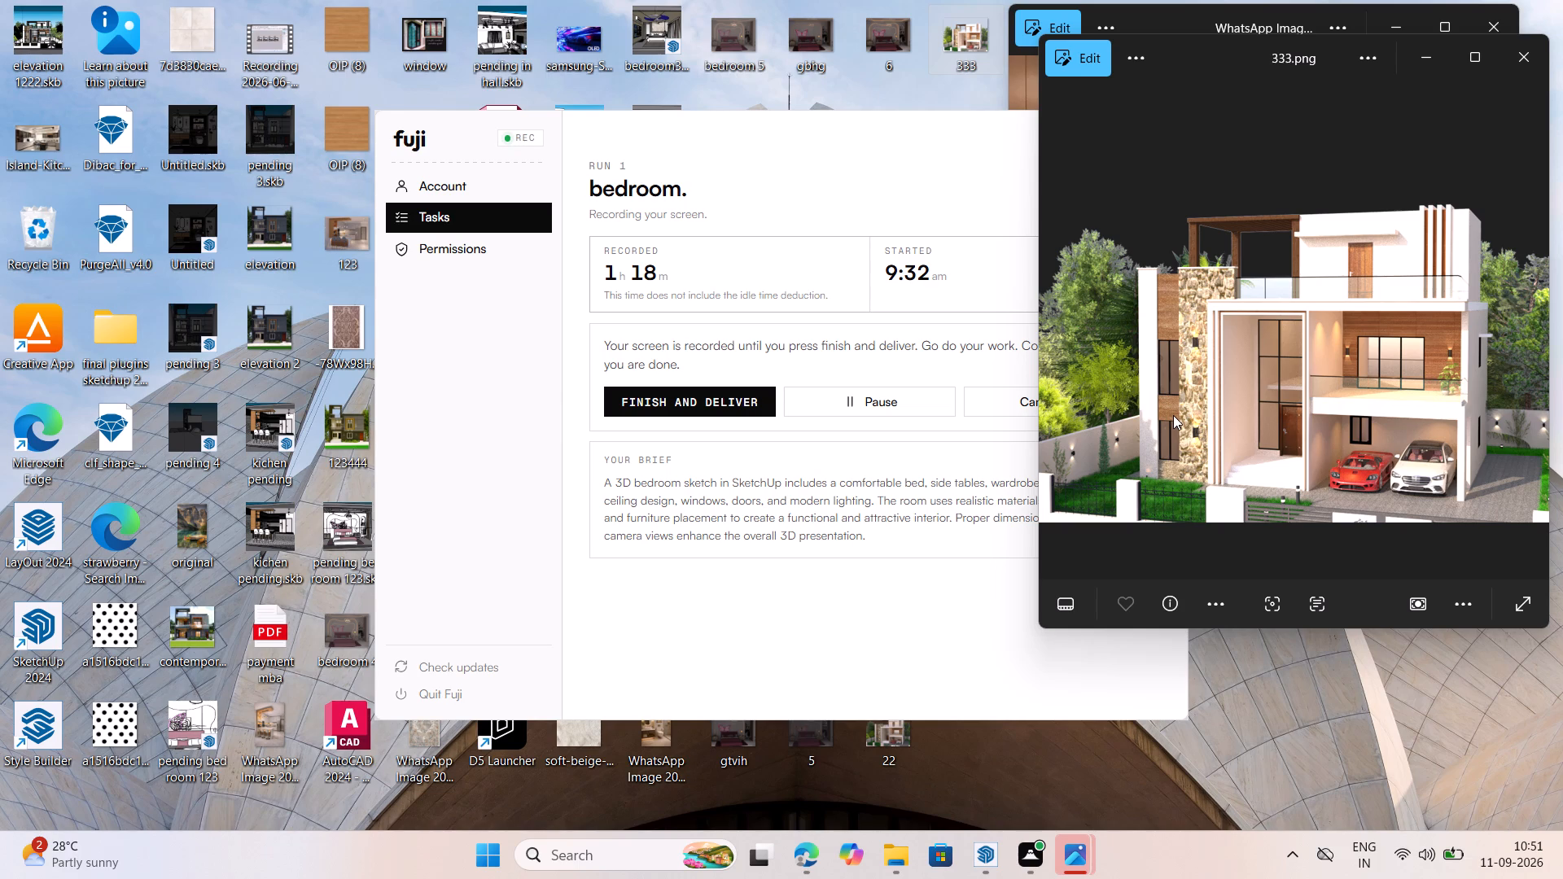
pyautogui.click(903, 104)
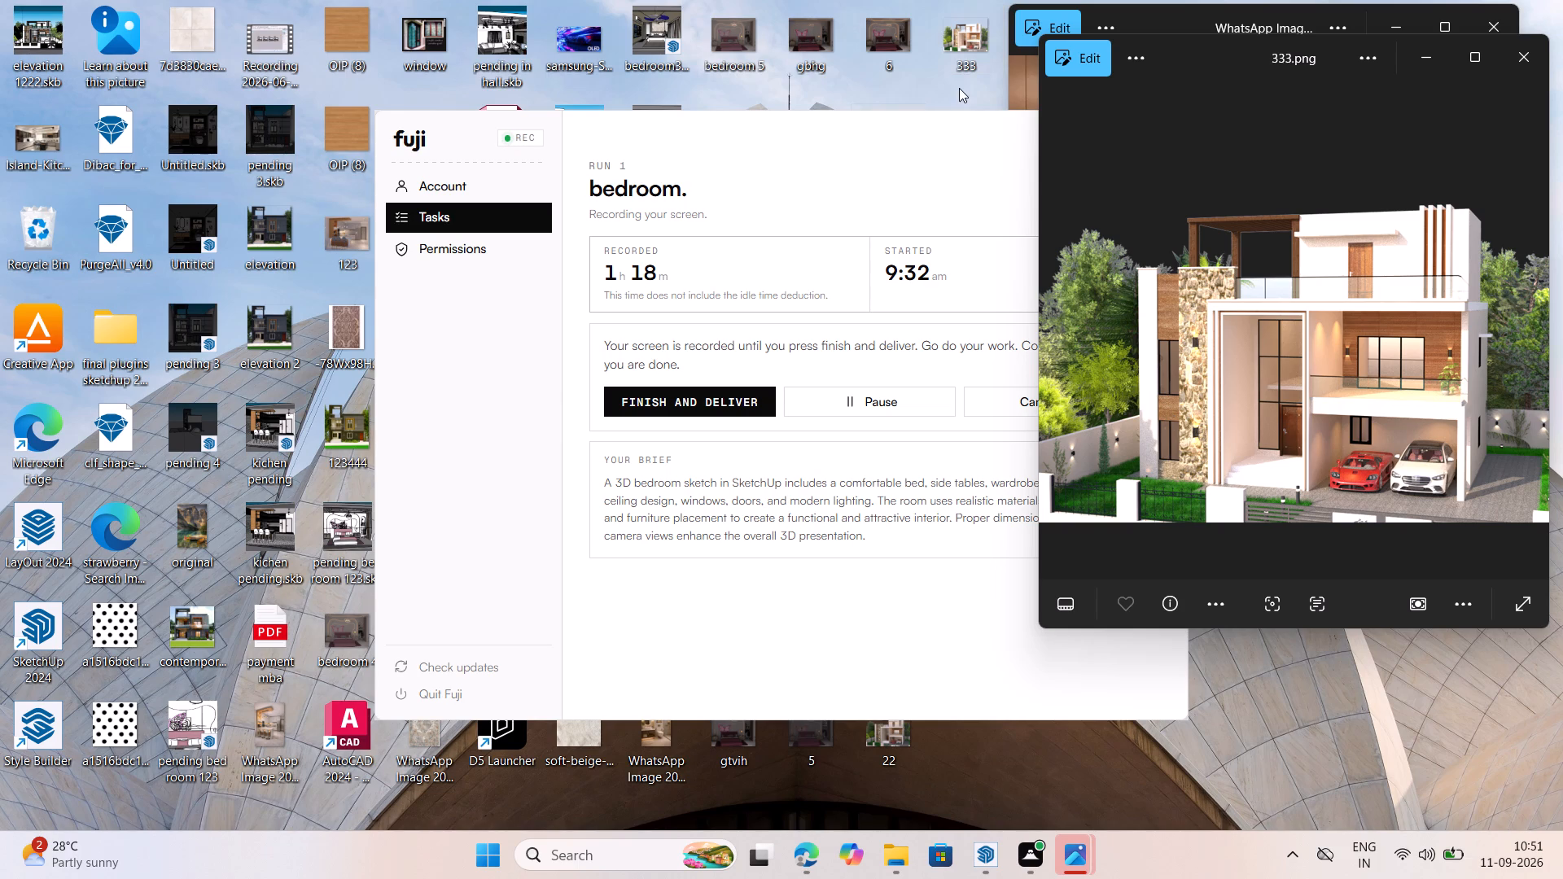
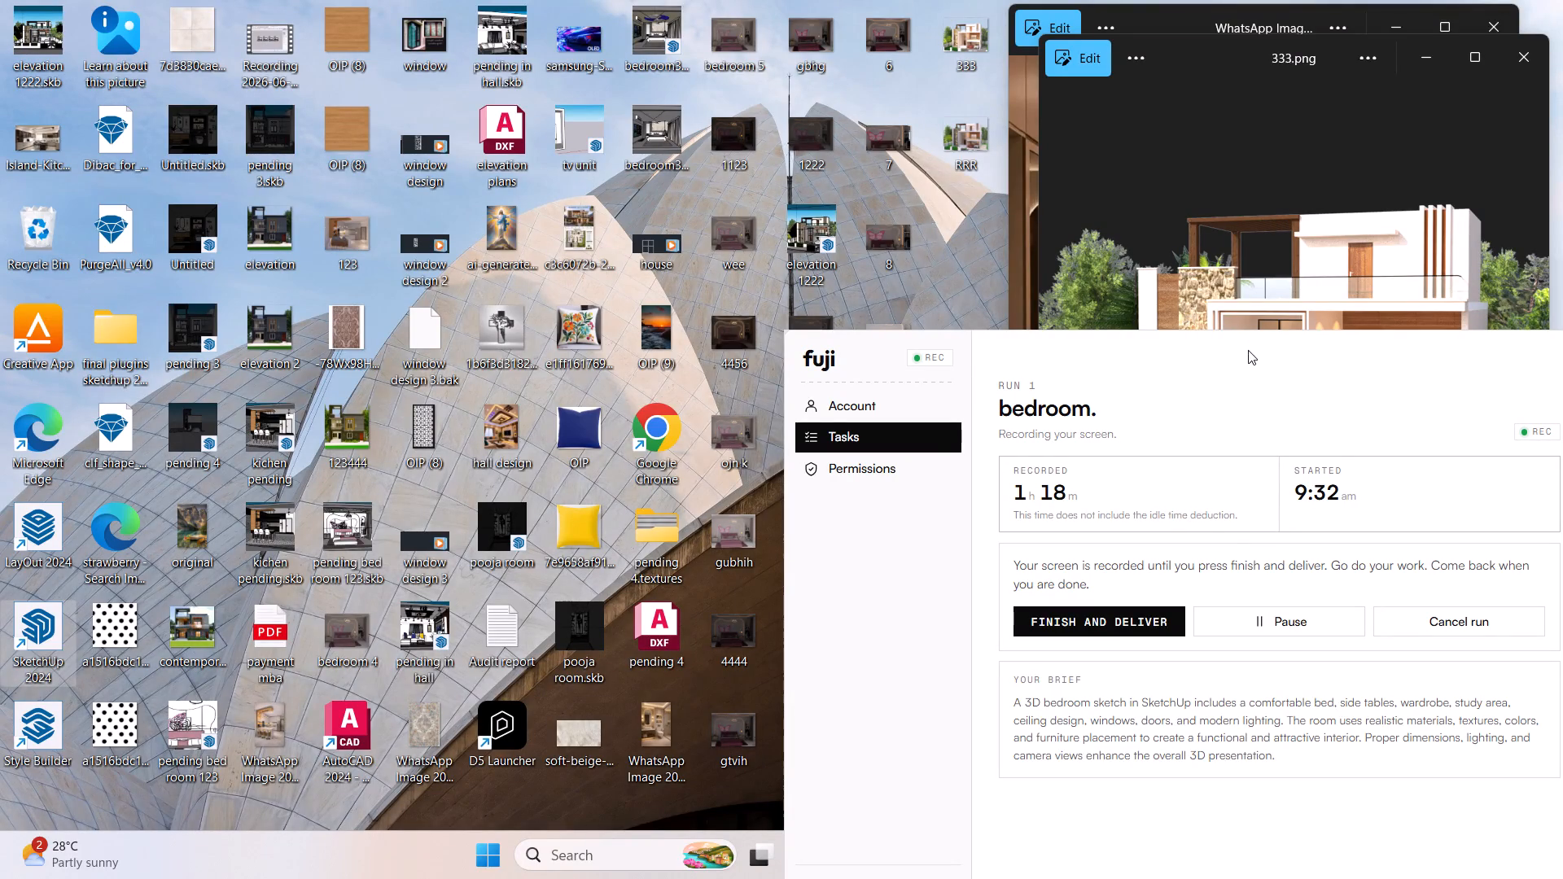
# Open the elevation 1222 file from the desktop.
pyautogui.tripleClick(808, 225)
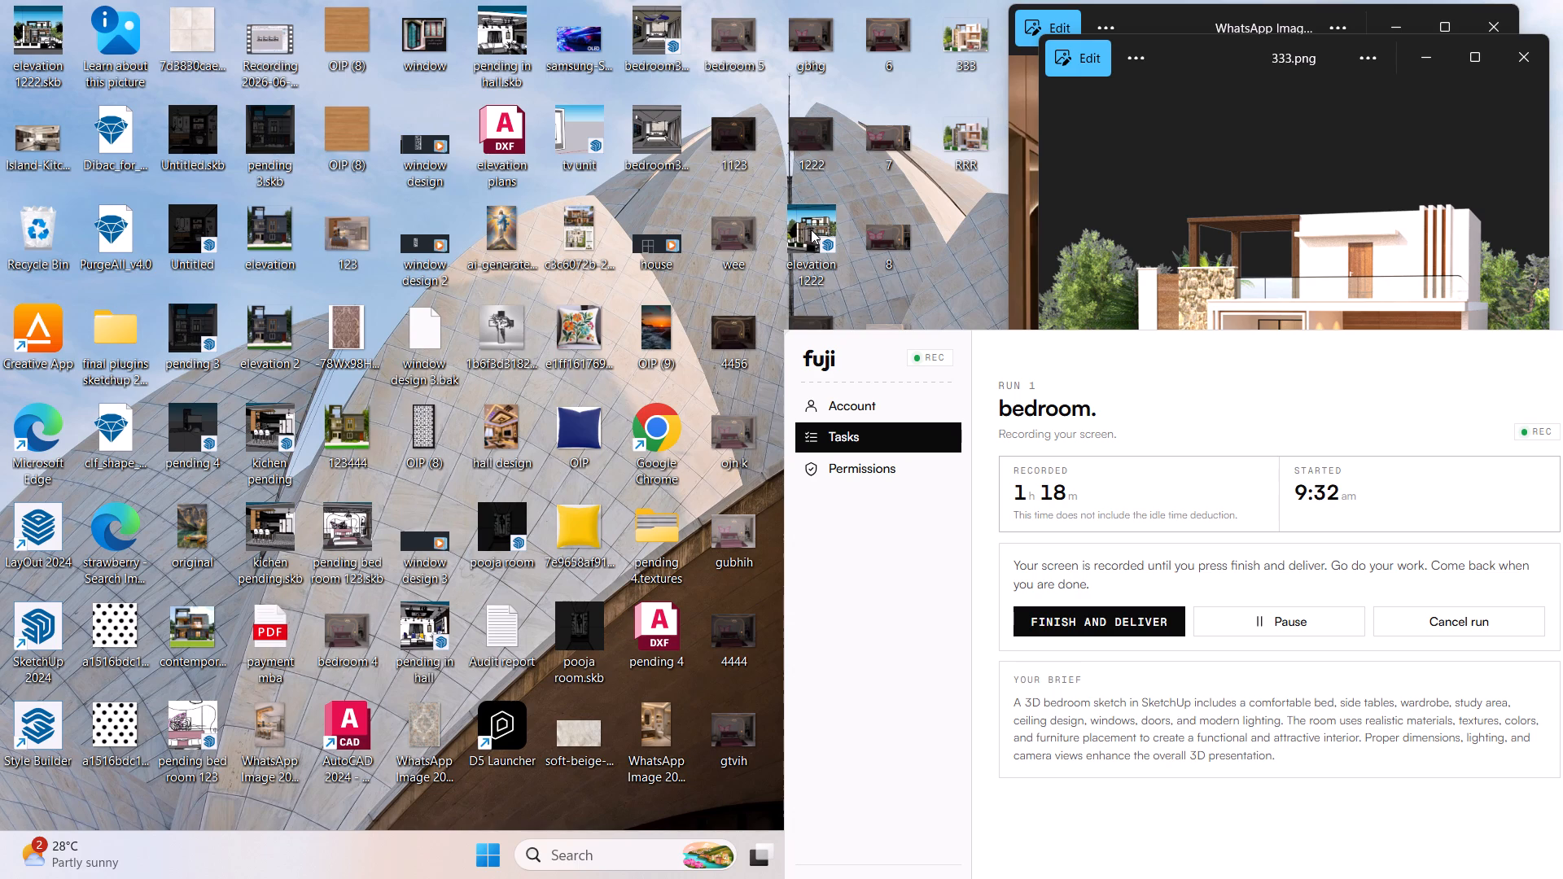
pyautogui.tripleClick(812, 227)
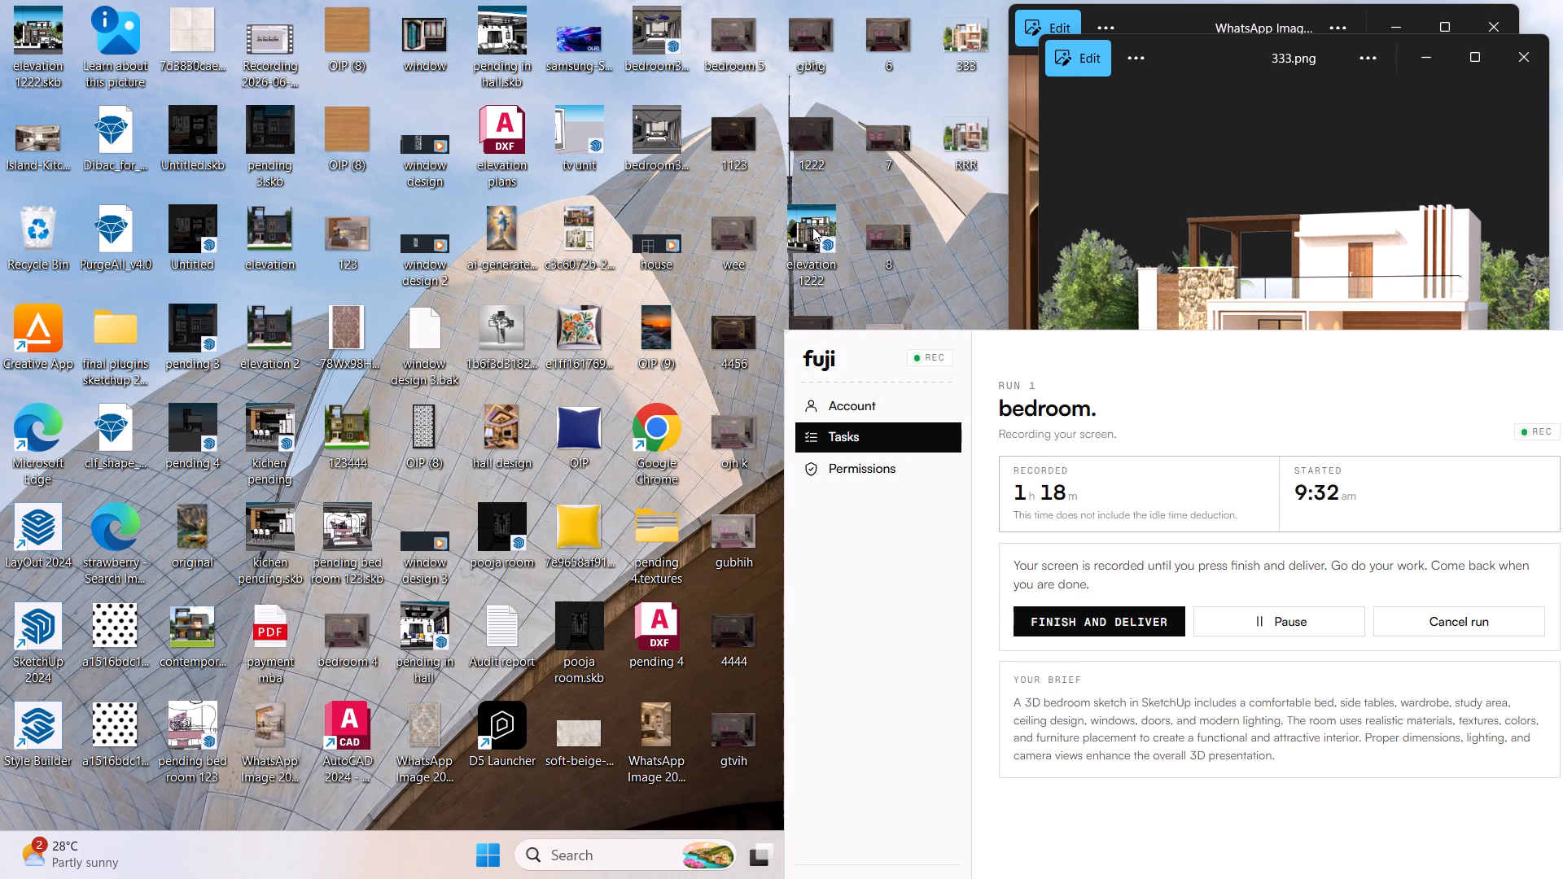
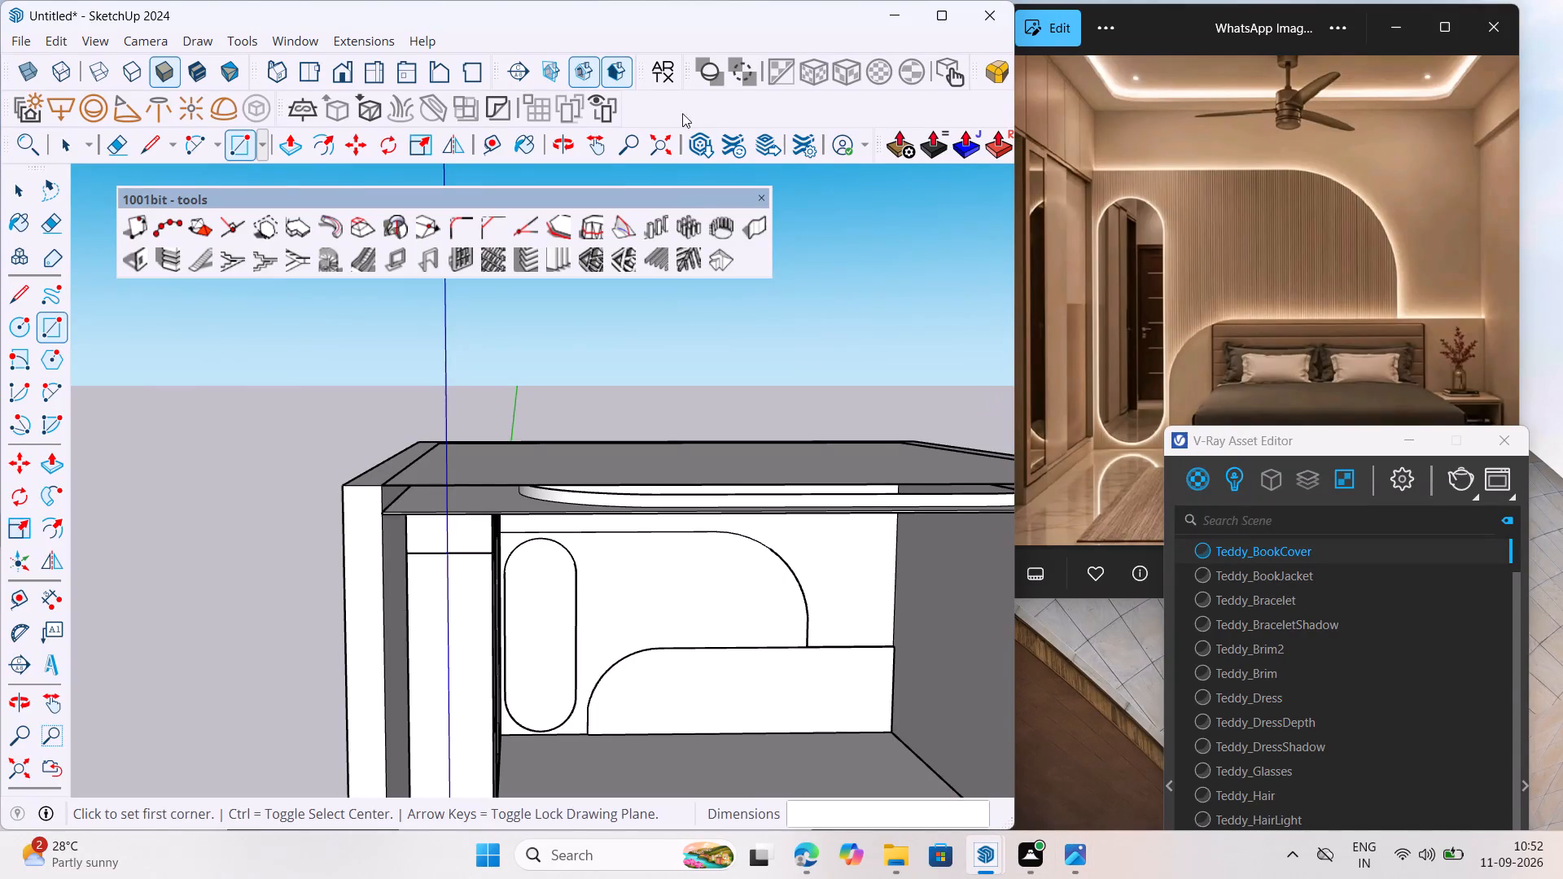
# Move the bedroom model window clear of the loading elevation 1222 file and close the 1001bit tools palette.
pyautogui.moveTo(640, 36); pyautogui.dragTo(847, 87)
pyautogui.moveTo(702, 21); pyautogui.dragTo(1006, 105)
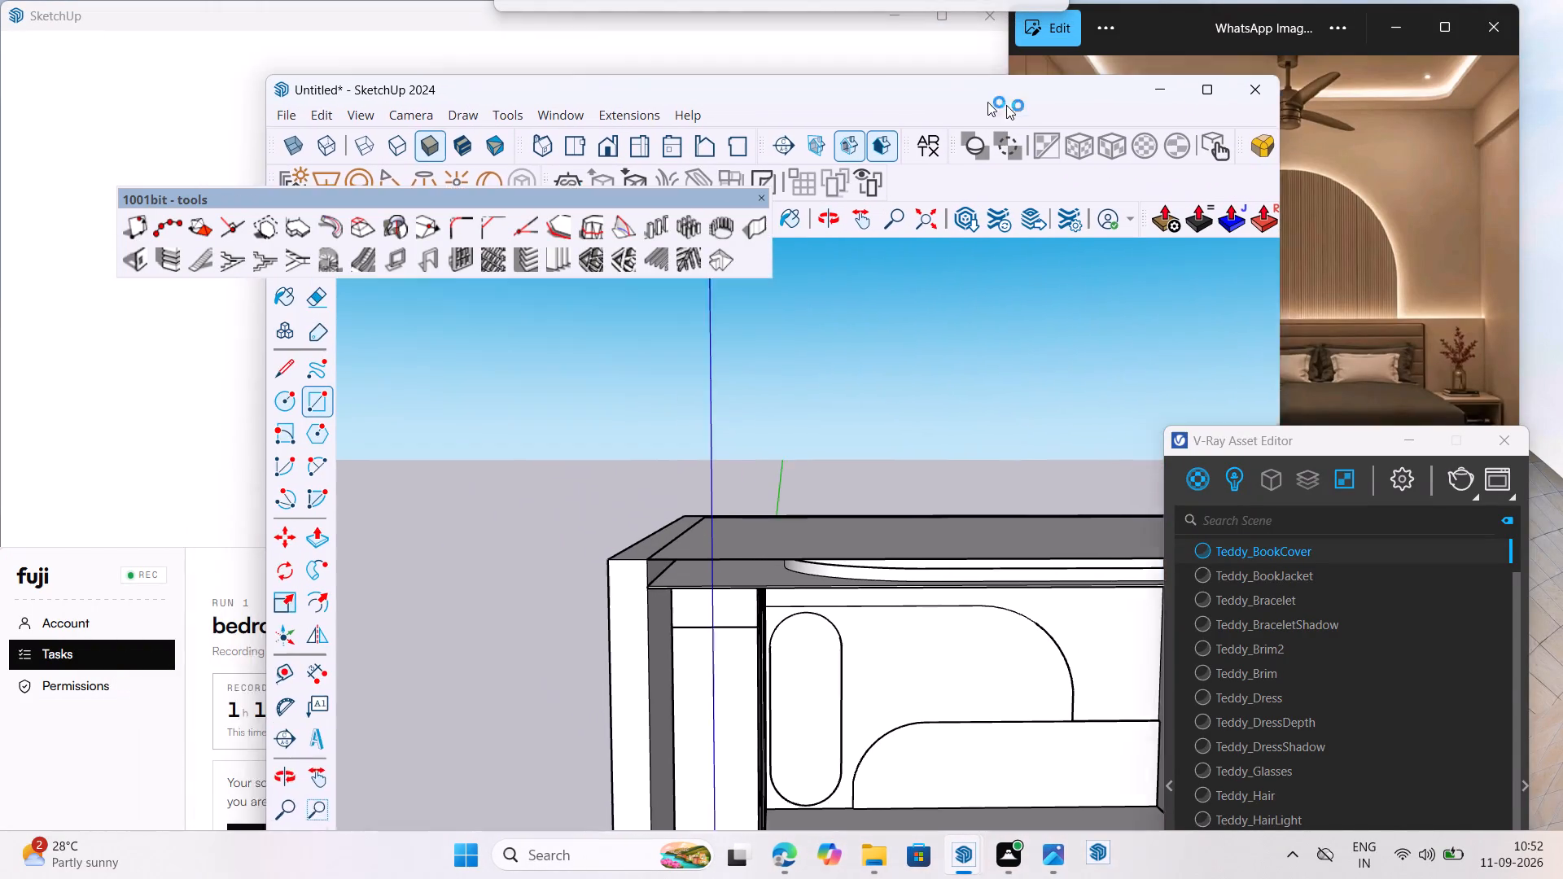
pyautogui.moveTo(1006, 105); pyautogui.dragTo(1028, 98)
pyautogui.moveTo(378, 27); pyautogui.dragTo(464, 232)
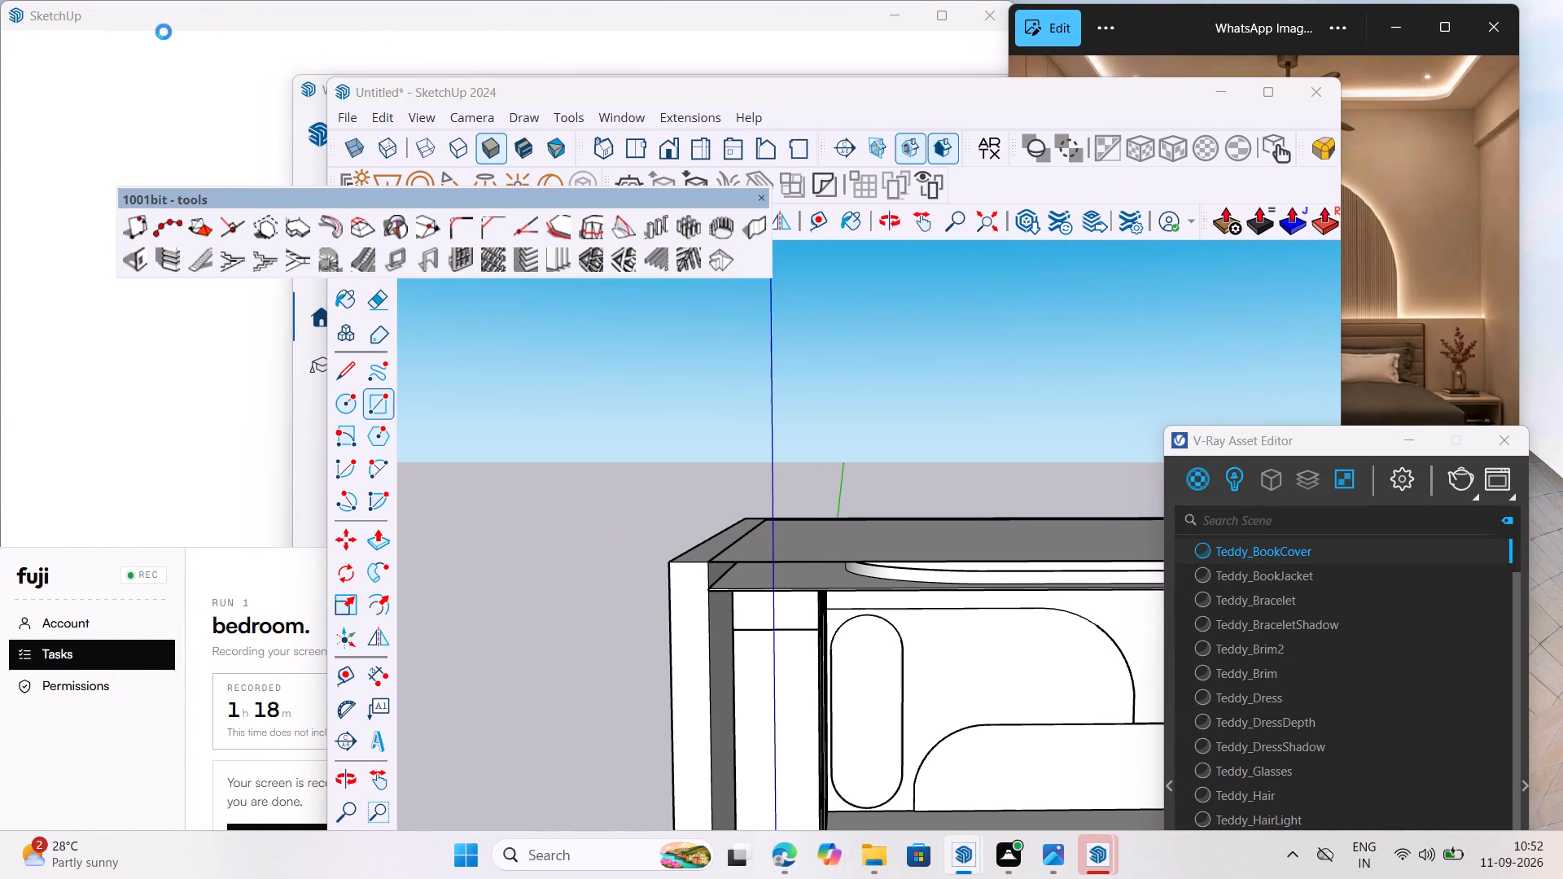
pyautogui.moveTo(170, 24); pyautogui.dragTo(184, 147)
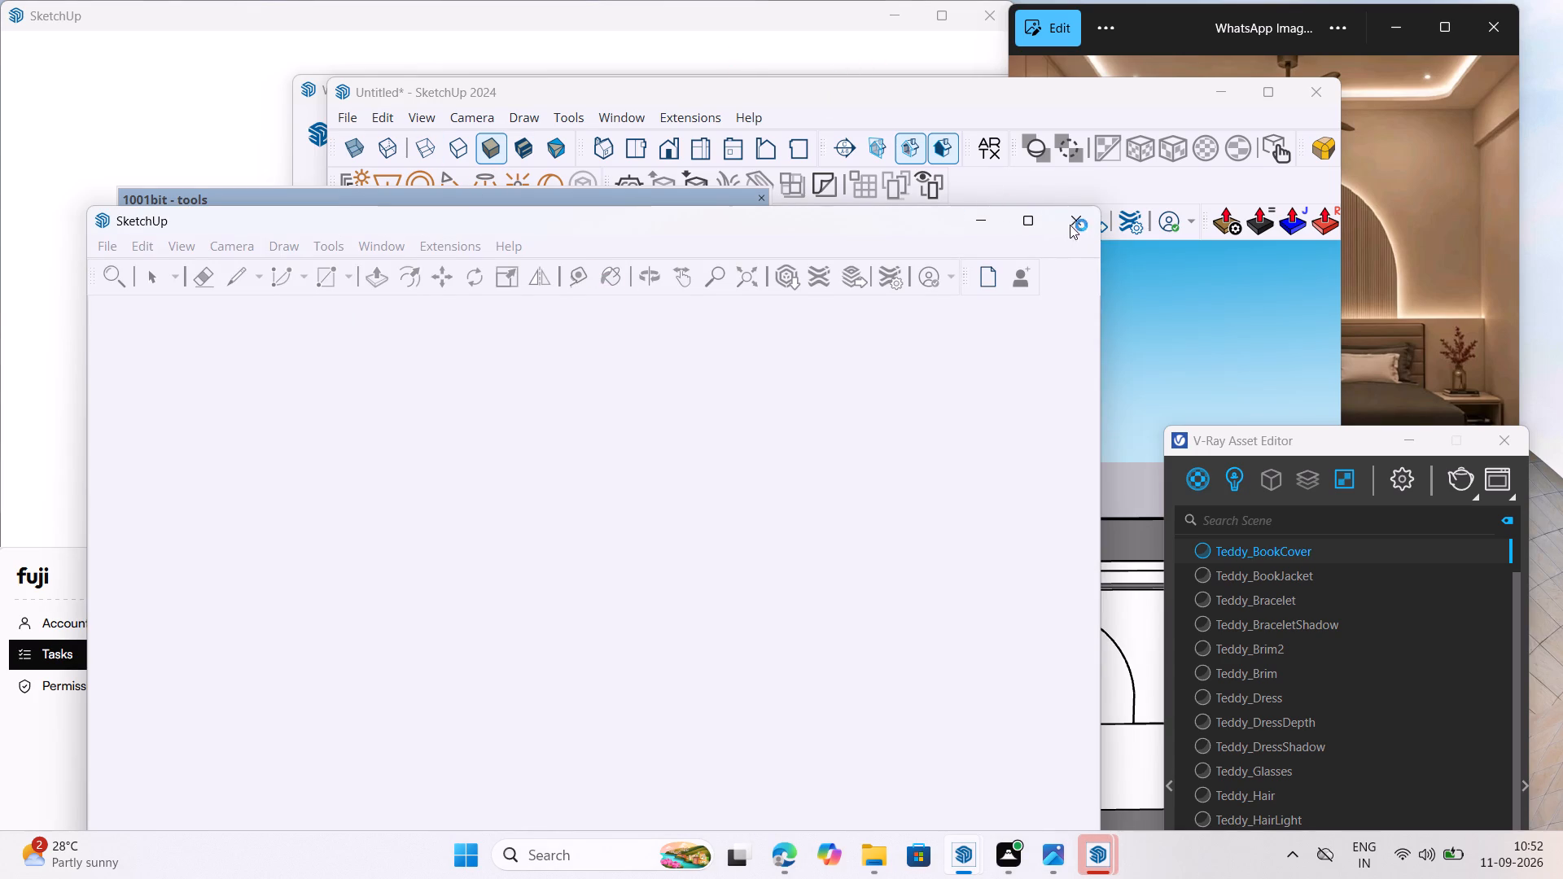
pyautogui.click(1084, 219)
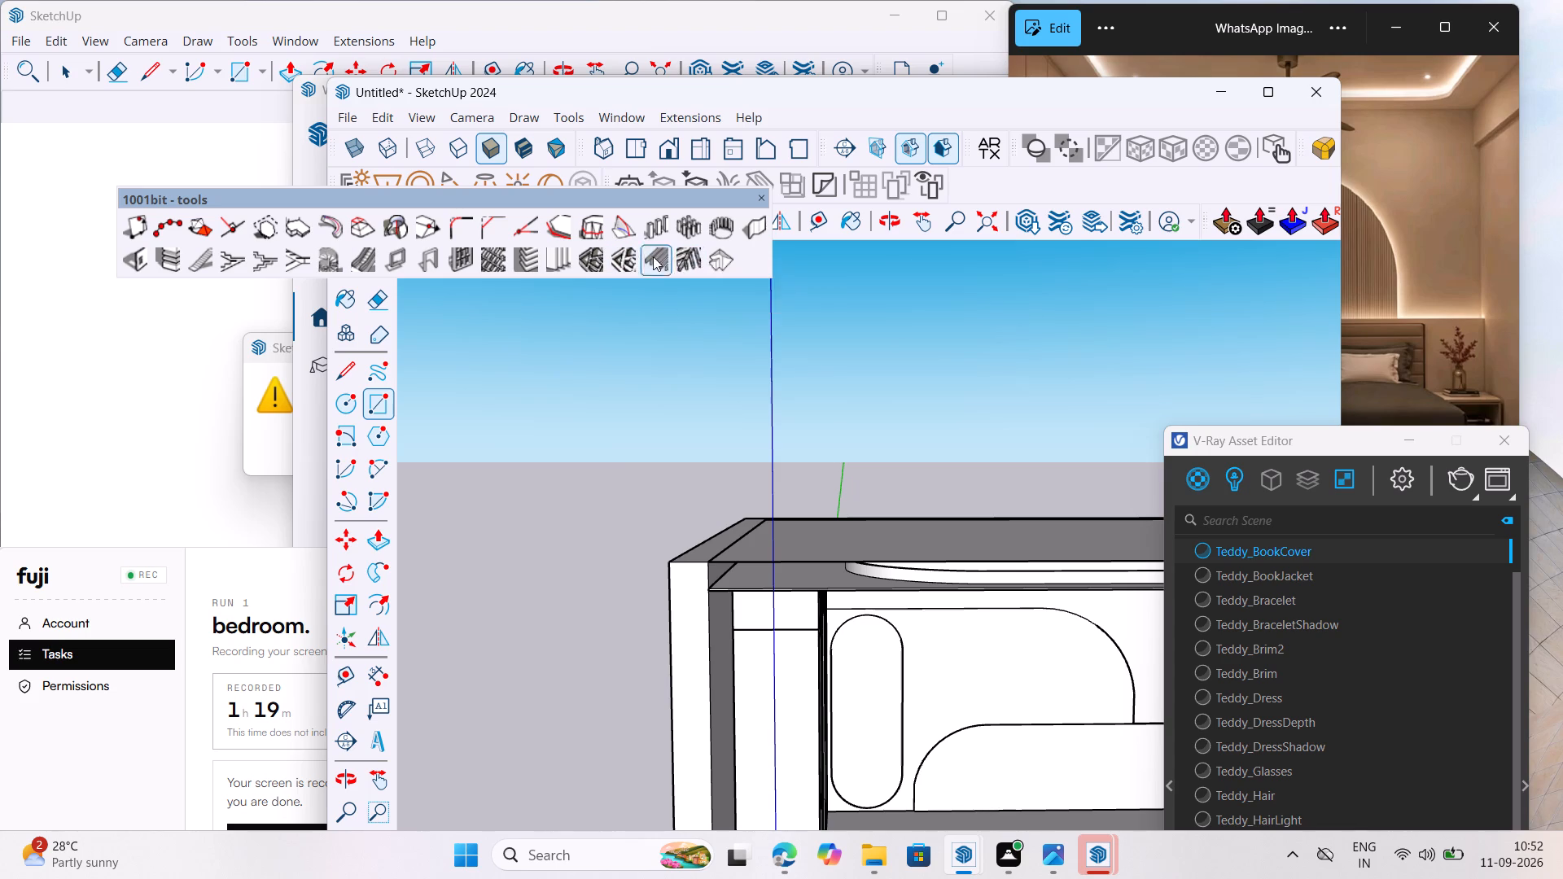
pyautogui.click(761, 195)
pyautogui.moveTo(751, 88); pyautogui.dragTo(811, 421)
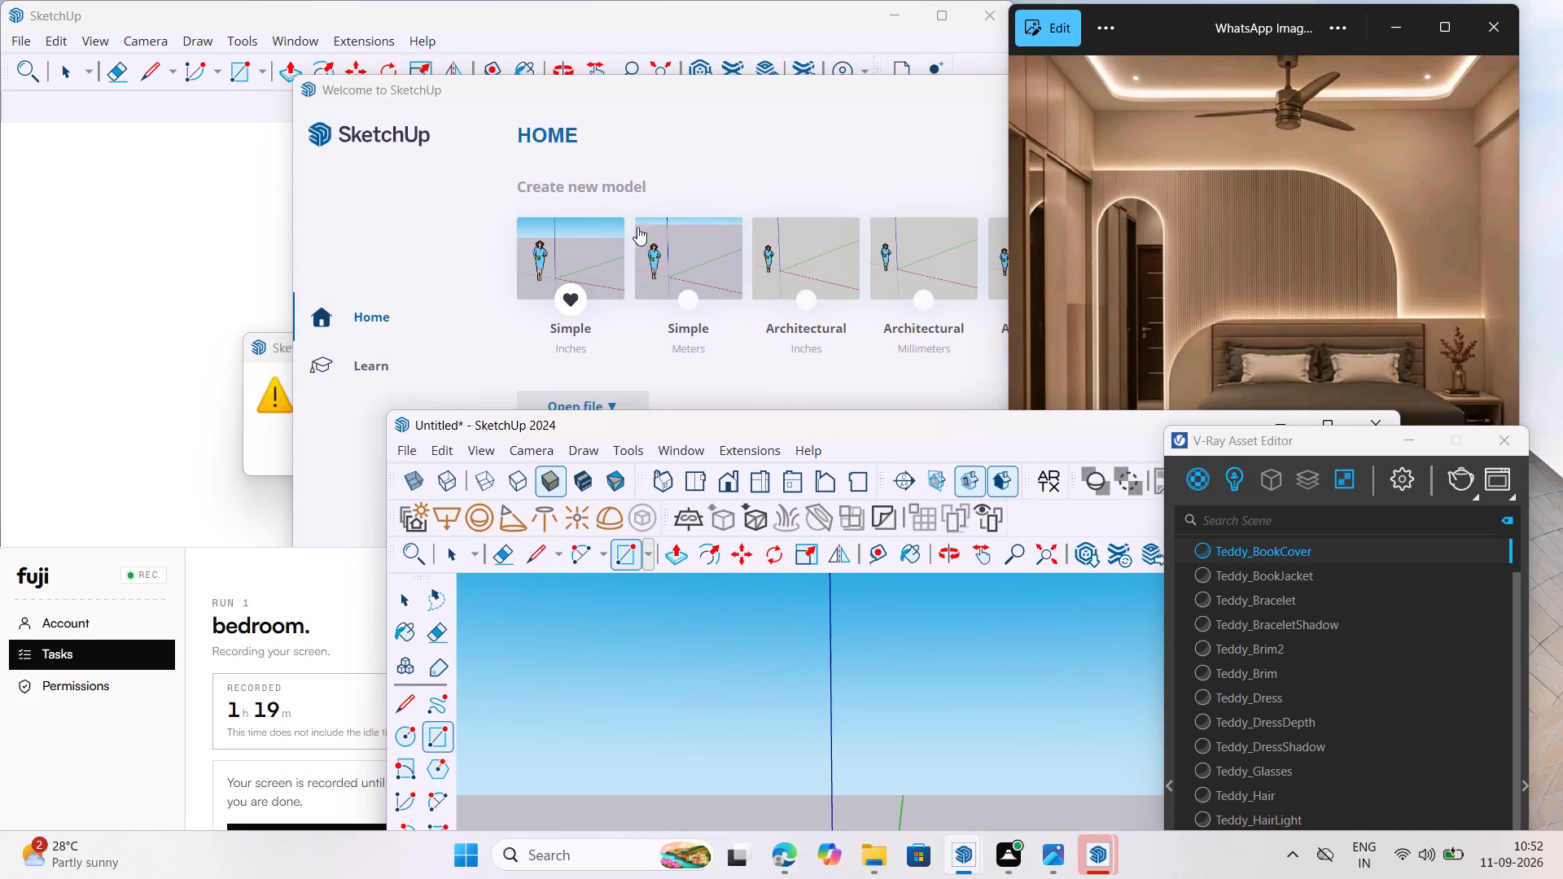
pyautogui.moveTo(651, 103); pyautogui.dragTo(393, 98)
pyautogui.click(646, 579)
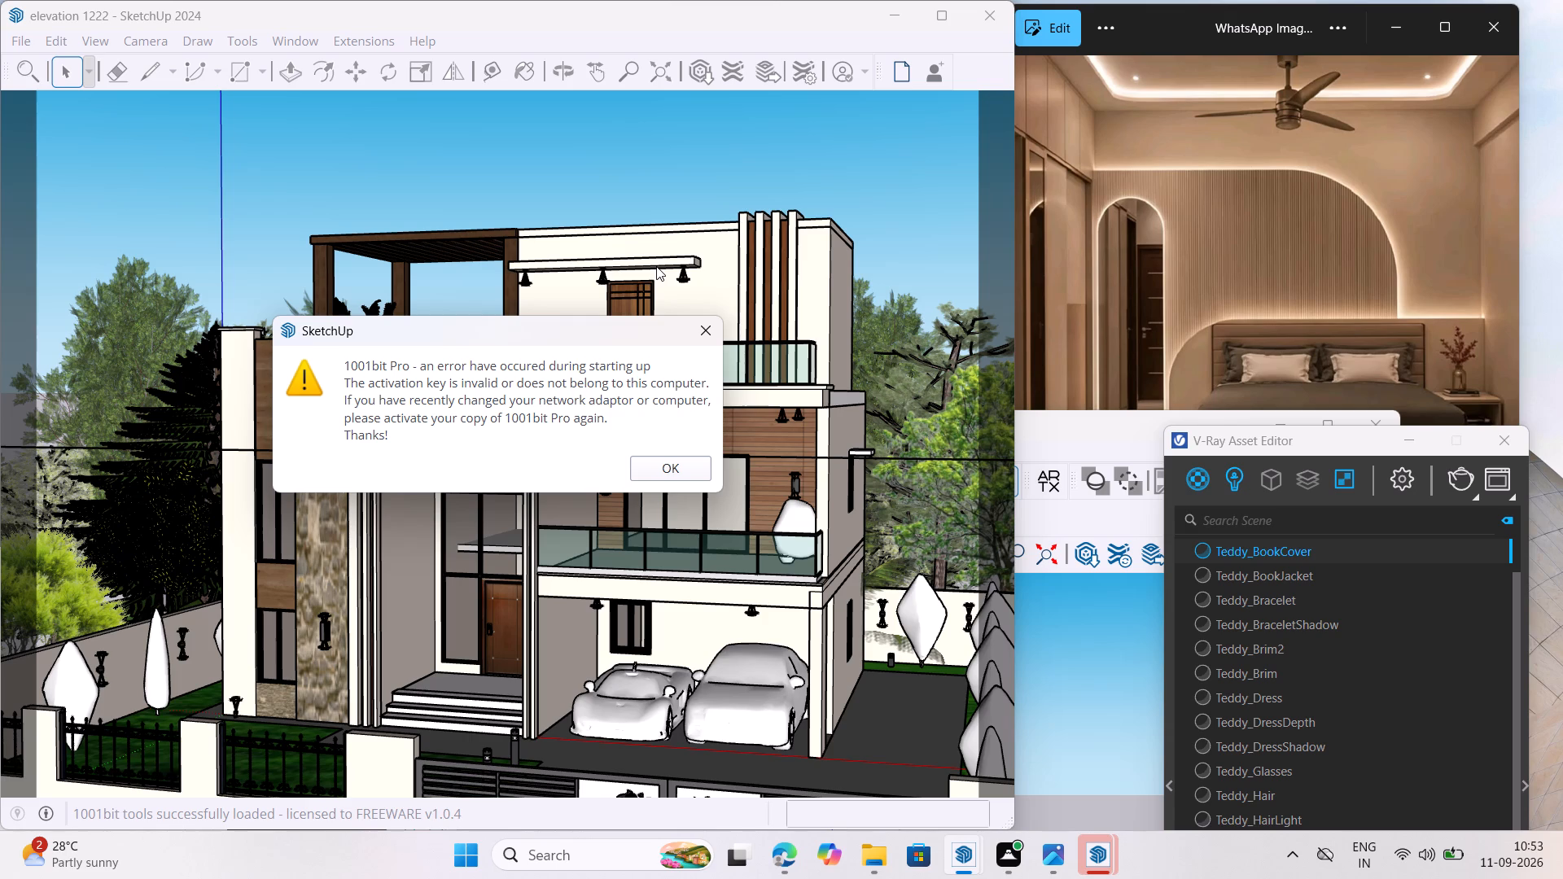
# Dismiss the 1001bit Pro startup error and the Extension Errors report.
pyautogui.click(703, 330)
pyautogui.scroll(-5, 713, 663)
pyautogui.scroll(-4, 681, 554)
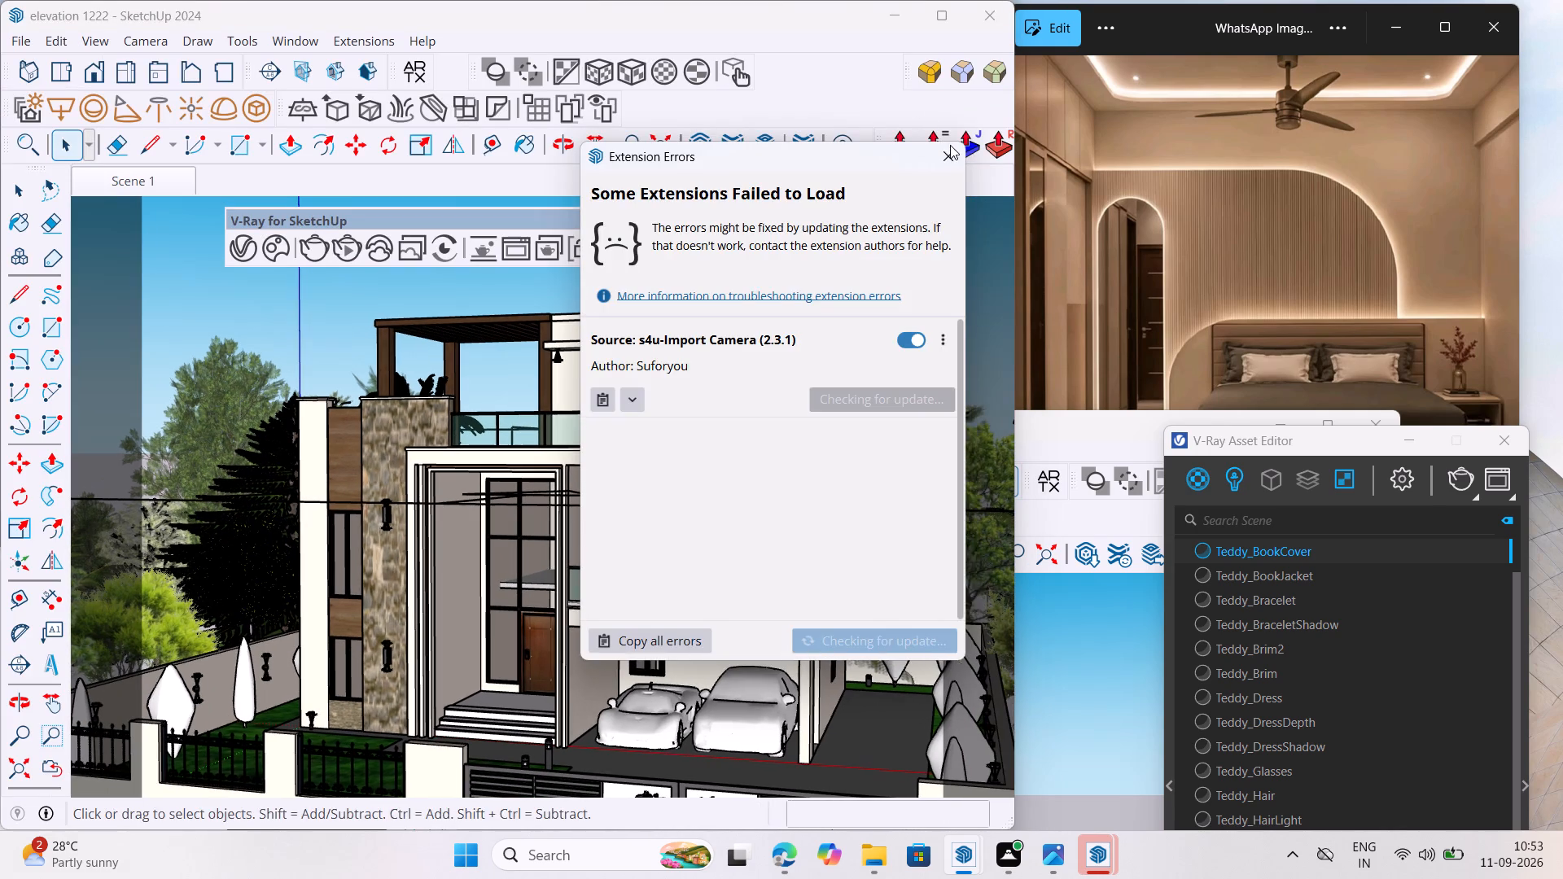
pyautogui.click(950, 145)
# Return the elevation model to its saved Scene 1 view.
pyautogui.scroll(-7, 629, 467)
pyautogui.moveTo(692, 663); pyautogui.dragTo(737, 689, button='middle')
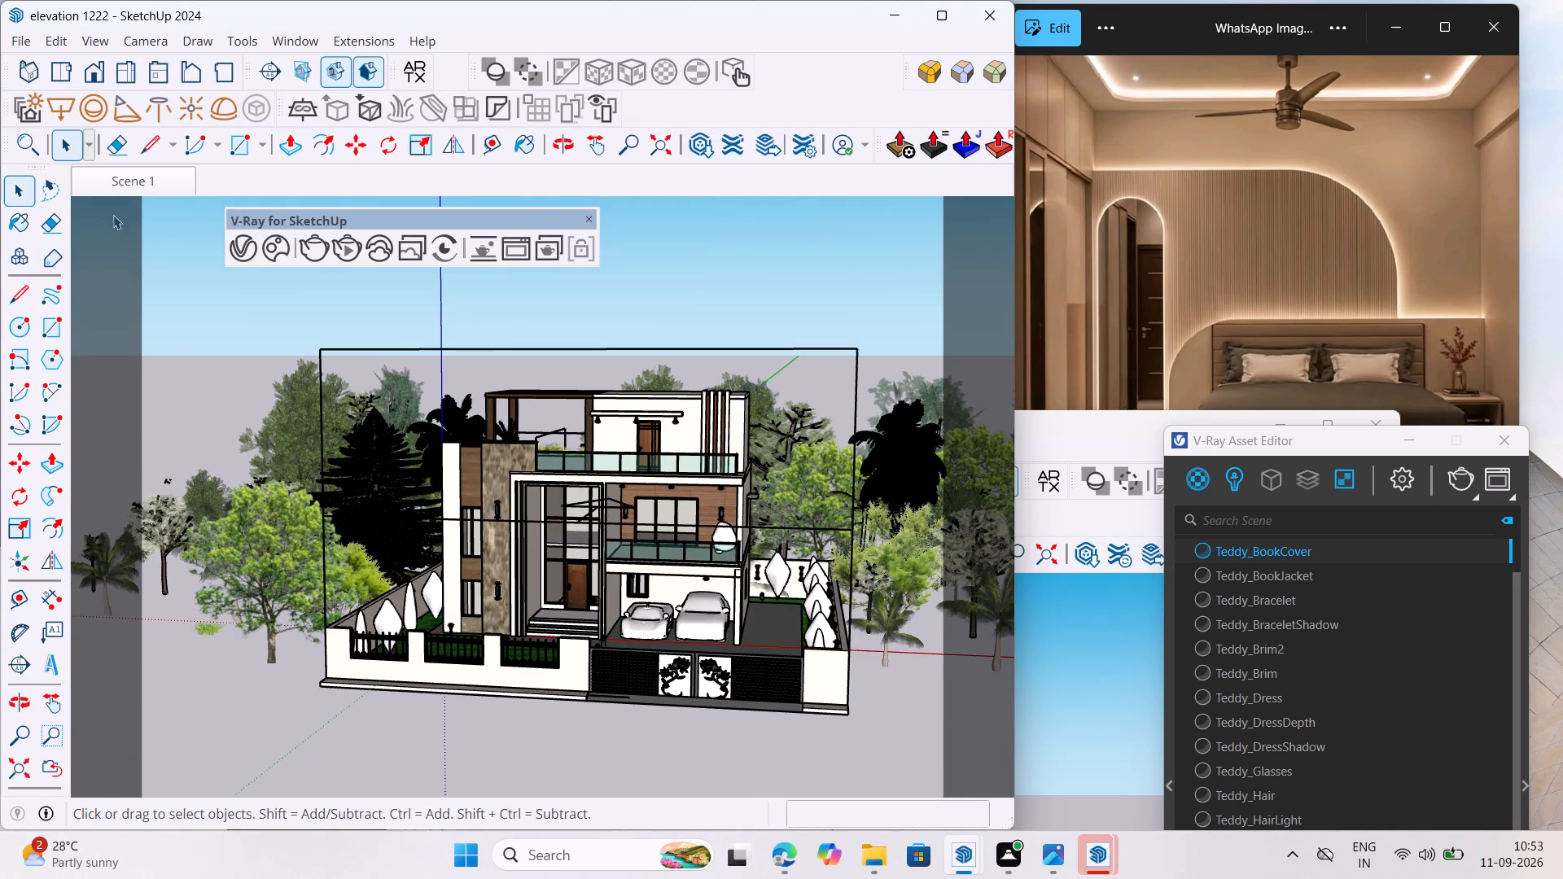
pyautogui.click(146, 179)
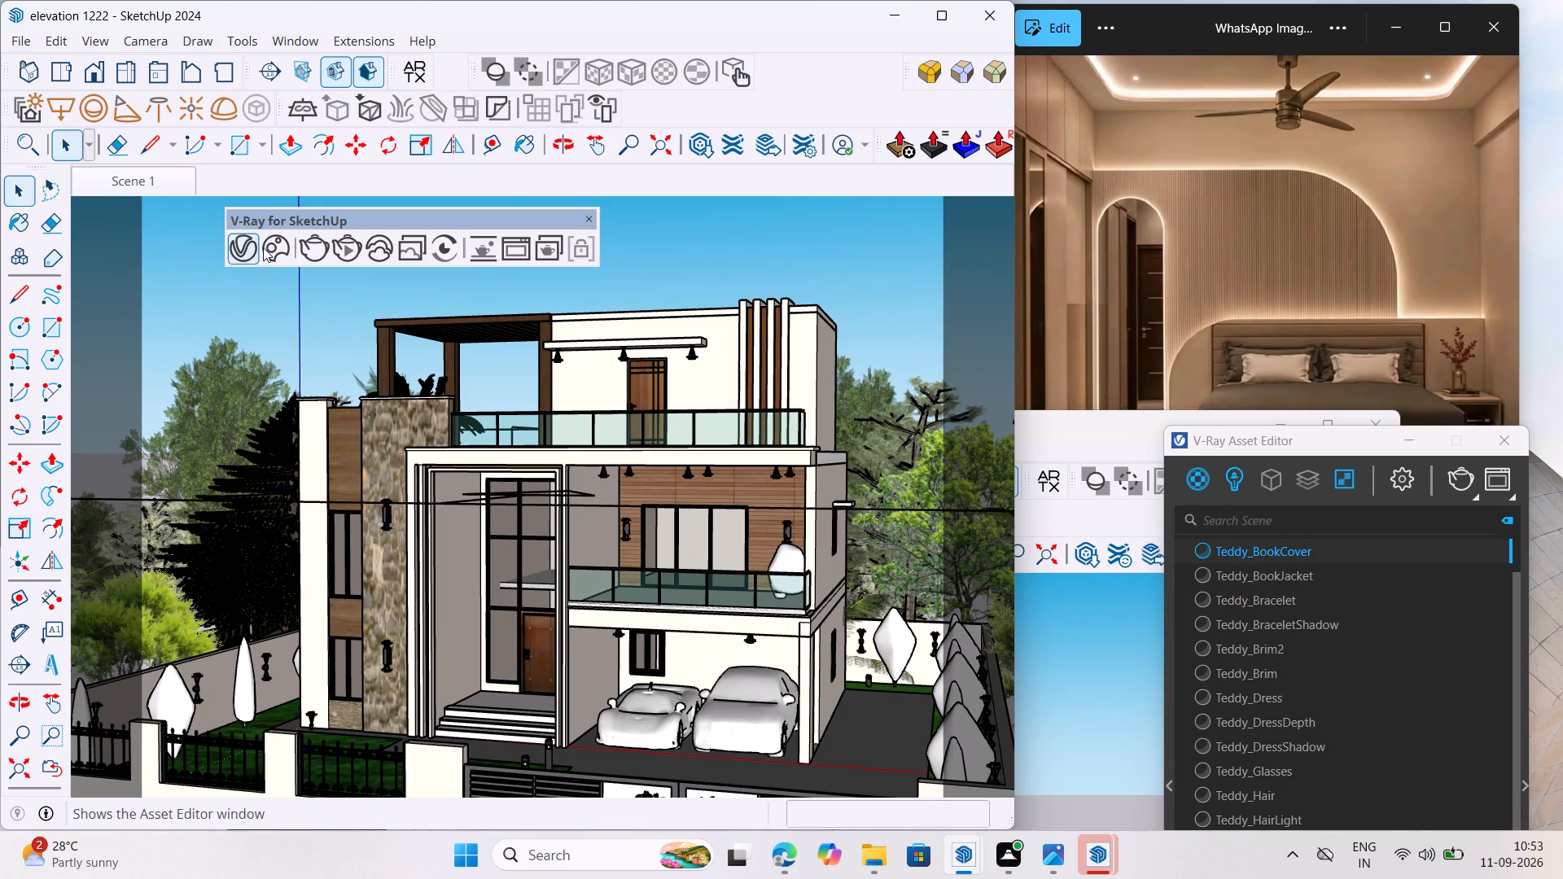
# Open the elevation model's V-Ray Asset Editor, and minimise the bedroom model's window and its own asset editor.
pyautogui.click(252, 252)
pyautogui.moveTo(1300, 440); pyautogui.dragTo(1244, 395)
pyautogui.moveTo(996, 439); pyautogui.dragTo(839, 273)
pyautogui.moveTo(835, 256); pyautogui.dragTo(793, 67)
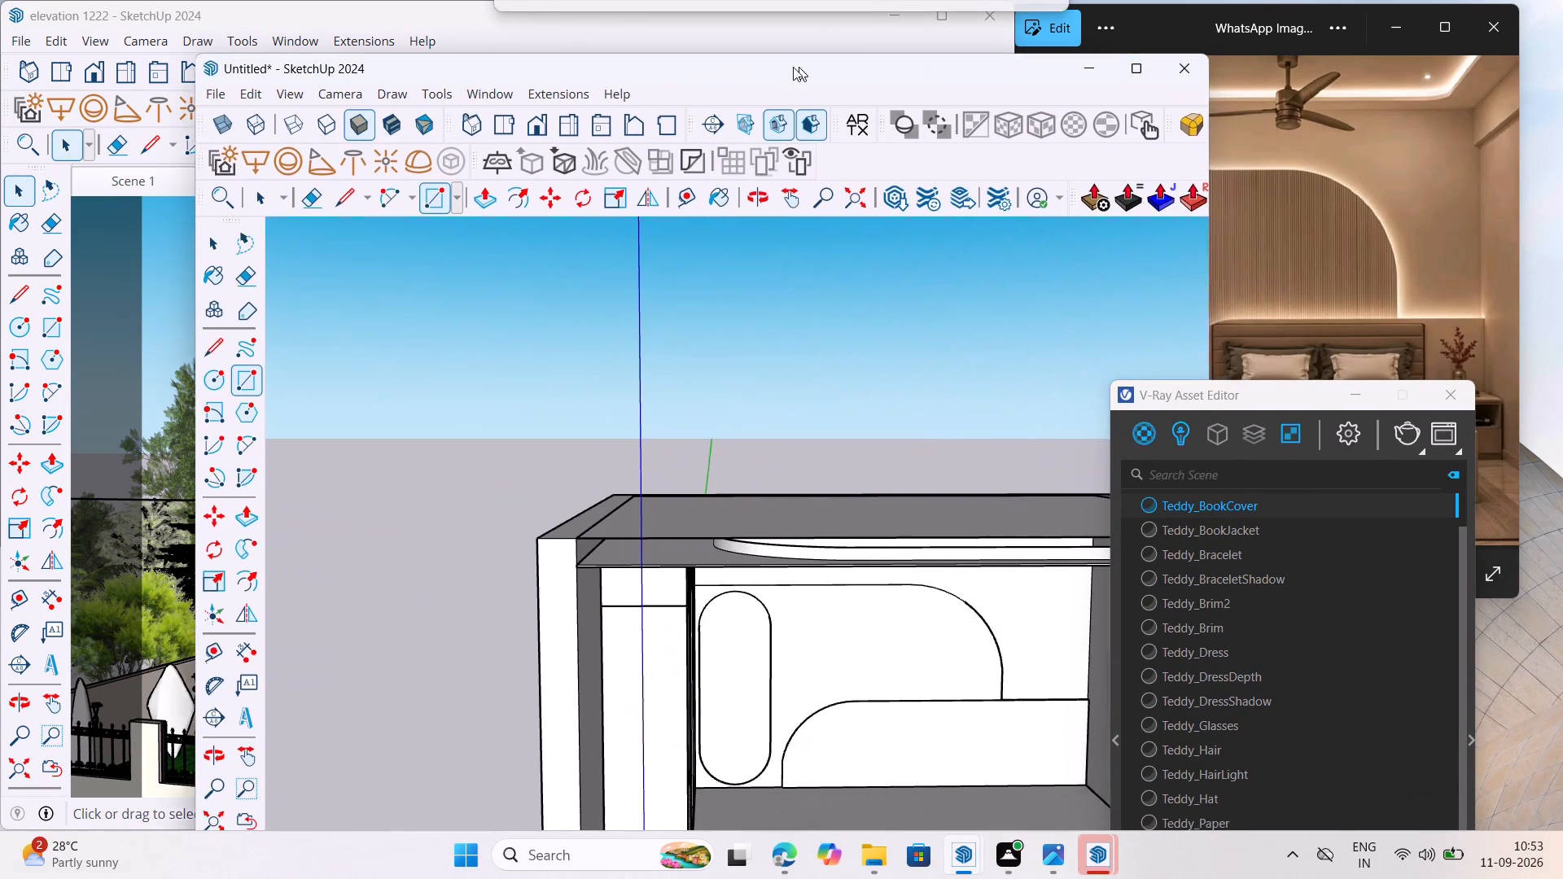
pyautogui.moveTo(793, 67); pyautogui.dragTo(1258, 578)
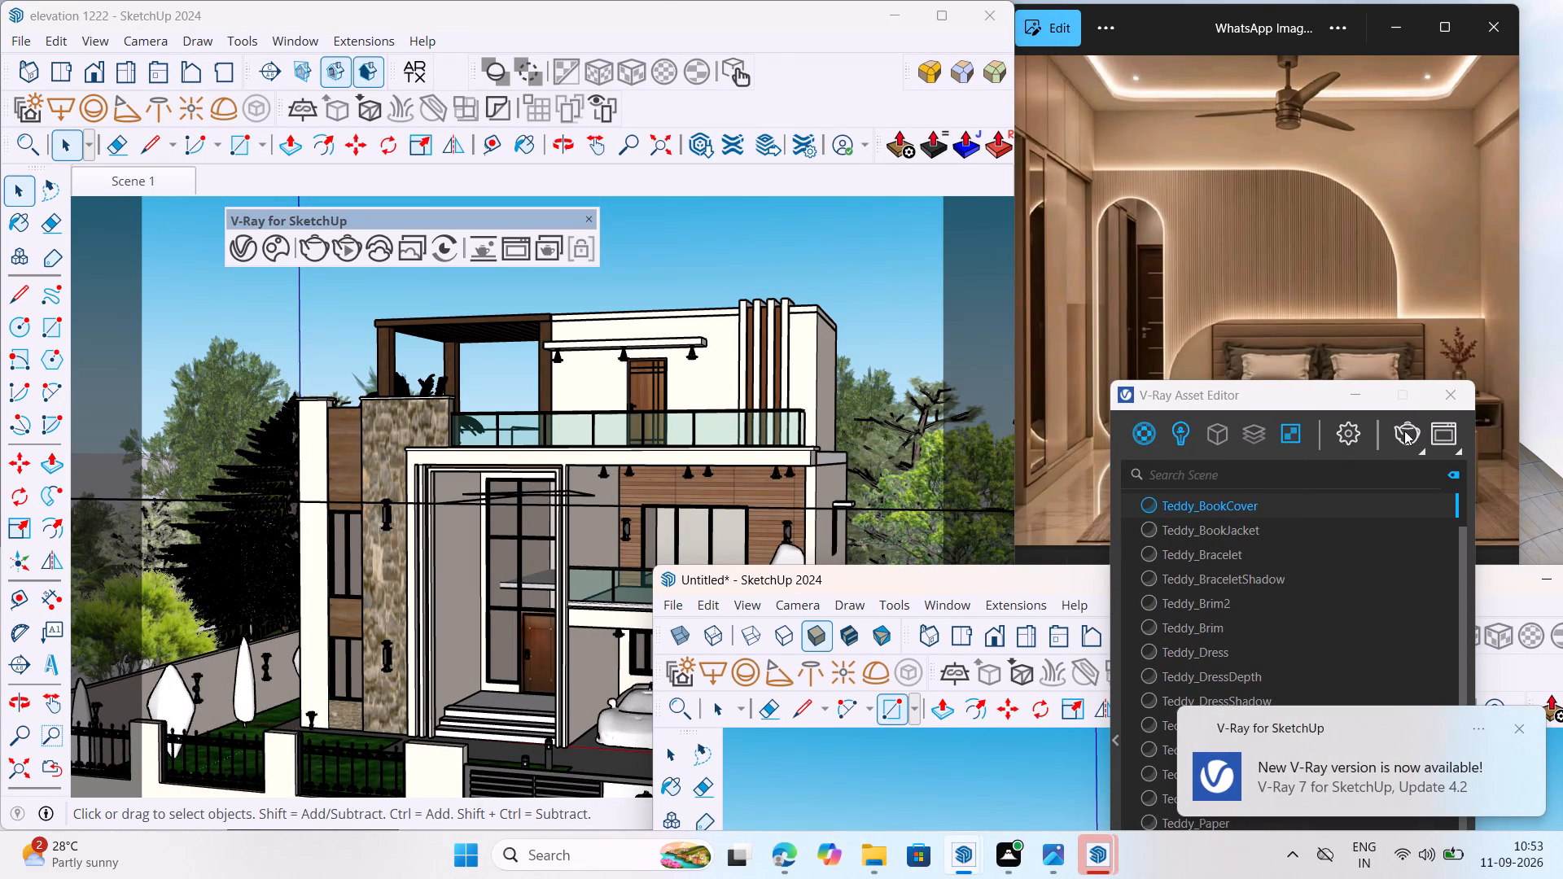
pyautogui.click(1351, 391)
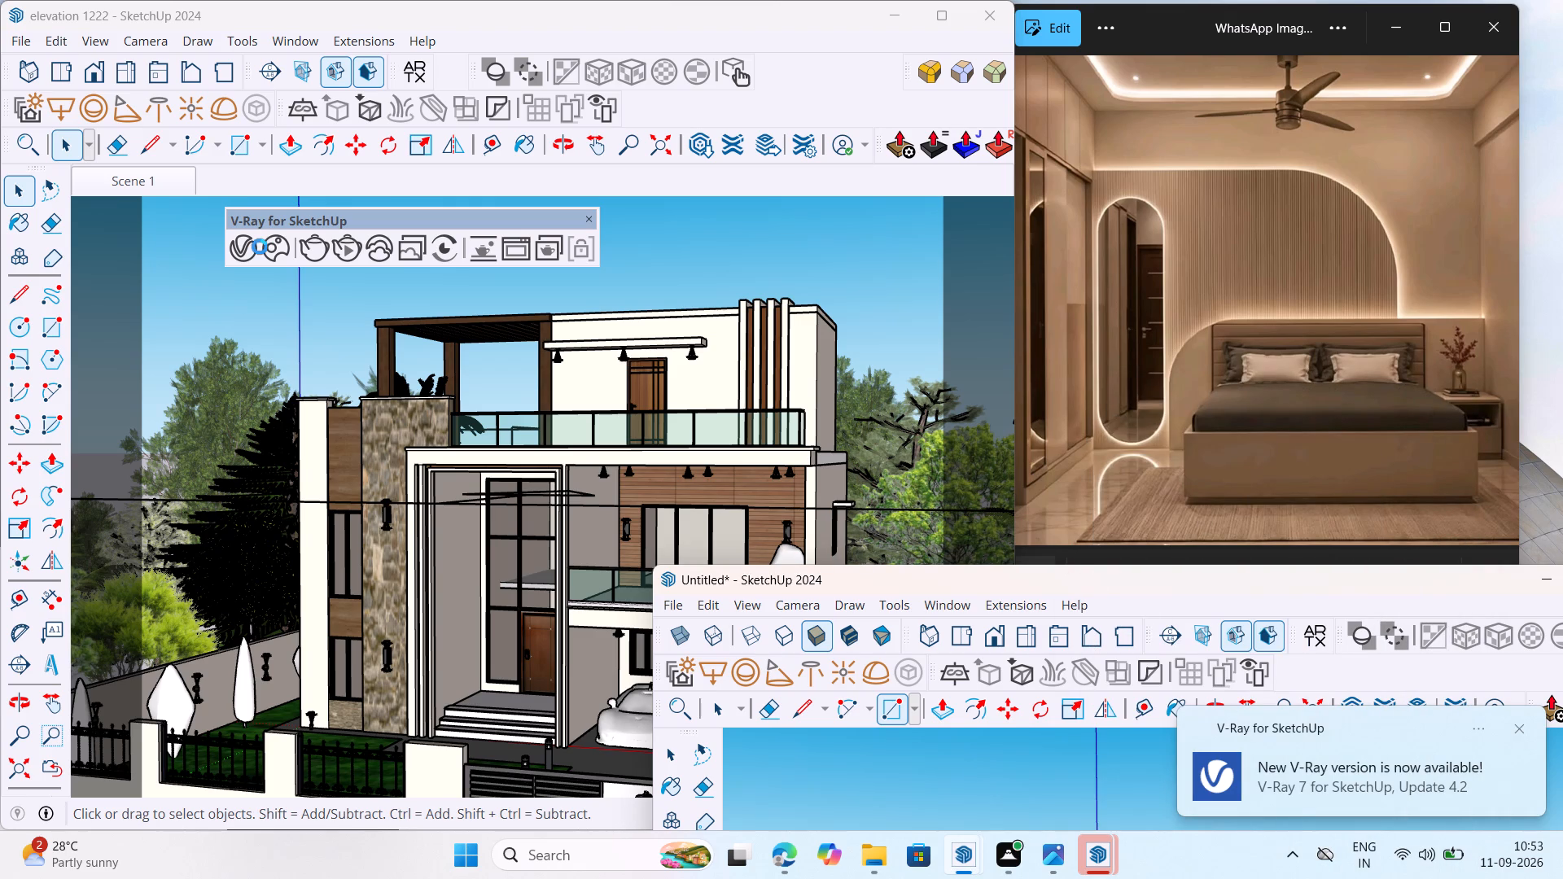
pyautogui.moveTo(1357, 600); pyautogui.dragTo(1150, 526)
pyautogui.moveTo(1267, 583); pyautogui.dragTo(1041, 523)
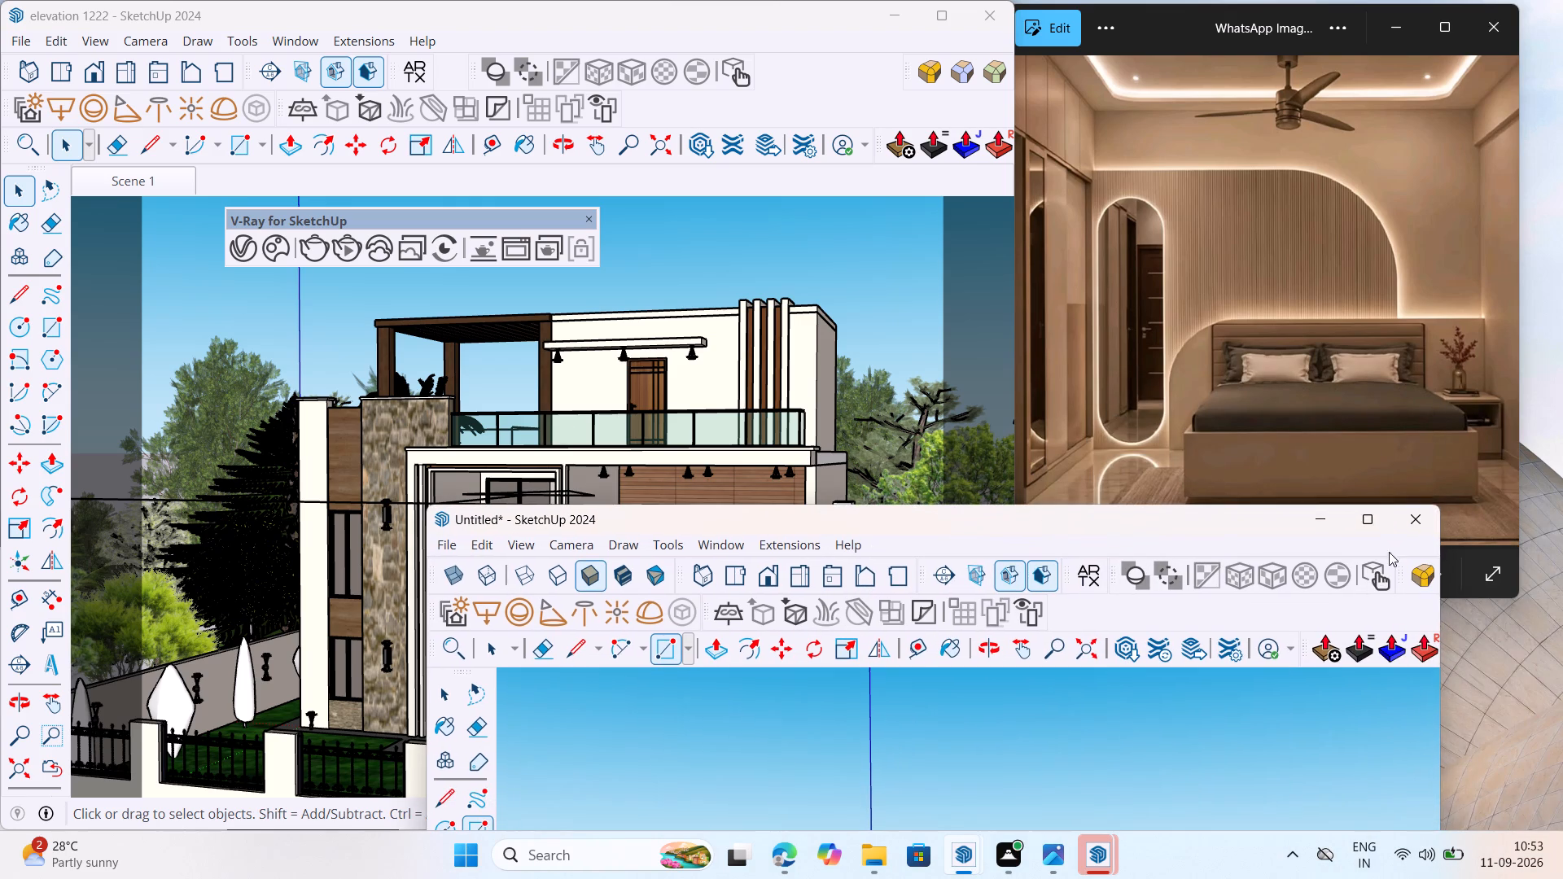
pyautogui.click(1323, 528)
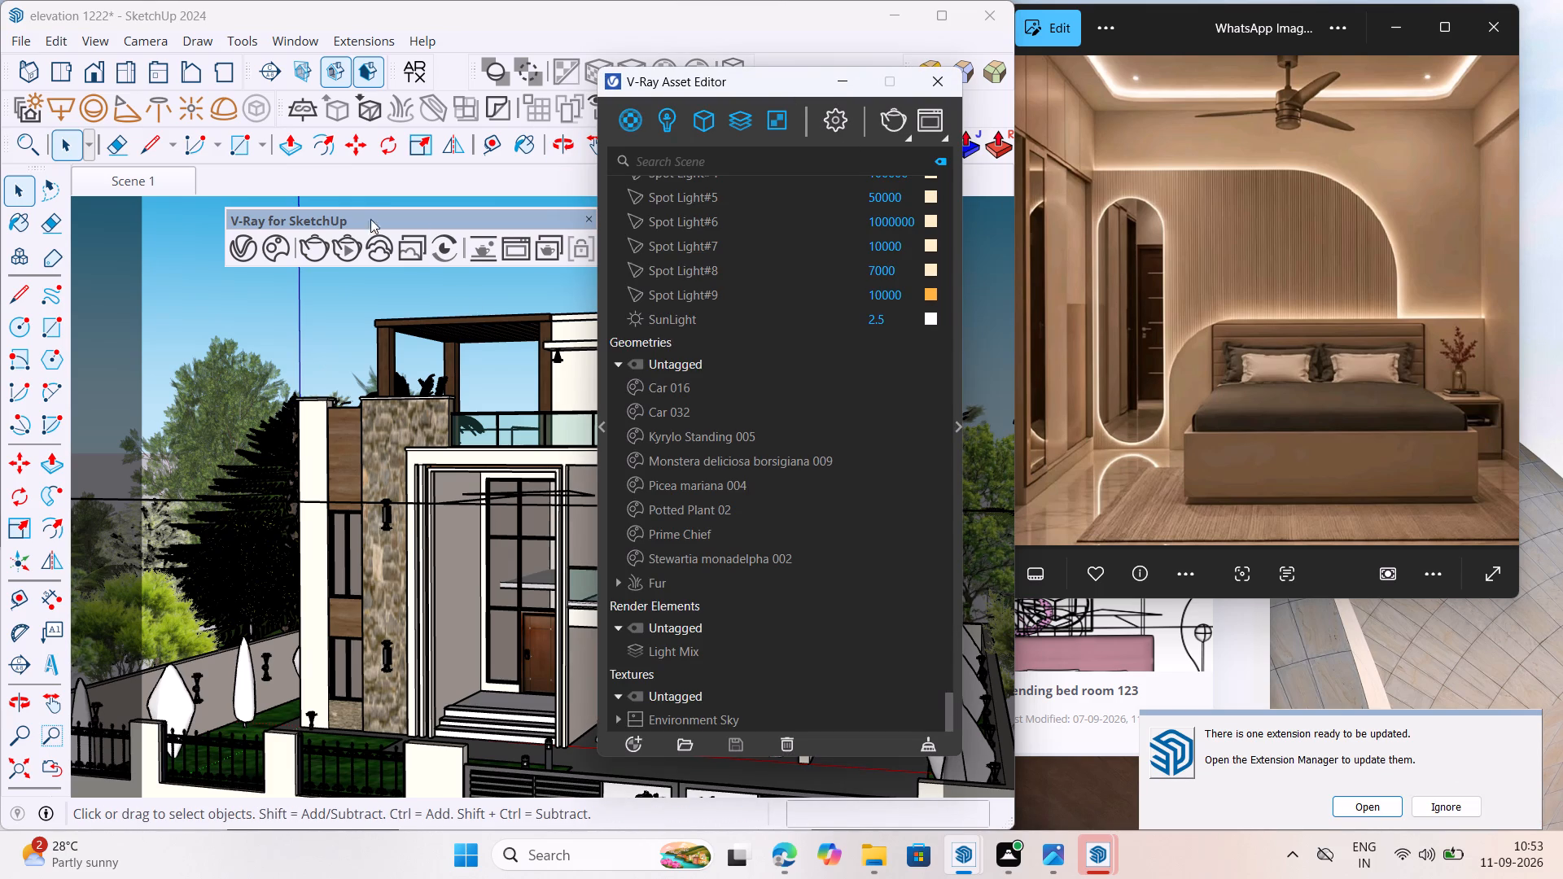
# Render Scene 1 of the elevation with V-Ray and move the frame buffer clear of the model.
pyautogui.click(322, 255)
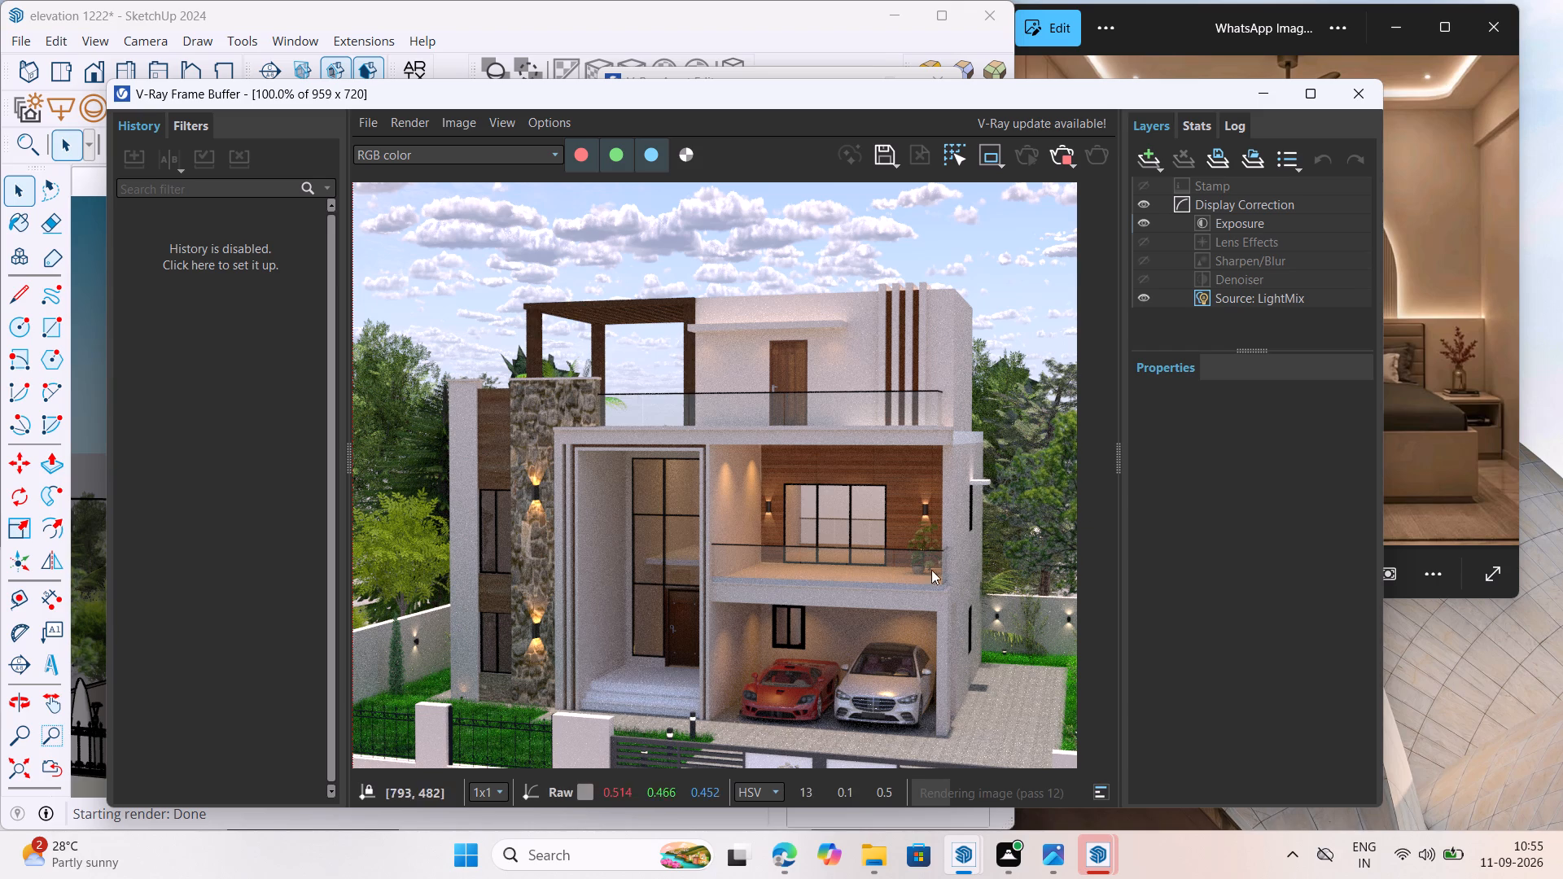
pyautogui.scroll(-2, 764, 544)
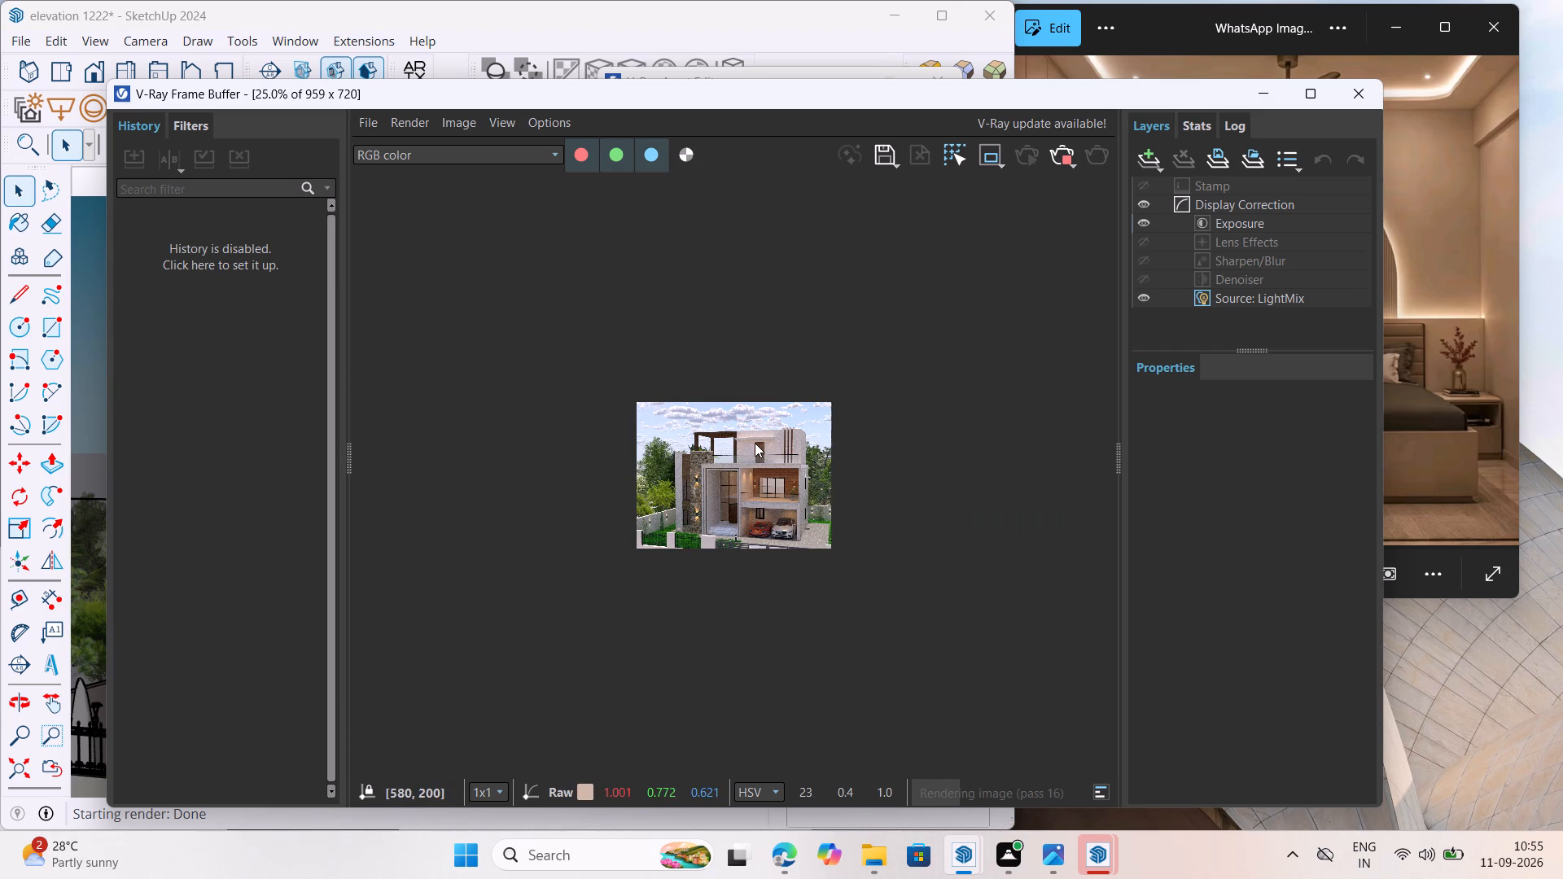
pyautogui.scroll(2, 755, 443)
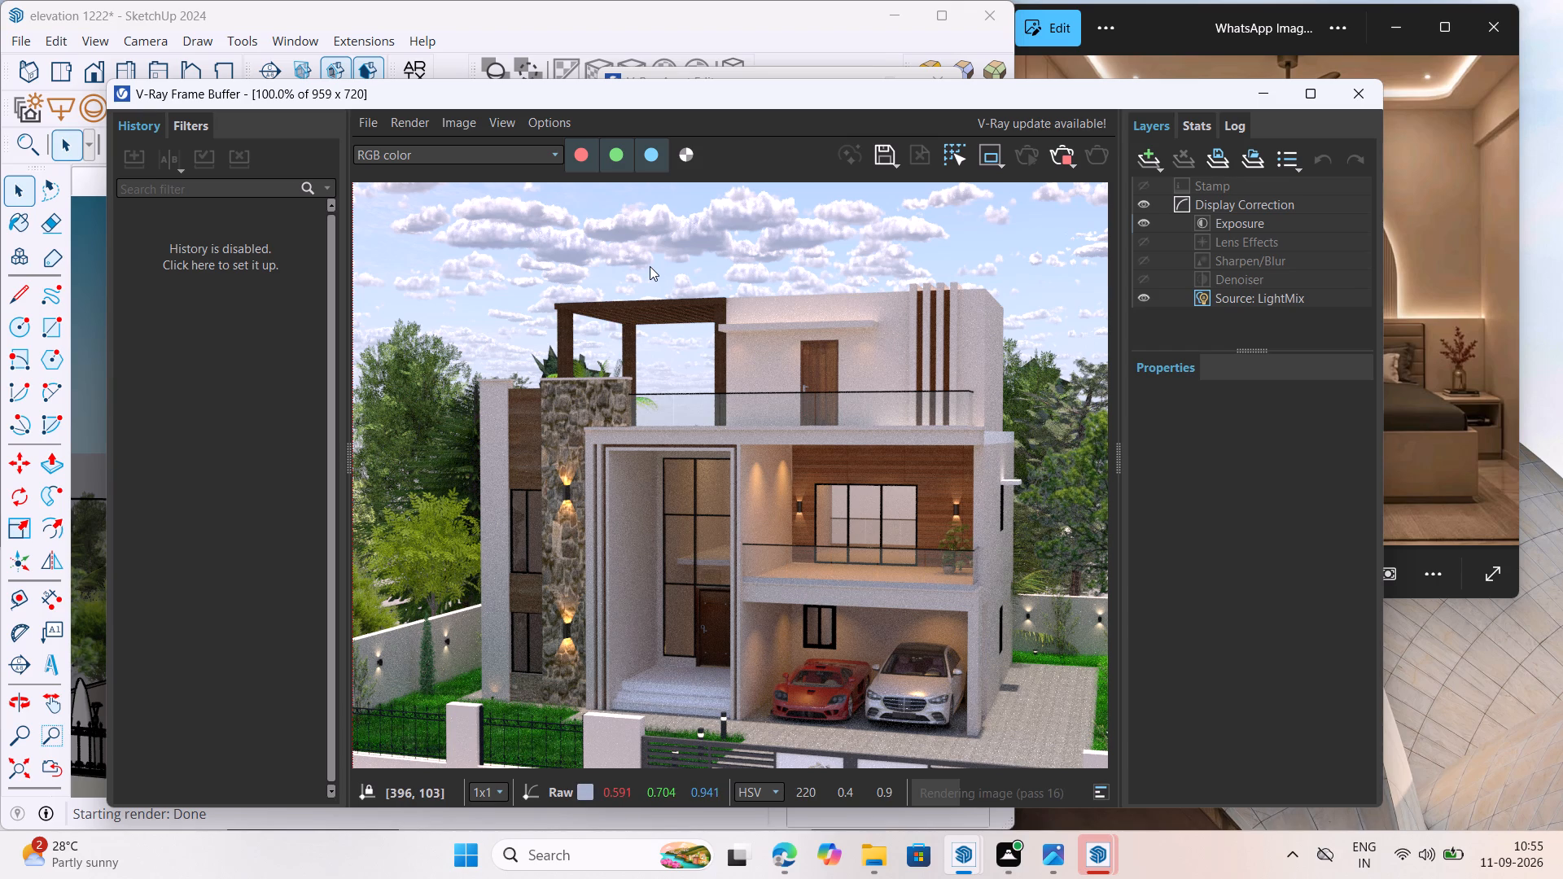
pyautogui.moveTo(771, 105); pyautogui.dragTo(1137, 706)
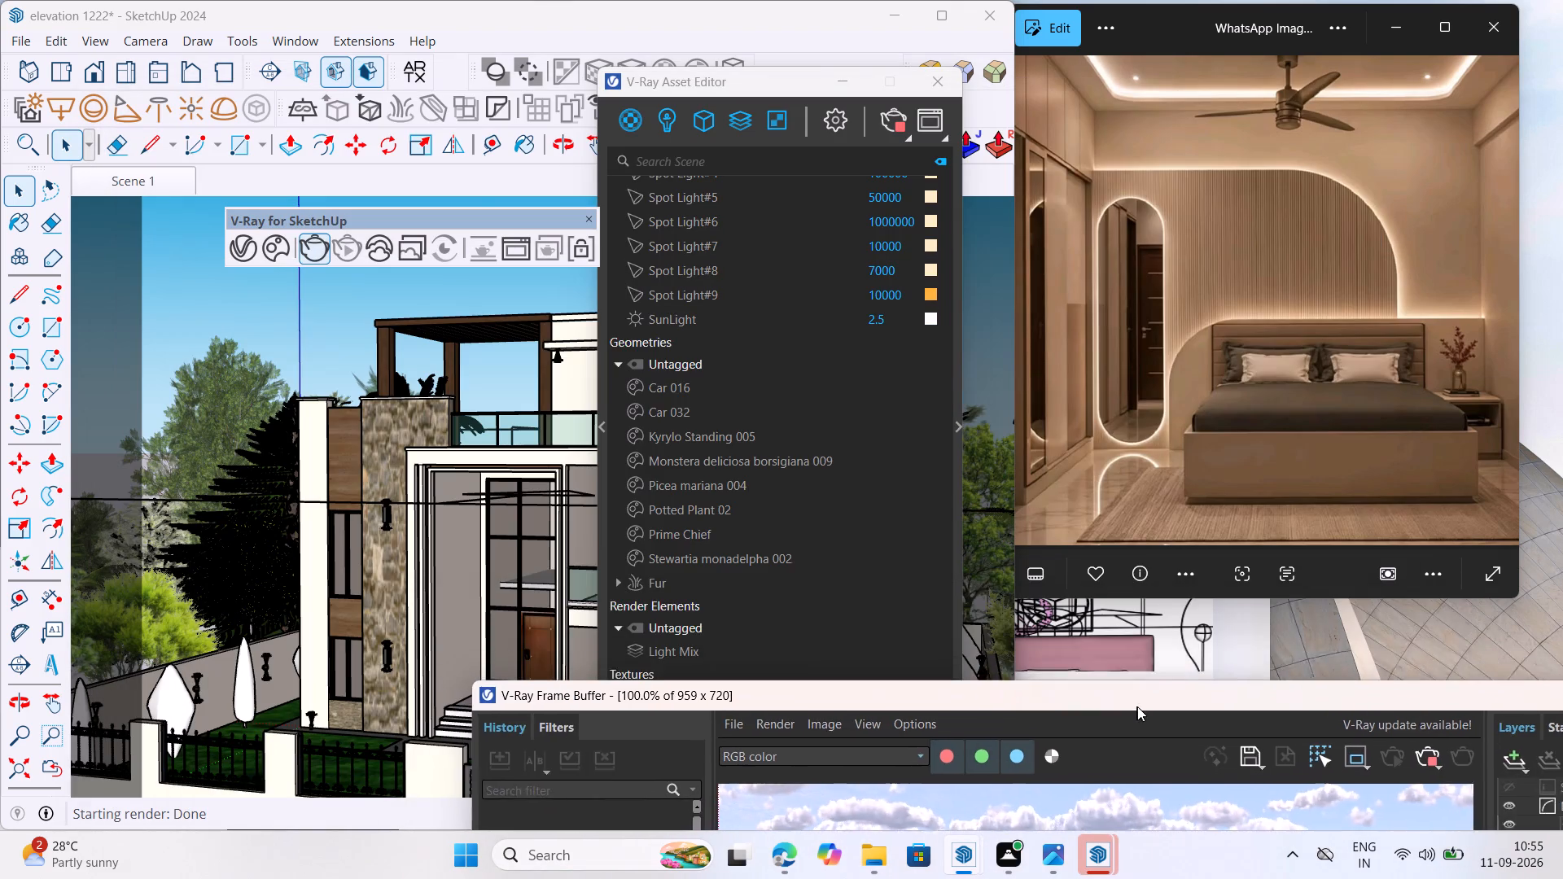
pyautogui.moveTo(1137, 706); pyautogui.dragTo(1180, 560)
# Examine the entrance steps and the vertical fins beside them in the elevation model.
pyautogui.scroll(5, 438, 693)
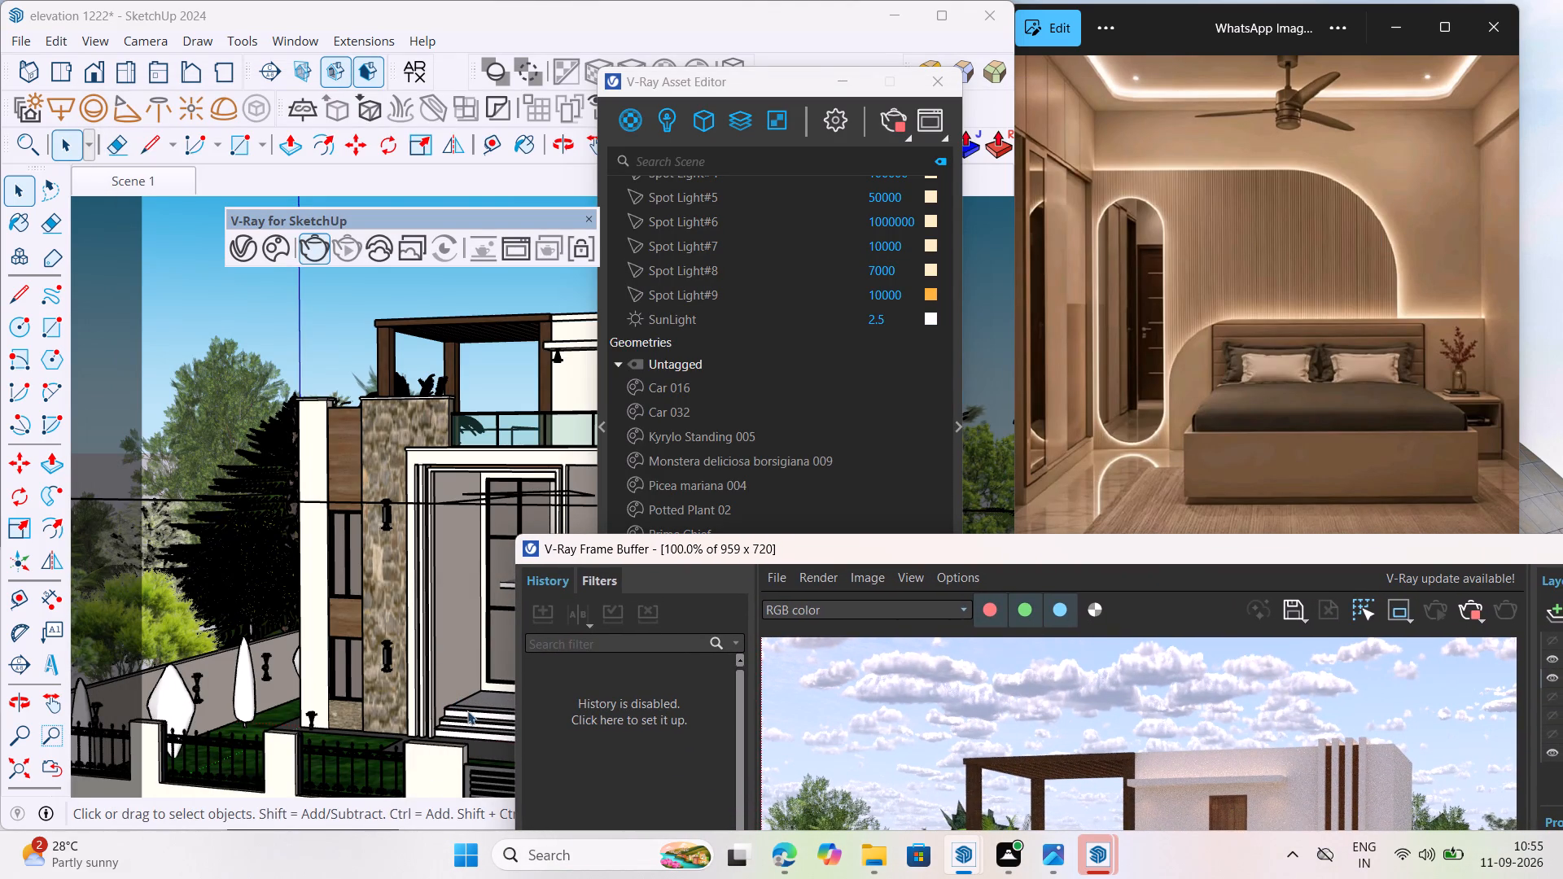
pyautogui.scroll(17, 467, 711)
pyautogui.scroll(-7, 358, 614)
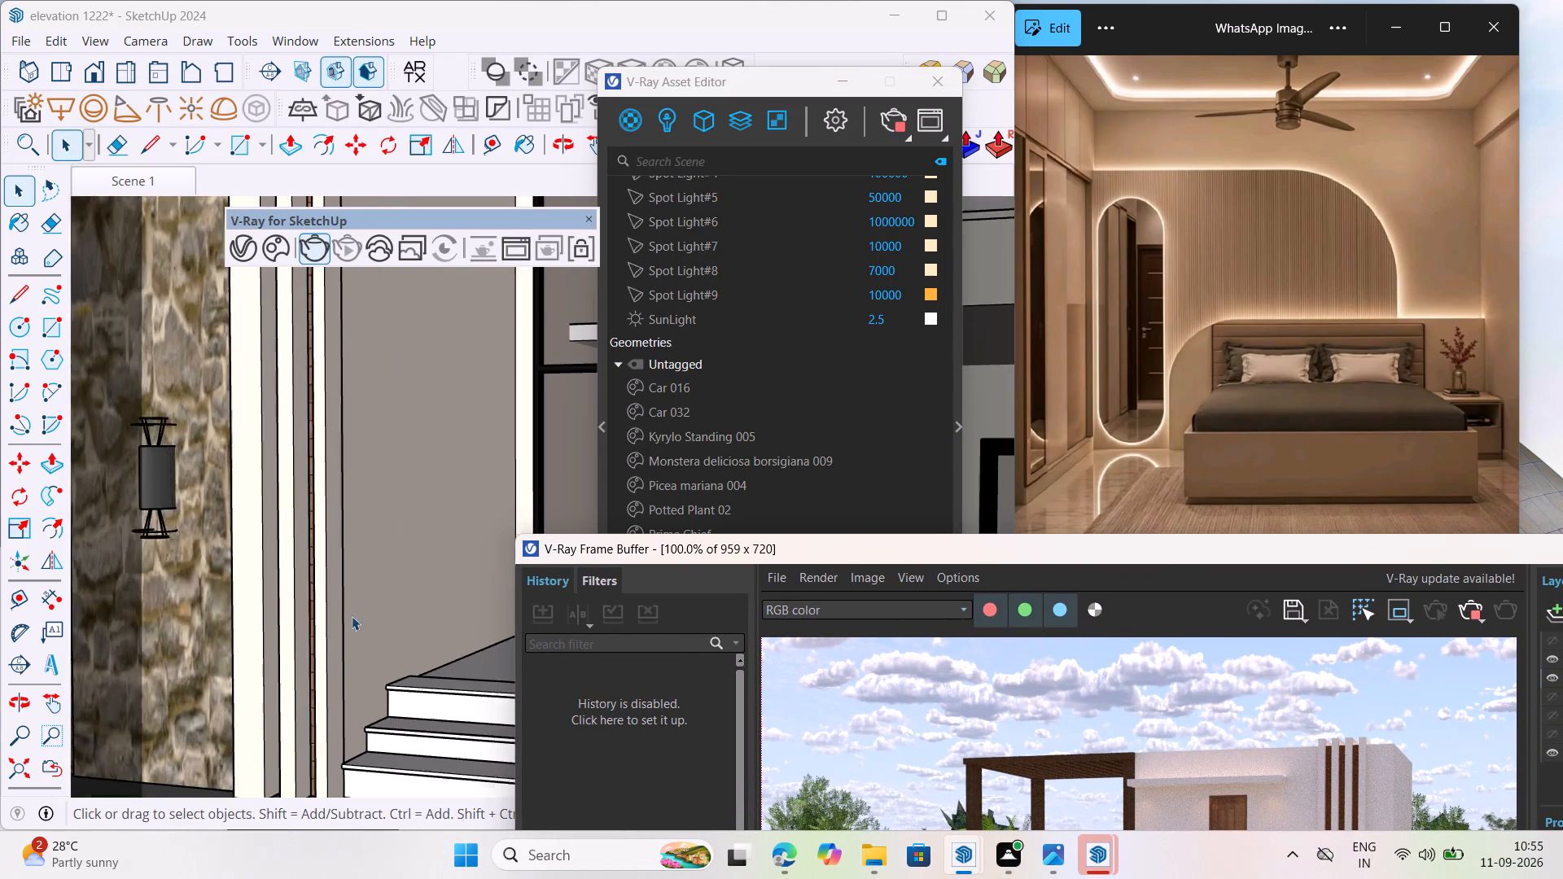
pyautogui.scroll(-5, 351, 555)
pyautogui.moveTo(390, 714); pyautogui.dragTo(383, 770, button='middle')
pyautogui.scroll(12, 383, 732)
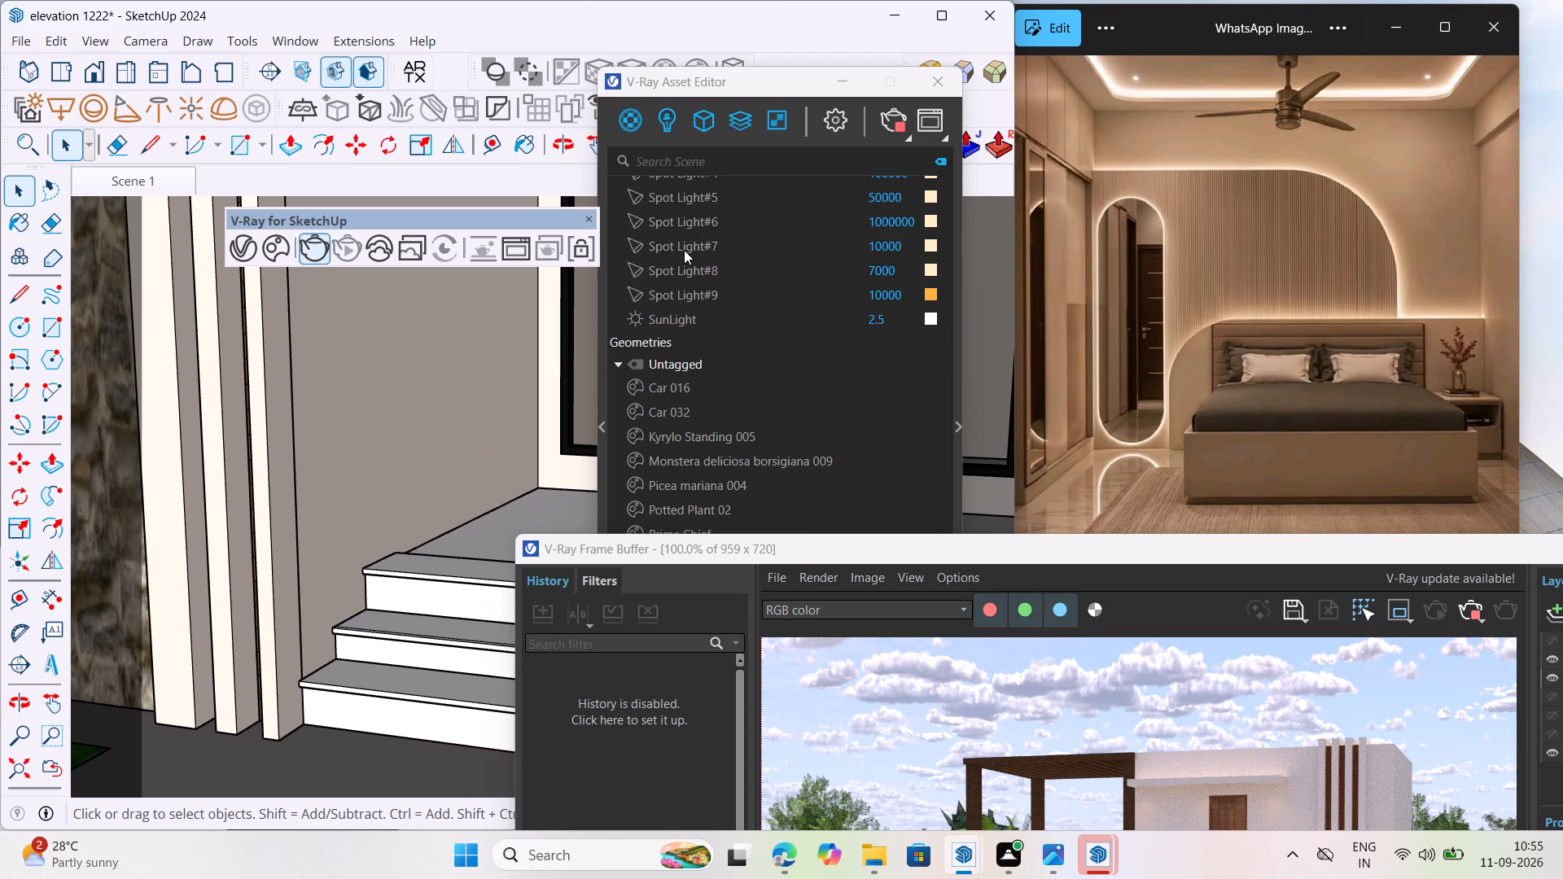
# Search the scene's V-Ray assets for "MAR", and clear the search.
pyautogui.click(698, 155)
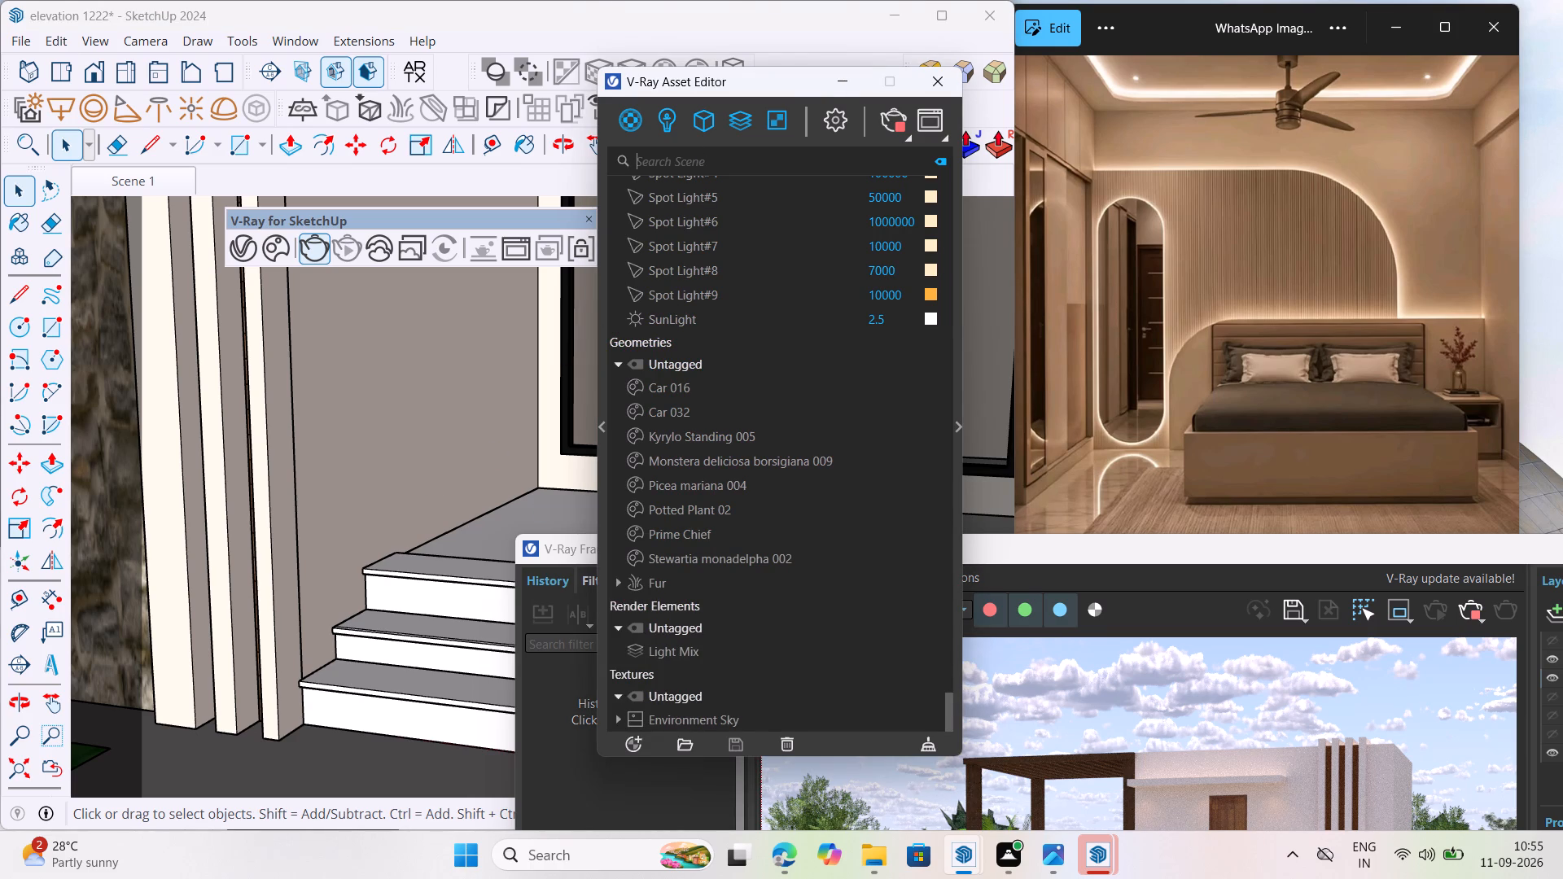
pyautogui.write('MA')
pyautogui.press('r')
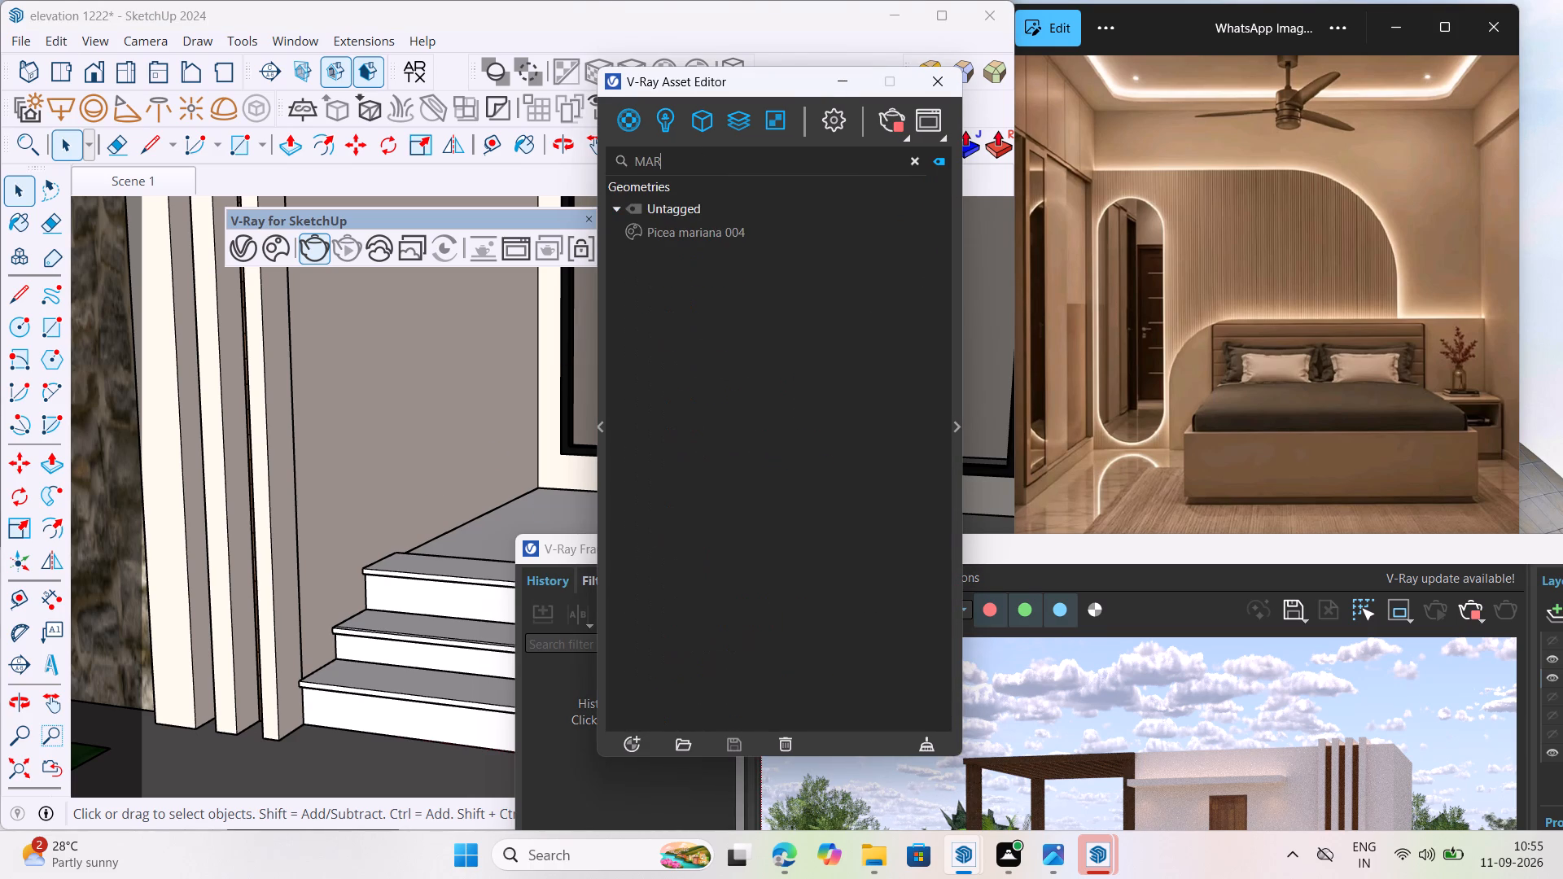
pyautogui.press('BackSpace')
pyautogui.press('BackSpace')
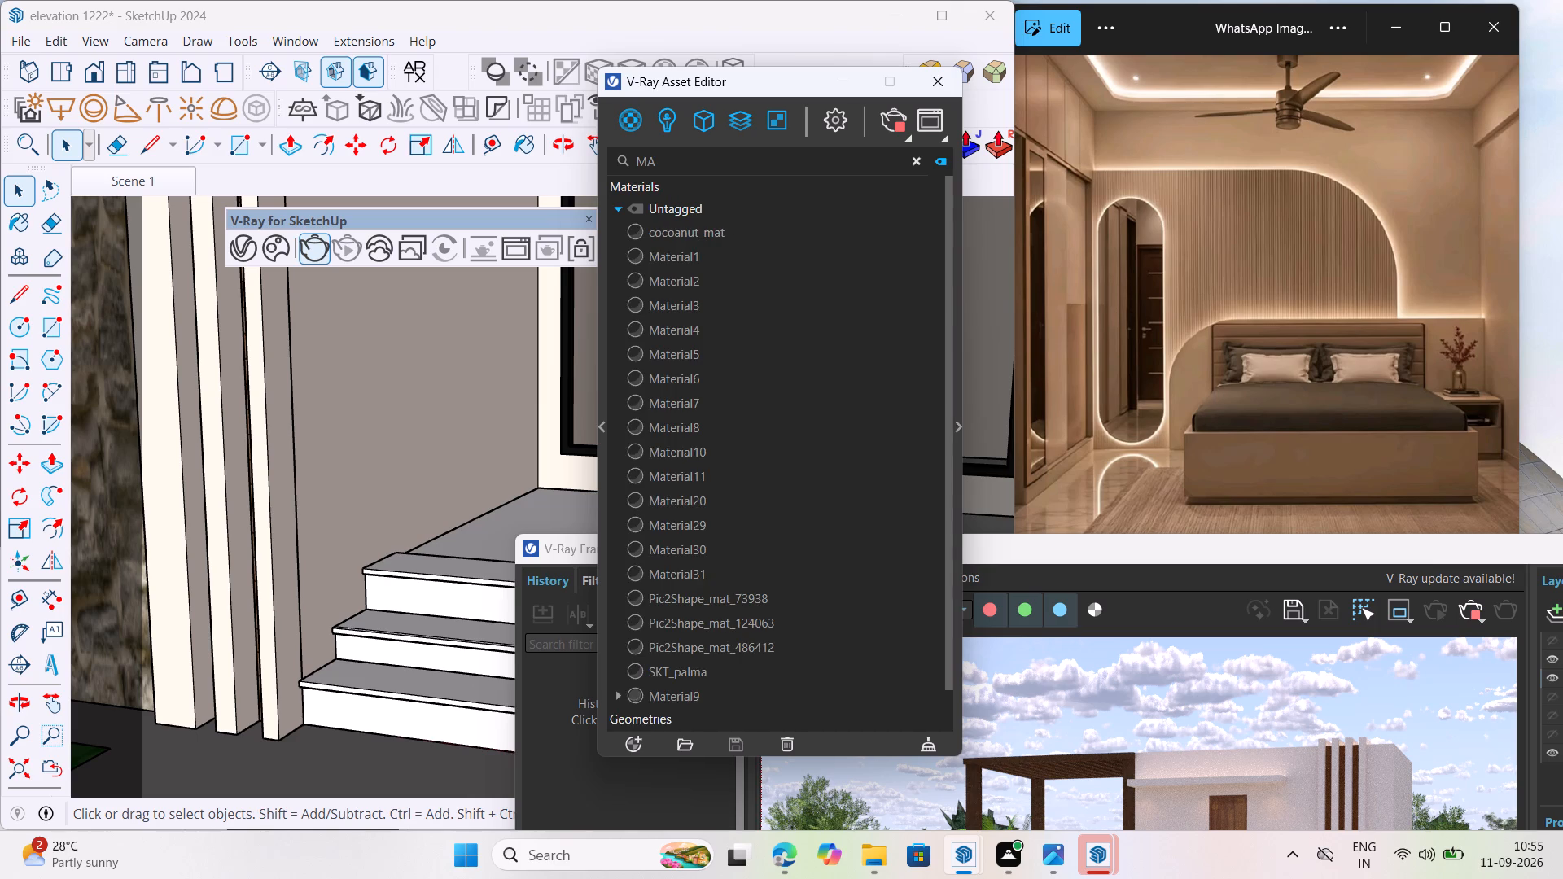
pyautogui.press('BackSpace')
# Look through the elevation scene's full V-Ray material list for a suitable material.
pyautogui.scroll(-13, 730, 457)
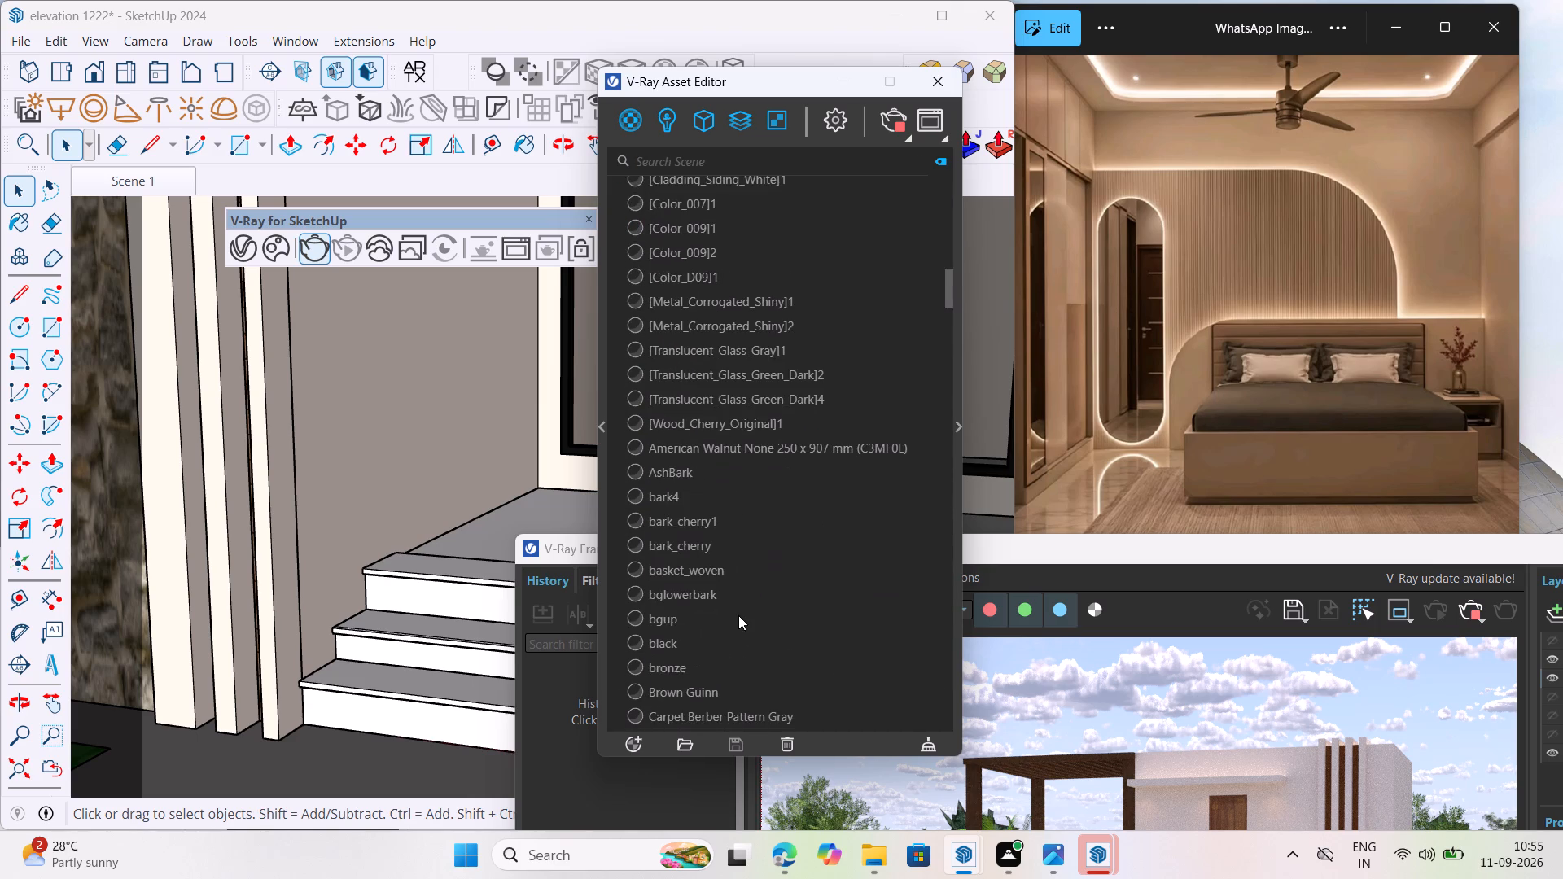
pyautogui.scroll(4, 677, 465)
pyautogui.scroll(-11, 693, 445)
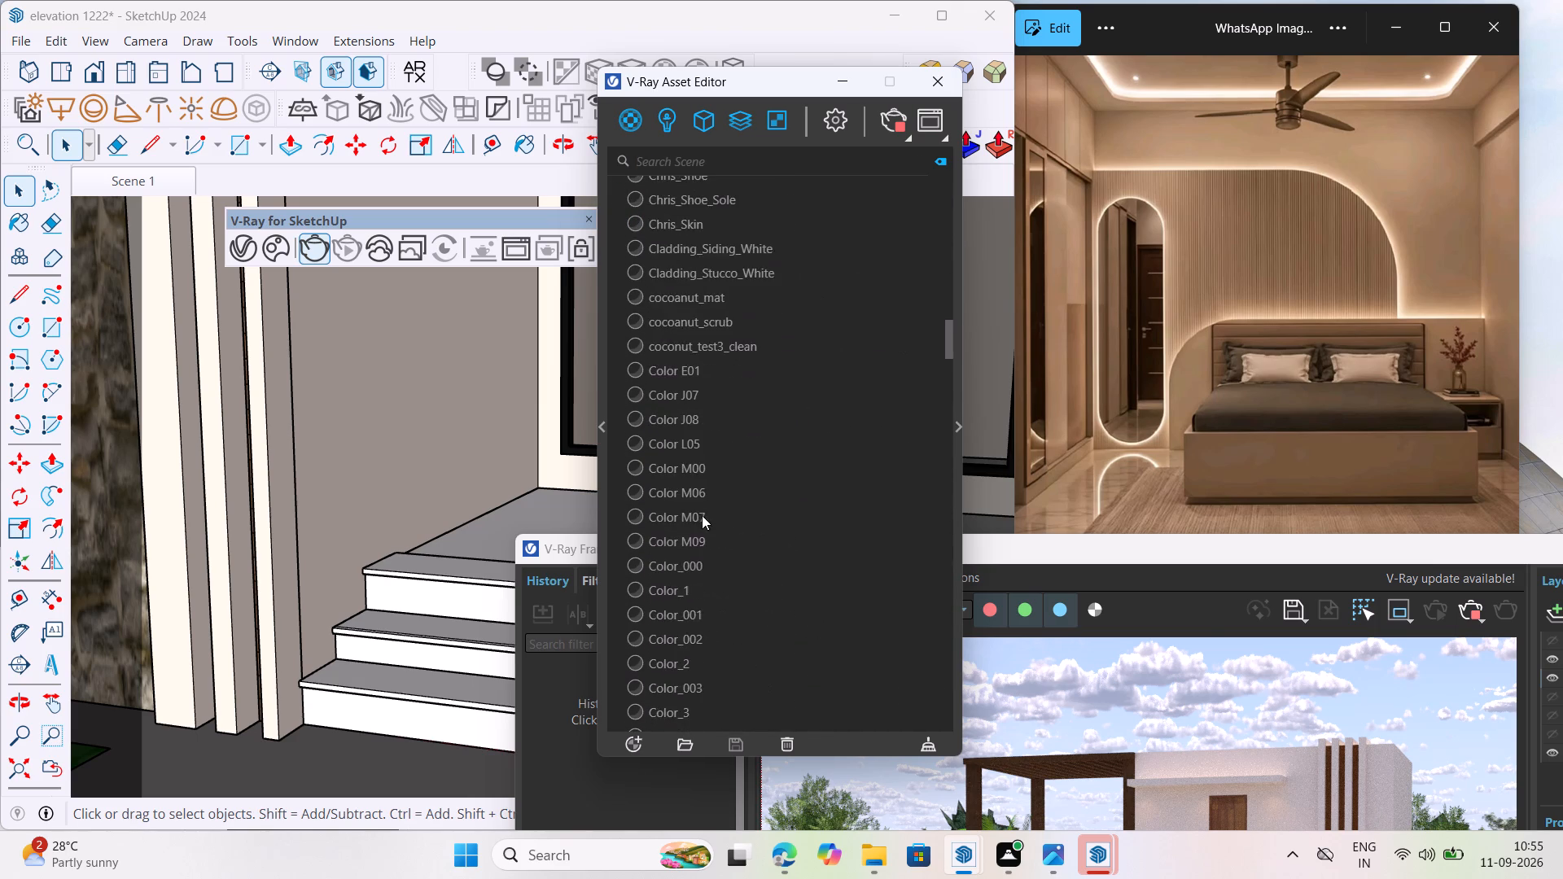
pyautogui.scroll(-12, 702, 528)
pyautogui.scroll(6, 692, 571)
pyautogui.scroll(-9, 694, 568)
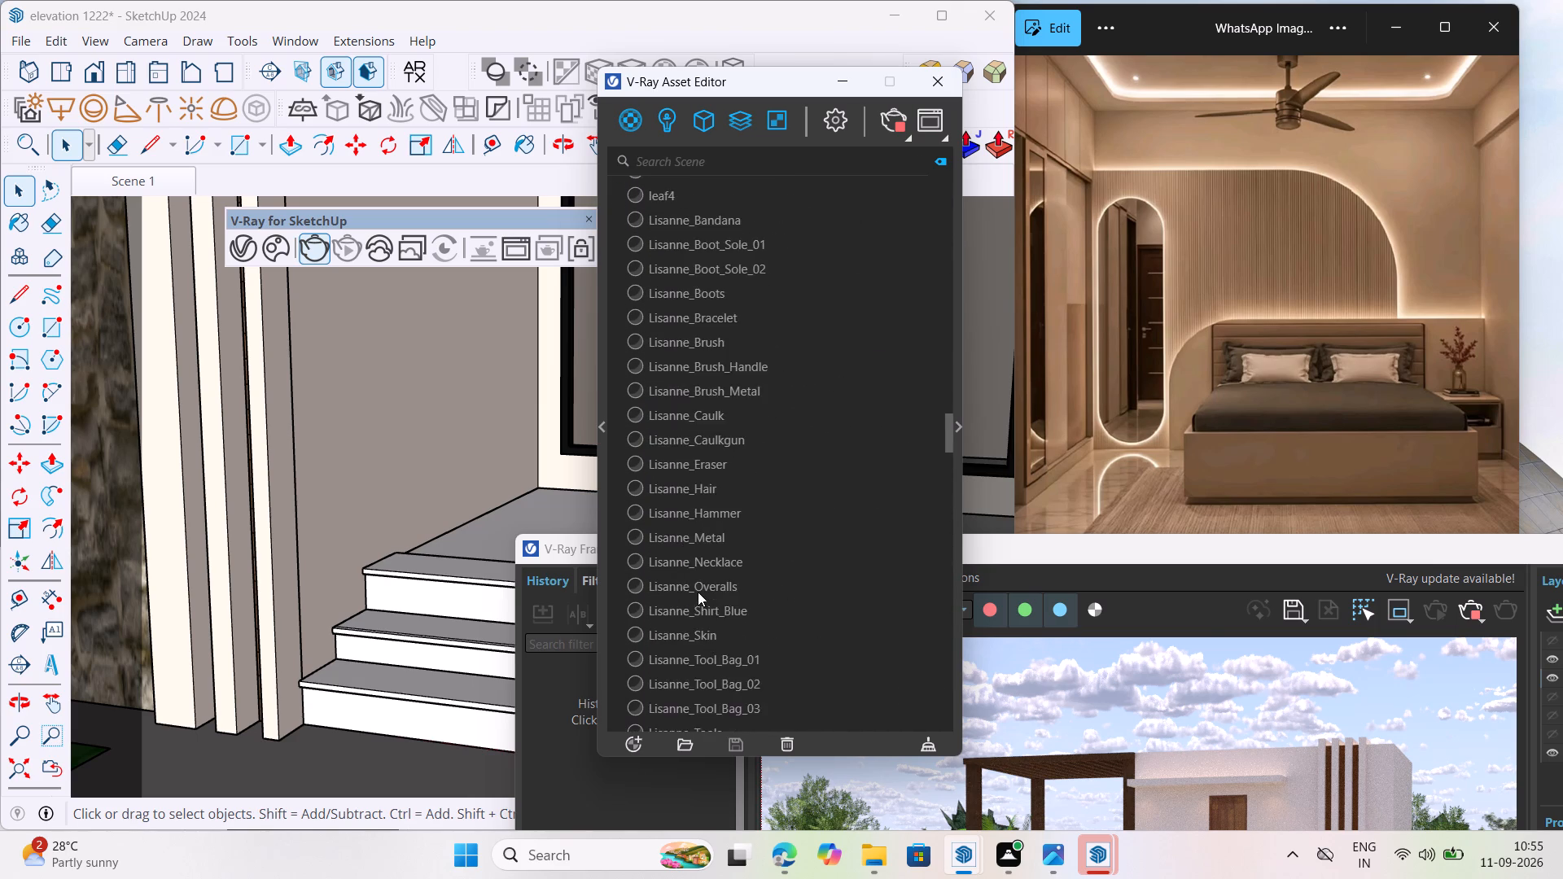
pyautogui.scroll(-17, 698, 592)
pyautogui.scroll(-10, 692, 575)
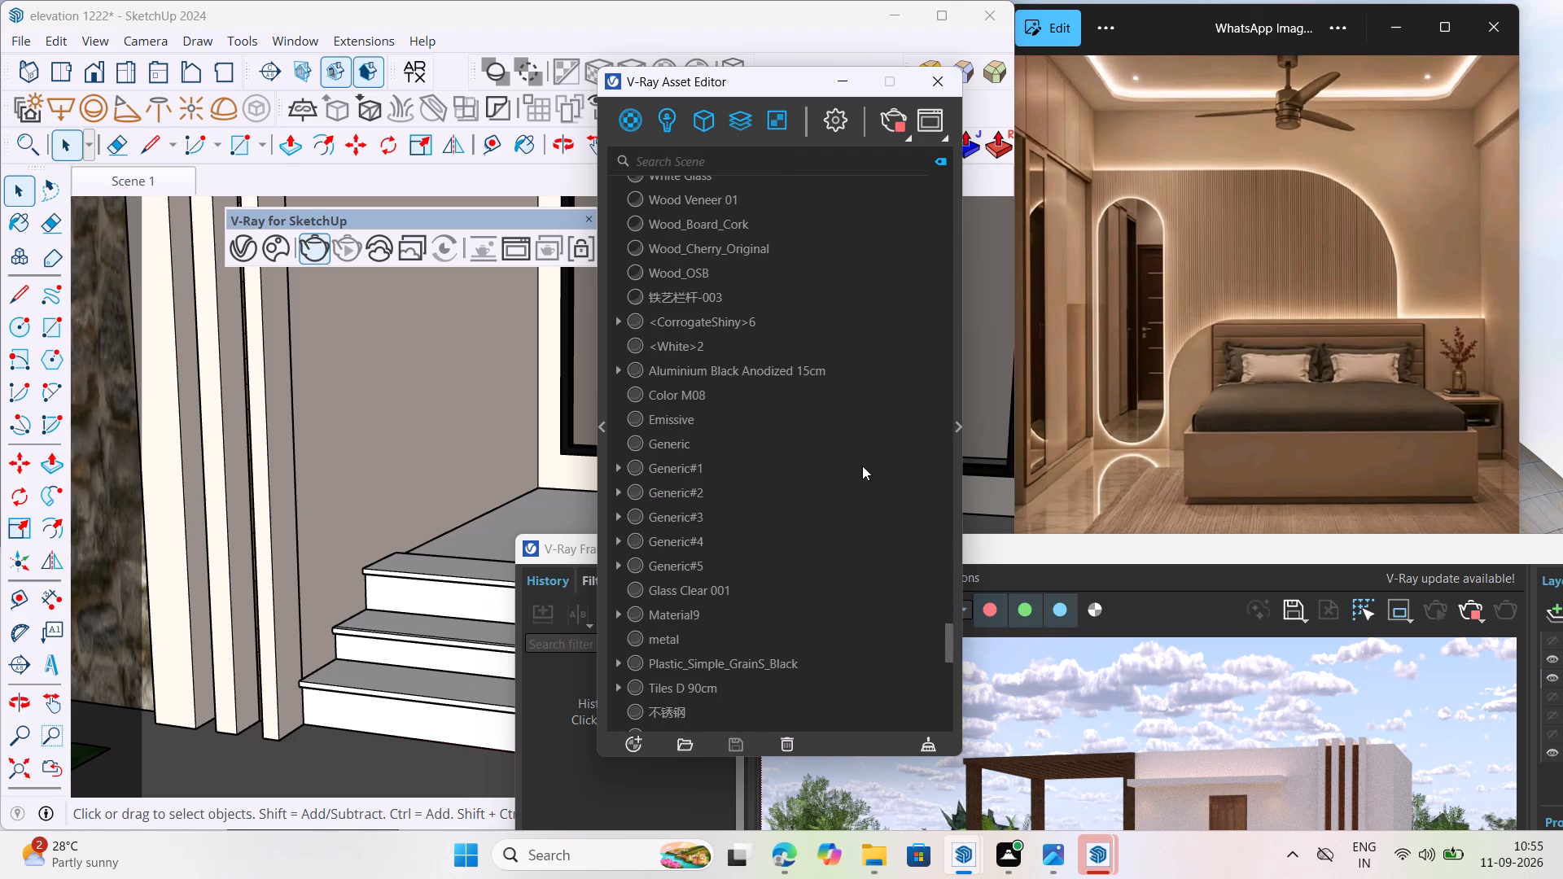
# Expand the asset settings pane and preview the Material9, metal and Plastic_Simple_GrainS_Black materials.
pyautogui.click(958, 425)
pyautogui.scroll(-3, 678, 590)
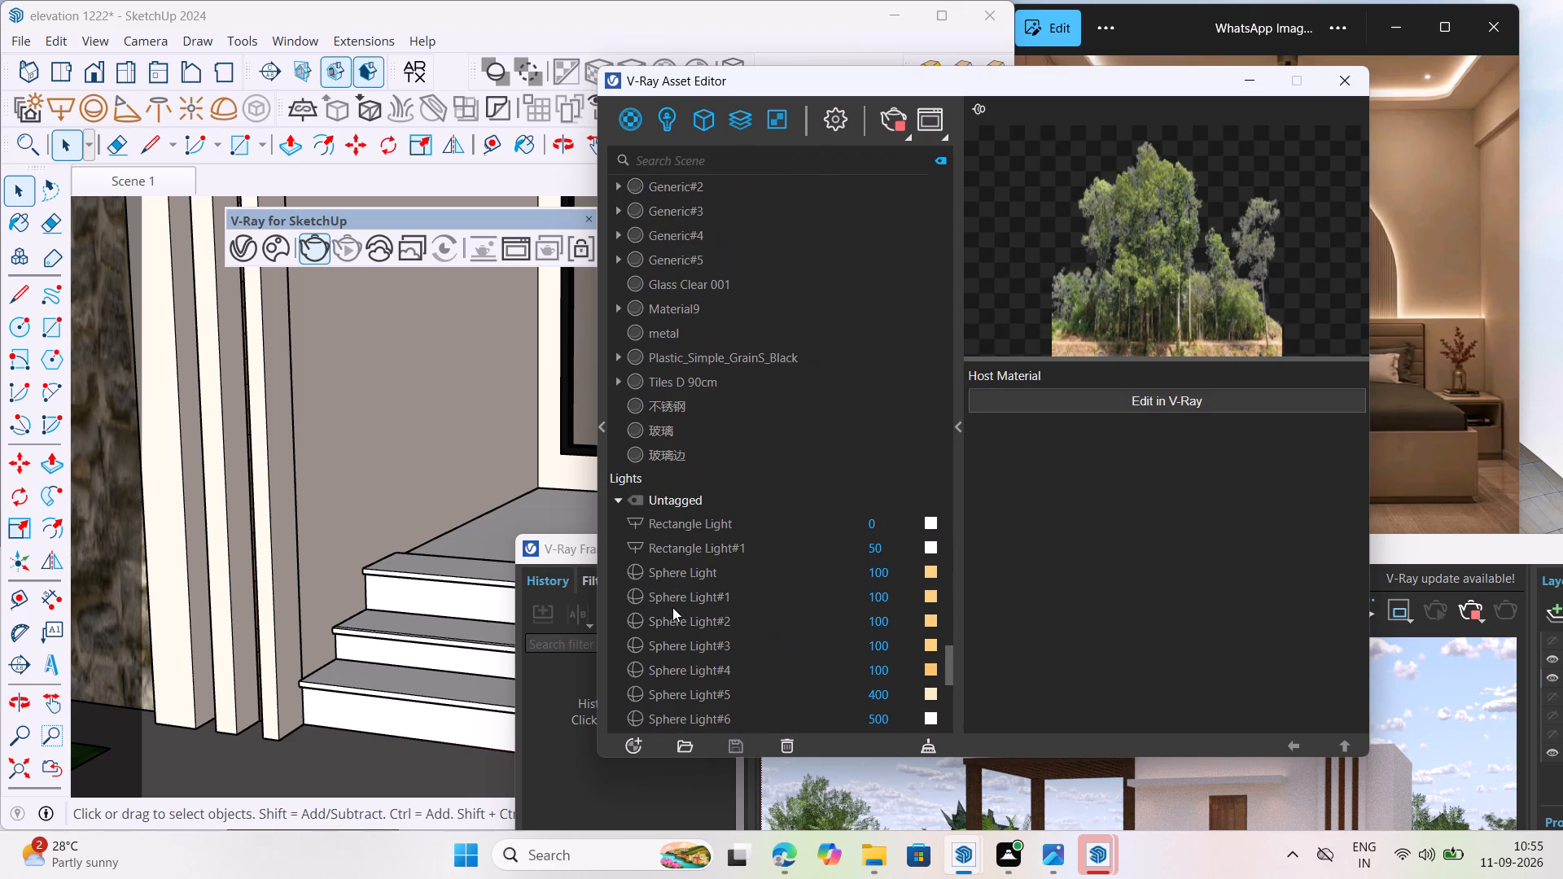
pyautogui.click(747, 357)
pyautogui.click(749, 358)
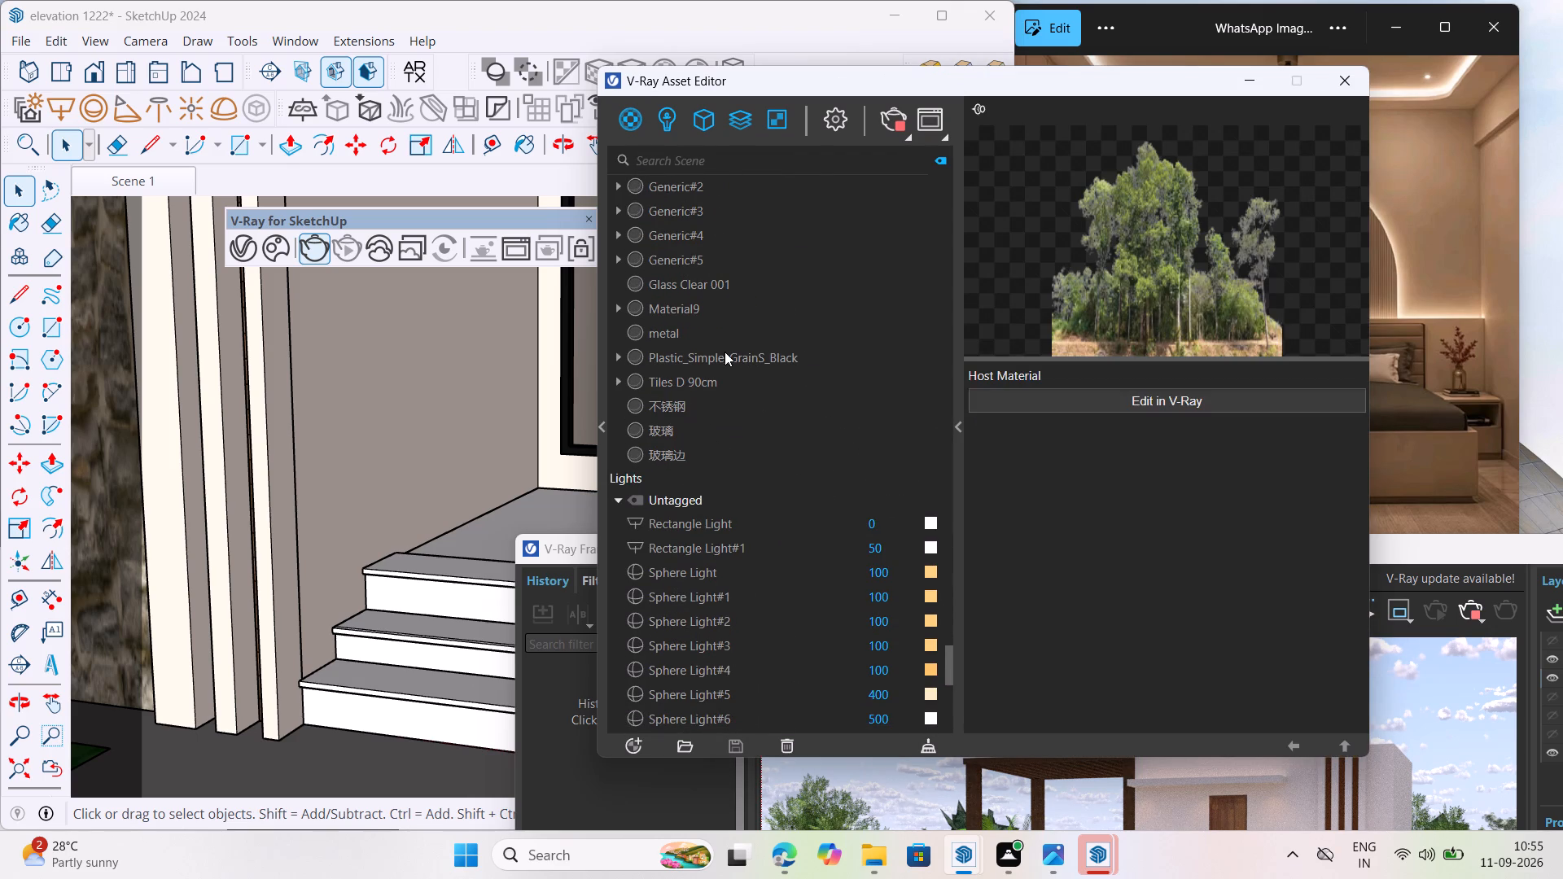
pyautogui.click(725, 352)
pyautogui.click(725, 357)
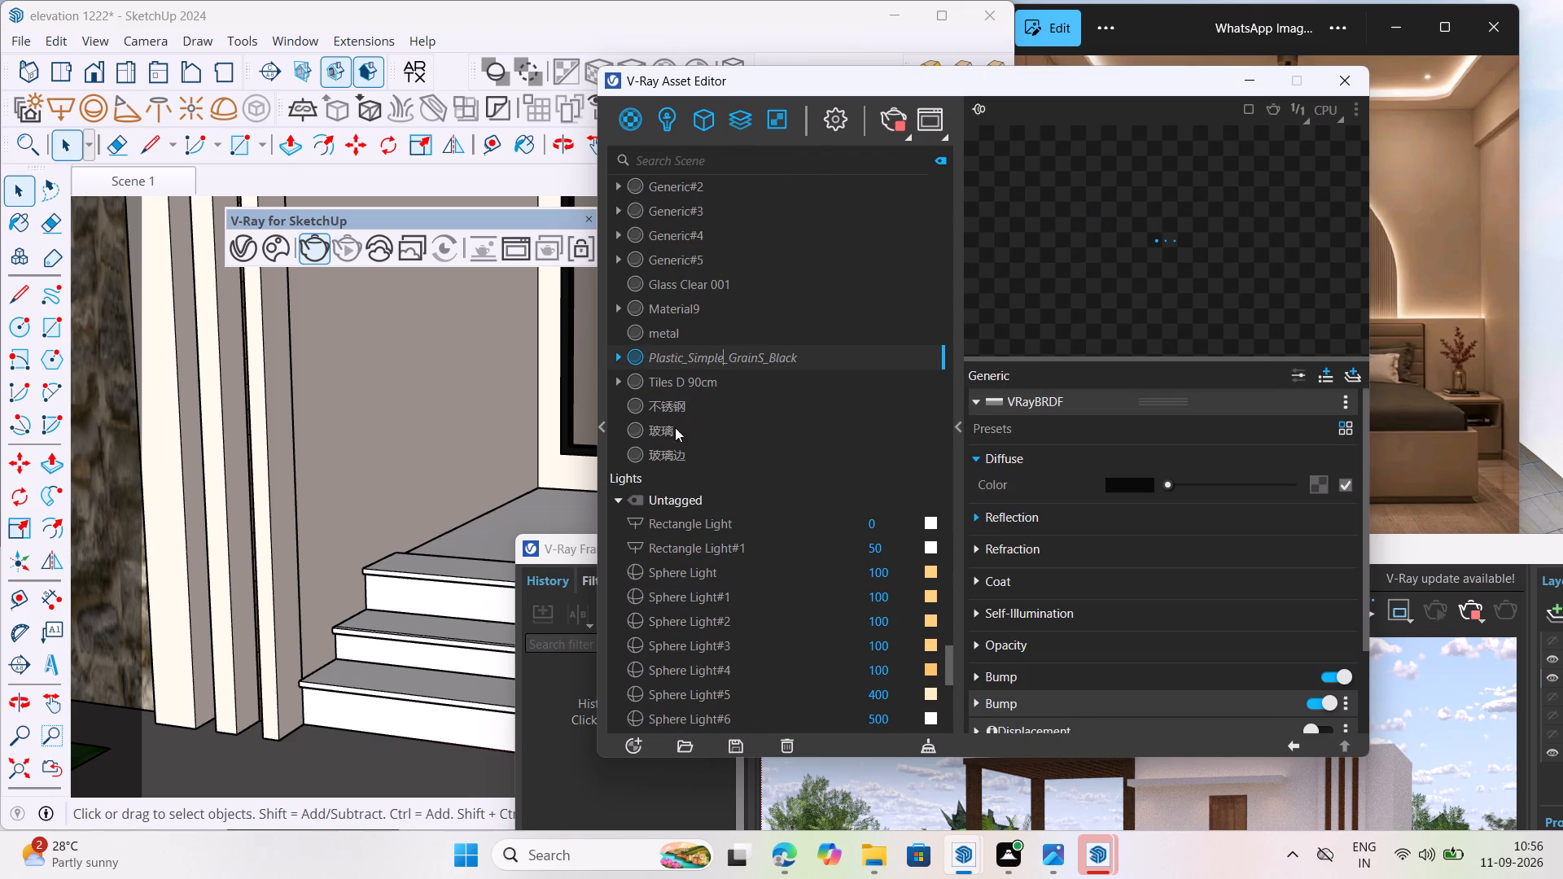
pyautogui.click(685, 333)
pyautogui.click(703, 309)
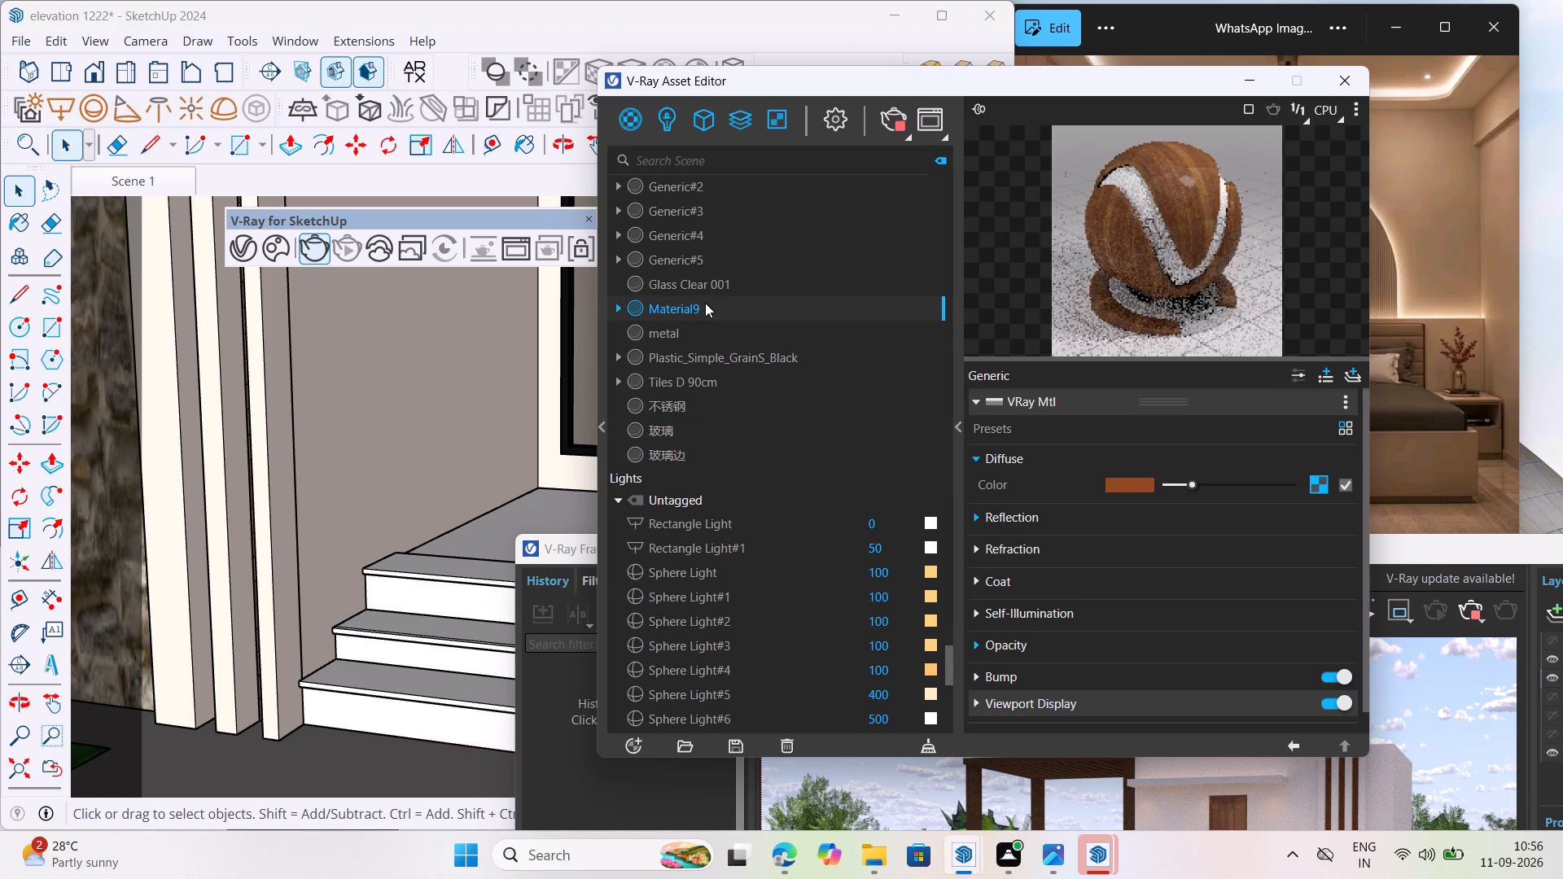
pyautogui.click(685, 331)
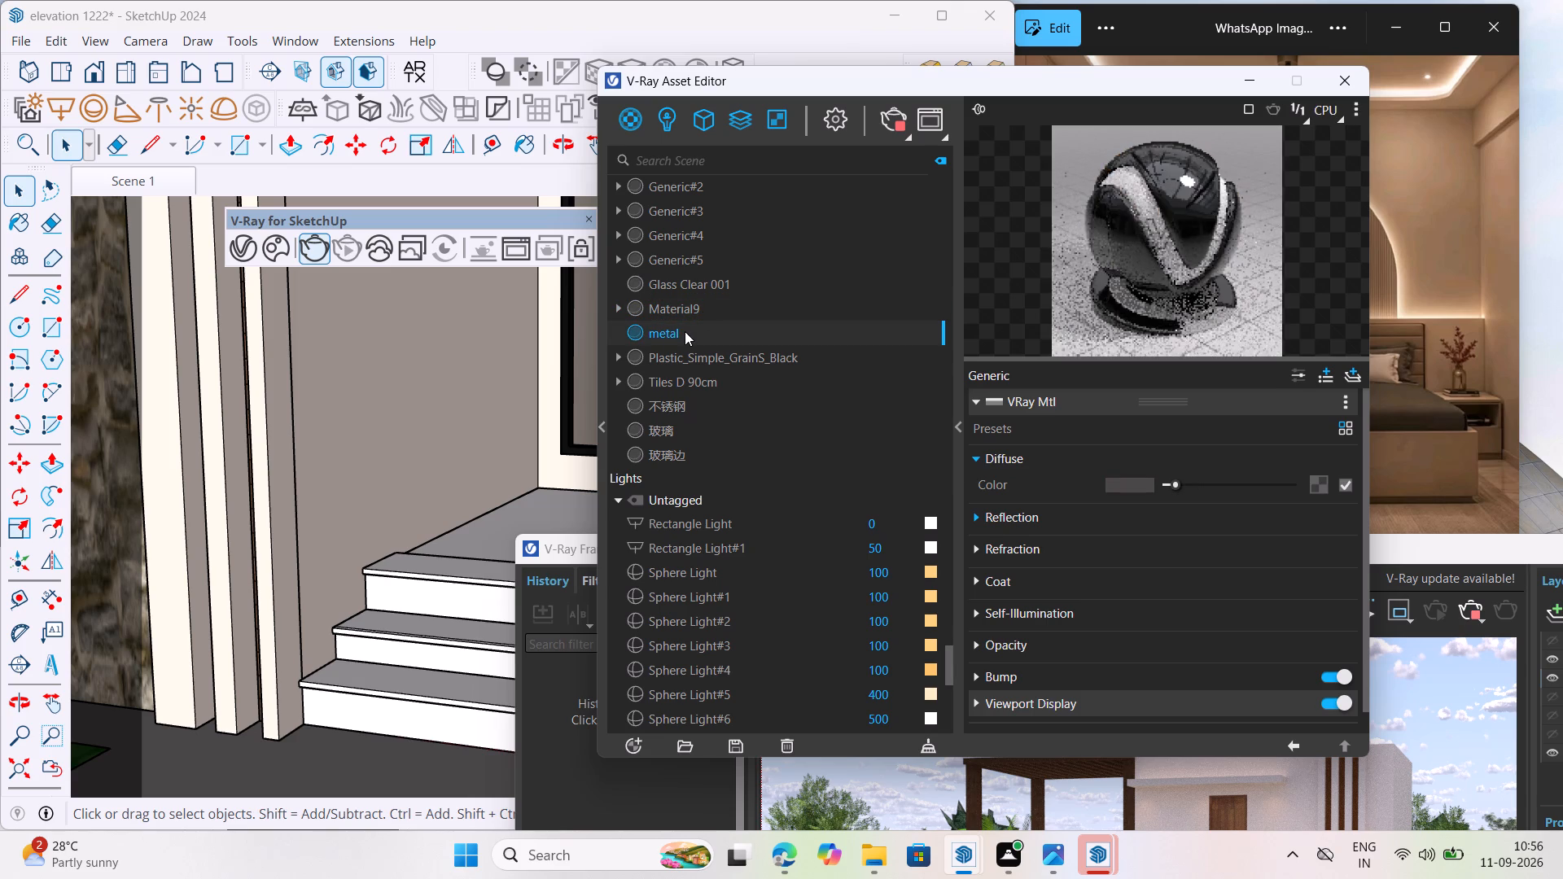
pyautogui.click(698, 359)
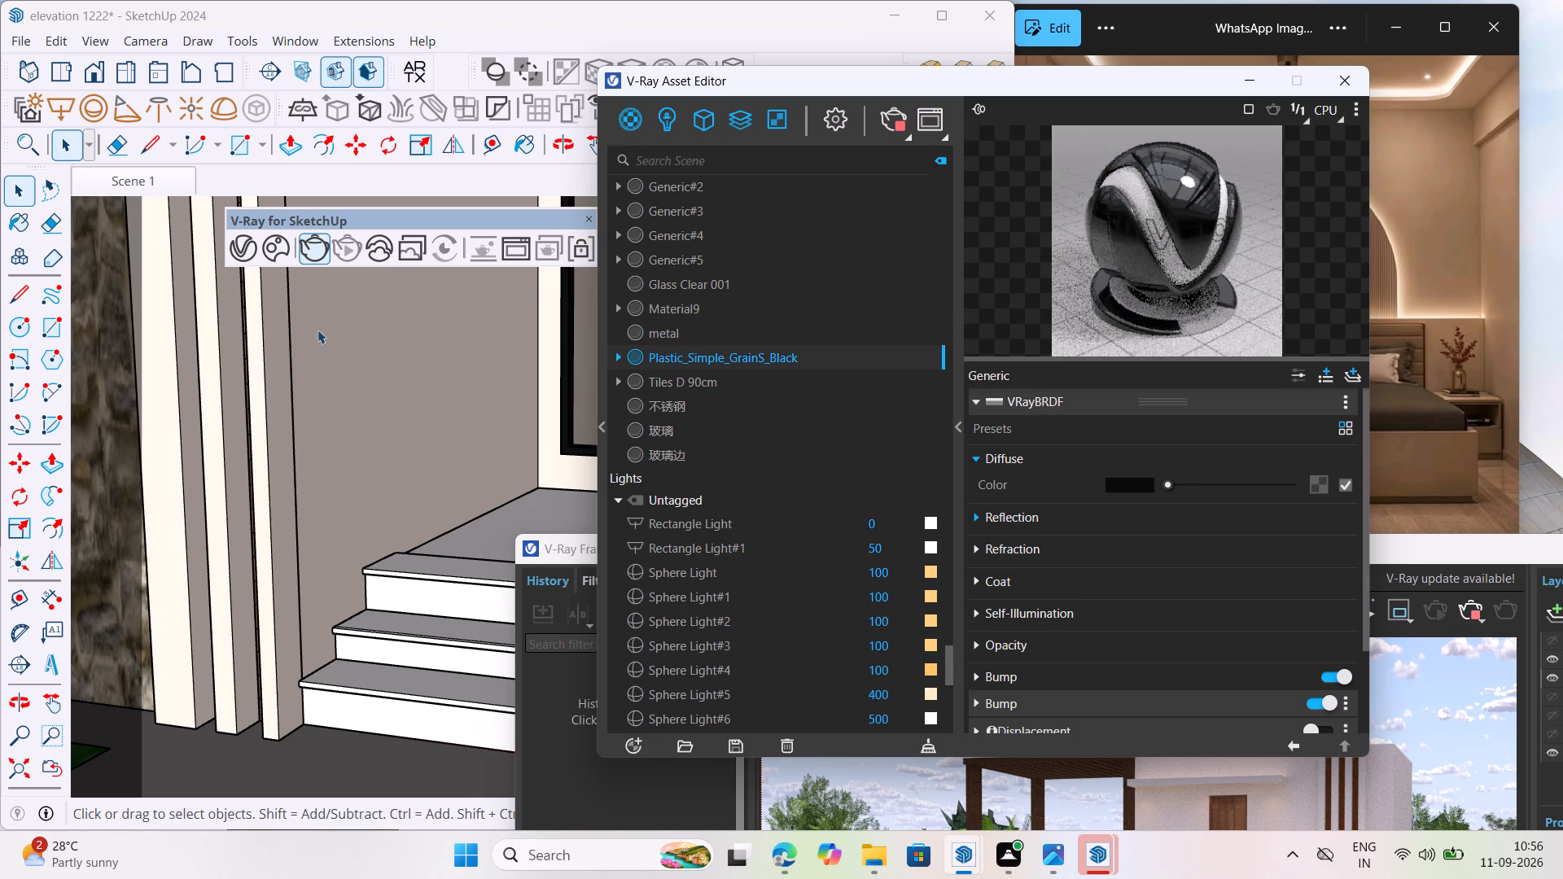
# Open the Chaos Cosmos browser and move the asset editor and frame buffer windows clear of it.
pyautogui.click(271, 251)
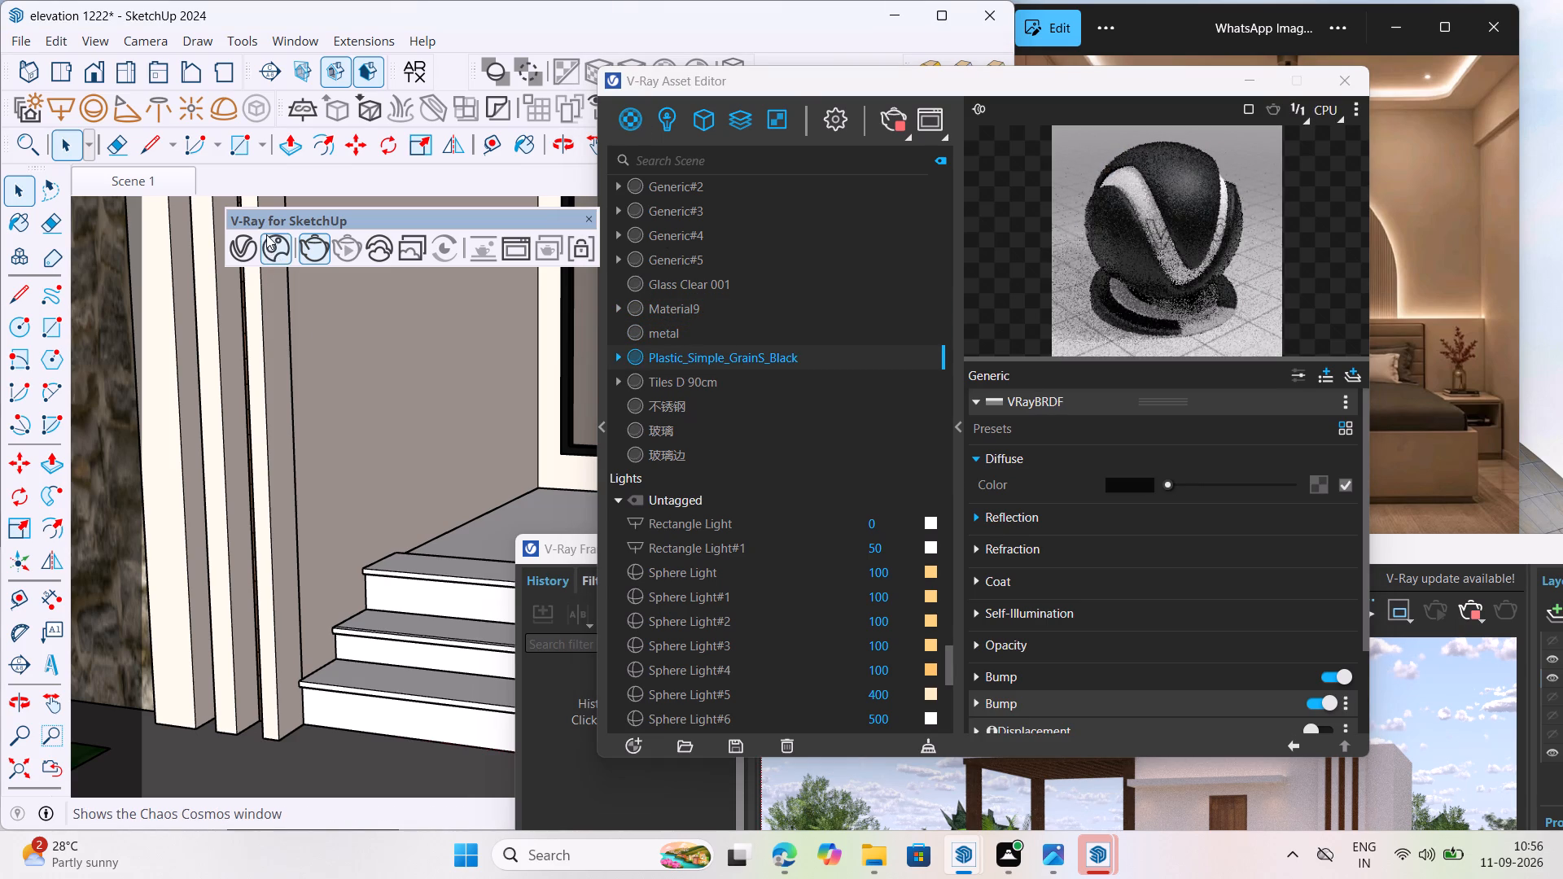
pyautogui.moveTo(1067, 86); pyautogui.dragTo(650, 101)
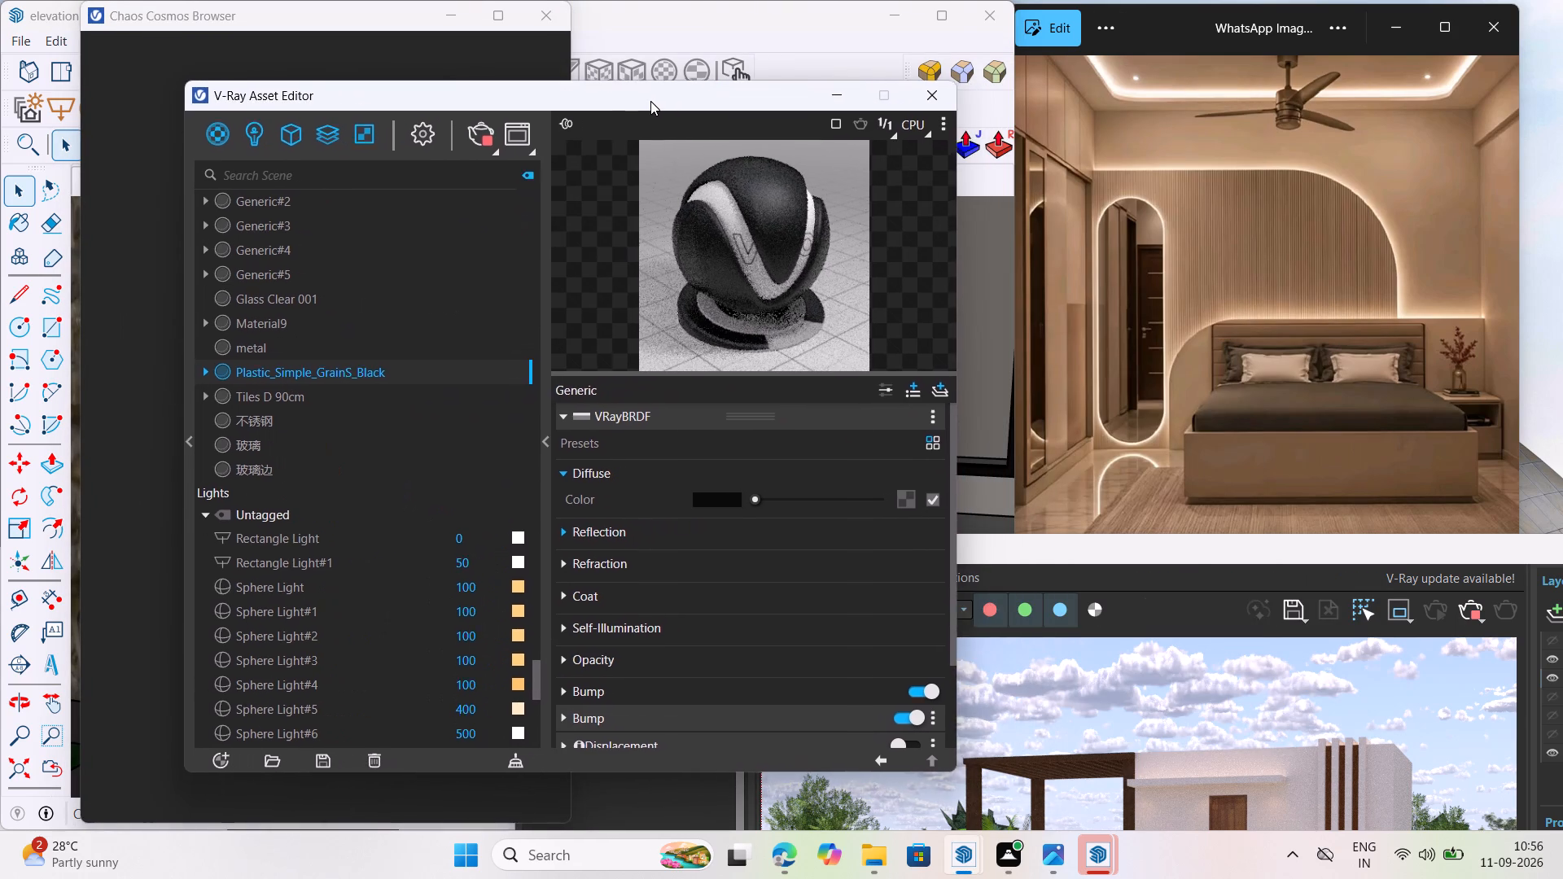
pyautogui.moveTo(650, 101); pyautogui.dragTo(661, 88)
pyautogui.moveTo(1243, 553); pyautogui.dragTo(1193, 47)
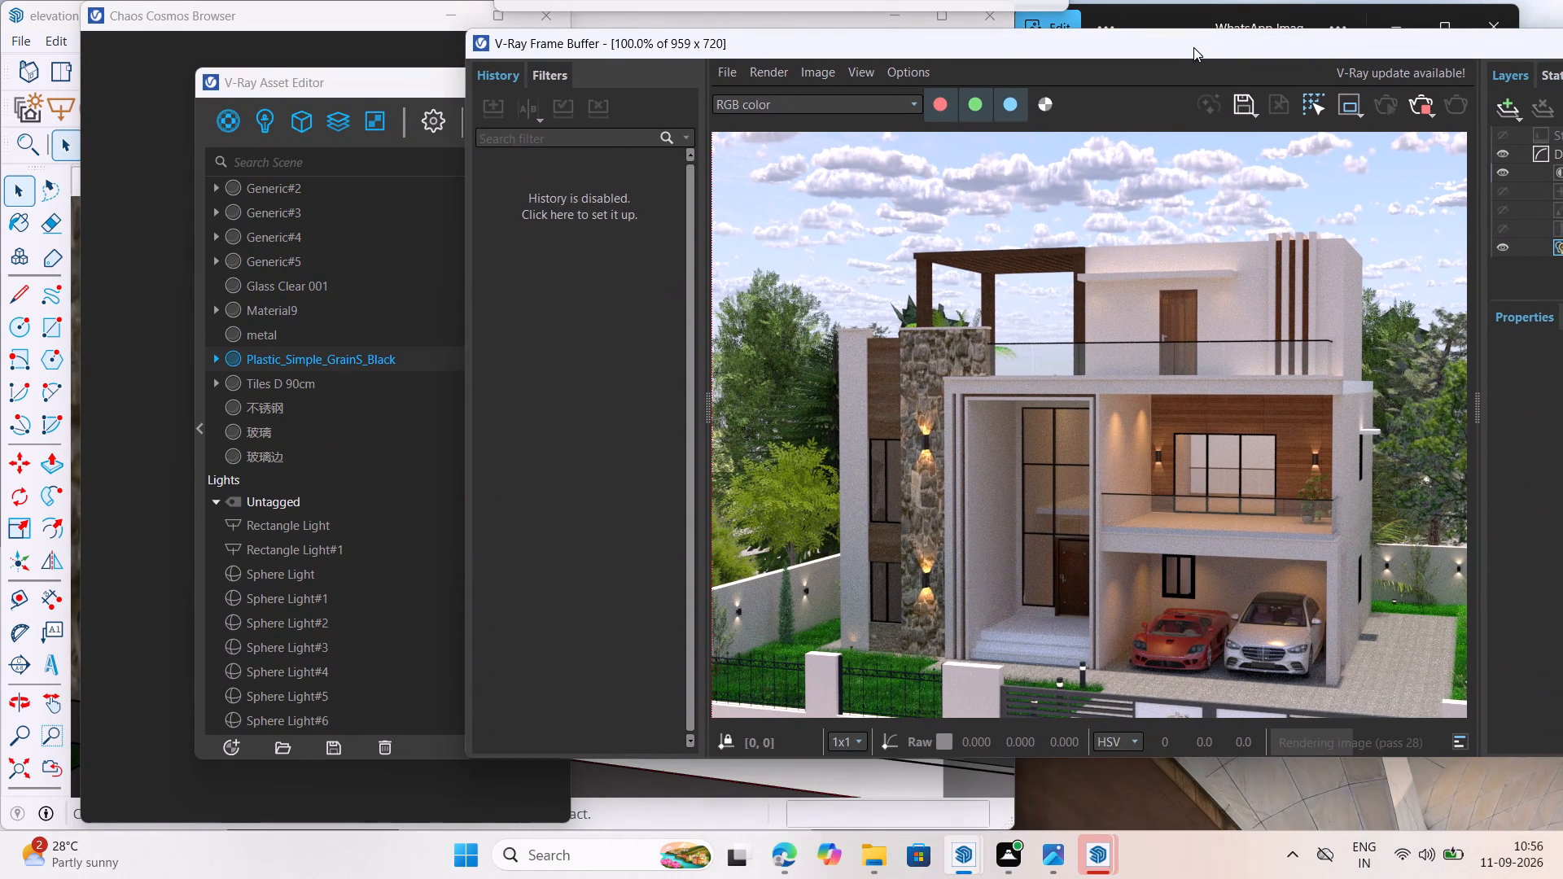
pyautogui.moveTo(1193, 47); pyautogui.dragTo(1368, 425)
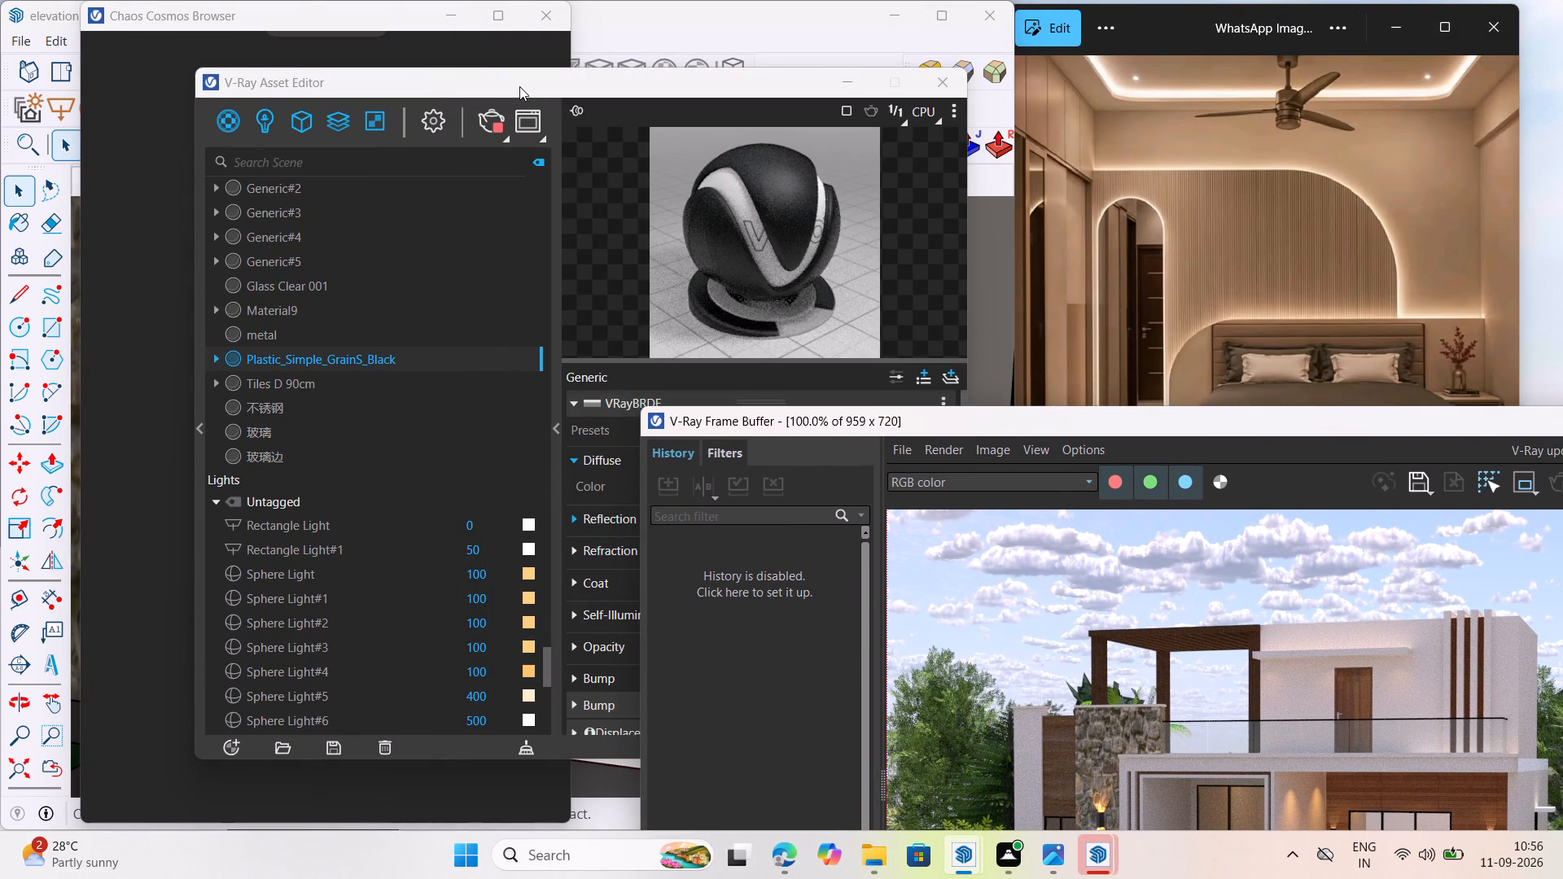
pyautogui.moveTo(519, 86); pyautogui.dragTo(778, 77)
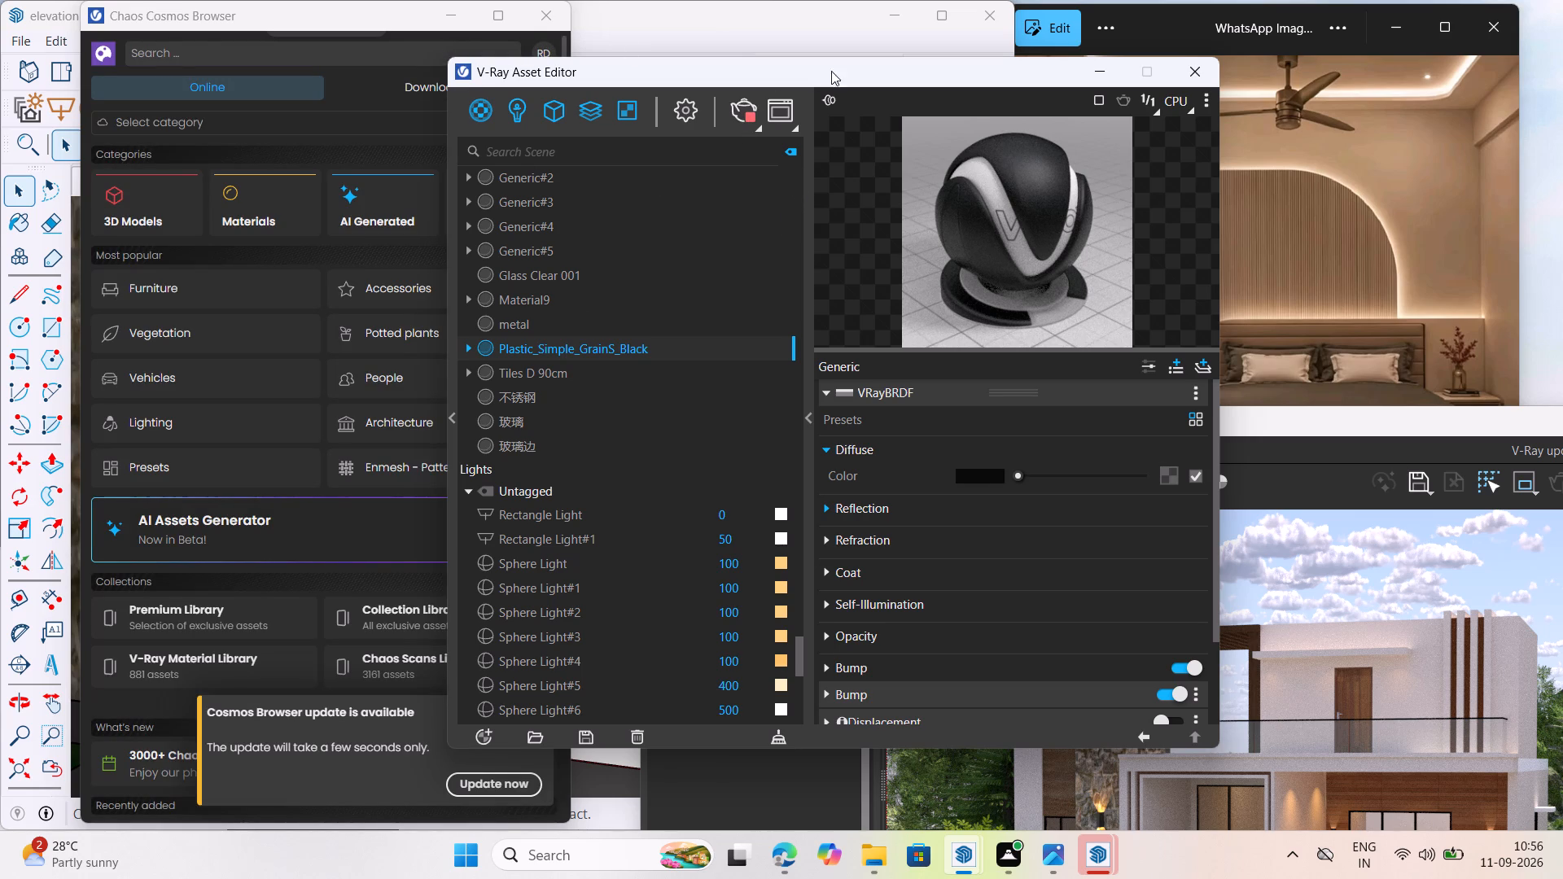
pyautogui.moveTo(838, 69); pyautogui.dragTo(862, 88)
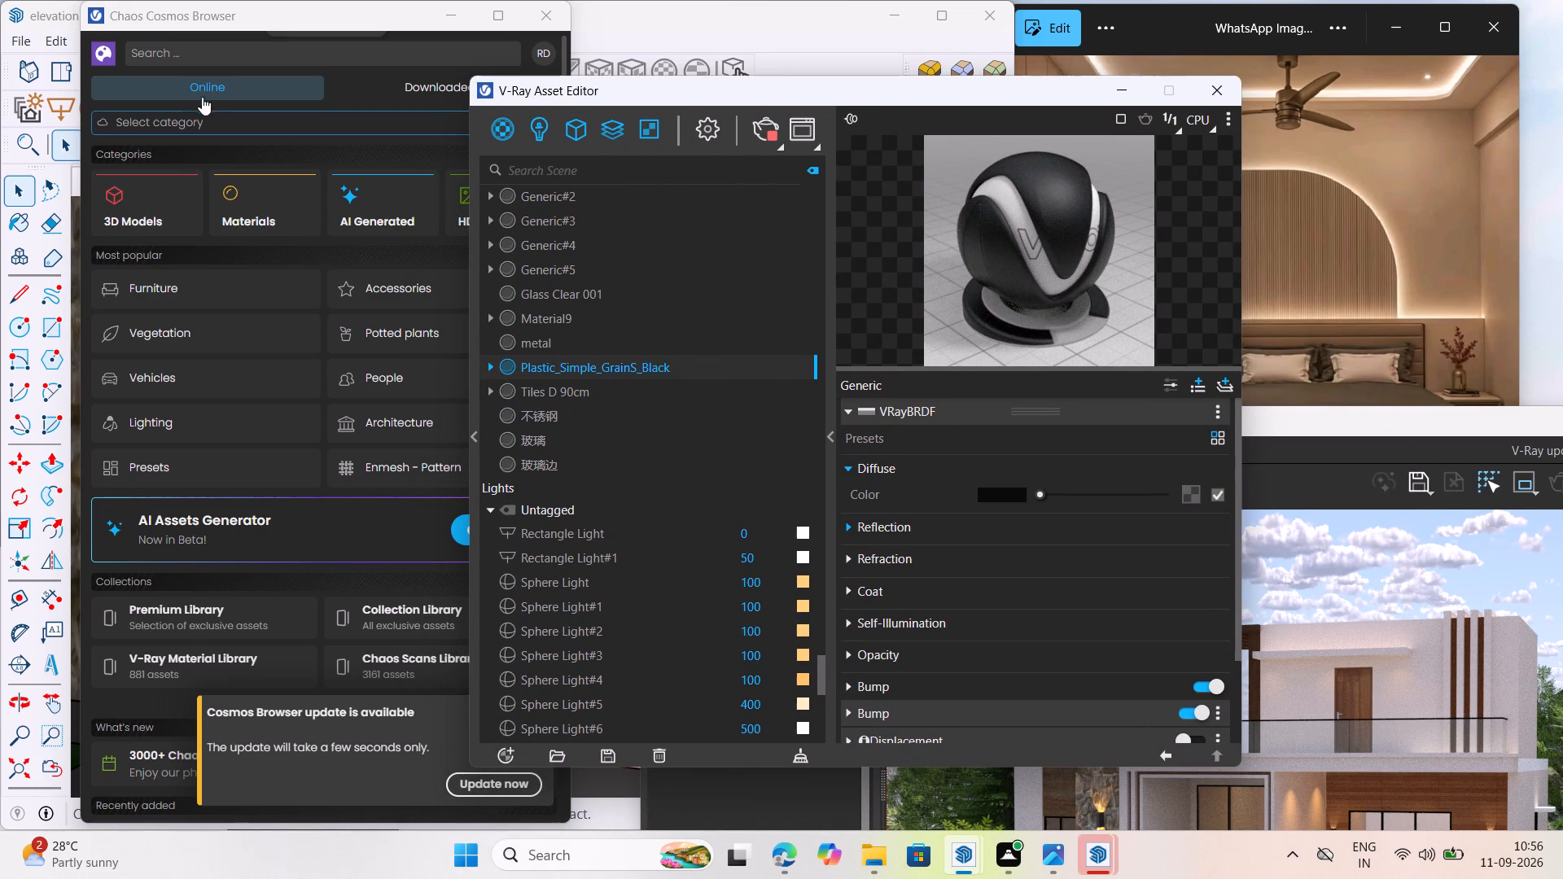
# Show the Stone category of the online Cosmos materials.
pyautogui.click(236, 85)
pyautogui.click(229, 112)
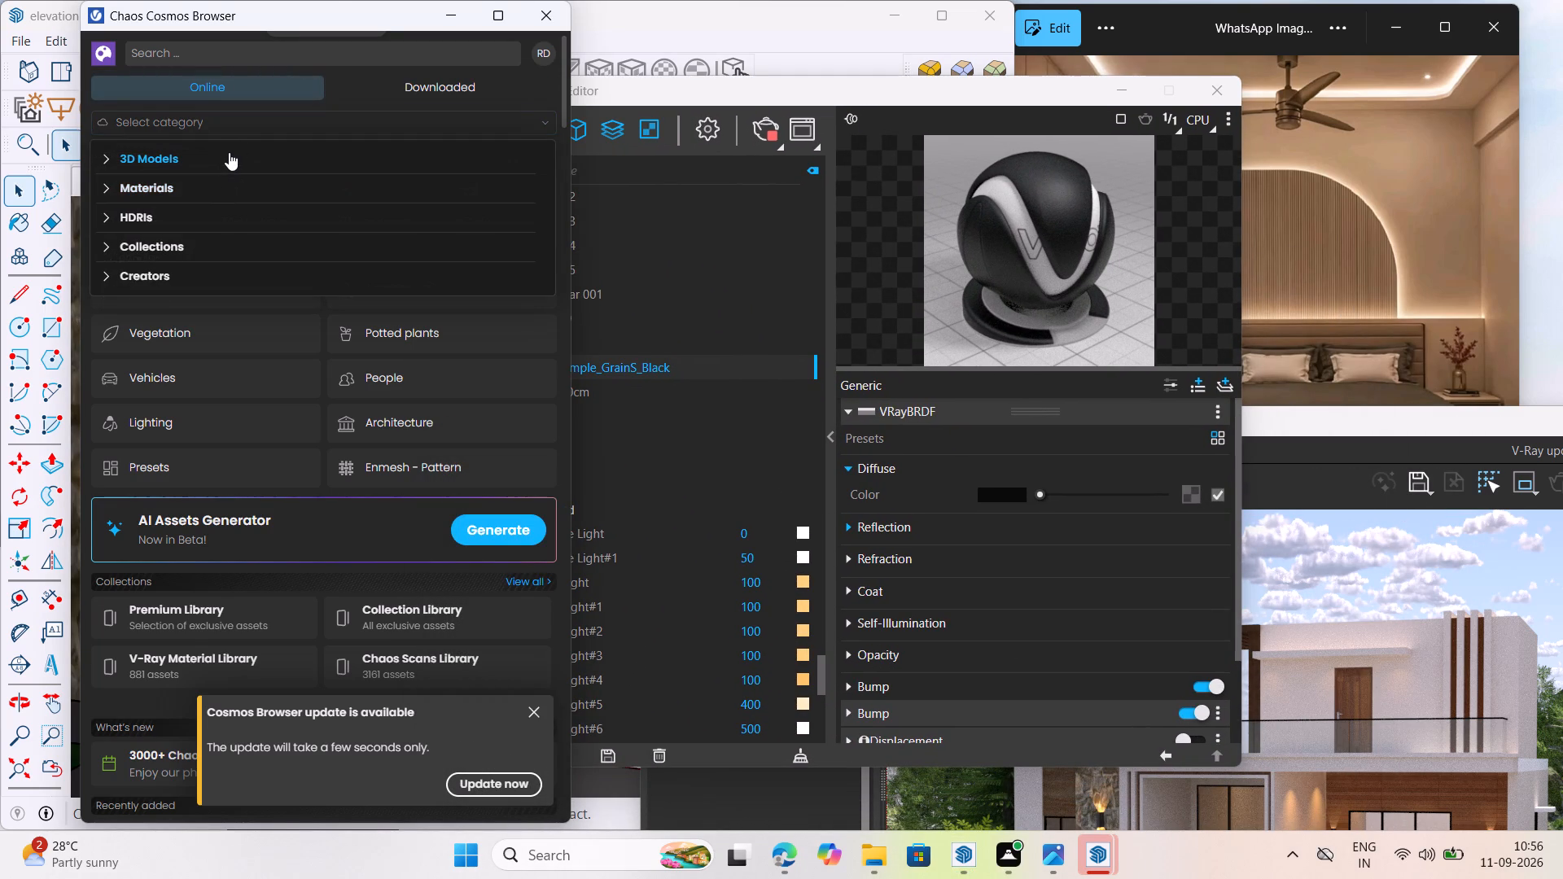
pyautogui.click(219, 181)
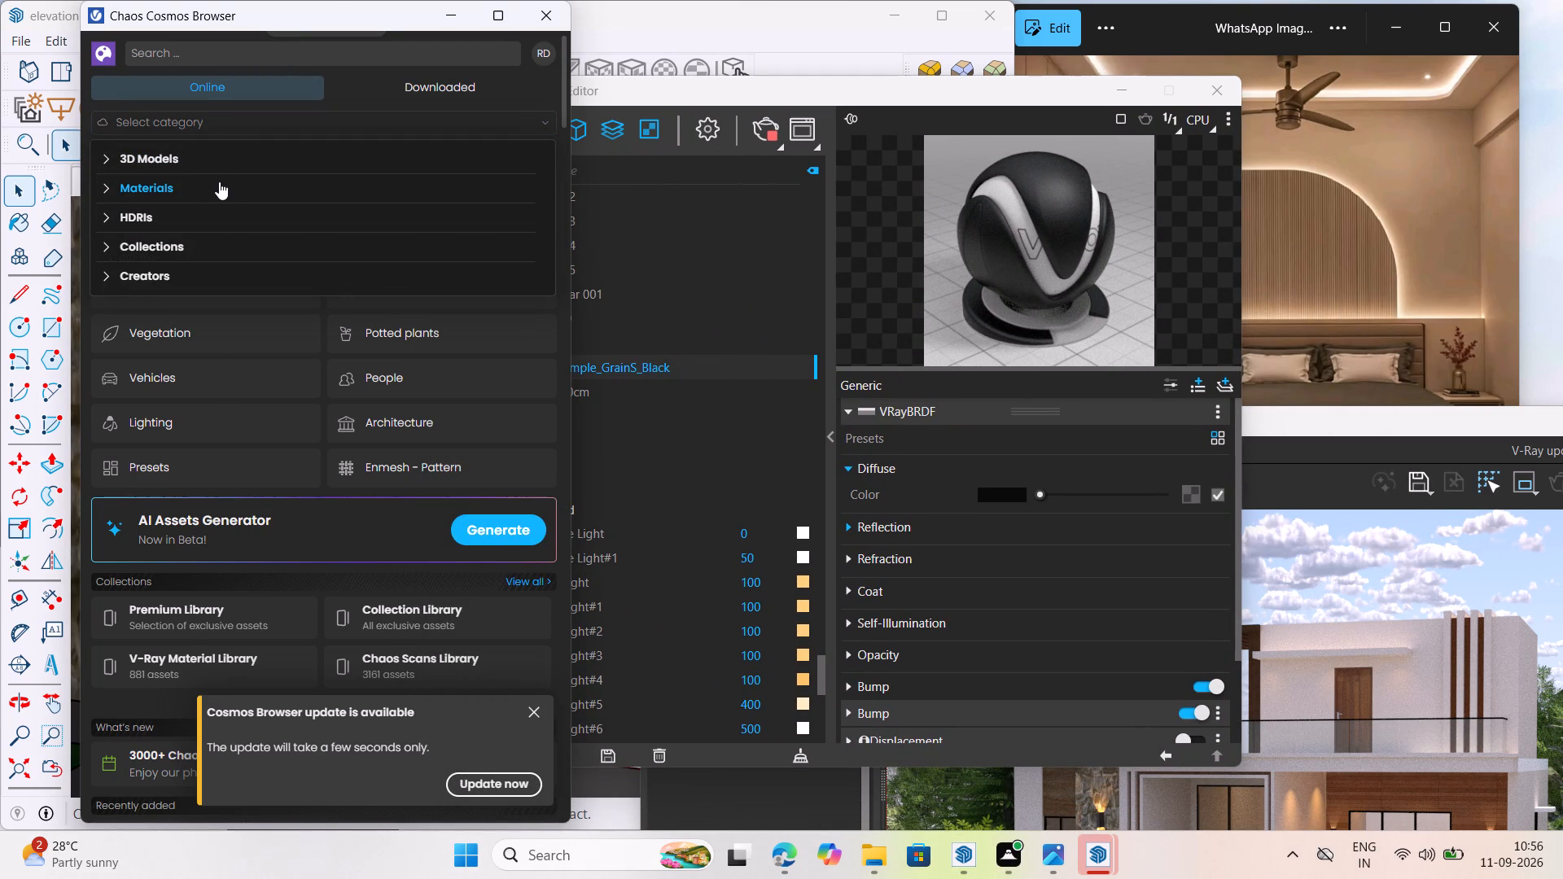
pyautogui.scroll(-6, 229, 737)
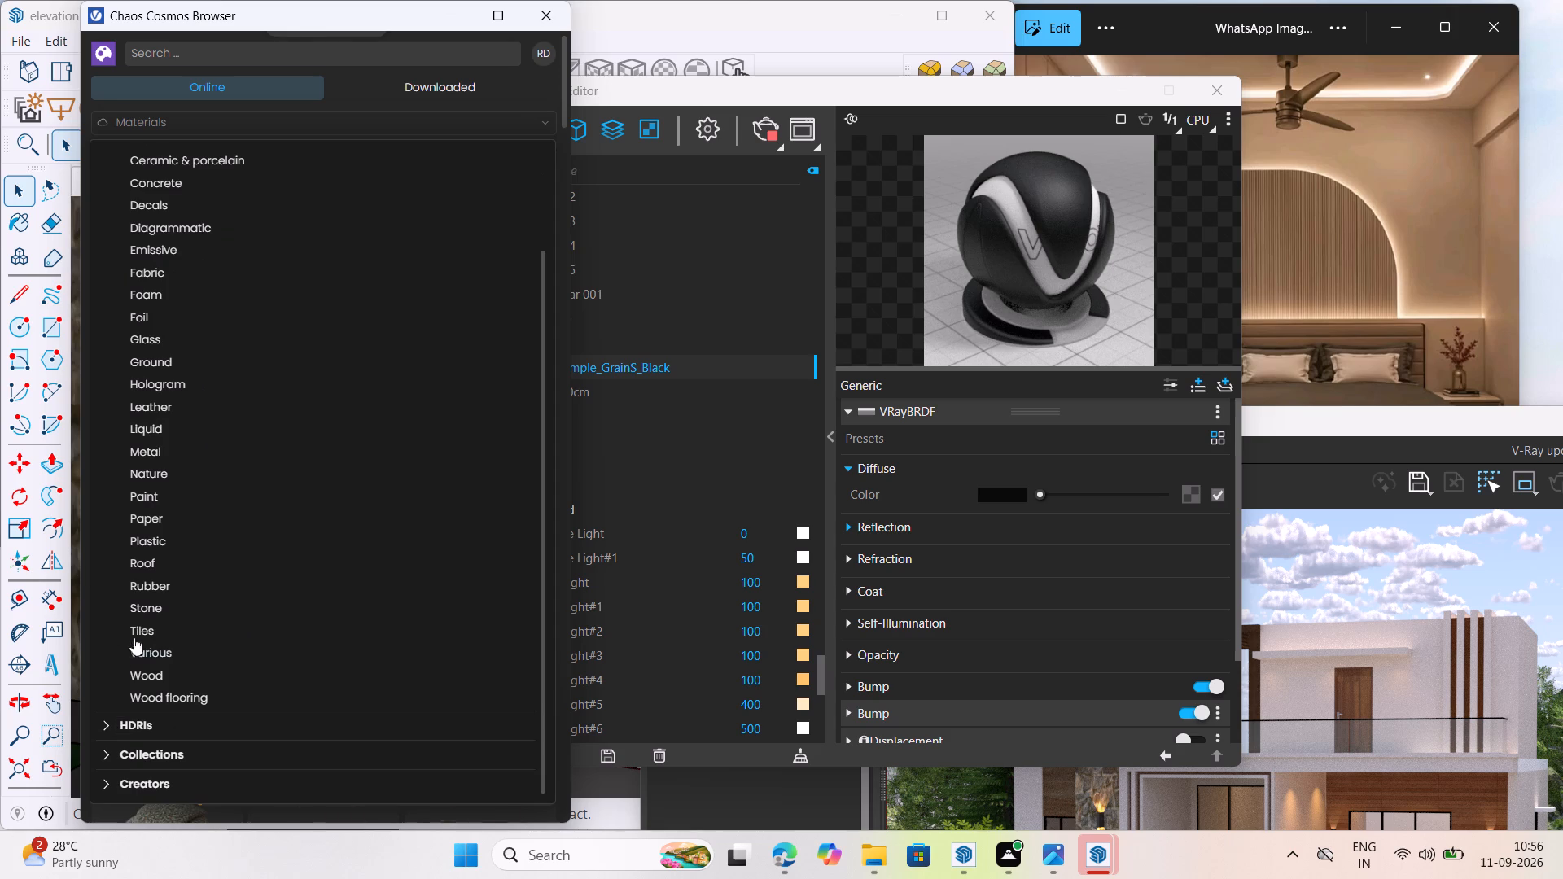
pyautogui.click(142, 601)
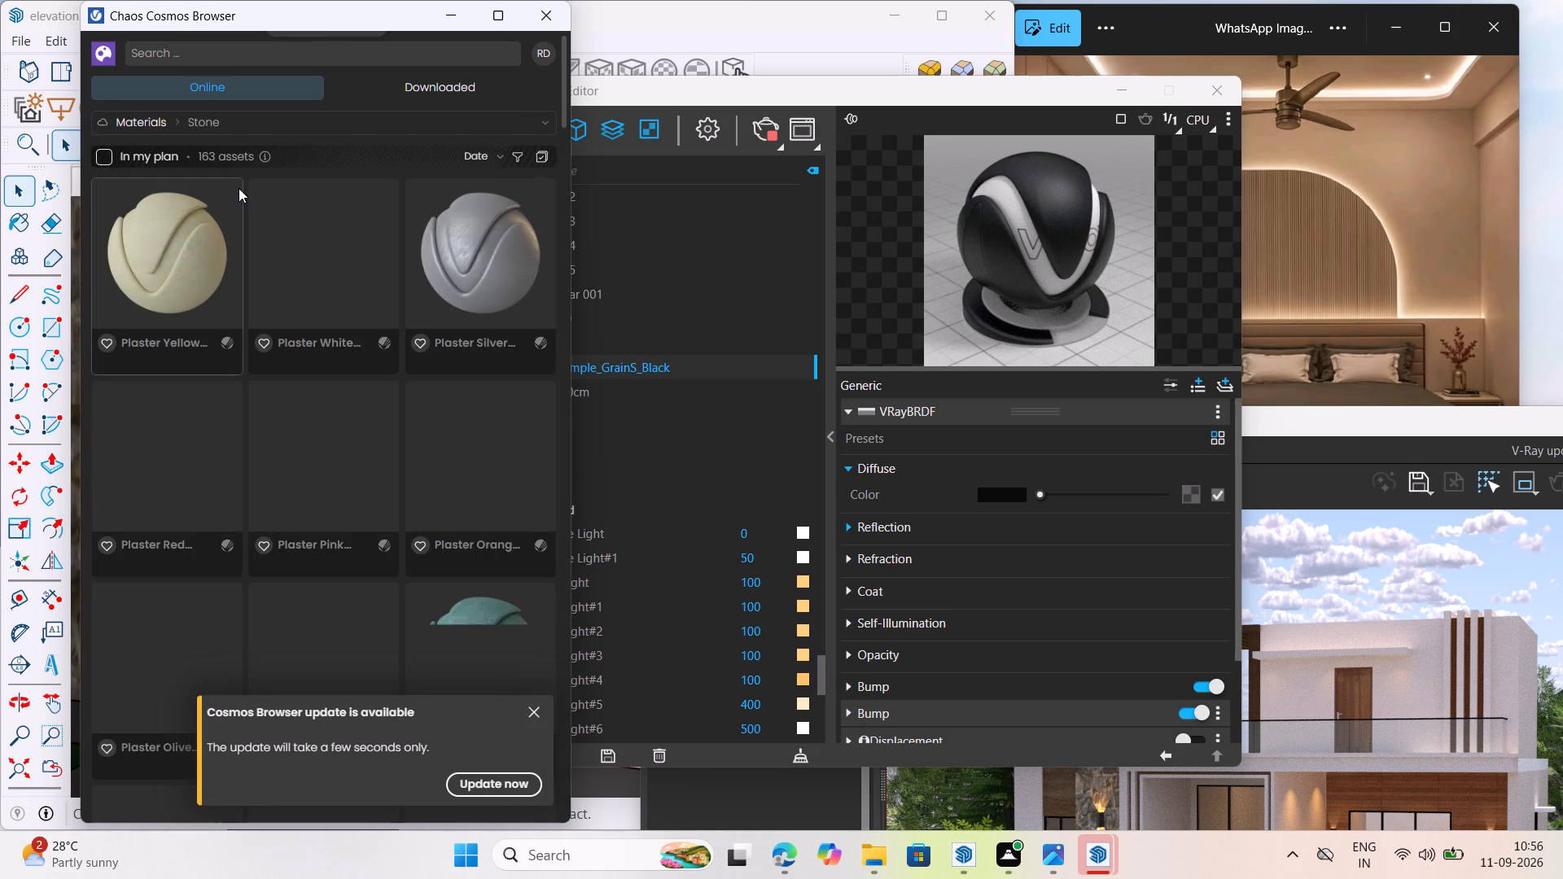
# Browse the stone materials, import Marble Black 100cm into the scene, and minimise the Cosmos browser.
pyautogui.scroll(-4, 259, 641)
pyautogui.scroll(-20, 304, 466)
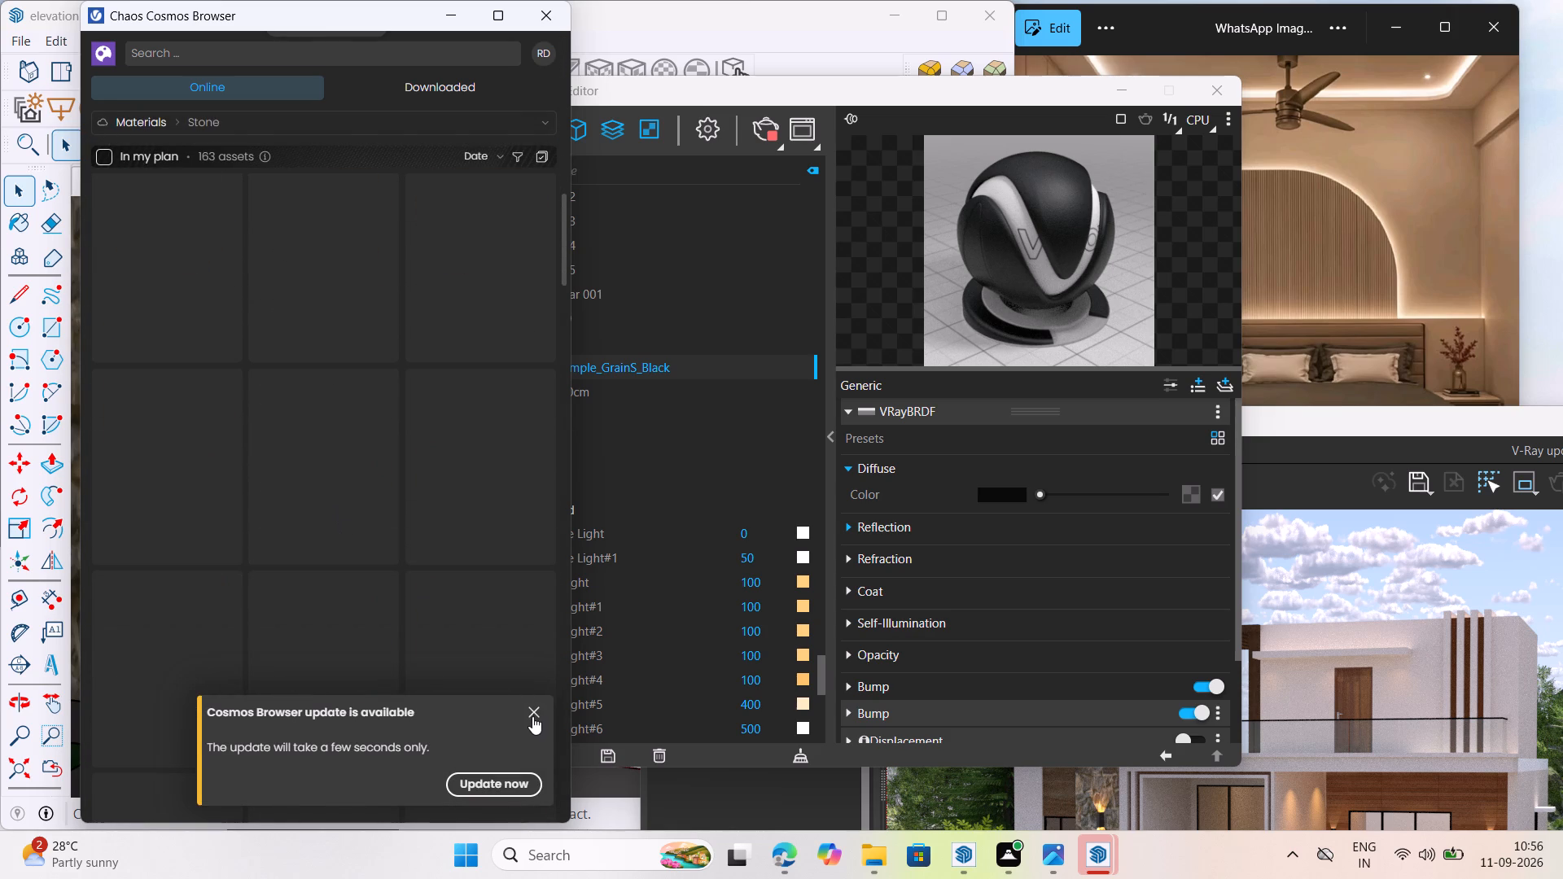
pyautogui.click(535, 716)
pyautogui.scroll(-13, 323, 512)
pyautogui.scroll(3, 225, 496)
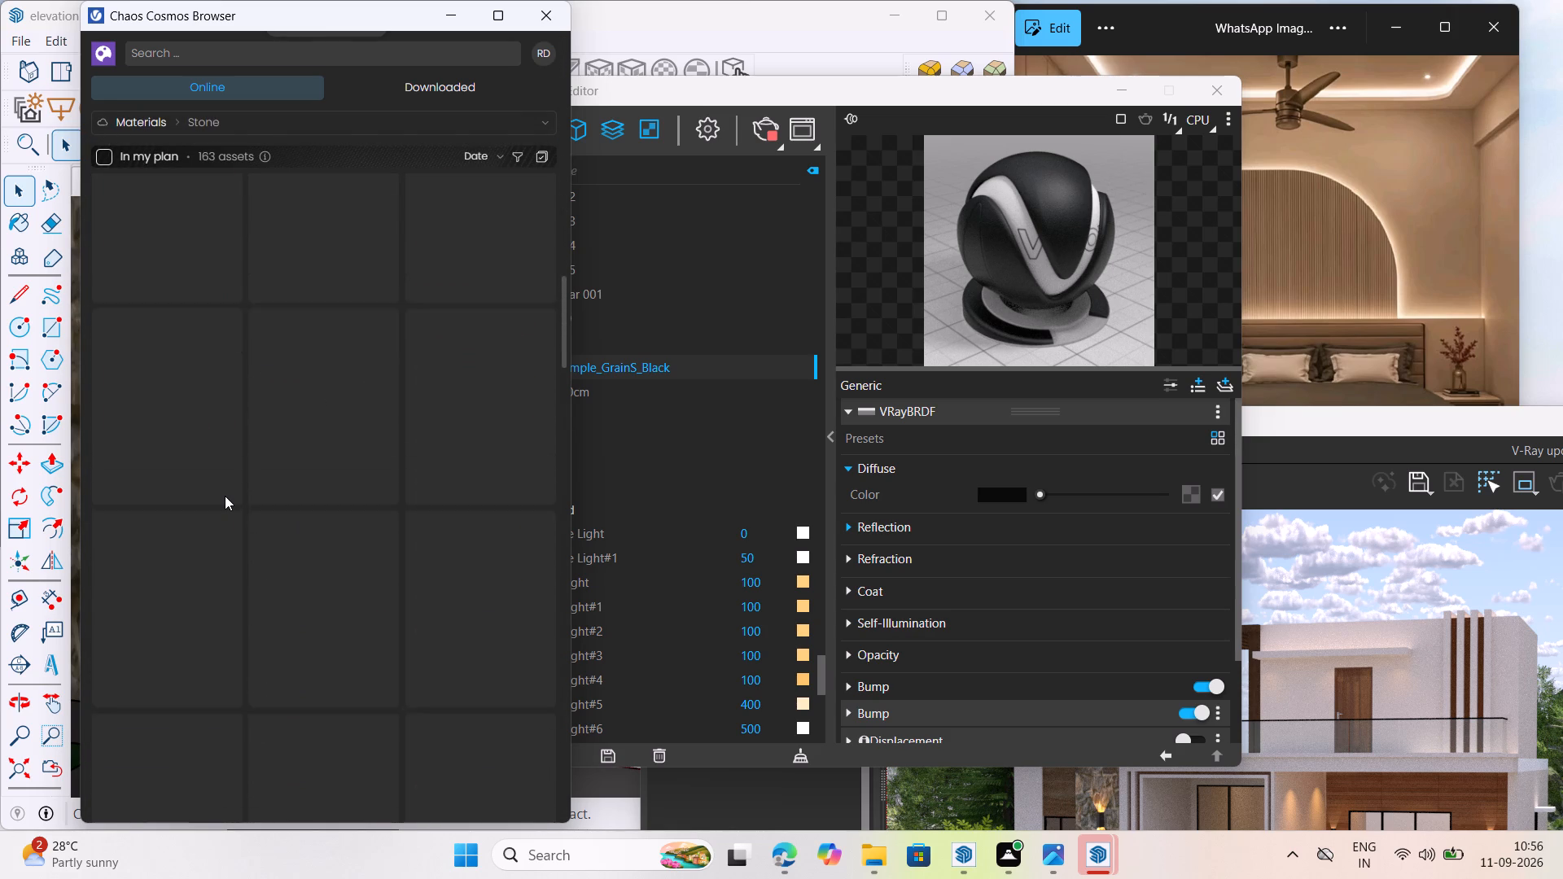
pyautogui.scroll(-4, 276, 649)
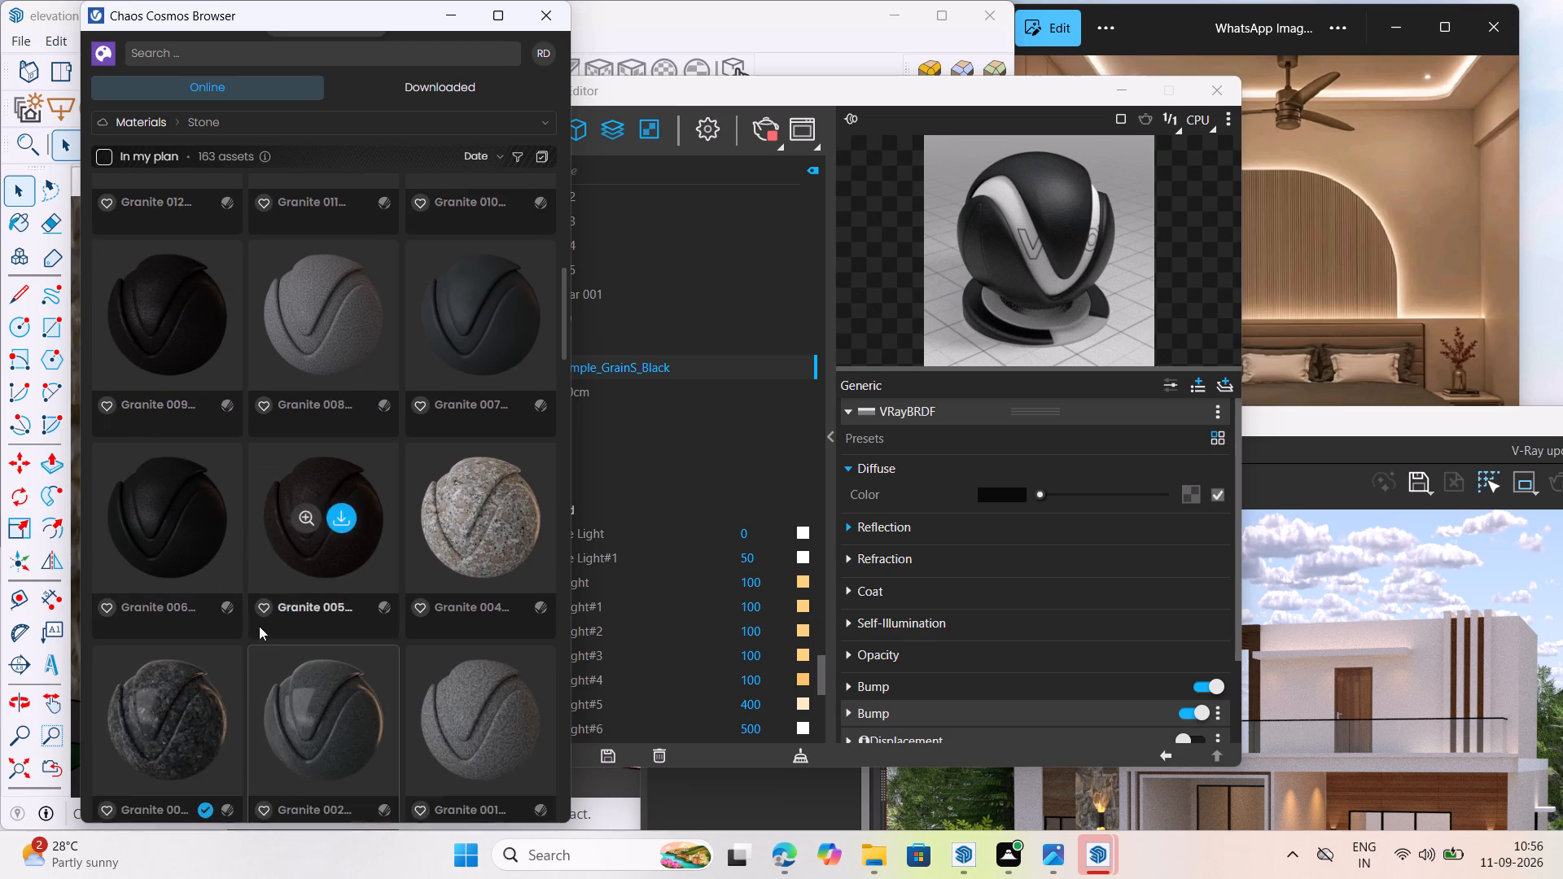
pyautogui.scroll(-3, 173, 597)
pyautogui.scroll(3, 440, 344)
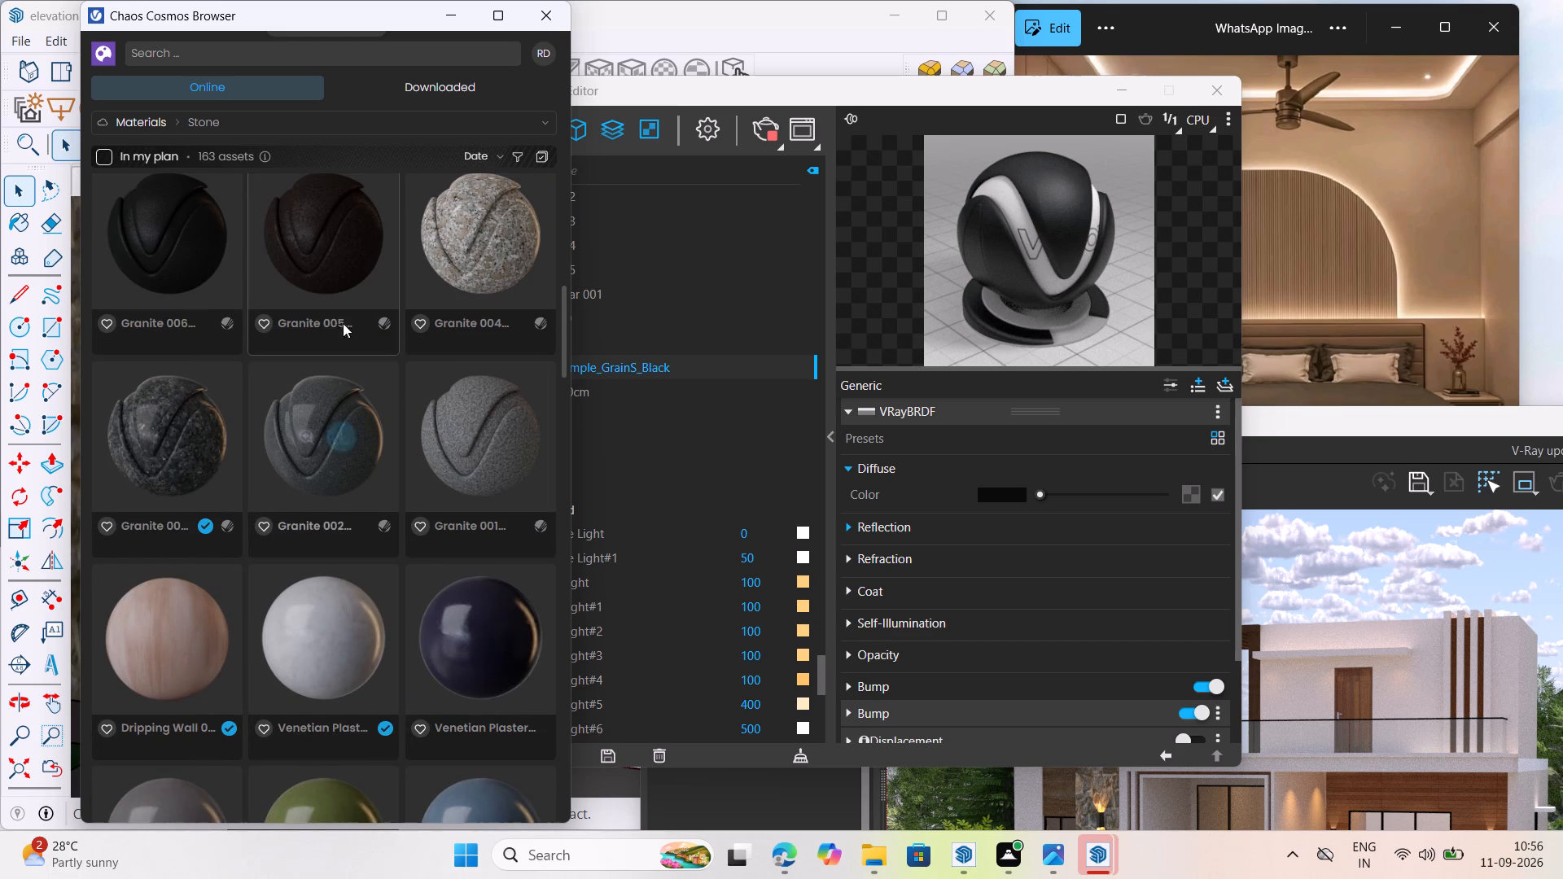
pyautogui.scroll(-15, 267, 501)
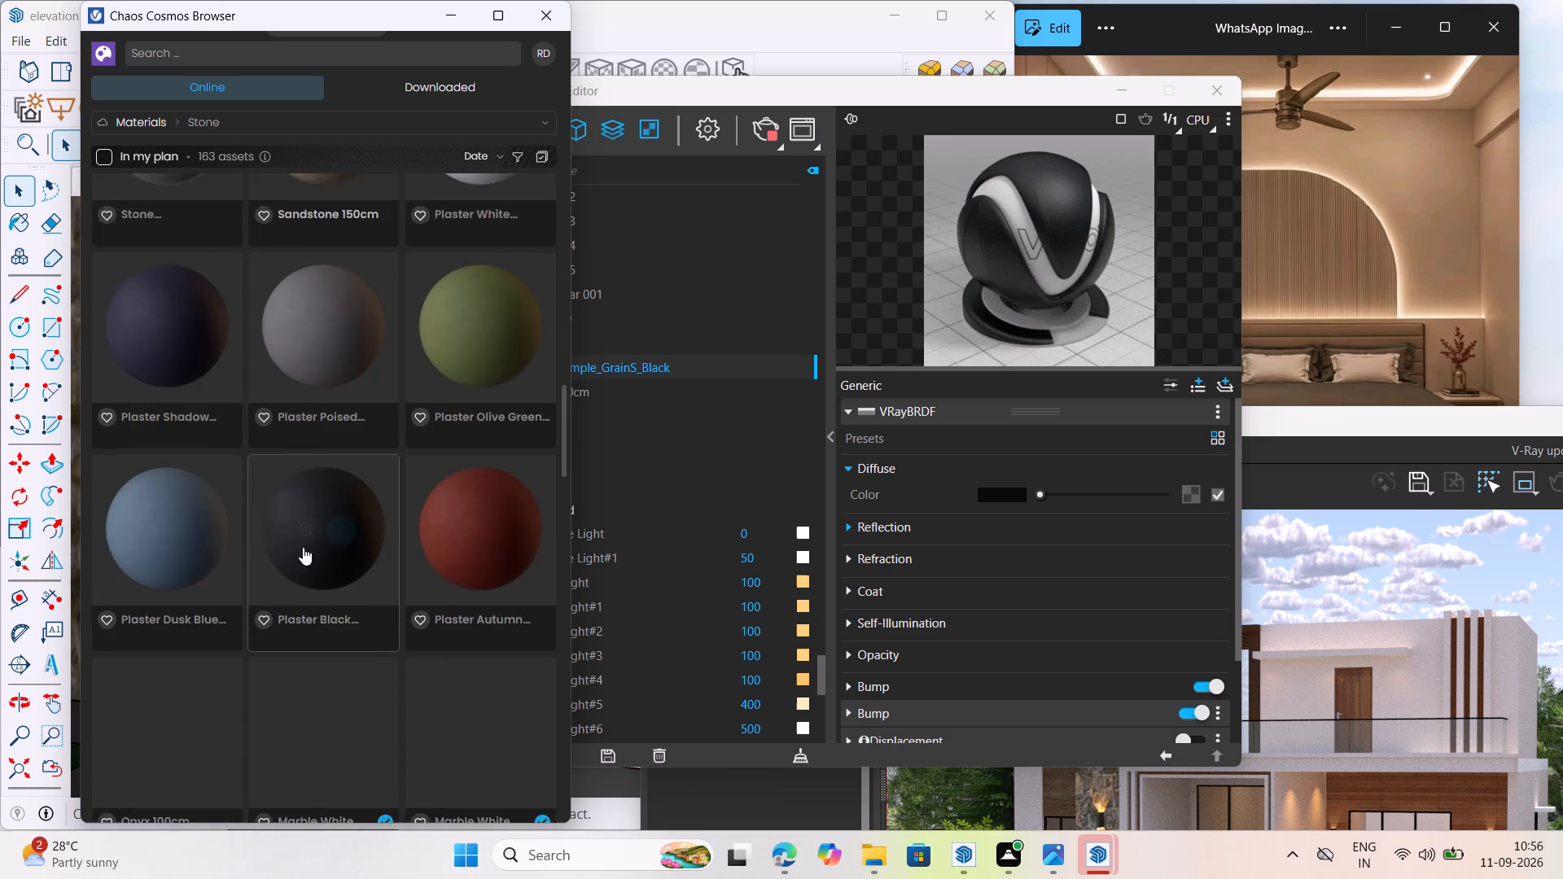
pyautogui.scroll(-4, 303, 547)
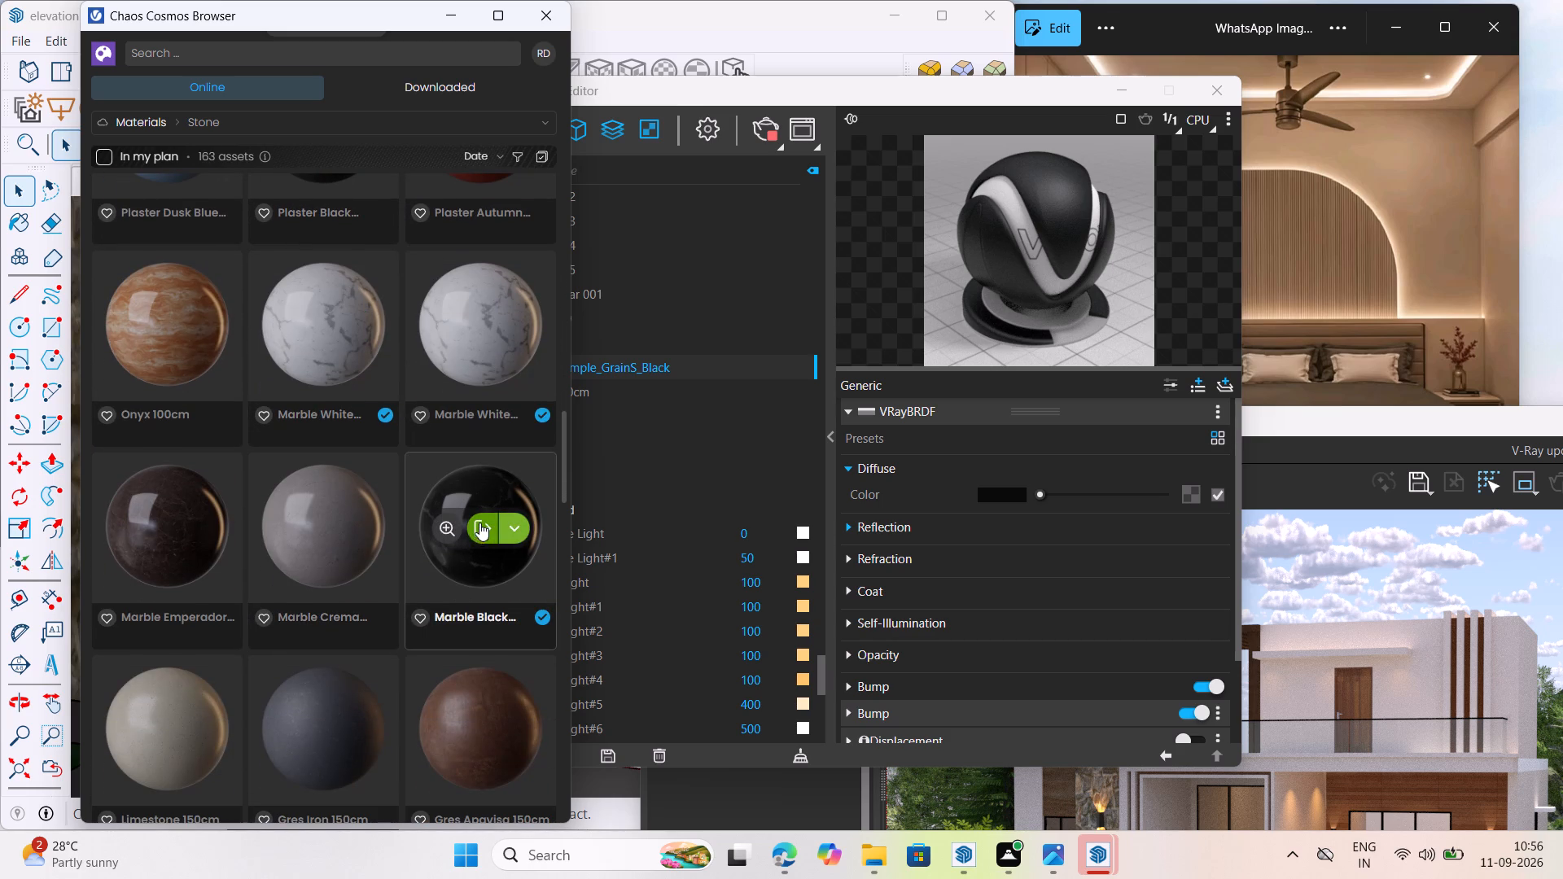
pyautogui.click(479, 523)
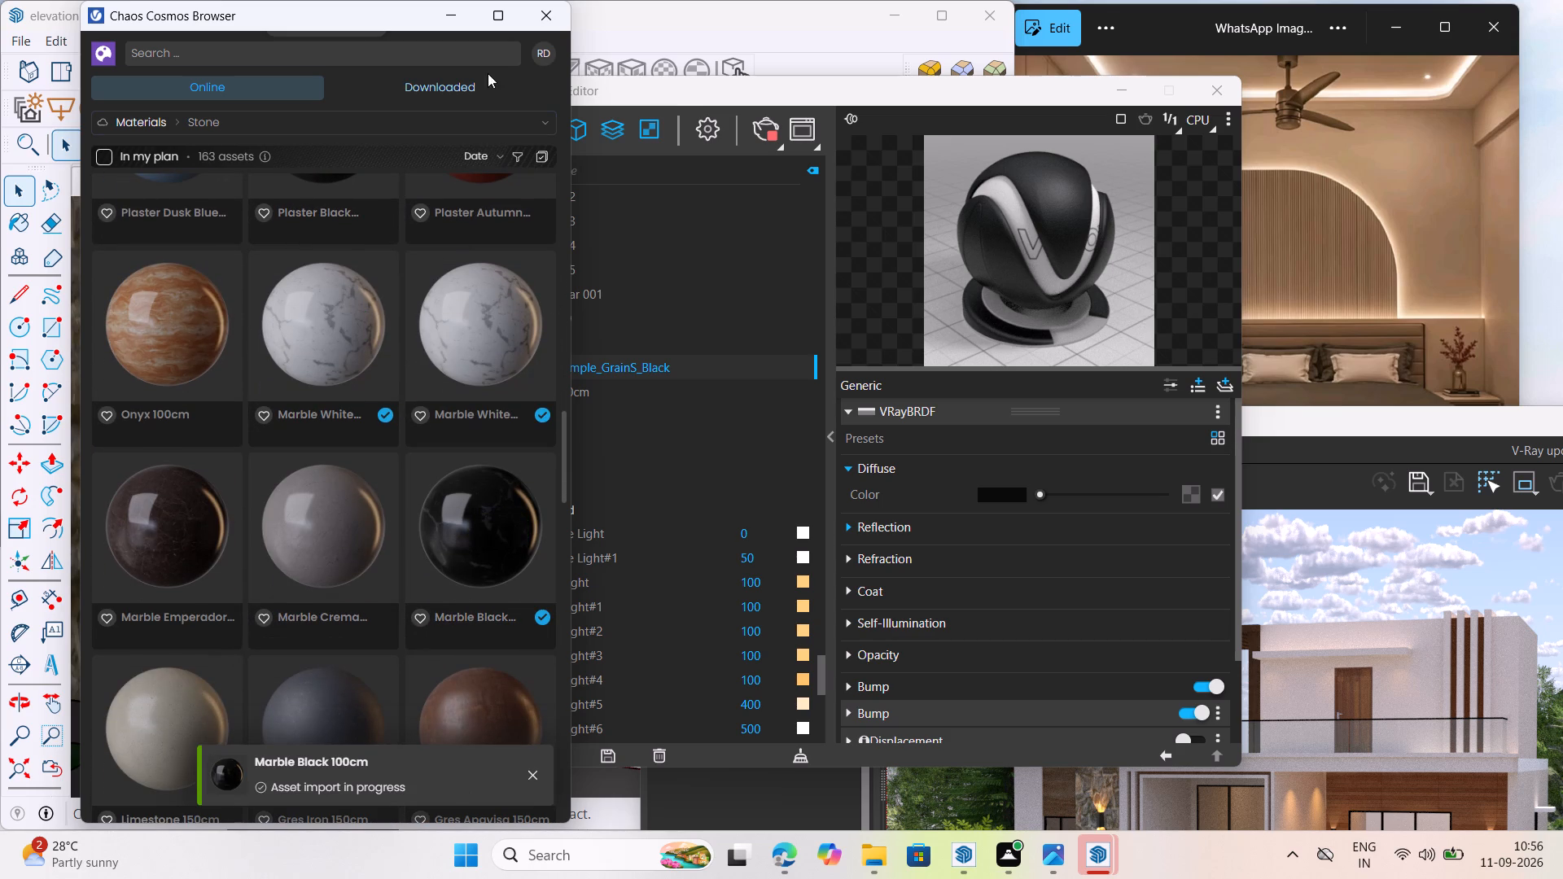
pyautogui.click(451, 20)
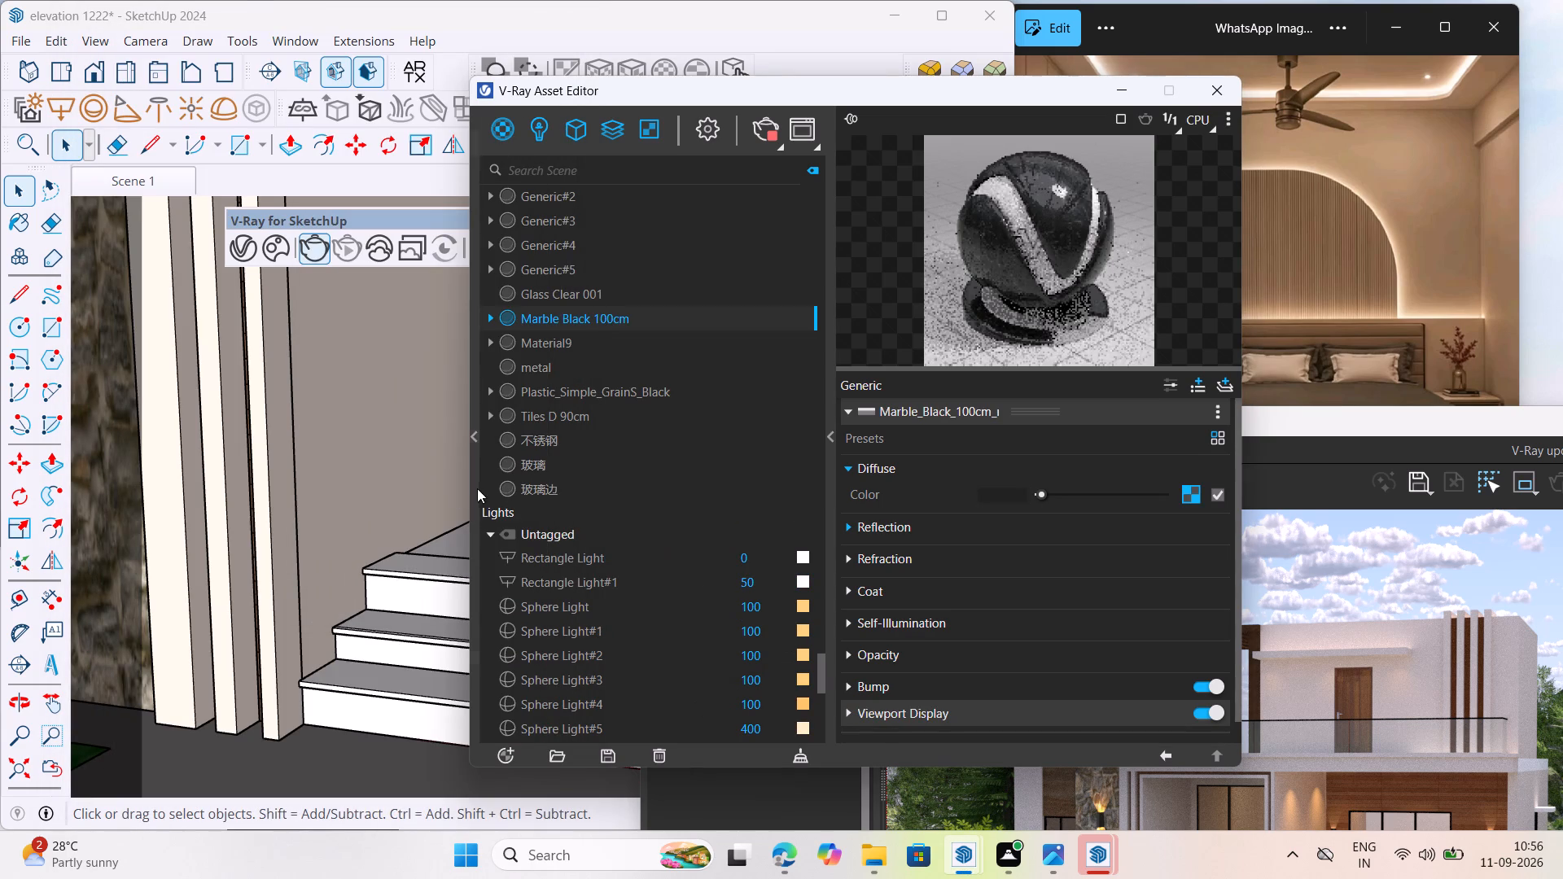
# Examine the entrance steps and top landing of the elevation model up close.
pyautogui.scroll(4, 413, 573)
pyautogui.scroll(-7, 301, 593)
pyautogui.scroll(-6, 142, 680)
pyautogui.moveTo(311, 594); pyautogui.dragTo(309, 600, button='middle')
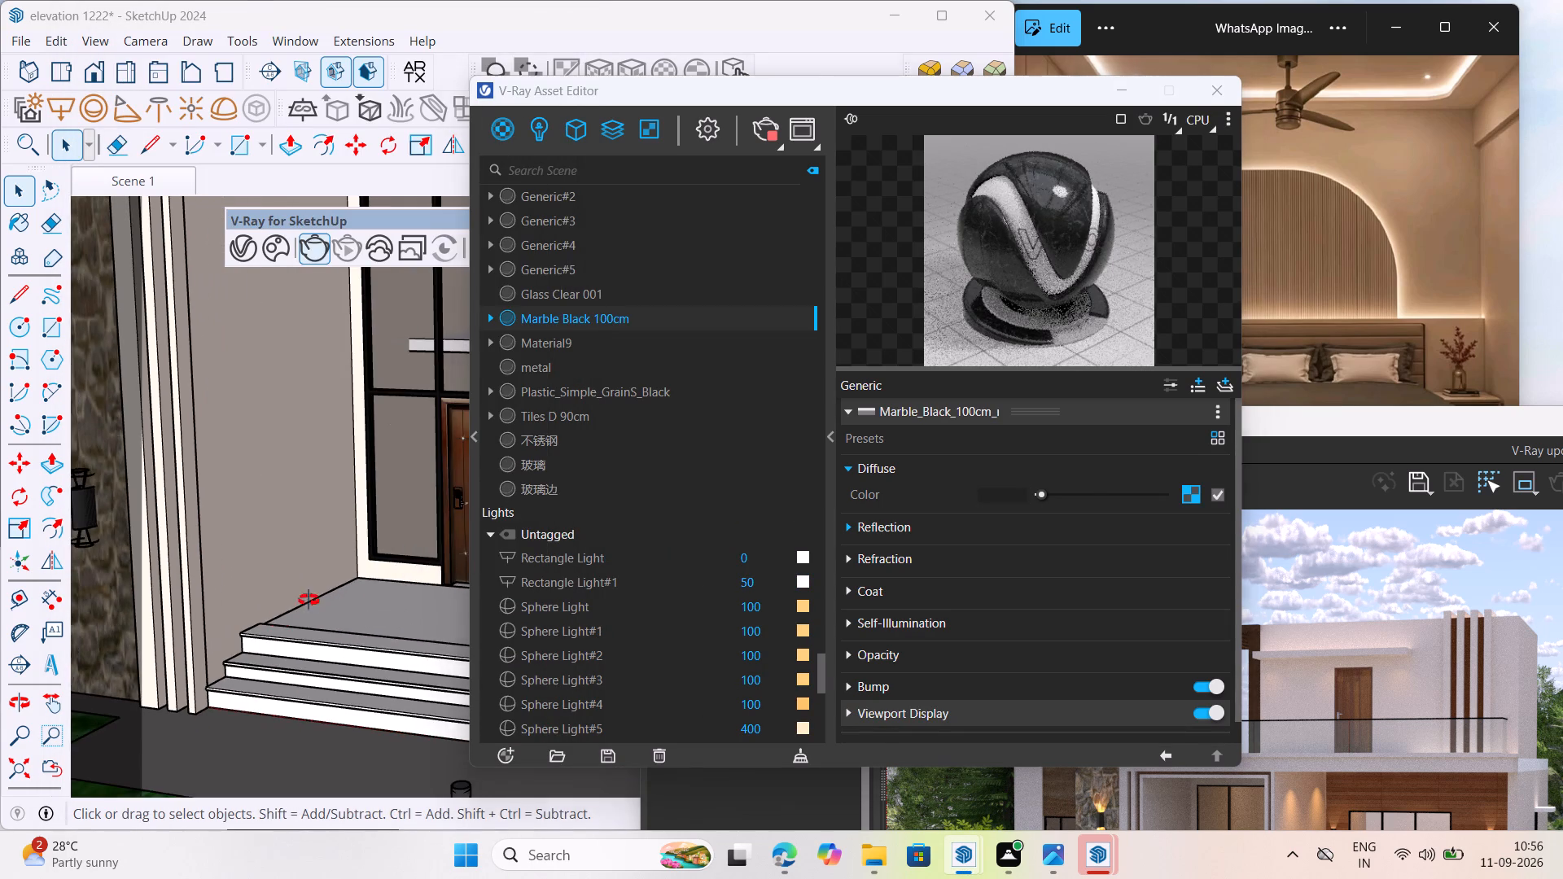
pyautogui.moveTo(309, 600); pyautogui.dragTo(138, 678, button='middle')
pyautogui.scroll(13, 238, 588)
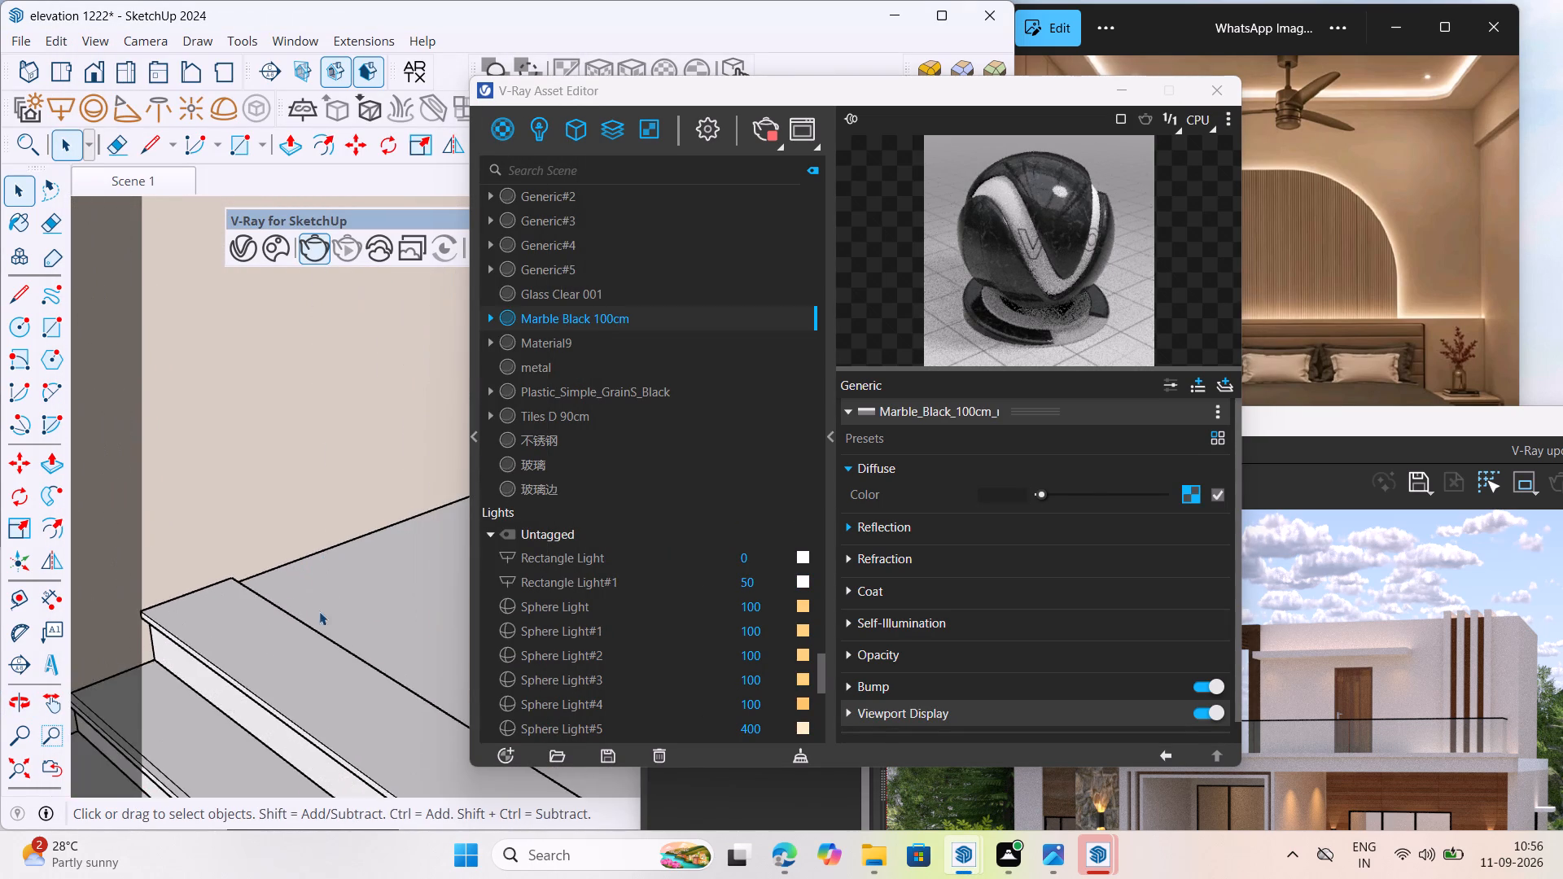
pyautogui.moveTo(317, 611); pyautogui.dragTo(227, 628, button='middle')
pyautogui.scroll(-20, 429, 488)
pyautogui.scroll(-3, 429, 488)
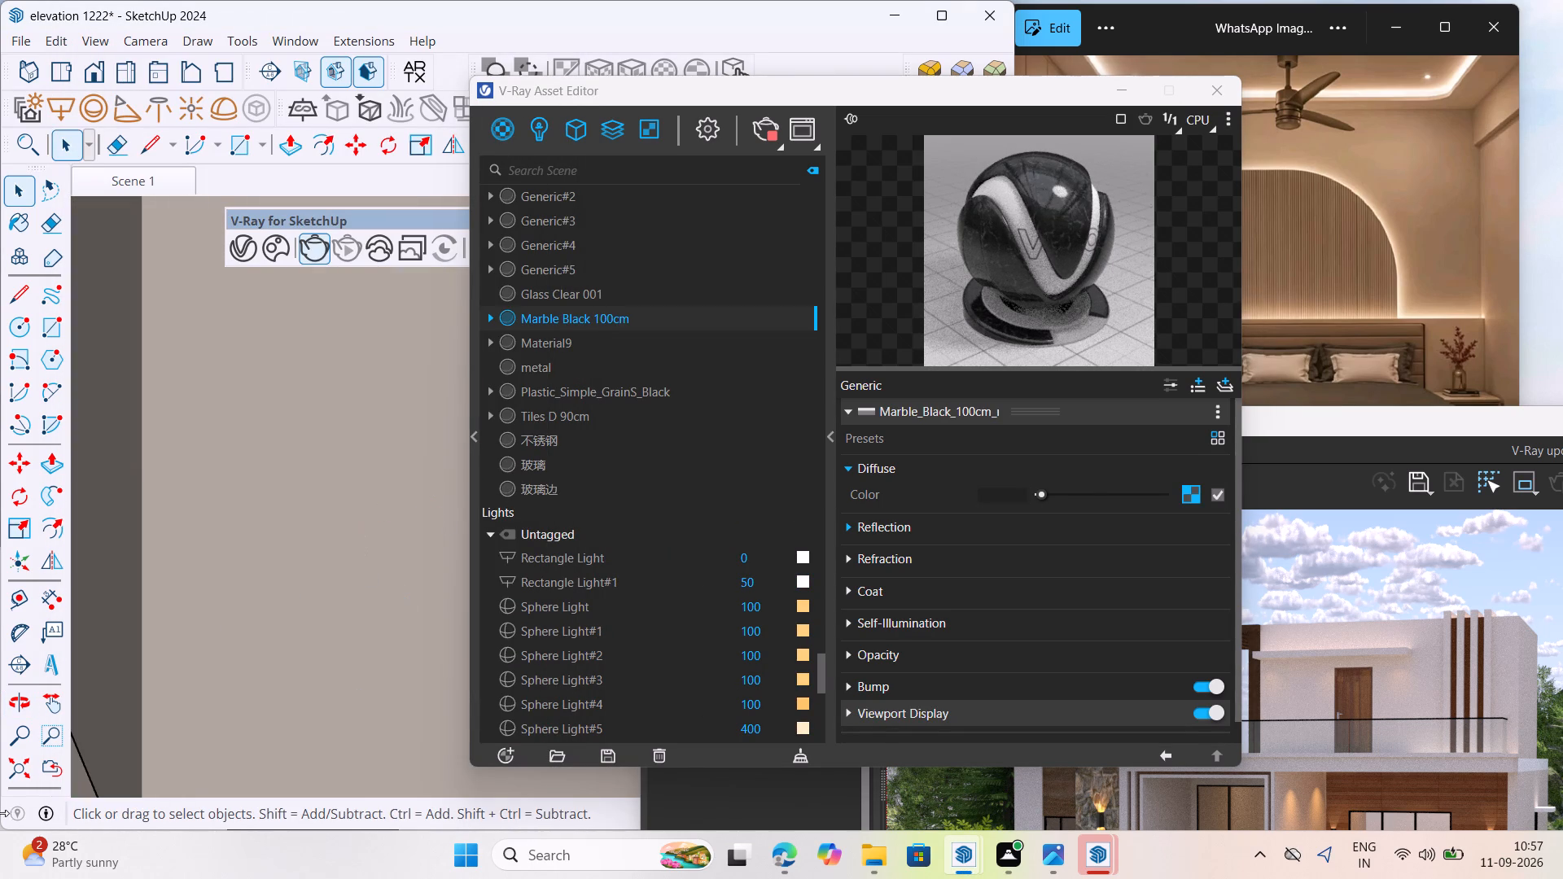
# Reframe the whole elevation model and examine the narrow edge of the top entrance step from close range.
pyautogui.click(7, 772)
pyautogui.moveTo(431, 566); pyautogui.dragTo(532, 536, button='middle')
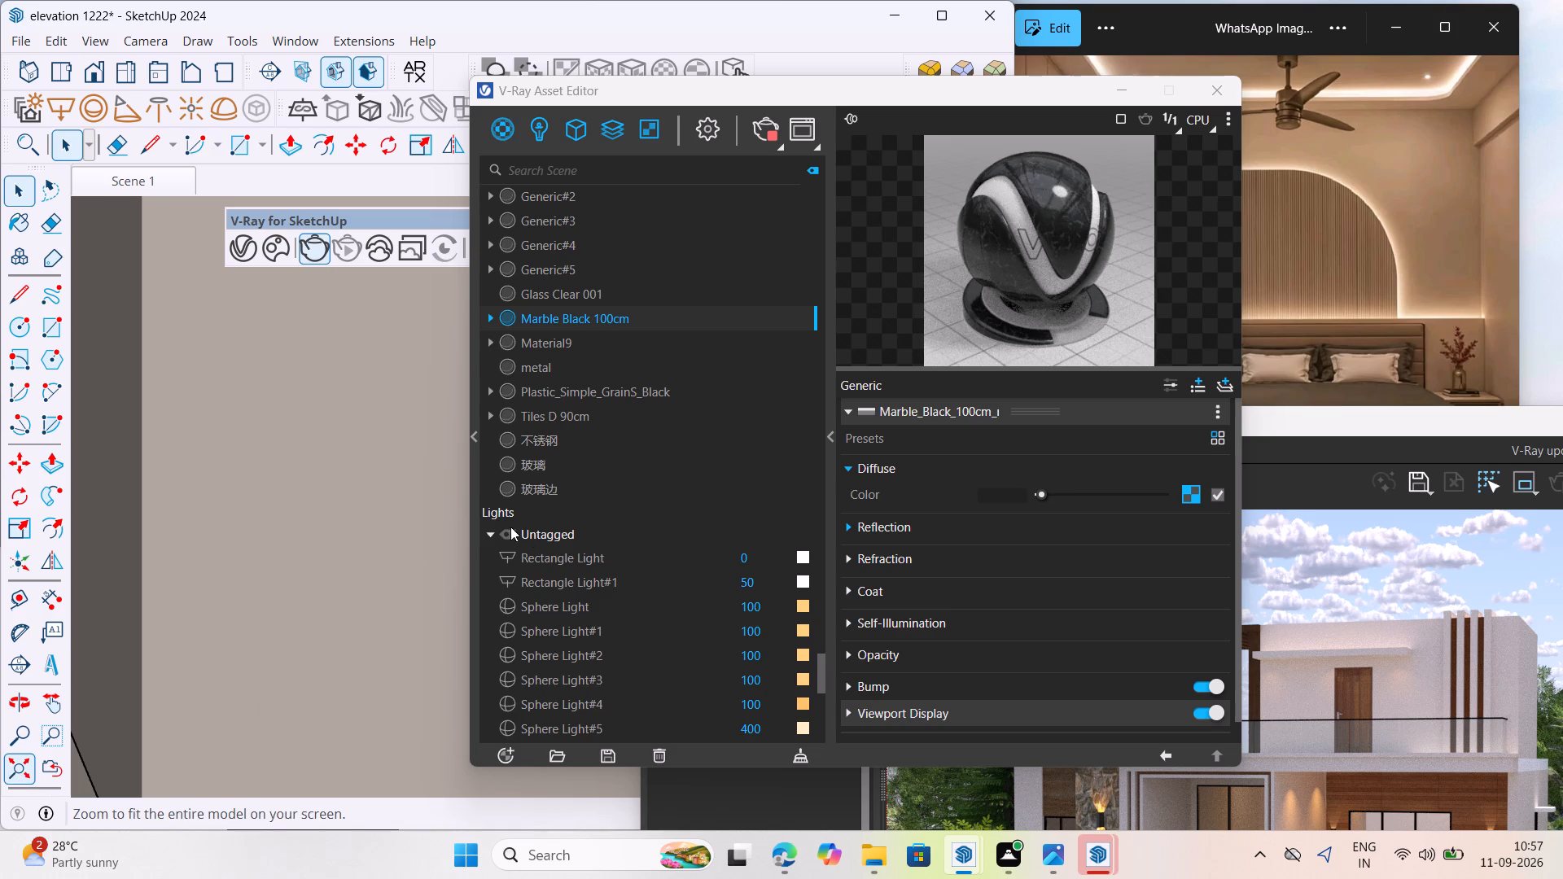
pyautogui.scroll(-7, 355, 491)
pyautogui.scroll(-6, 230, 606)
pyautogui.moveTo(271, 461); pyautogui.dragTo(412, 457, button='middle')
pyautogui.scroll(3, 214, 488)
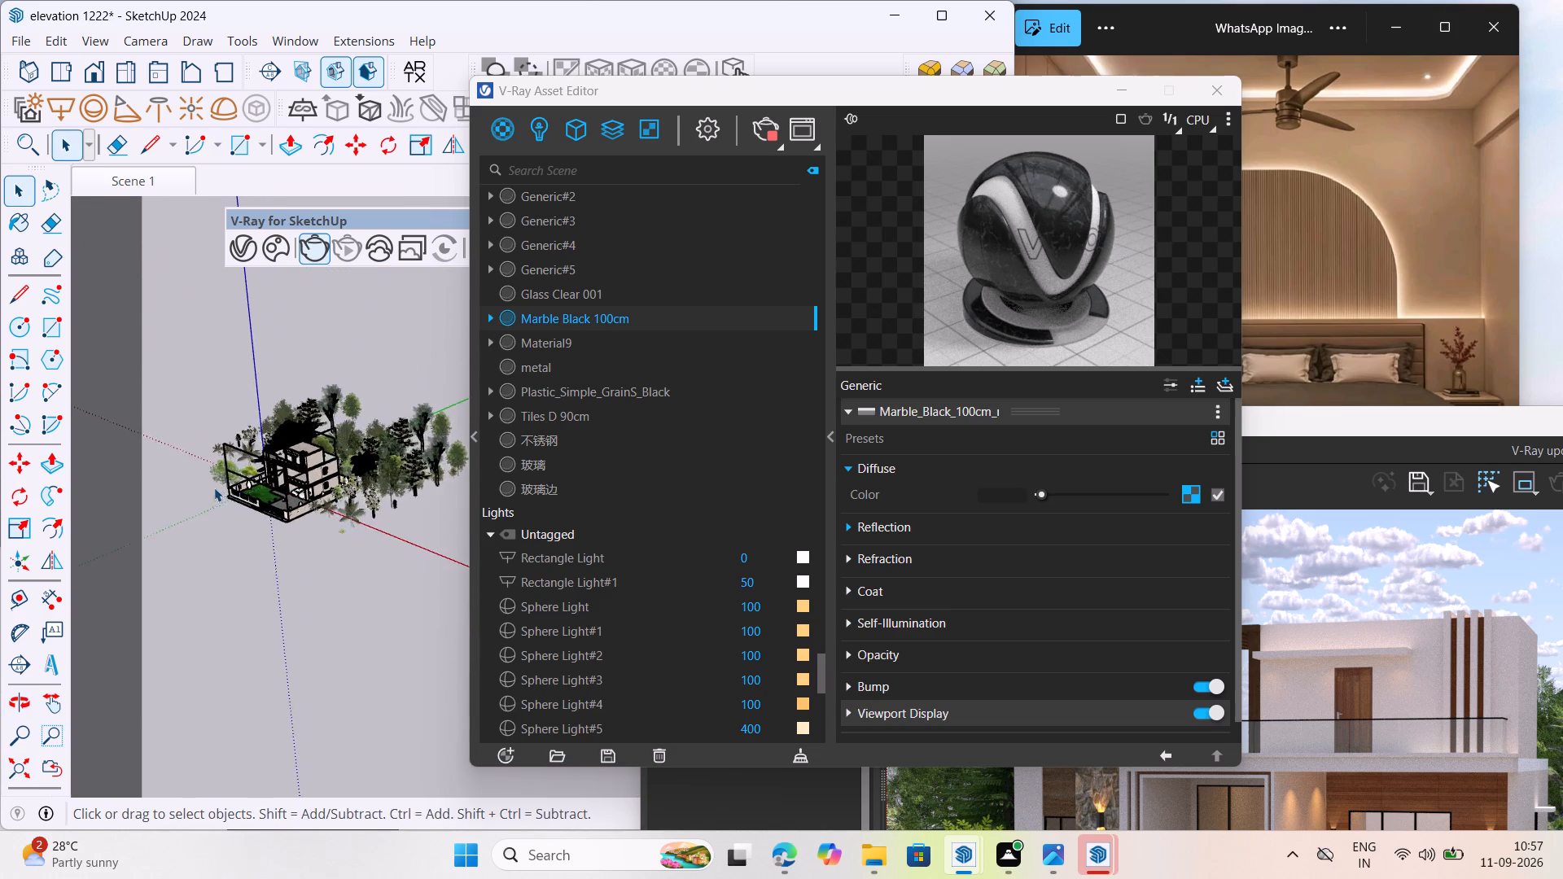
pyautogui.scroll(17, 214, 488)
pyautogui.scroll(13, 308, 488)
pyautogui.moveTo(242, 557); pyautogui.dragTo(212, 579, button='middle')
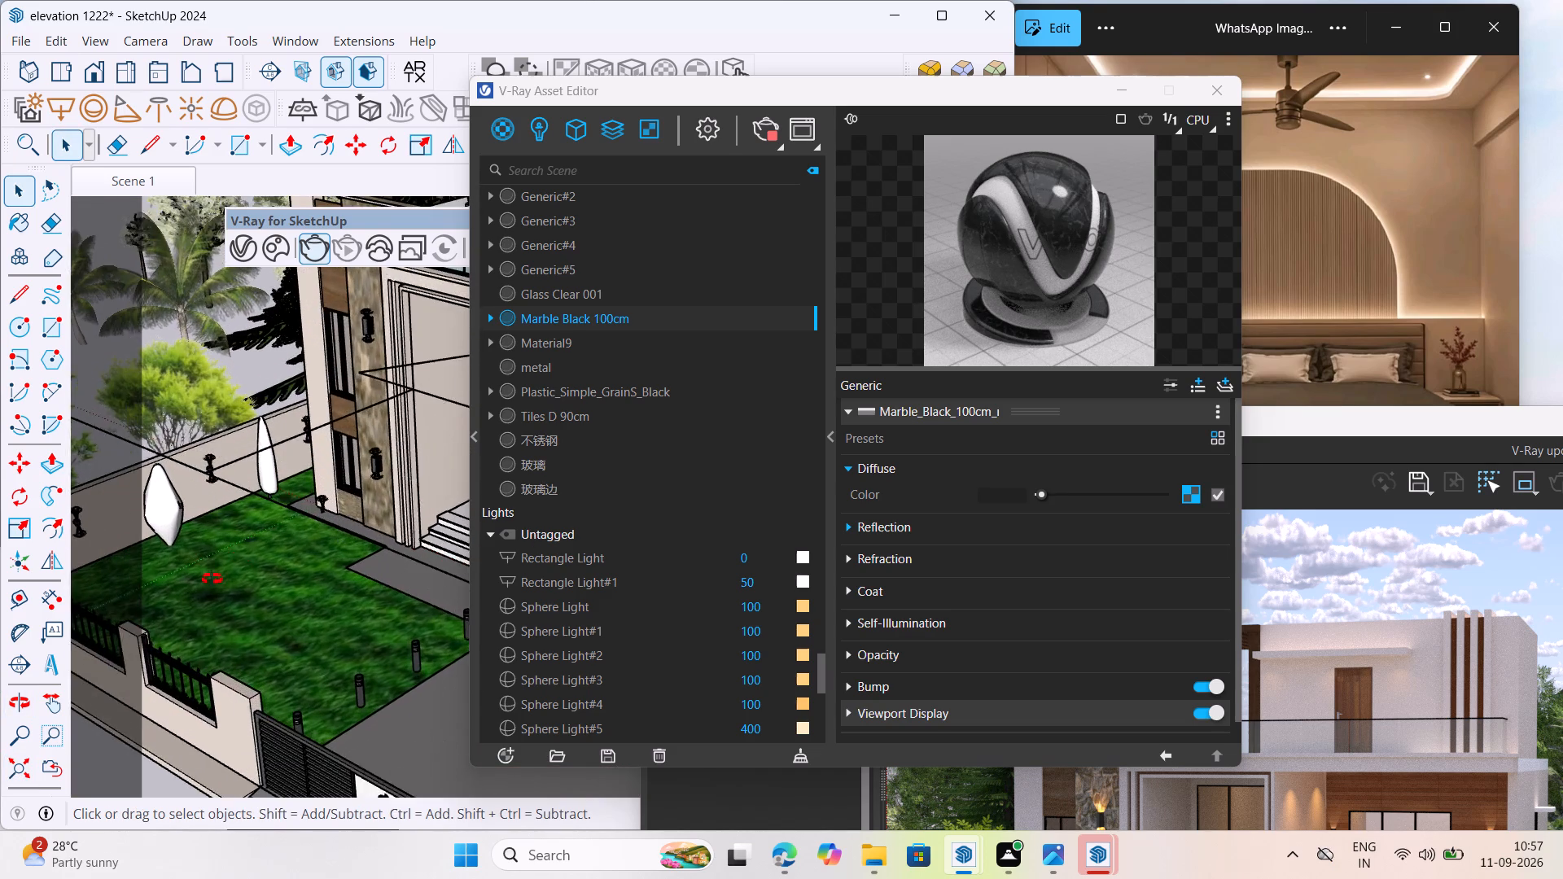
pyautogui.moveTo(212, 579); pyautogui.dragTo(155, 612, button='middle')
pyautogui.scroll(3, 331, 527)
pyautogui.scroll(-8, 291, 514)
pyautogui.moveTo(321, 567); pyautogui.dragTo(383, 558, button='middle')
pyautogui.scroll(11, 385, 531)
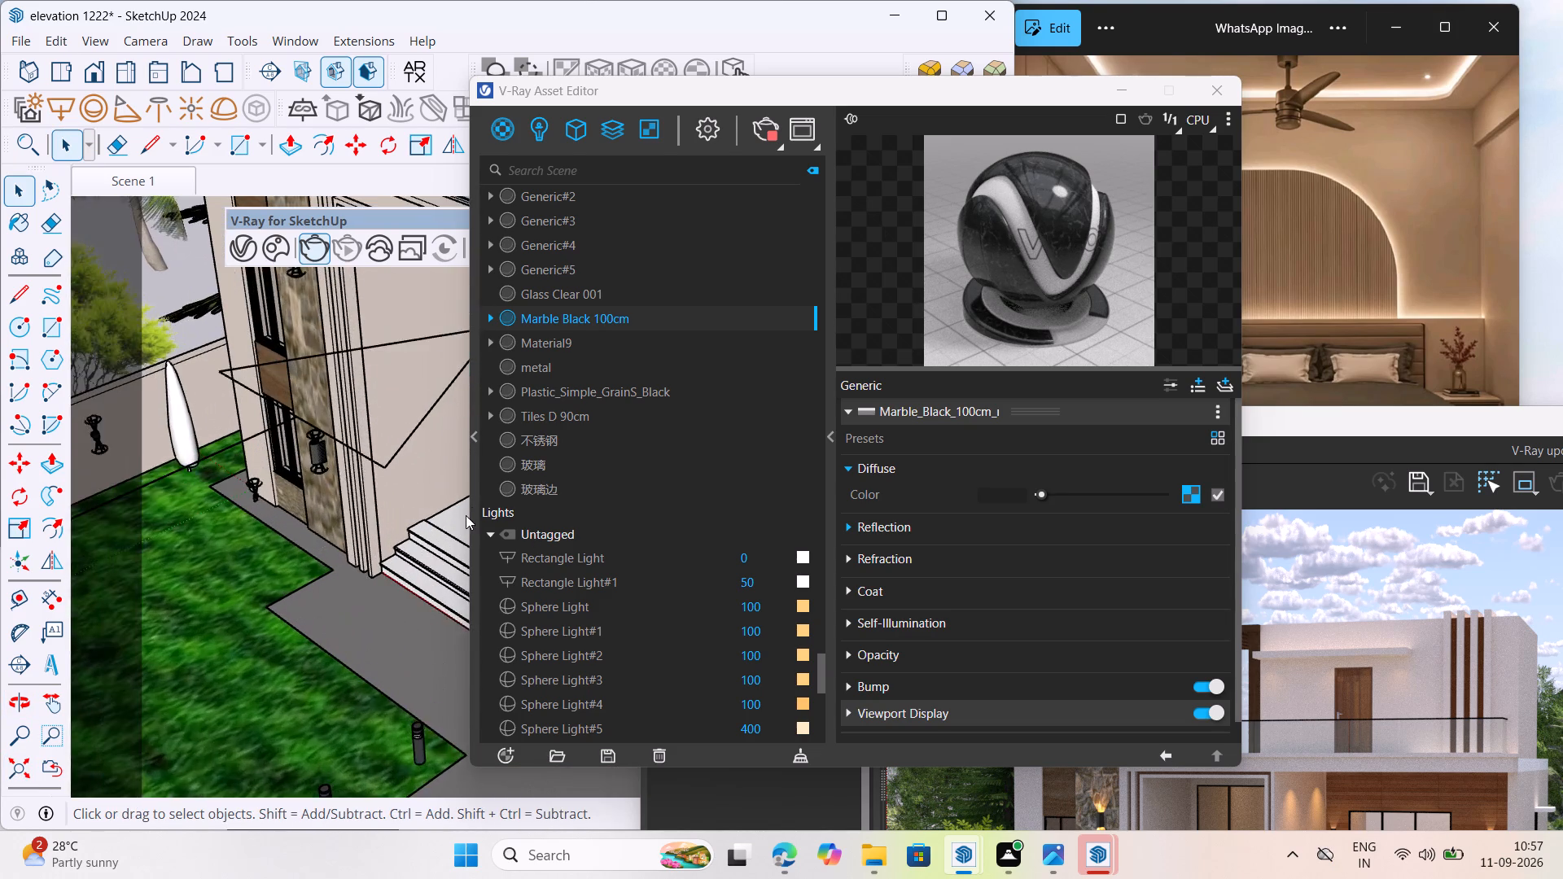
pyautogui.scroll(4, 466, 515)
pyautogui.scroll(-5, 99, 593)
pyautogui.scroll(20, 265, 549)
pyautogui.scroll(4, 265, 549)
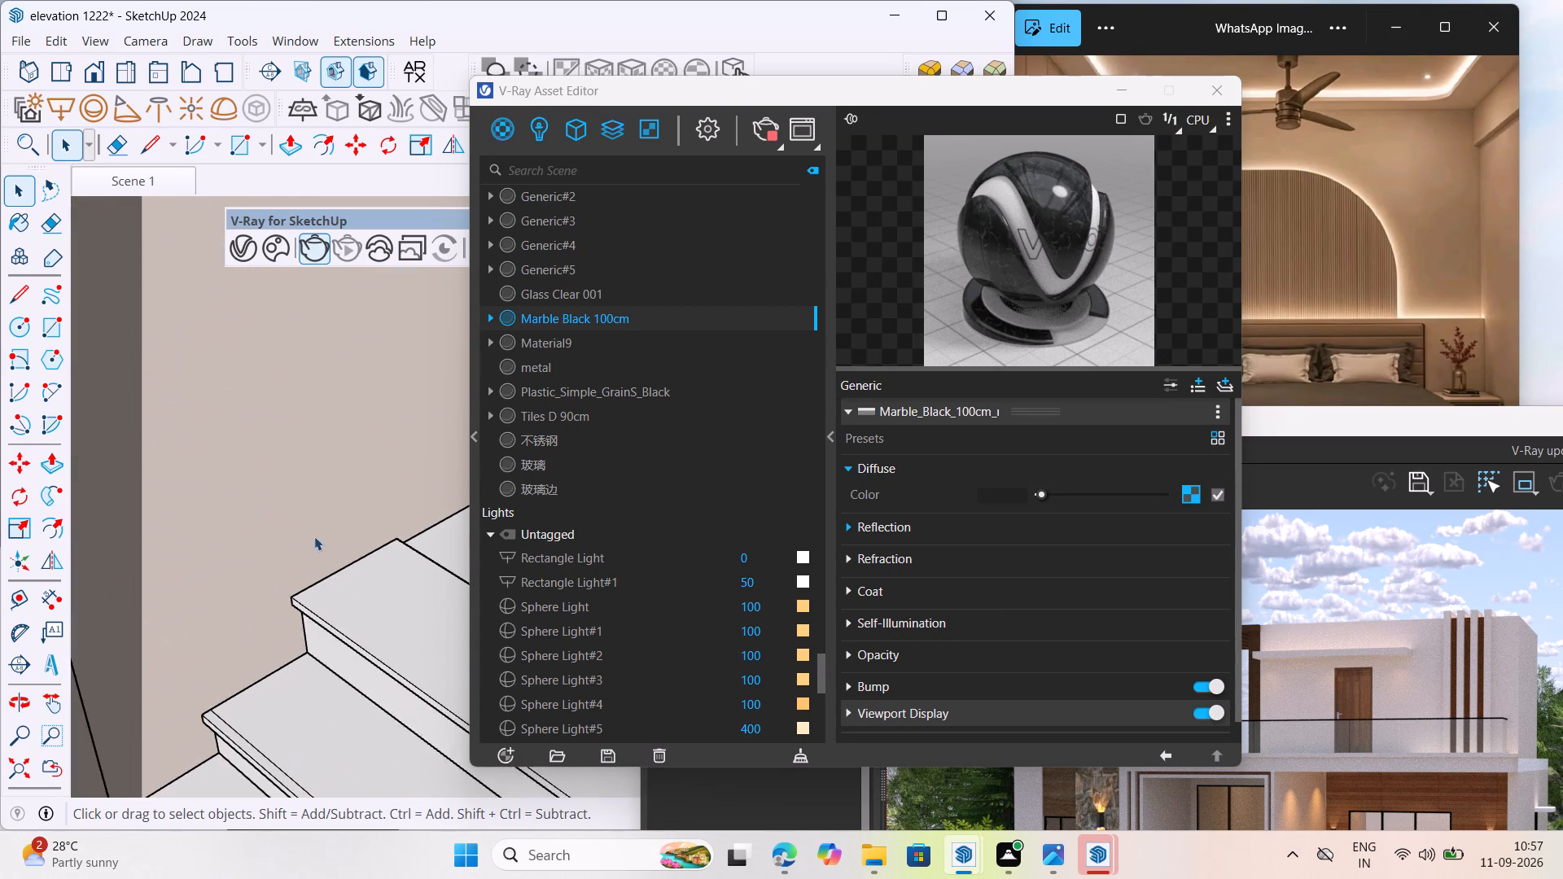
pyautogui.moveTo(299, 559); pyautogui.dragTo(174, 589, button='middle')
pyautogui.scroll(2, 318, 564)
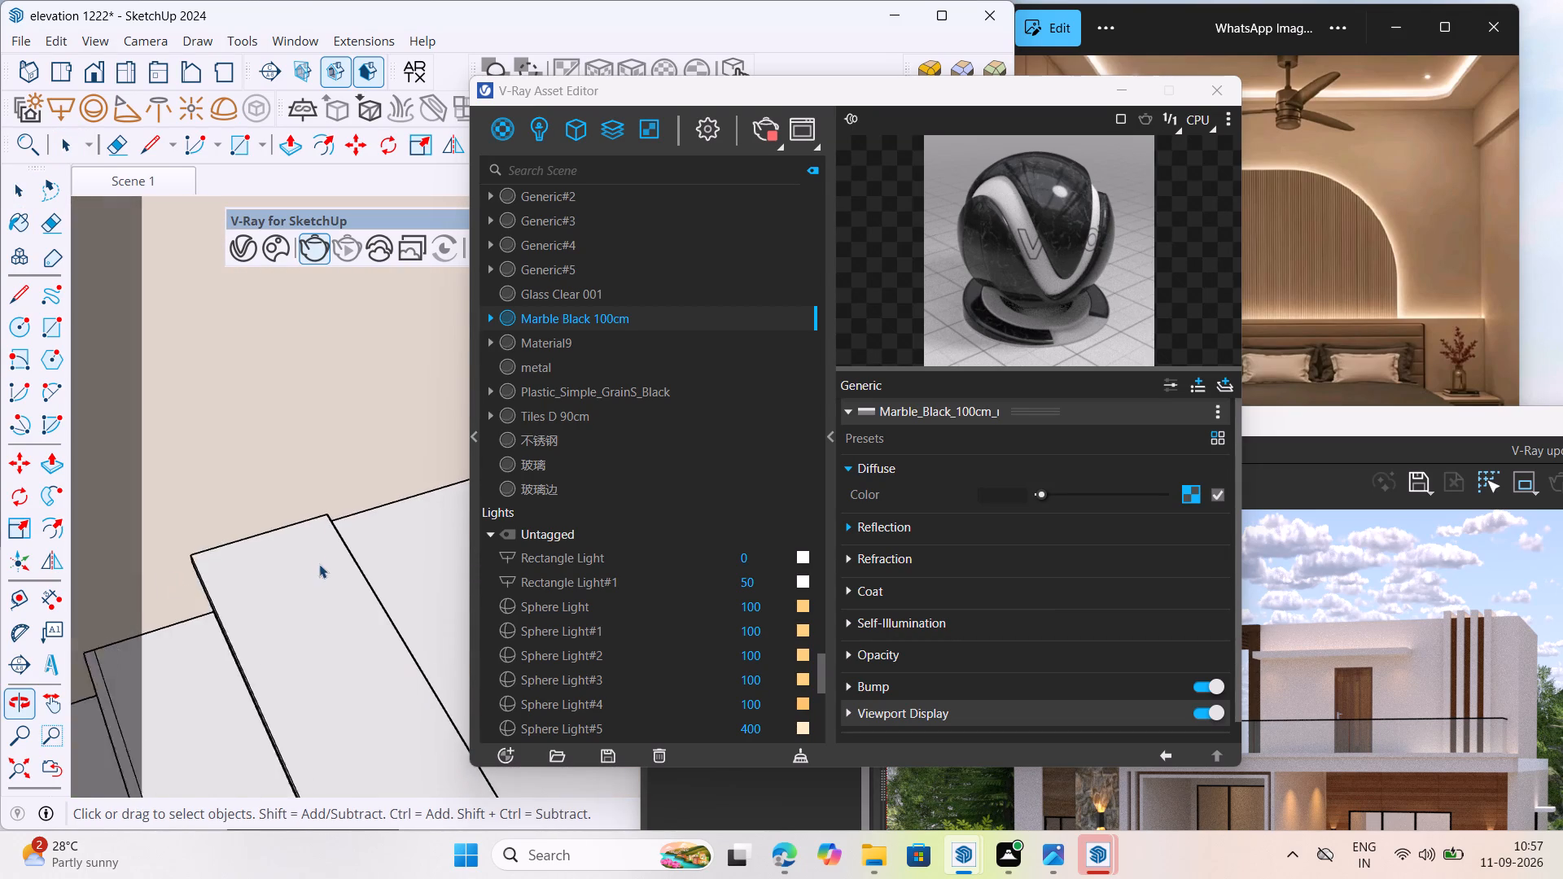
pyautogui.scroll(11, 319, 564)
pyautogui.moveTo(343, 542); pyautogui.dragTo(190, 560, button='middle')
pyautogui.scroll(10, 237, 518)
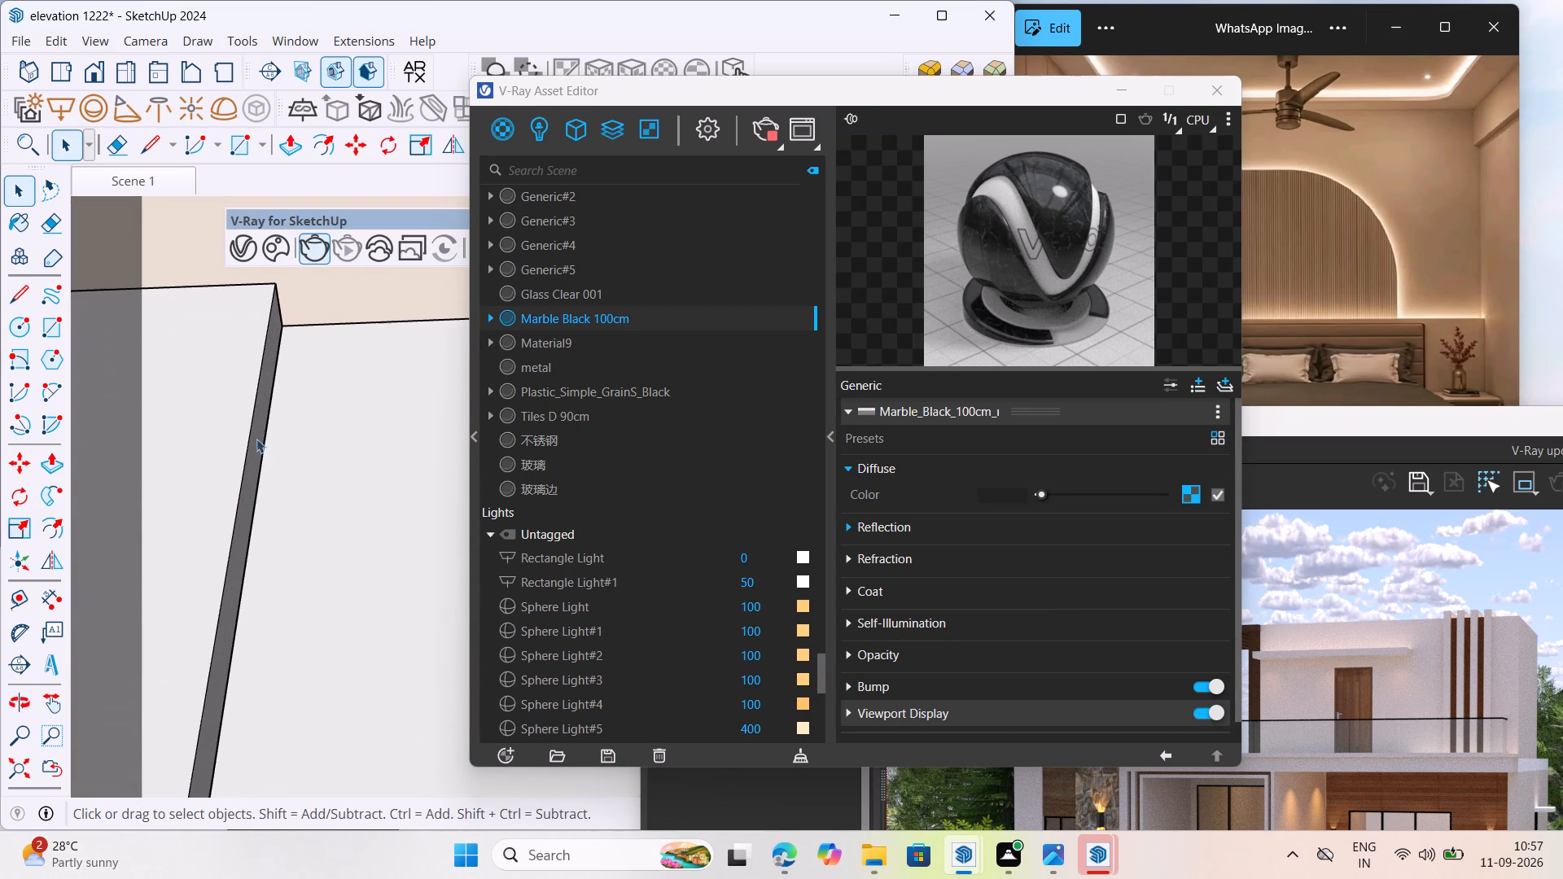
# Push/Pull the narrow end face of the top landing slab back to the entrance doorway.
pyautogui.tripleClick(259, 426)
pyautogui.click(261, 423)
pyautogui.click(261, 418)
pyautogui.doubleClick(260, 410)
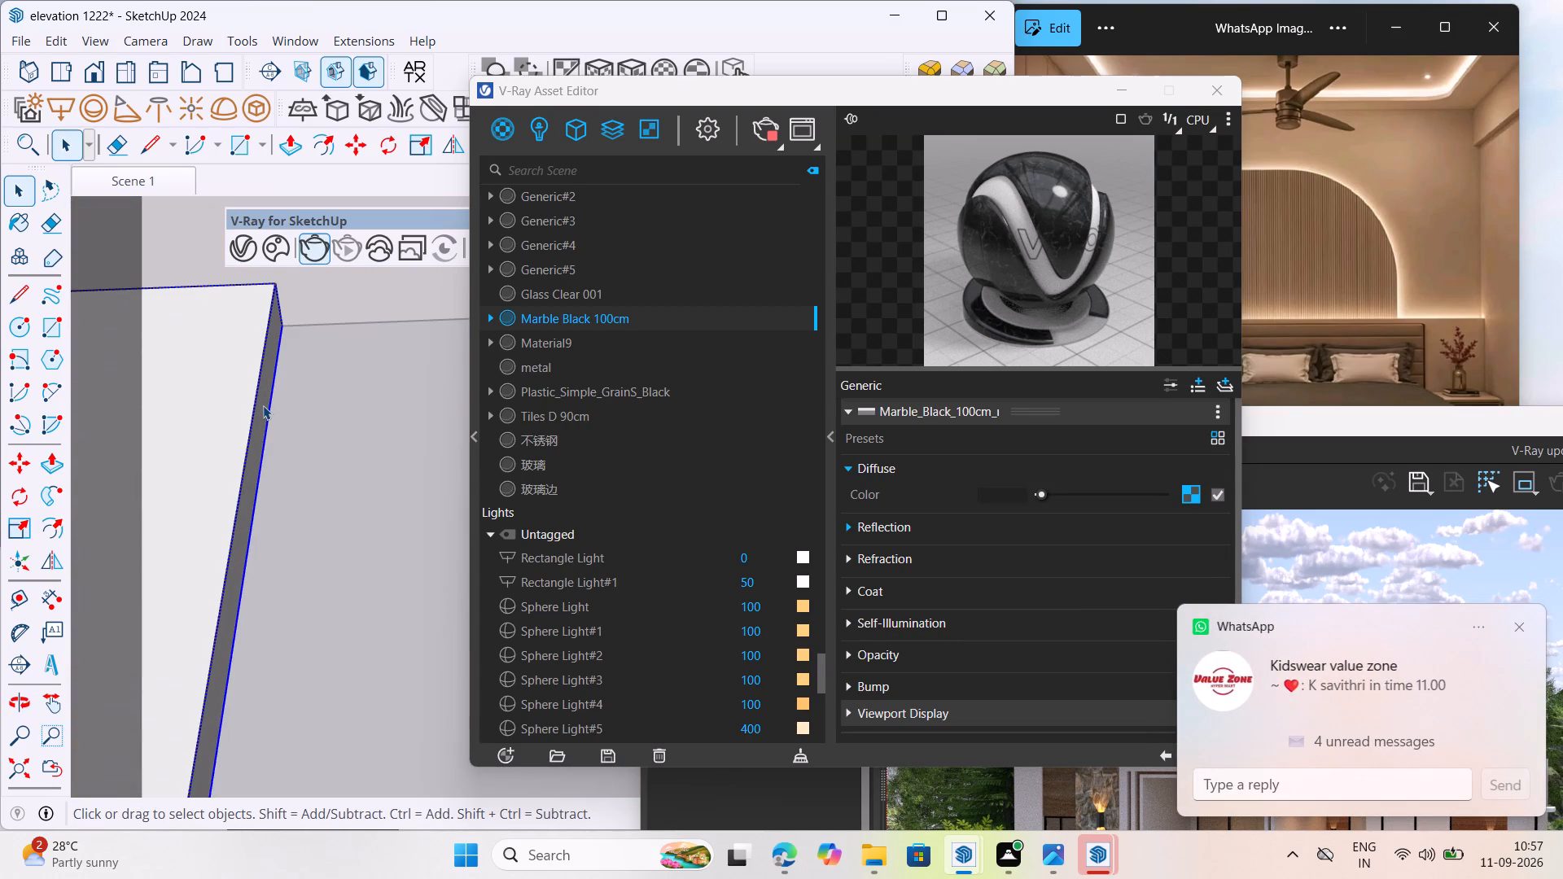
pyautogui.click(263, 405)
pyautogui.scroll(5, 264, 395)
pyautogui.click(264, 395)
pyautogui.click(265, 394)
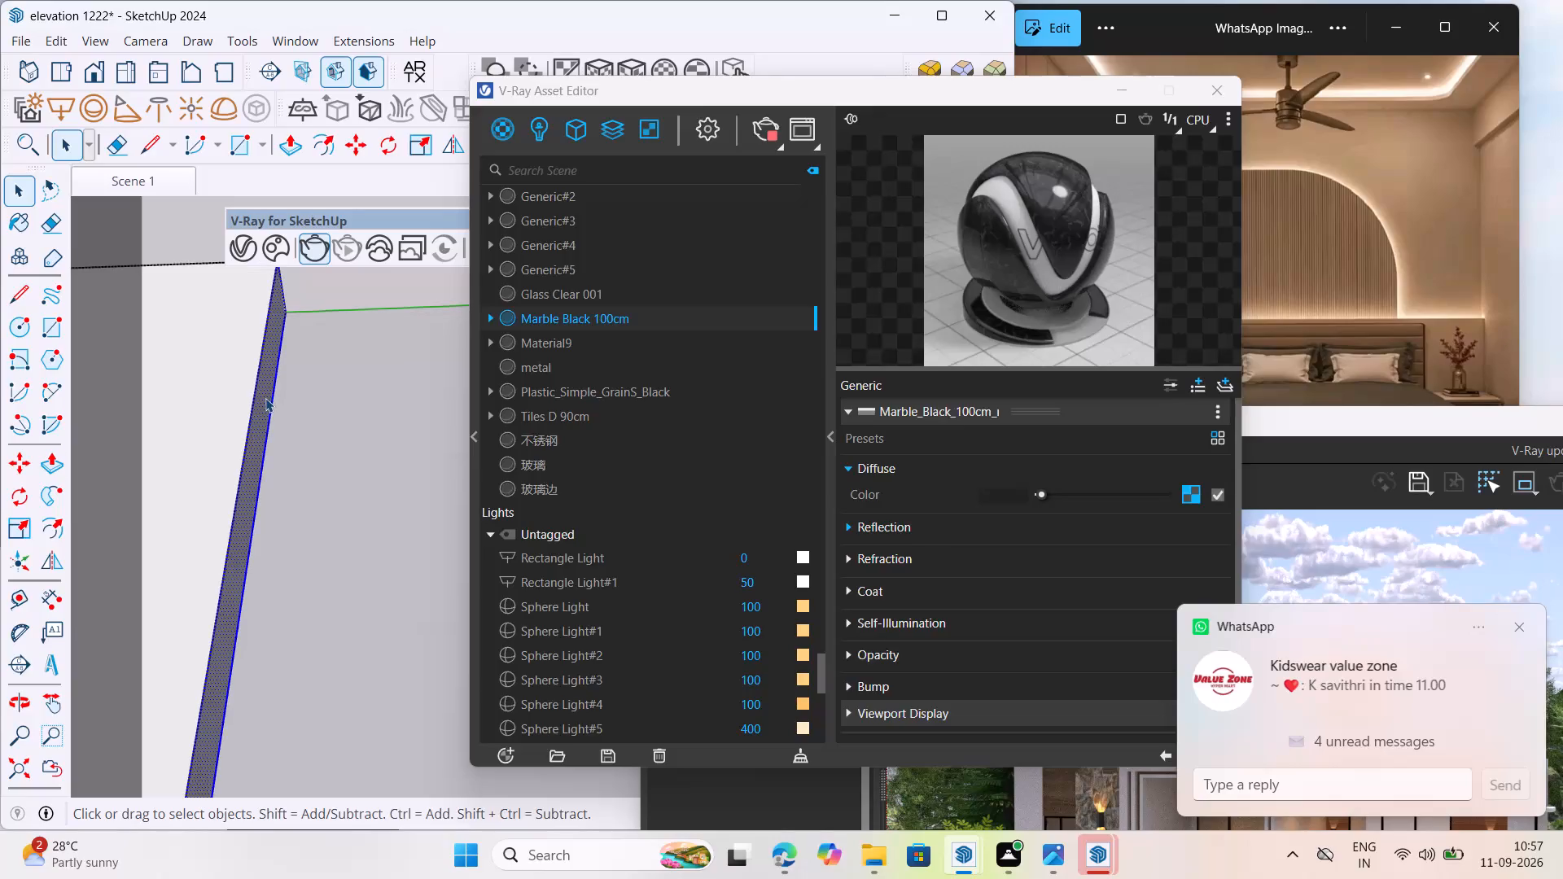
pyautogui.click(47, 466)
pyautogui.click(255, 487)
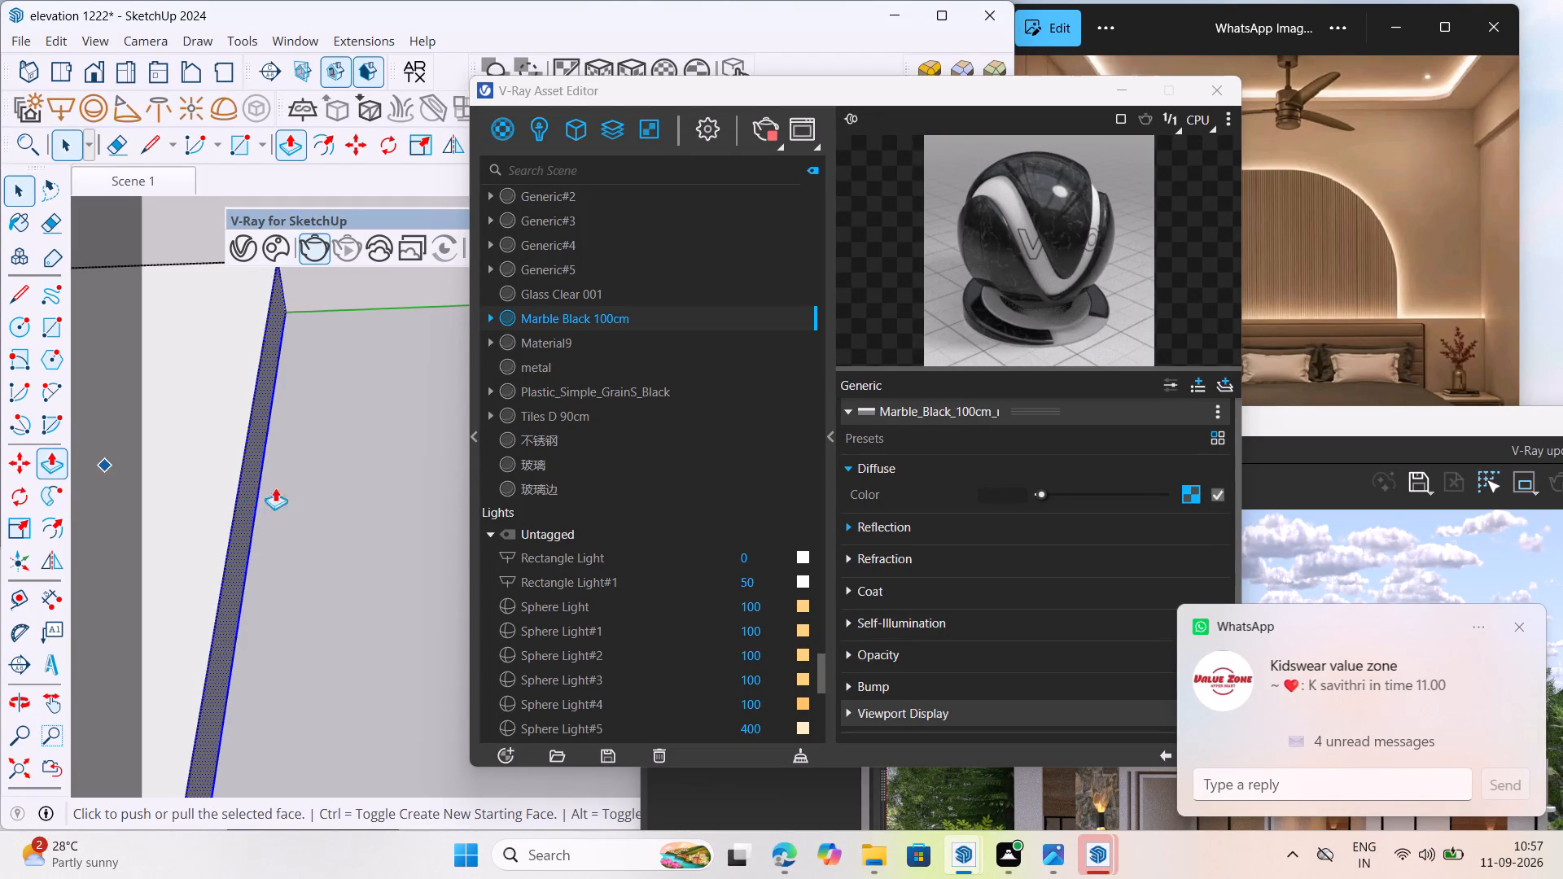
pyautogui.scroll(-7, 202, 443)
pyautogui.scroll(-20, 207, 462)
pyautogui.scroll(-2, 207, 462)
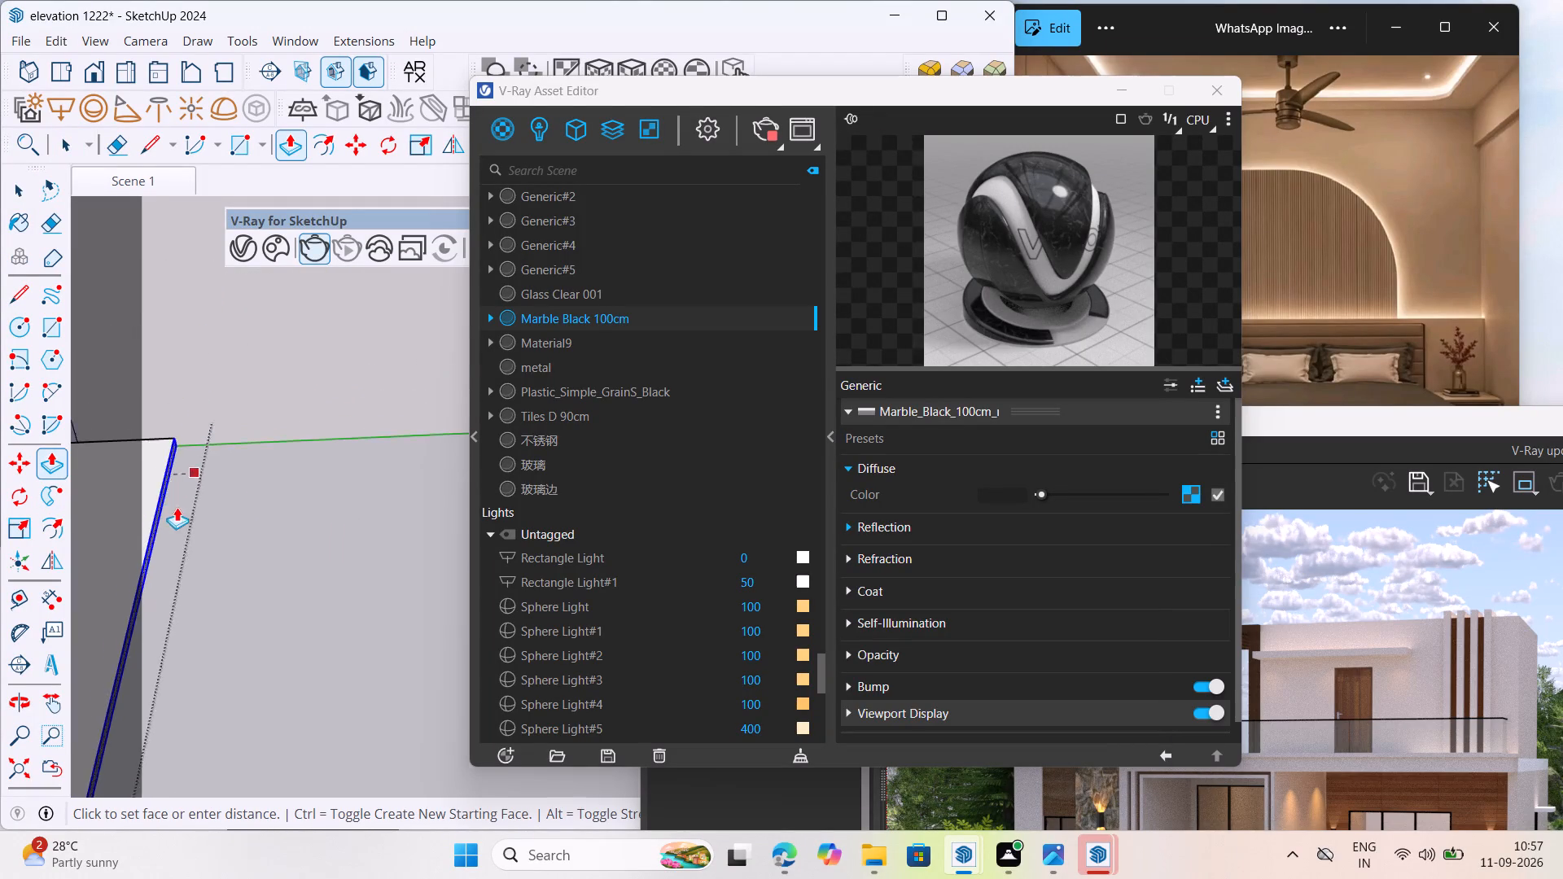
pyautogui.scroll(-9, 177, 507)
pyautogui.scroll(-17, 182, 559)
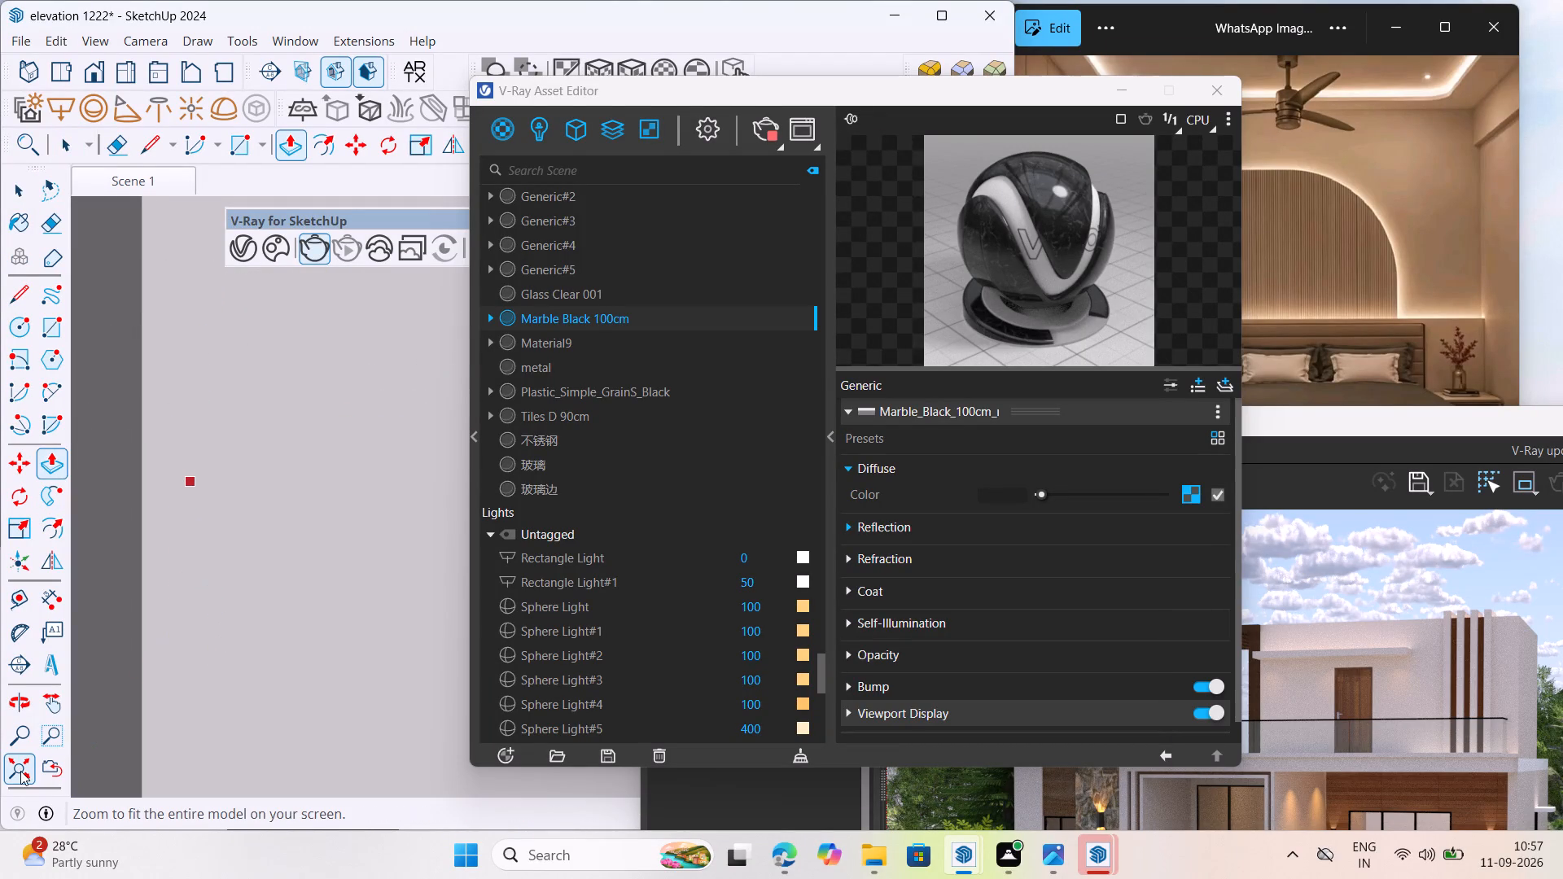
pyautogui.click(20, 771)
pyautogui.scroll(-6, 239, 597)
pyautogui.moveTo(264, 625); pyautogui.dragTo(381, 592, button='middle')
pyautogui.scroll(-11, 329, 500)
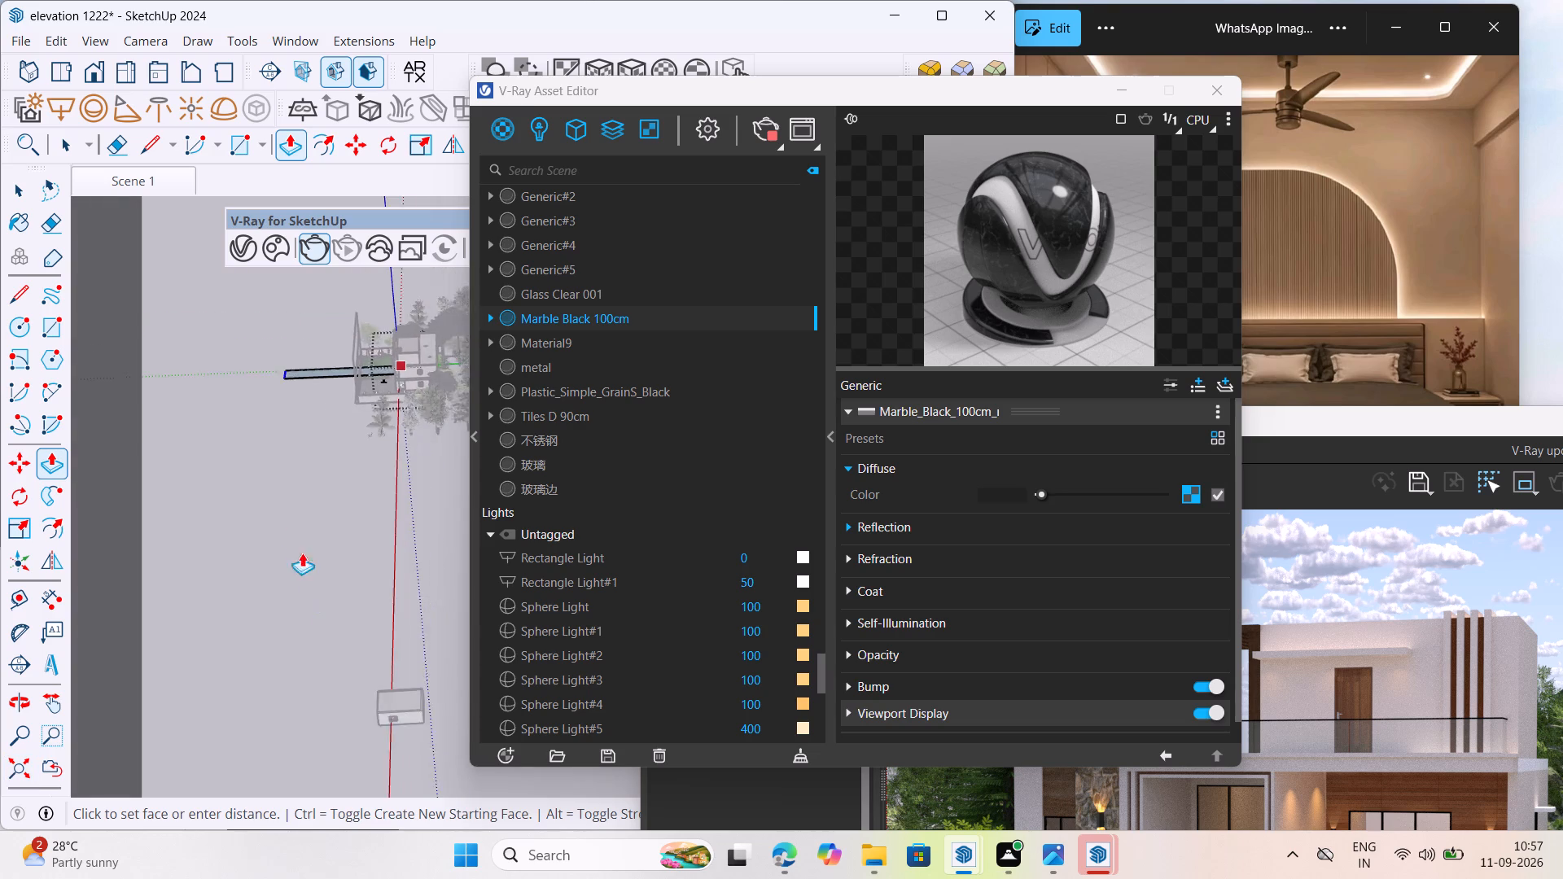
pyautogui.scroll(-10, 302, 553)
pyautogui.moveTo(319, 552); pyautogui.dragTo(523, 571, button='middle')
pyautogui.scroll(14, 204, 514)
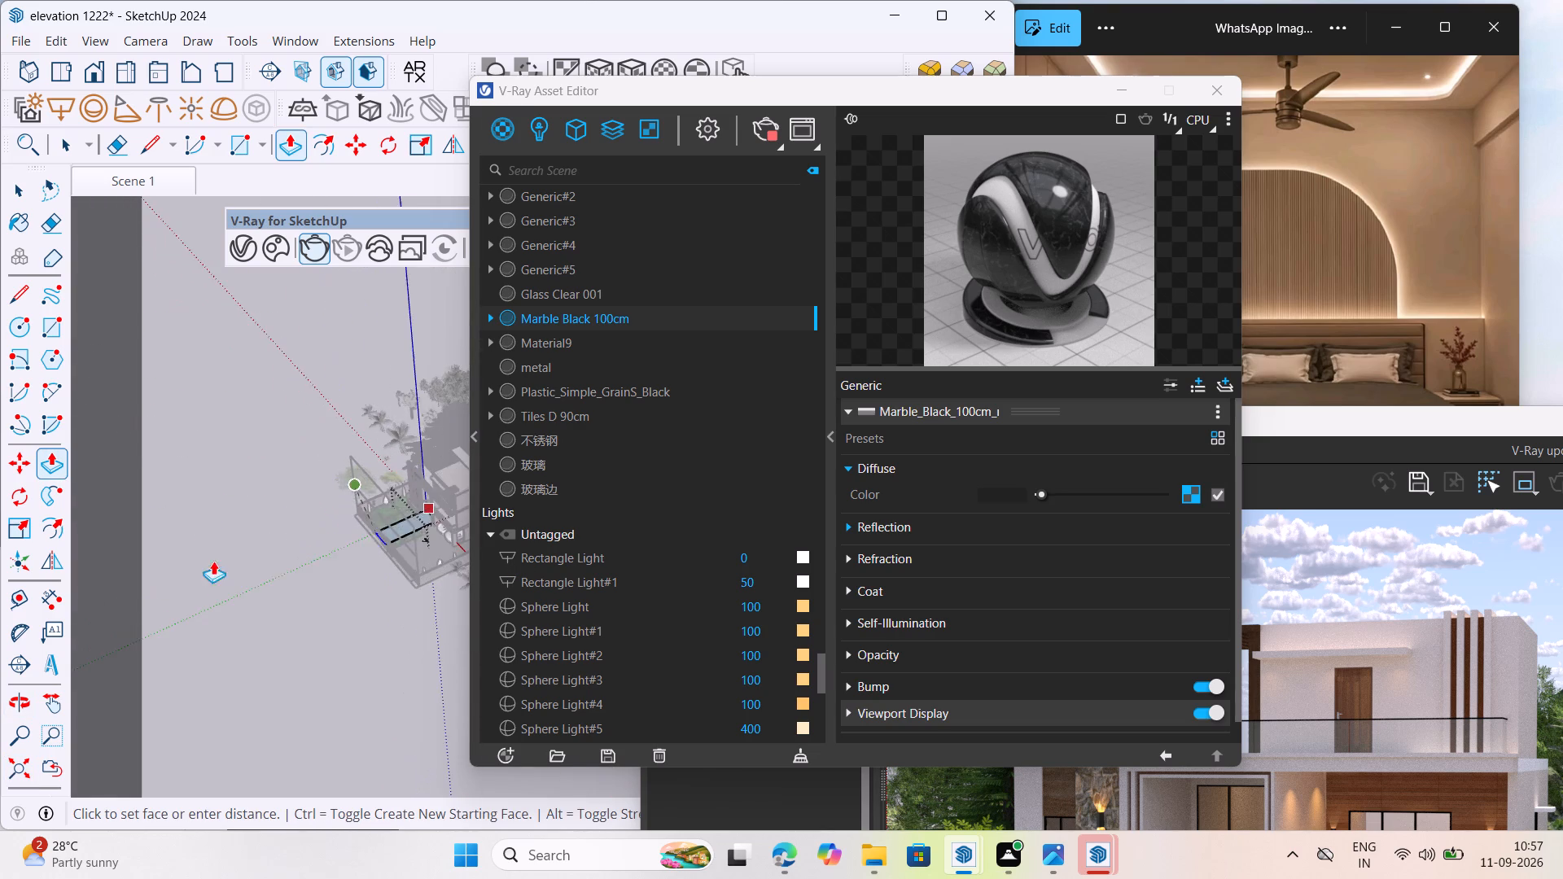
pyautogui.scroll(-15, 202, 632)
pyautogui.moveTo(195, 653); pyautogui.dragTo(376, 653, button='middle')
pyautogui.scroll(7, 348, 651)
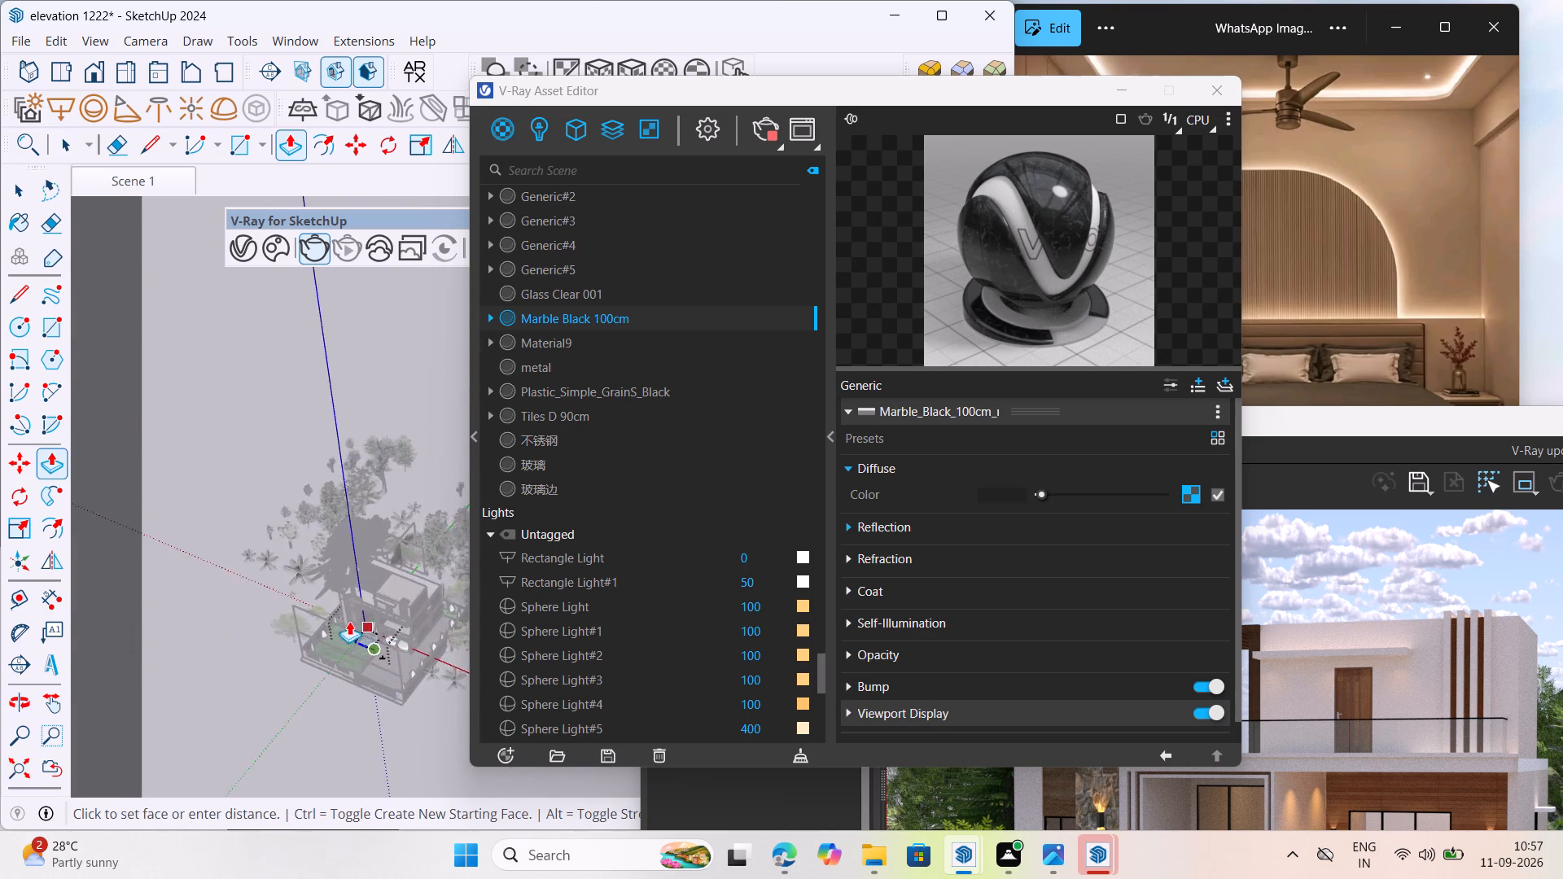
pyautogui.scroll(7, 349, 621)
pyautogui.moveTo(255, 619); pyautogui.dragTo(156, 645, button='middle')
pyautogui.scroll(-6, 179, 671)
pyautogui.moveTo(225, 691); pyautogui.dragTo(324, 665, button='middle')
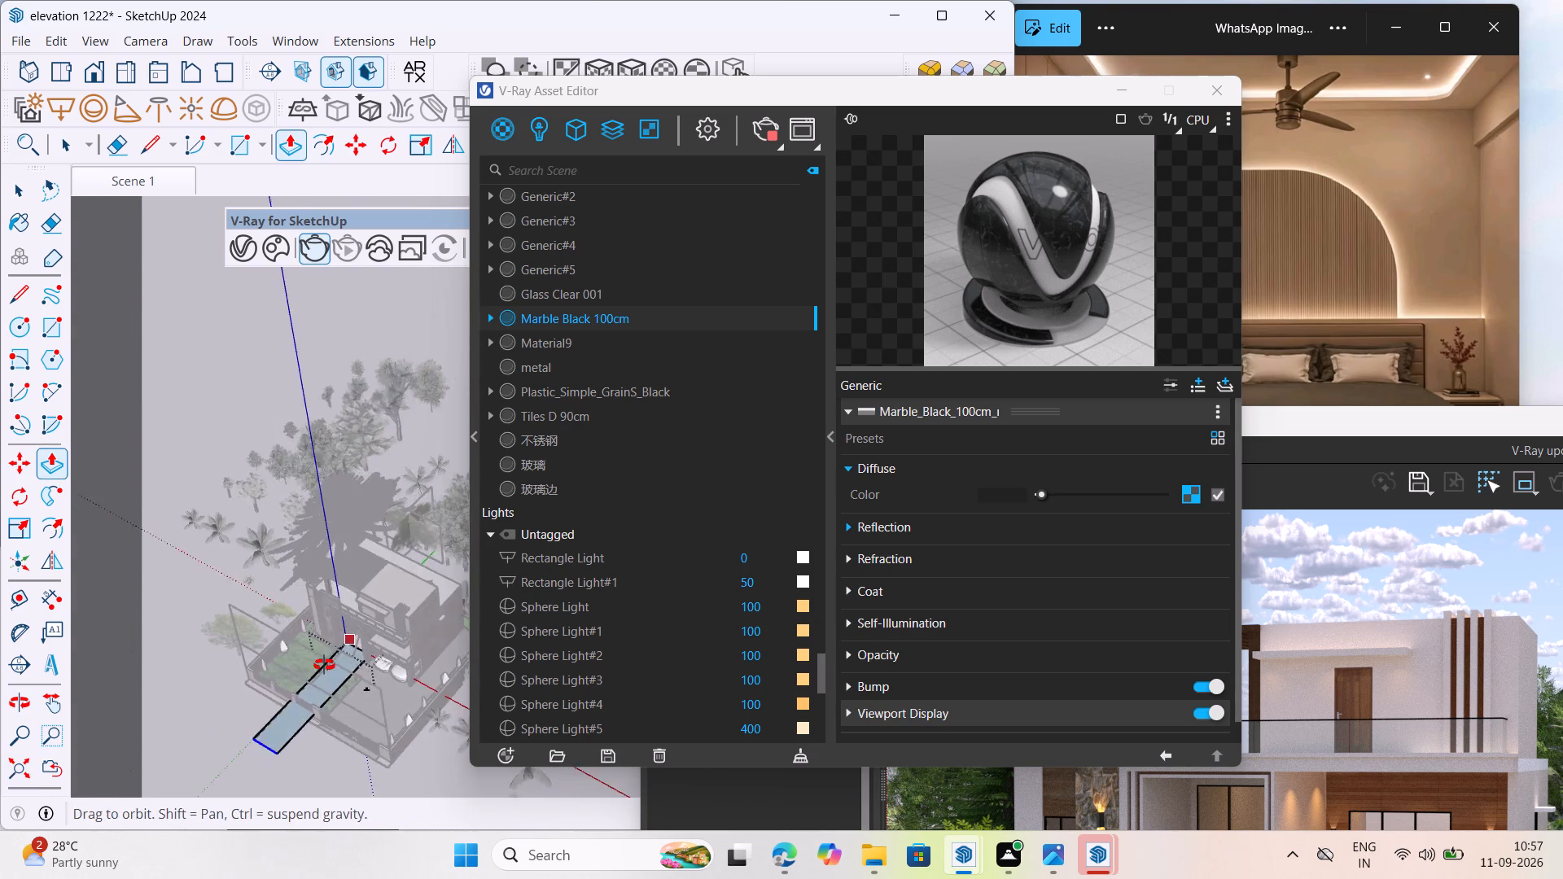
pyautogui.moveTo(324, 665); pyautogui.dragTo(352, 643, button='middle')
pyautogui.scroll(20, 354, 644)
pyautogui.scroll(13, 354, 644)
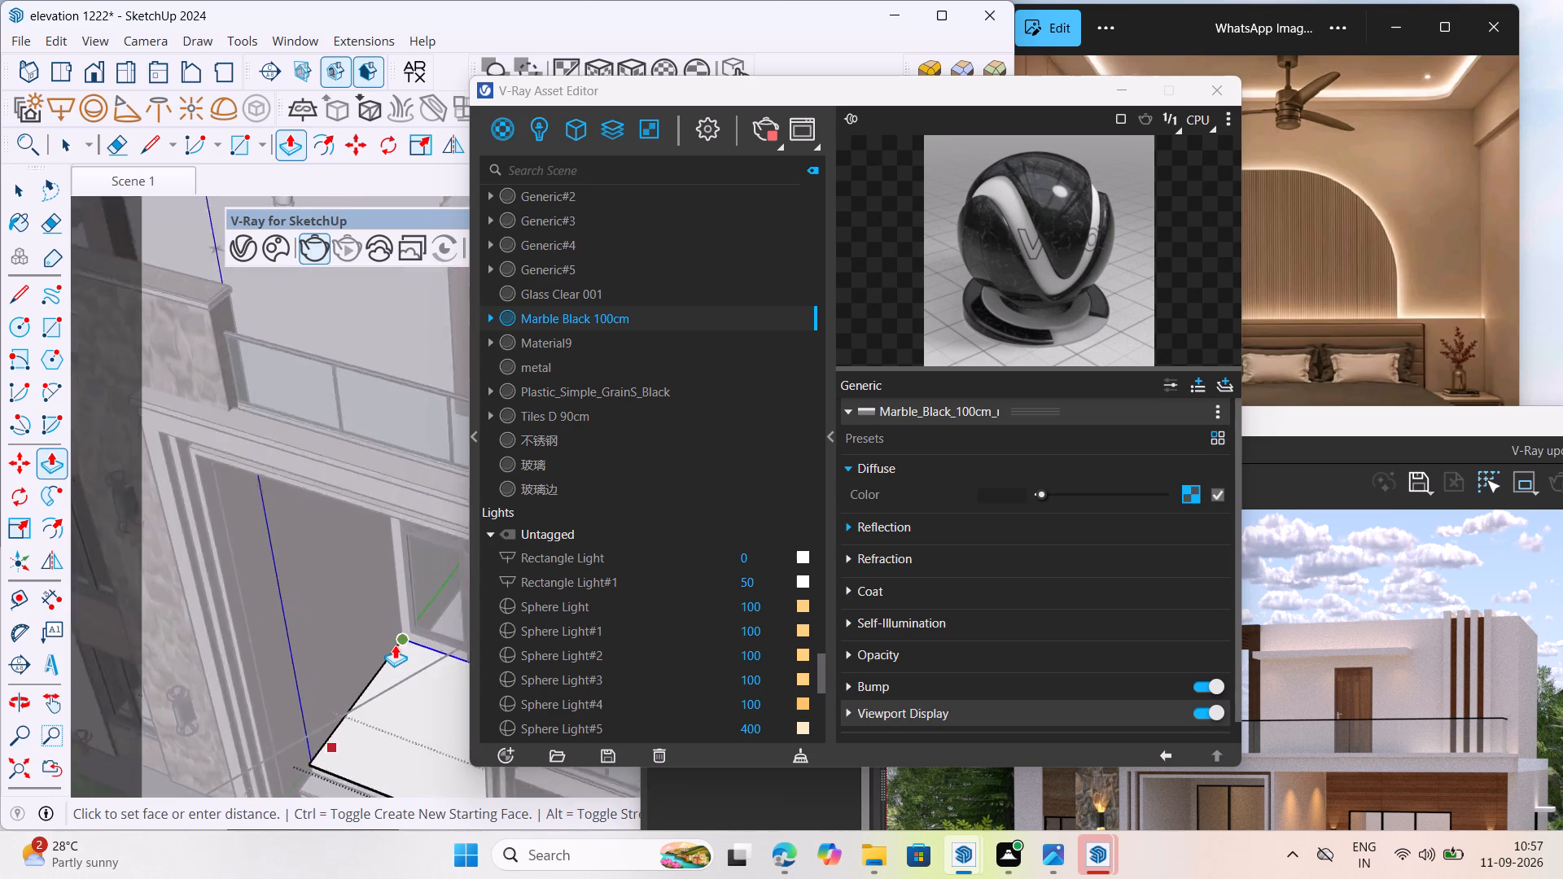
pyautogui.scroll(14, 395, 645)
pyautogui.scroll(-7, 375, 635)
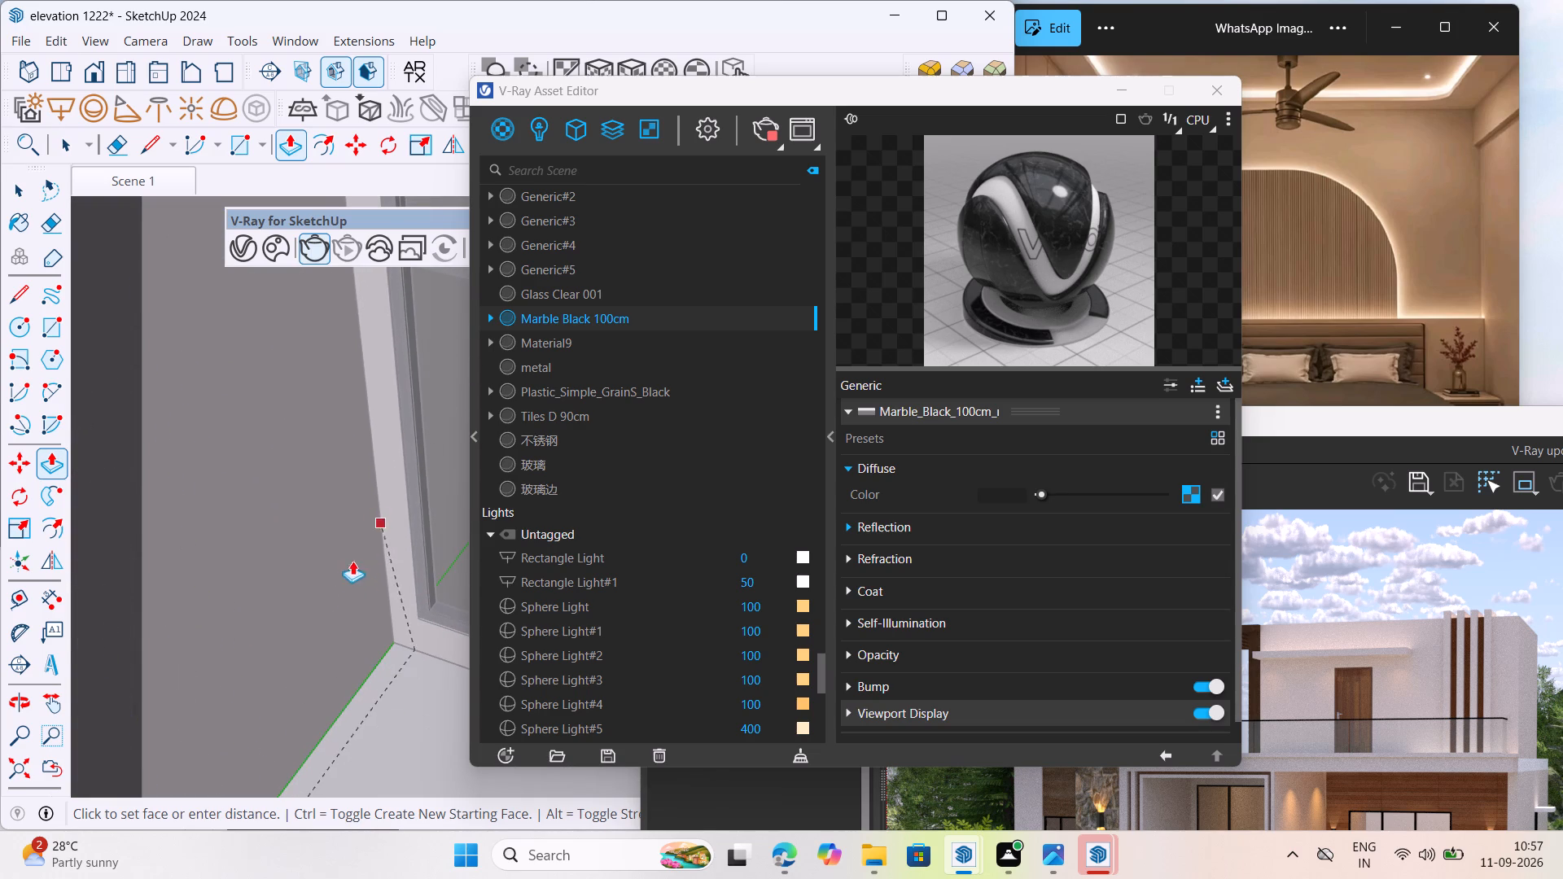
pyautogui.scroll(-7, 347, 583)
pyautogui.scroll(-11, 267, 584)
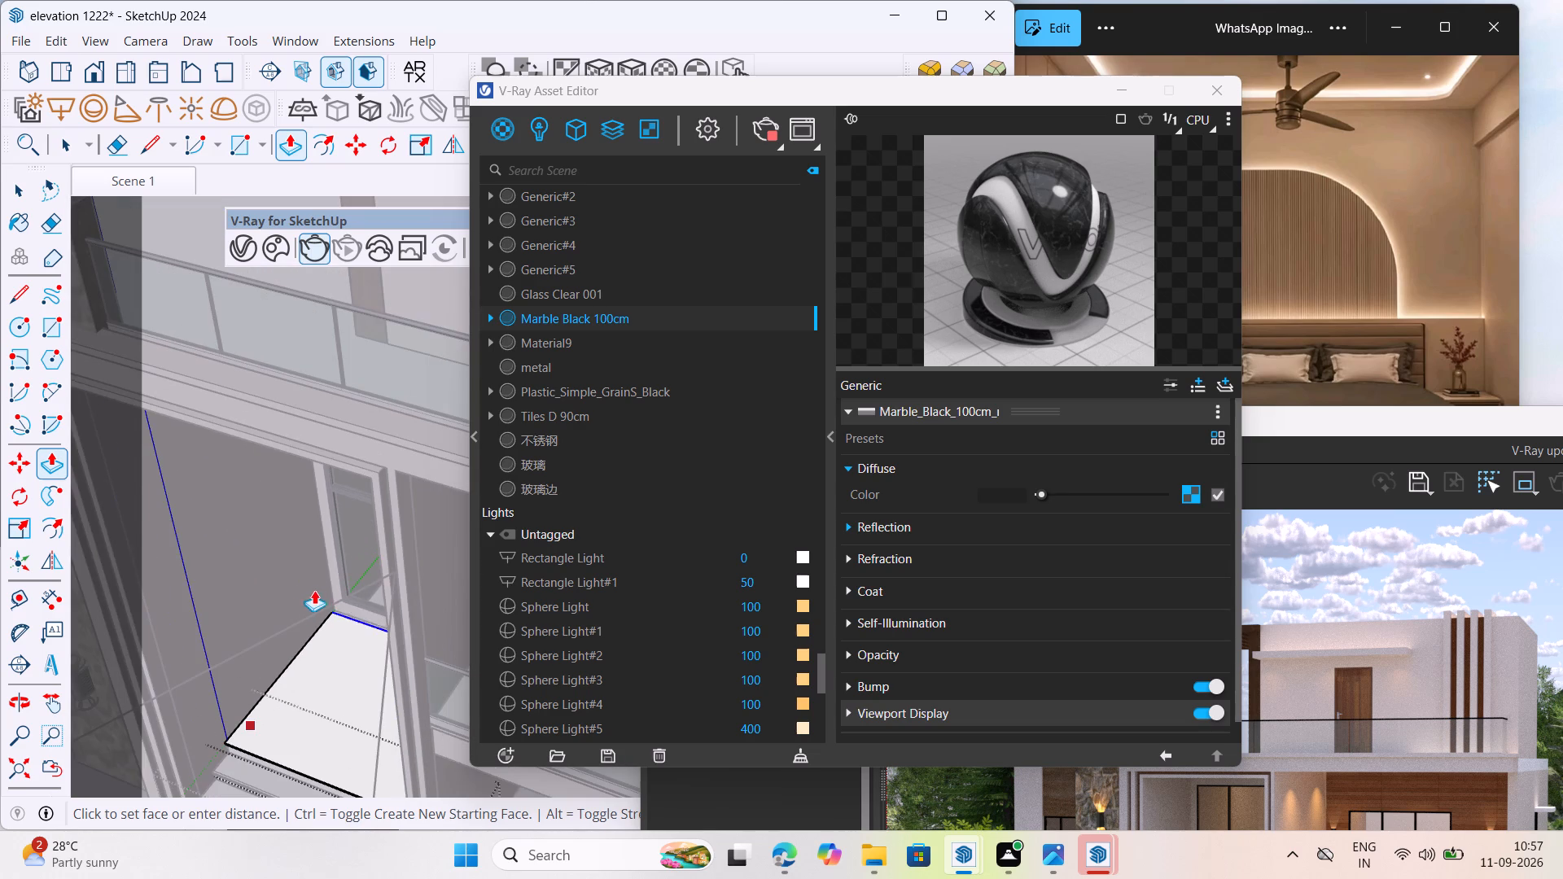
pyautogui.click(331, 575)
# Leave editing of the top landing slab and its enclosing steps group.
pyautogui.scroll(-12, 325, 576)
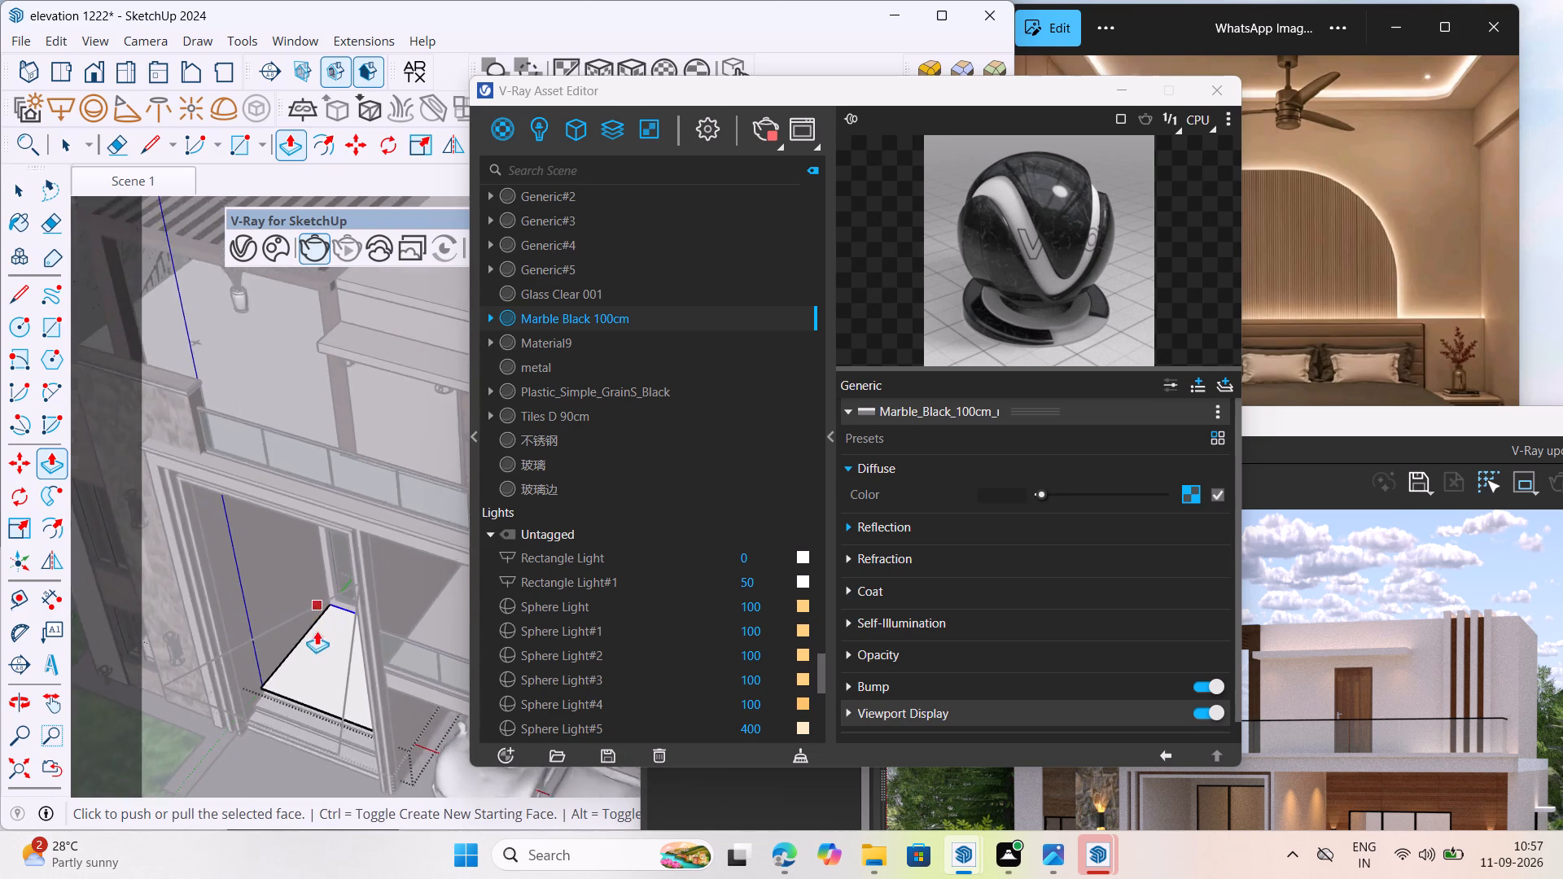
pyautogui.scroll(-9, 317, 631)
pyautogui.rightClick(271, 710)
pyautogui.click(340, 437)
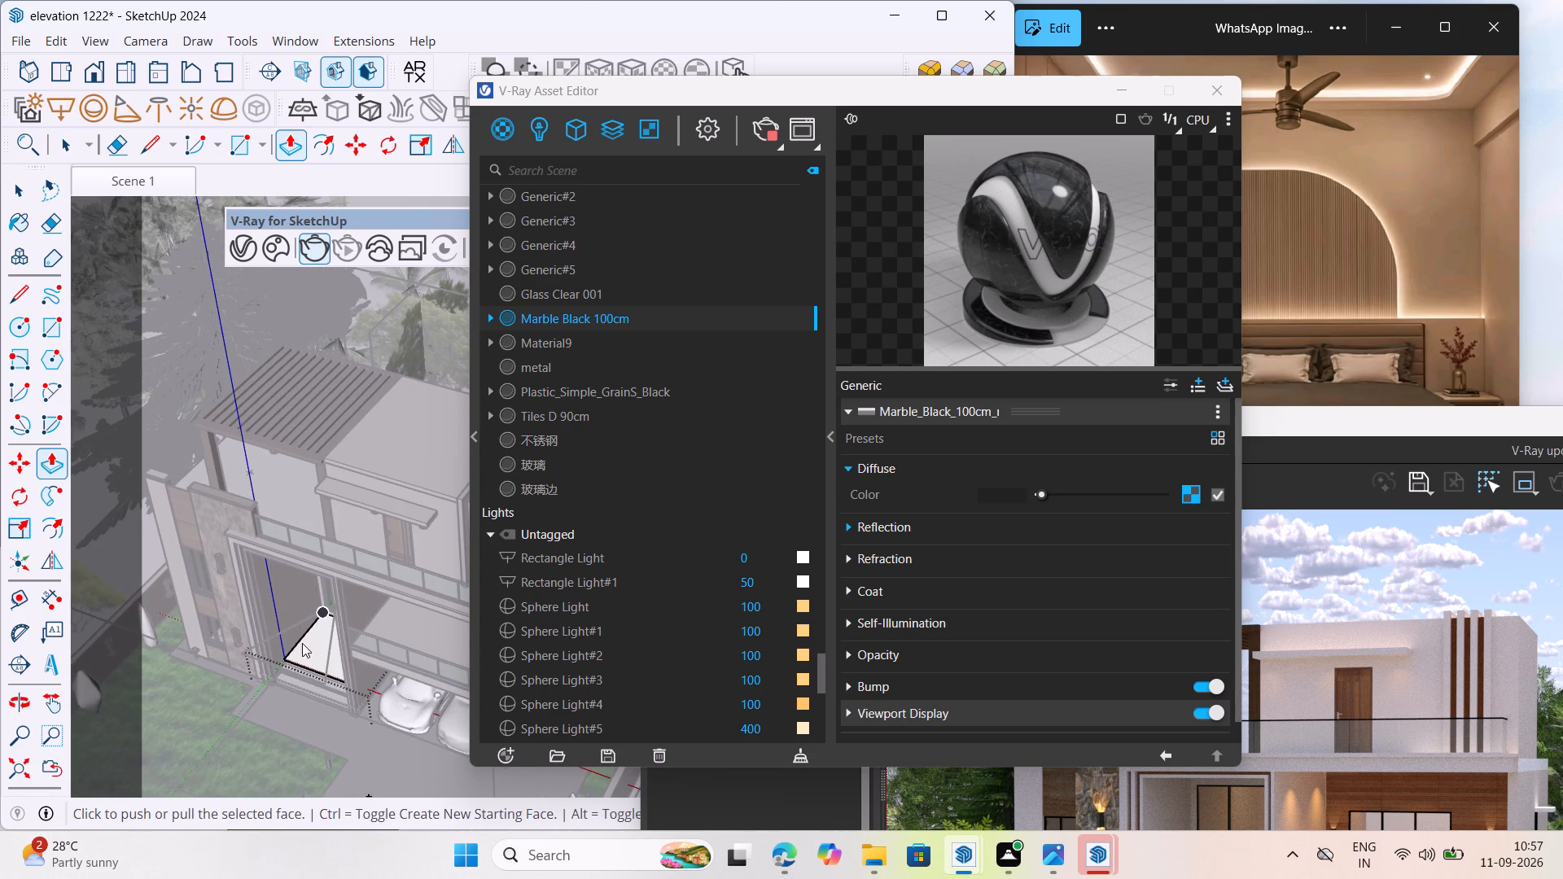
pyautogui.scroll(6, 309, 654)
pyautogui.press('space')
pyautogui.press('space')
pyautogui.click(264, 721)
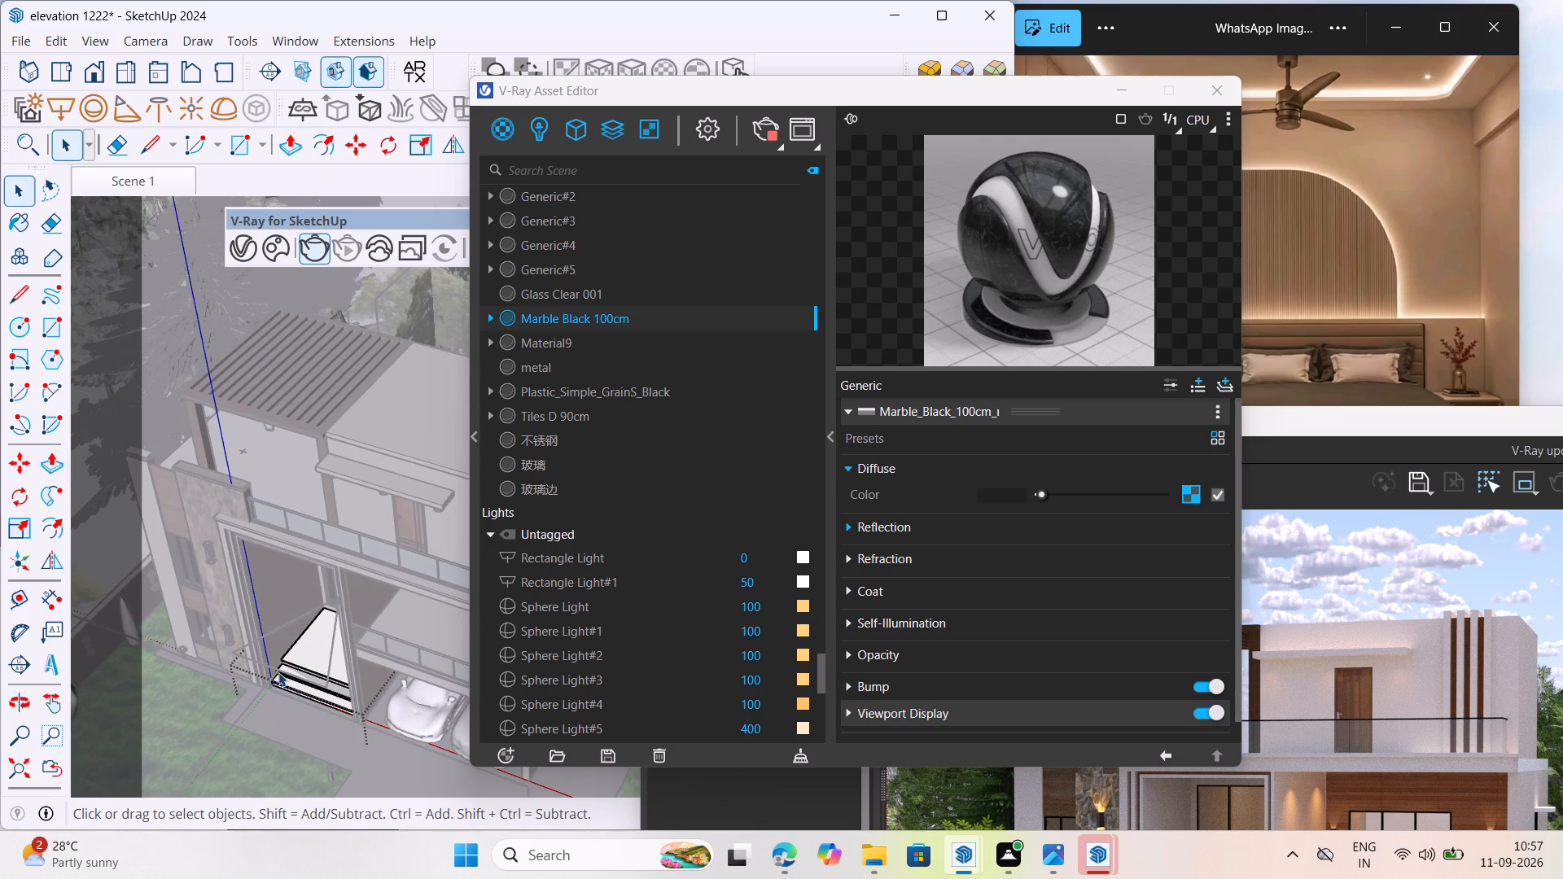
pyautogui.scroll(18, 287, 649)
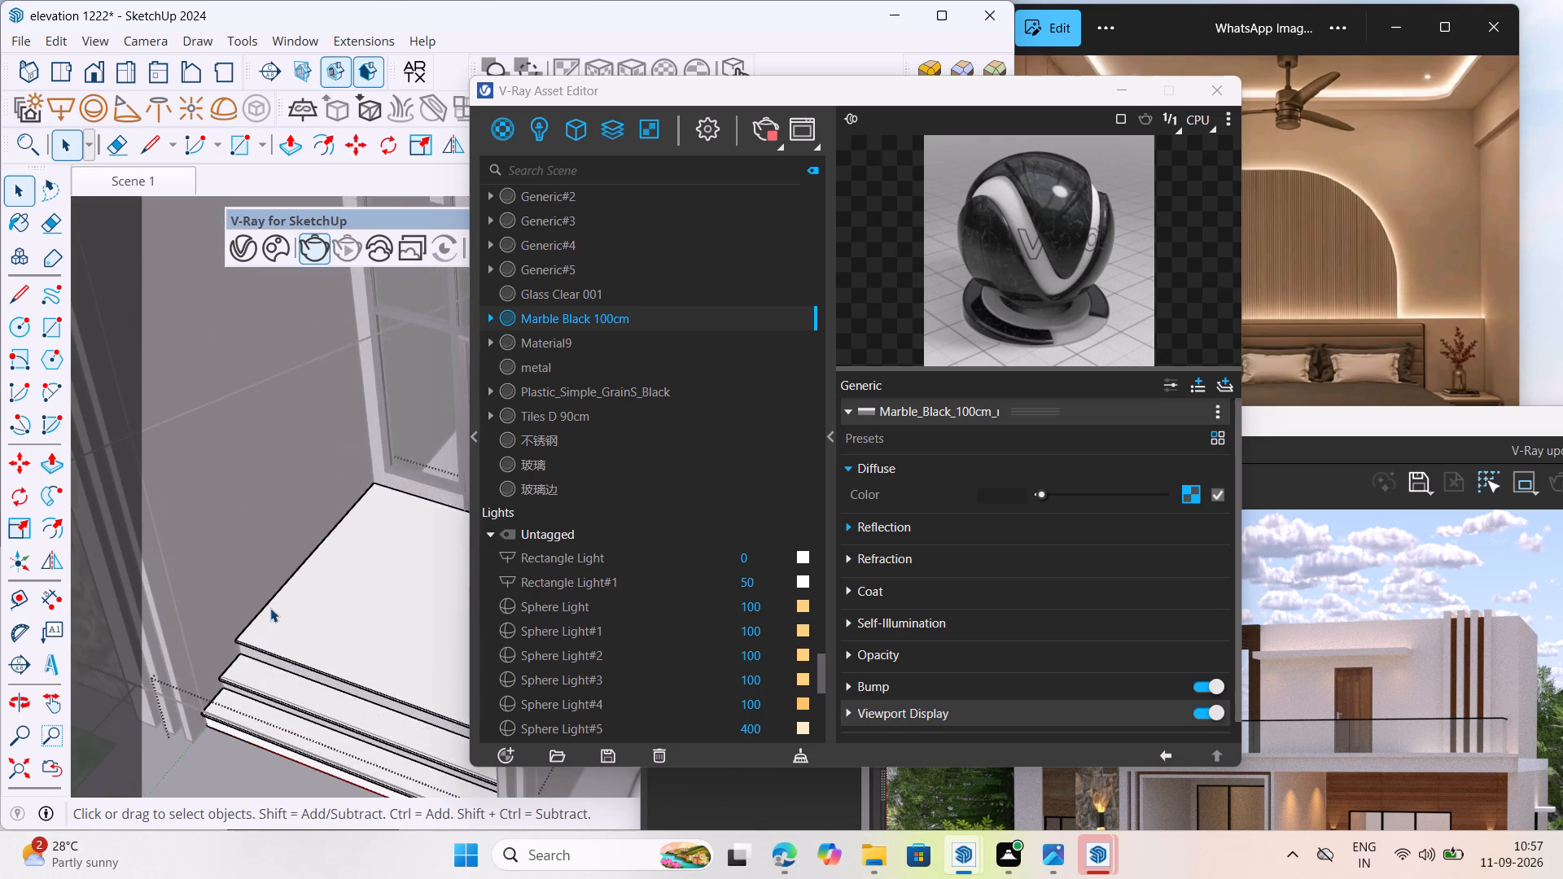
pyautogui.rightClick(270, 608)
pyautogui.click(220, 483)
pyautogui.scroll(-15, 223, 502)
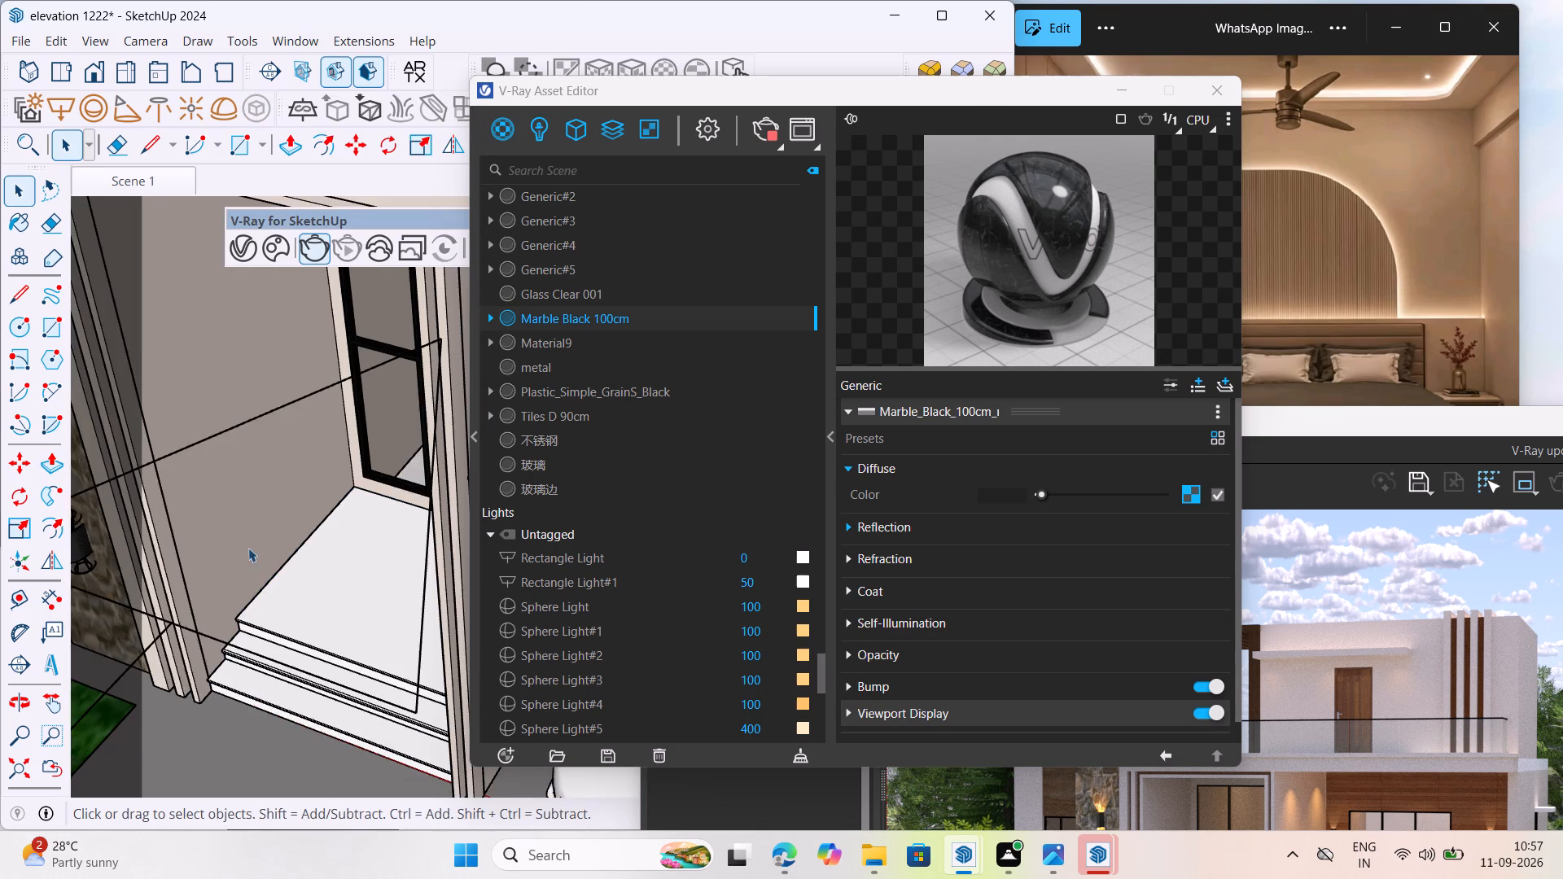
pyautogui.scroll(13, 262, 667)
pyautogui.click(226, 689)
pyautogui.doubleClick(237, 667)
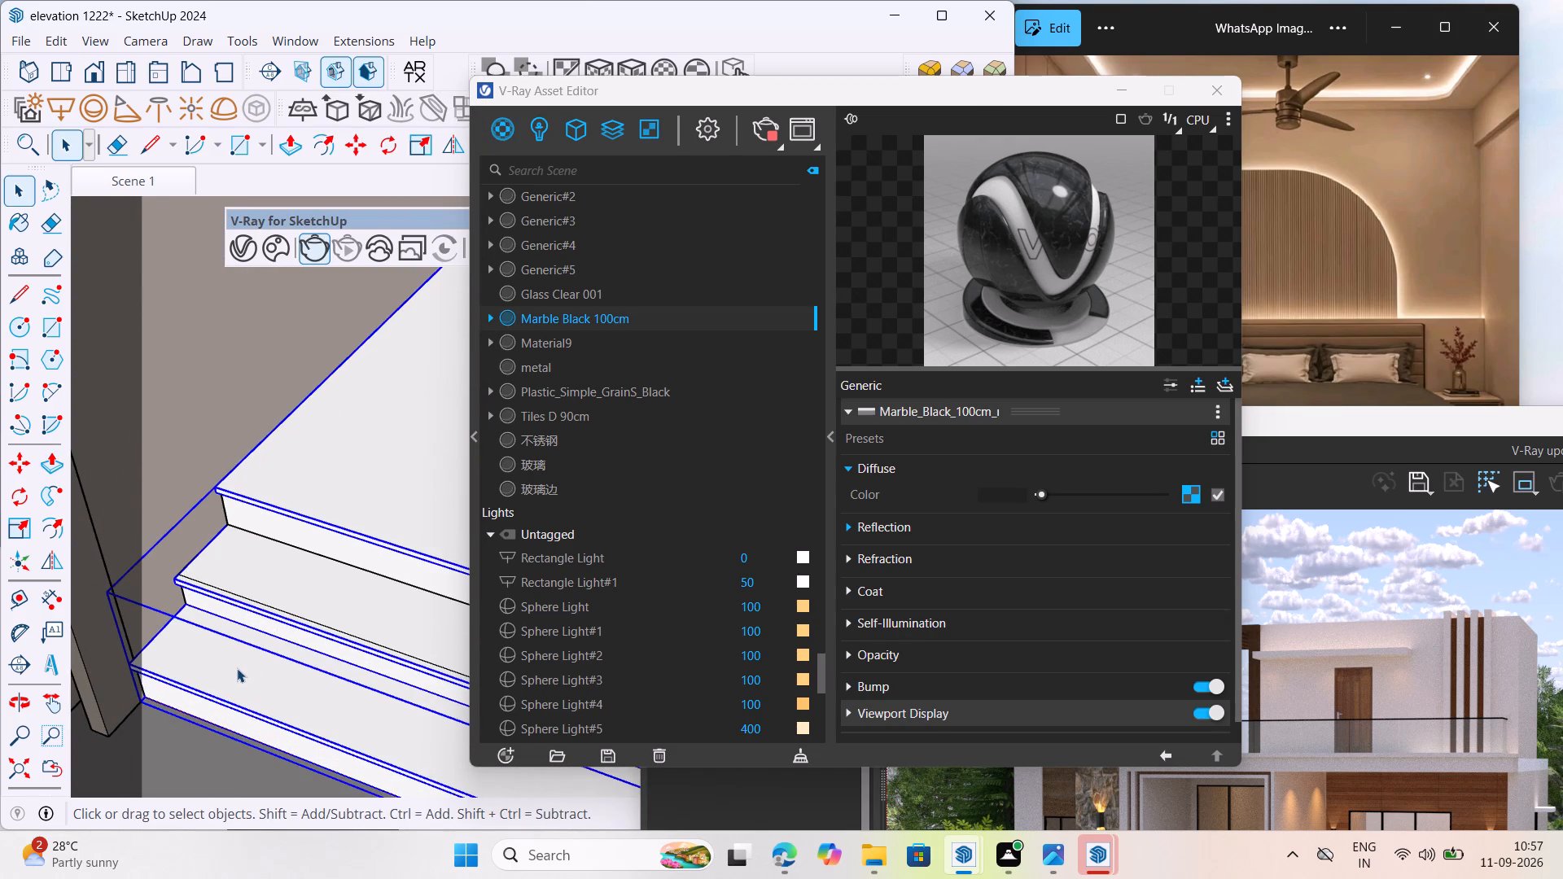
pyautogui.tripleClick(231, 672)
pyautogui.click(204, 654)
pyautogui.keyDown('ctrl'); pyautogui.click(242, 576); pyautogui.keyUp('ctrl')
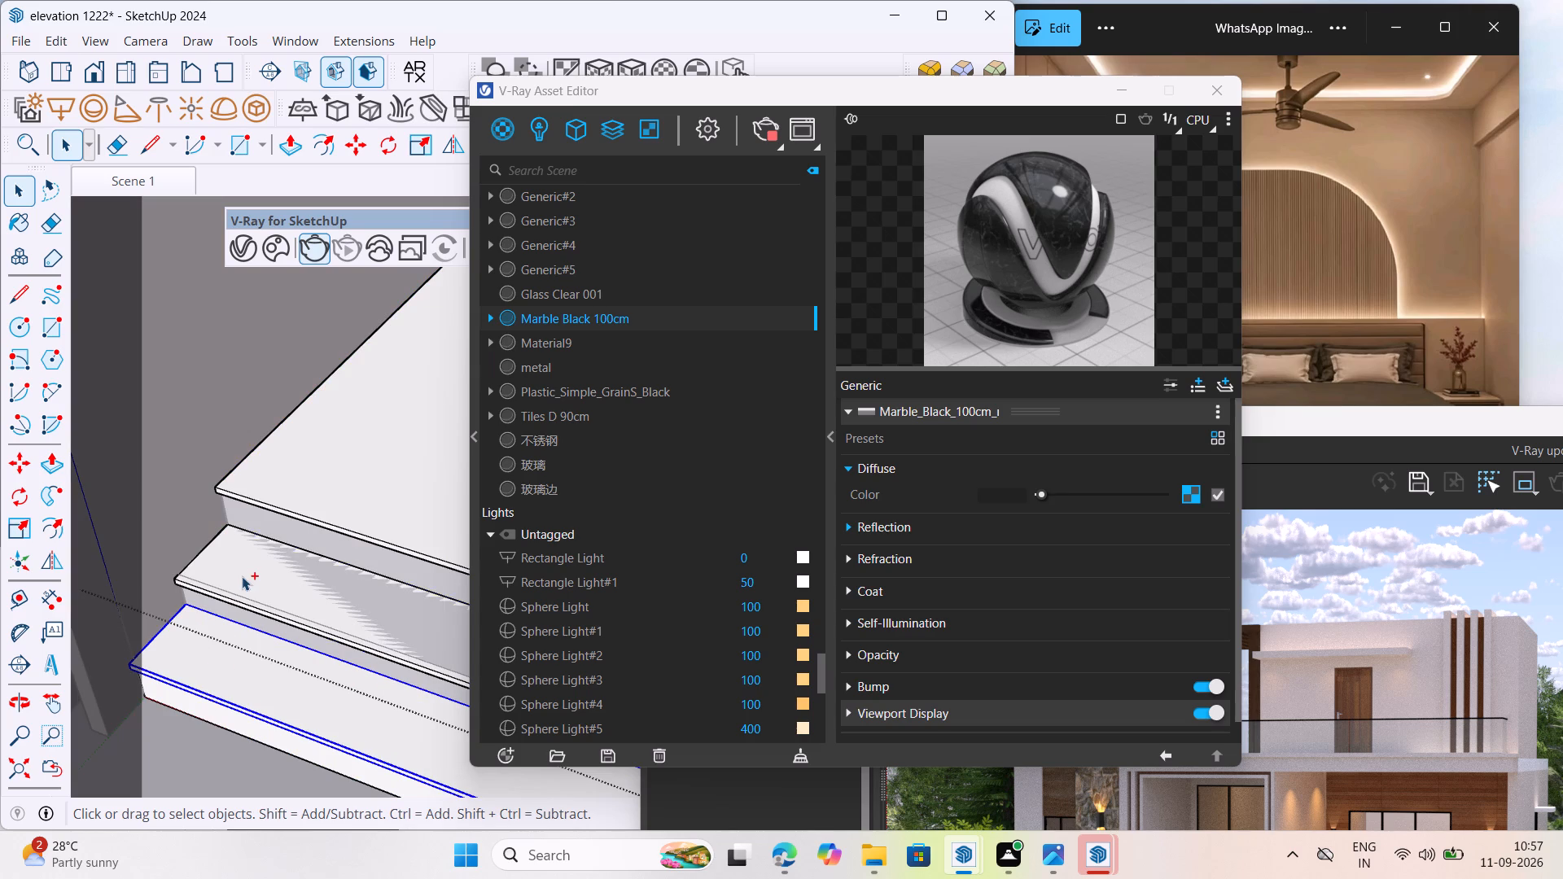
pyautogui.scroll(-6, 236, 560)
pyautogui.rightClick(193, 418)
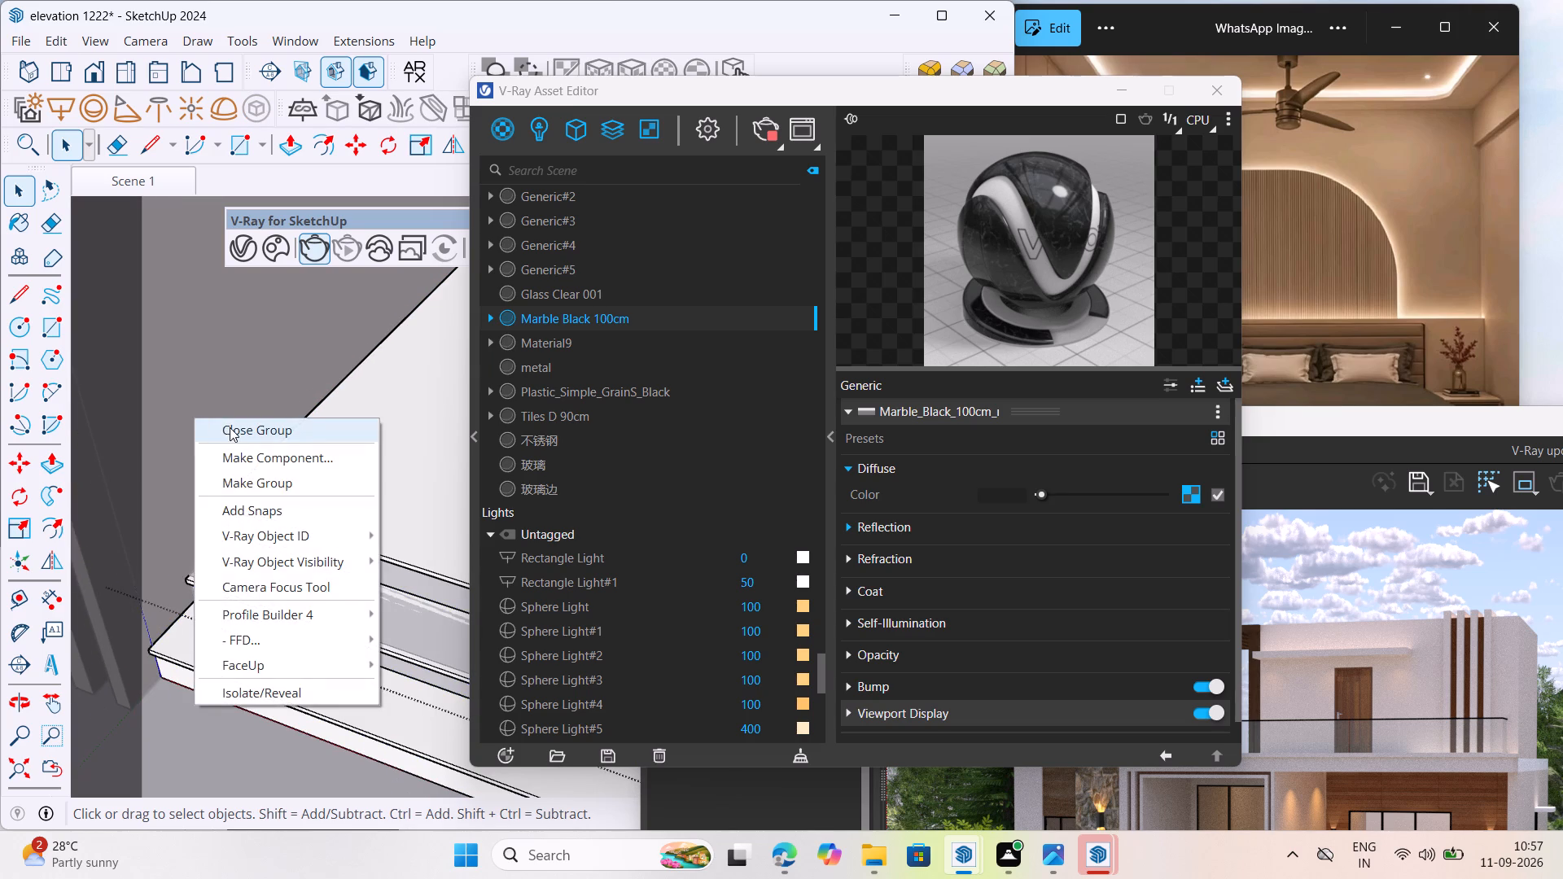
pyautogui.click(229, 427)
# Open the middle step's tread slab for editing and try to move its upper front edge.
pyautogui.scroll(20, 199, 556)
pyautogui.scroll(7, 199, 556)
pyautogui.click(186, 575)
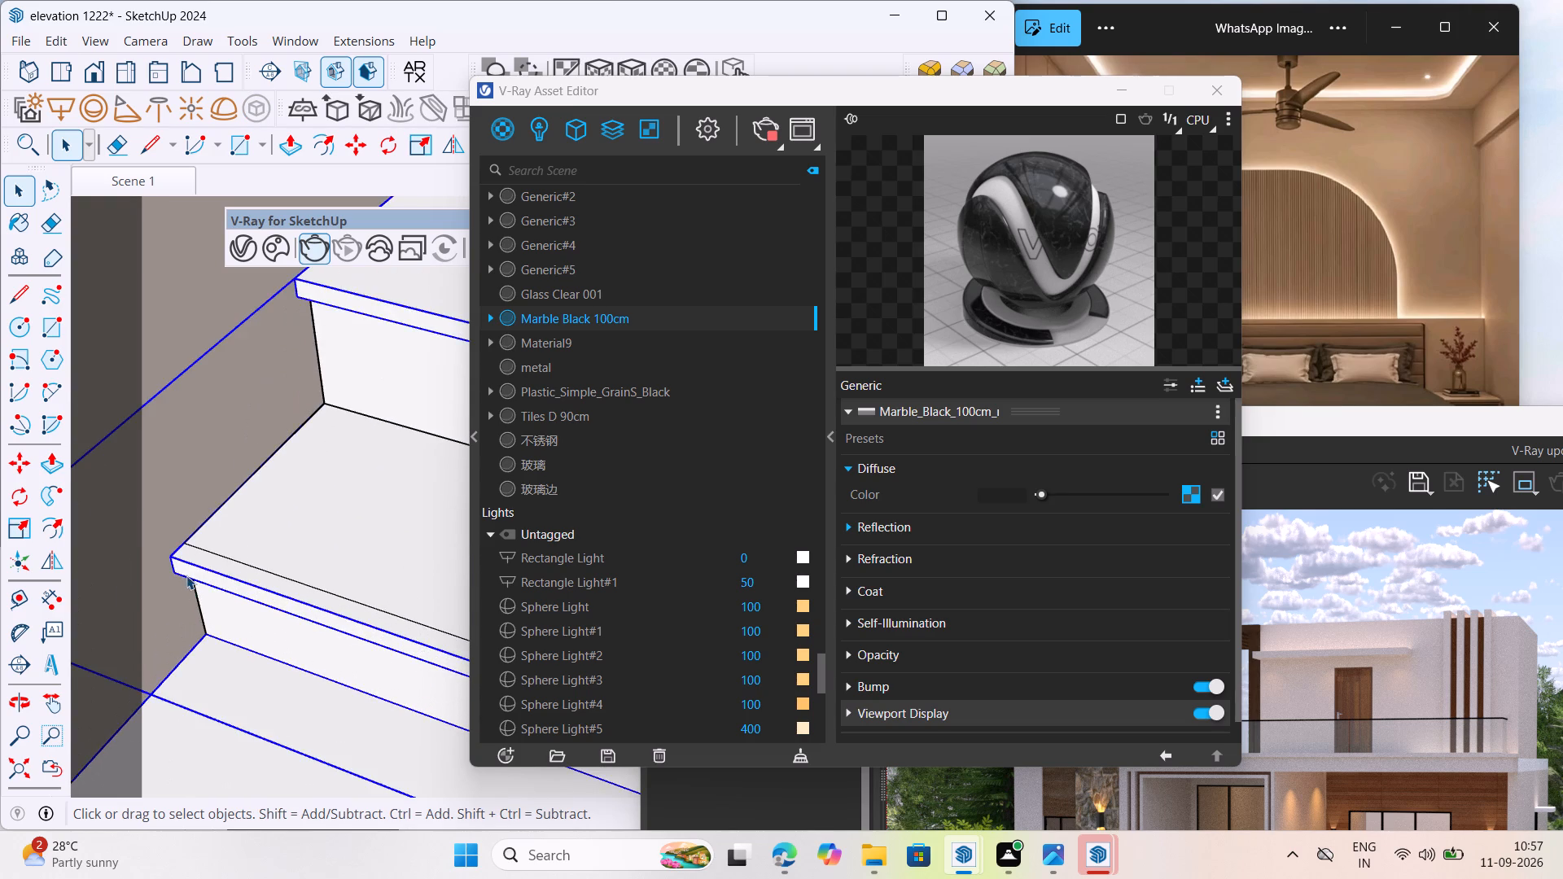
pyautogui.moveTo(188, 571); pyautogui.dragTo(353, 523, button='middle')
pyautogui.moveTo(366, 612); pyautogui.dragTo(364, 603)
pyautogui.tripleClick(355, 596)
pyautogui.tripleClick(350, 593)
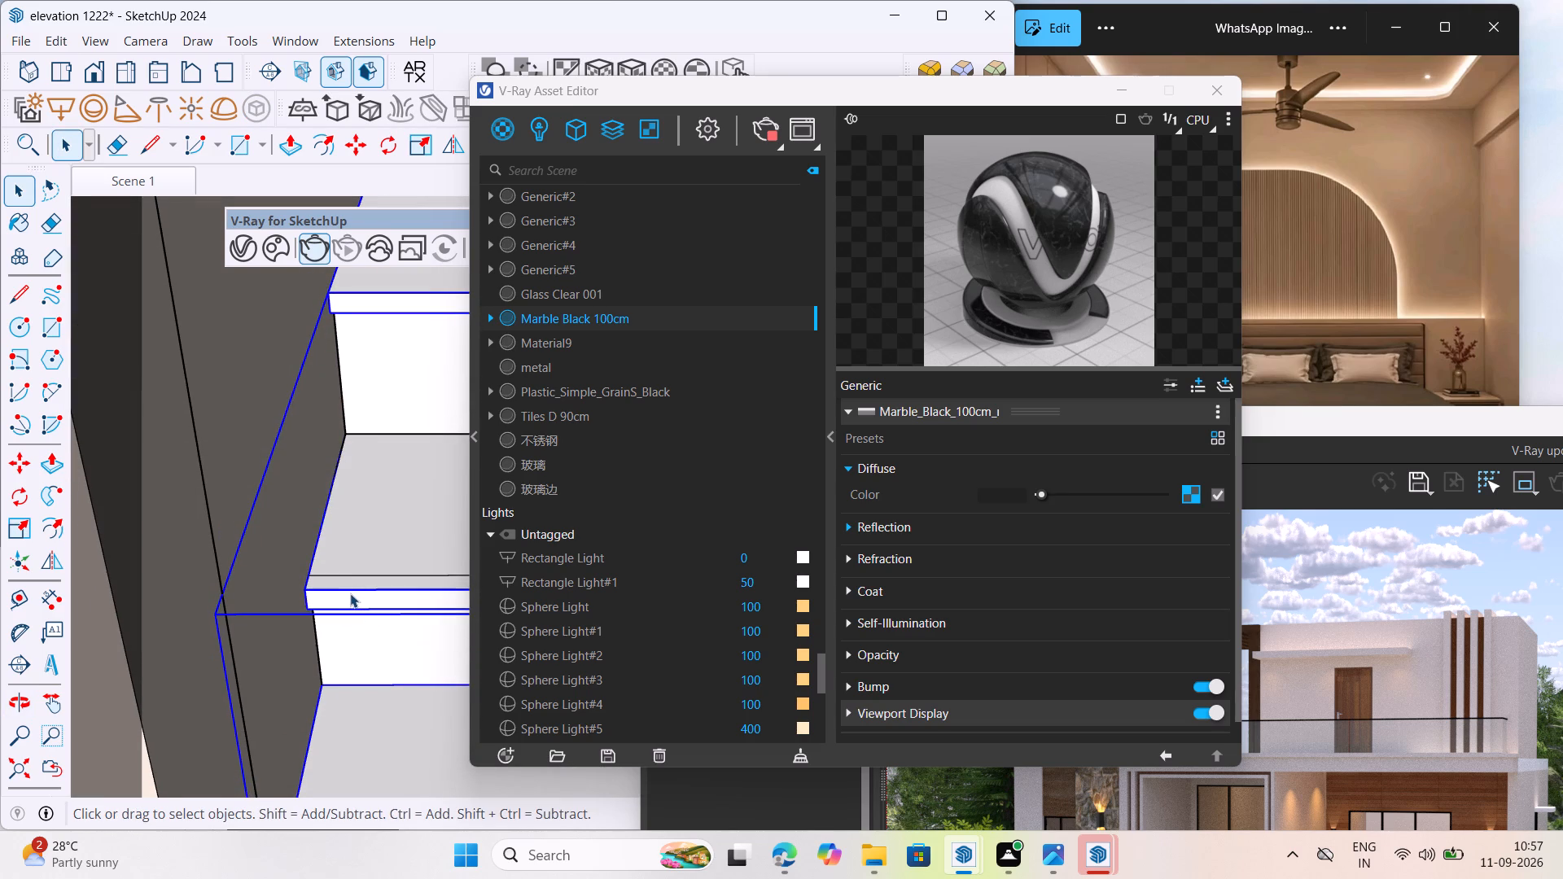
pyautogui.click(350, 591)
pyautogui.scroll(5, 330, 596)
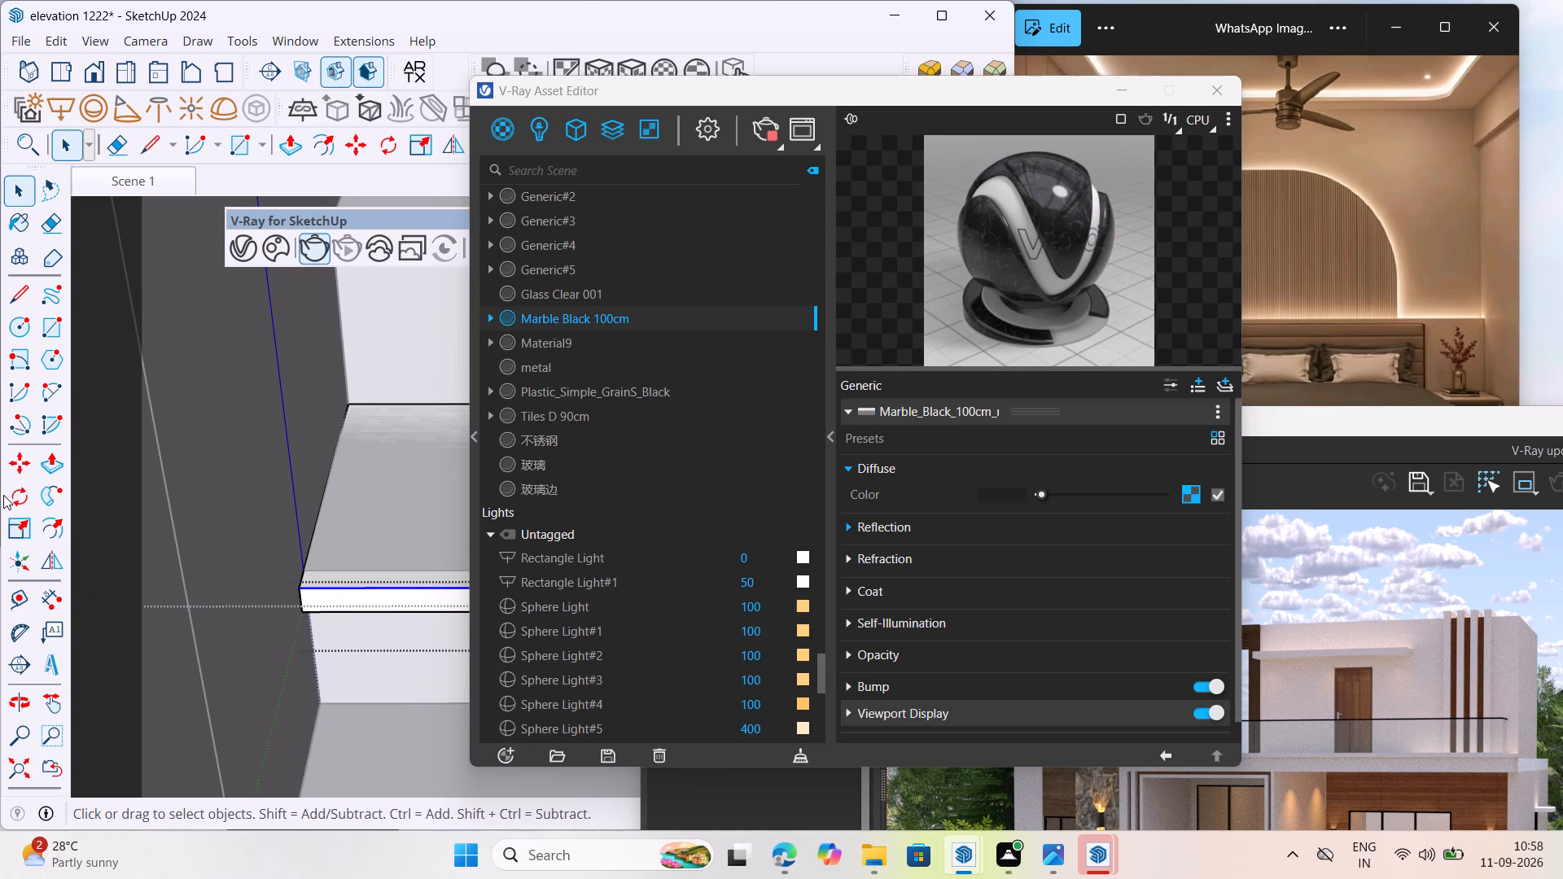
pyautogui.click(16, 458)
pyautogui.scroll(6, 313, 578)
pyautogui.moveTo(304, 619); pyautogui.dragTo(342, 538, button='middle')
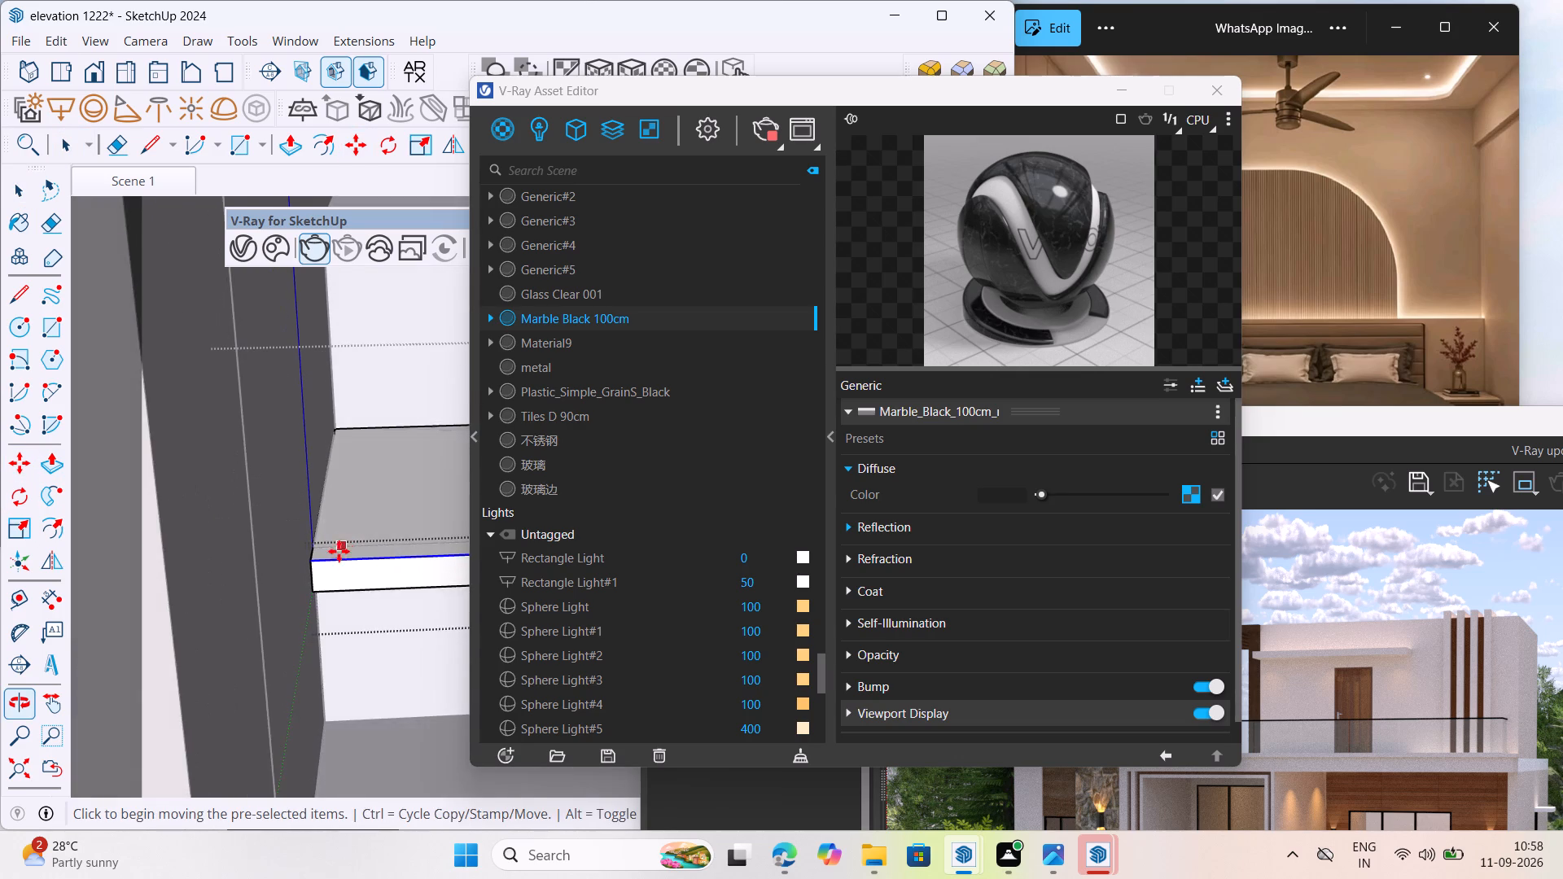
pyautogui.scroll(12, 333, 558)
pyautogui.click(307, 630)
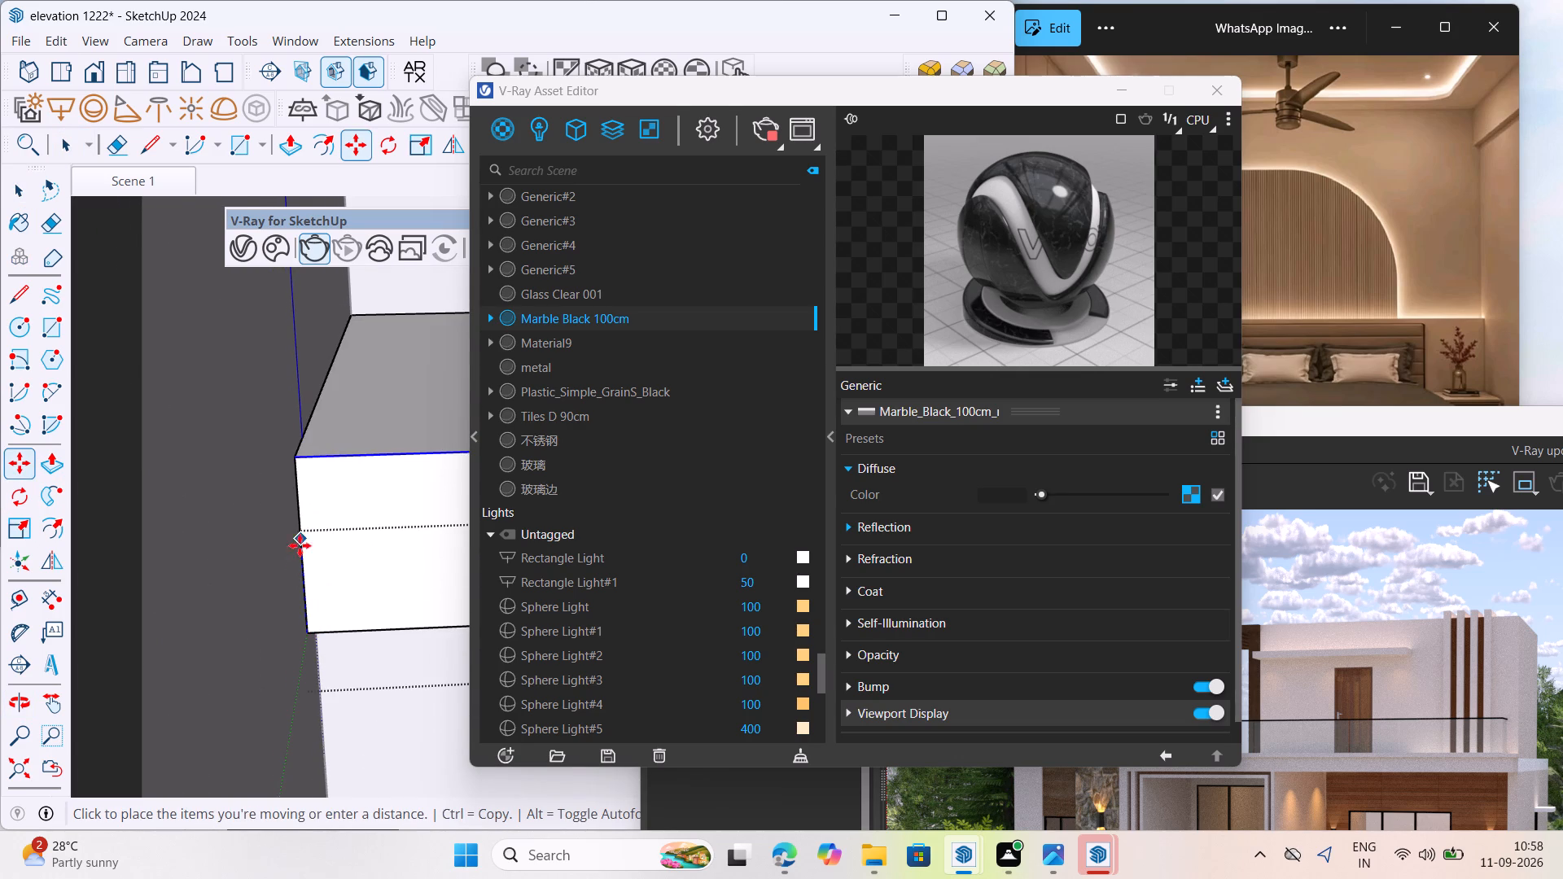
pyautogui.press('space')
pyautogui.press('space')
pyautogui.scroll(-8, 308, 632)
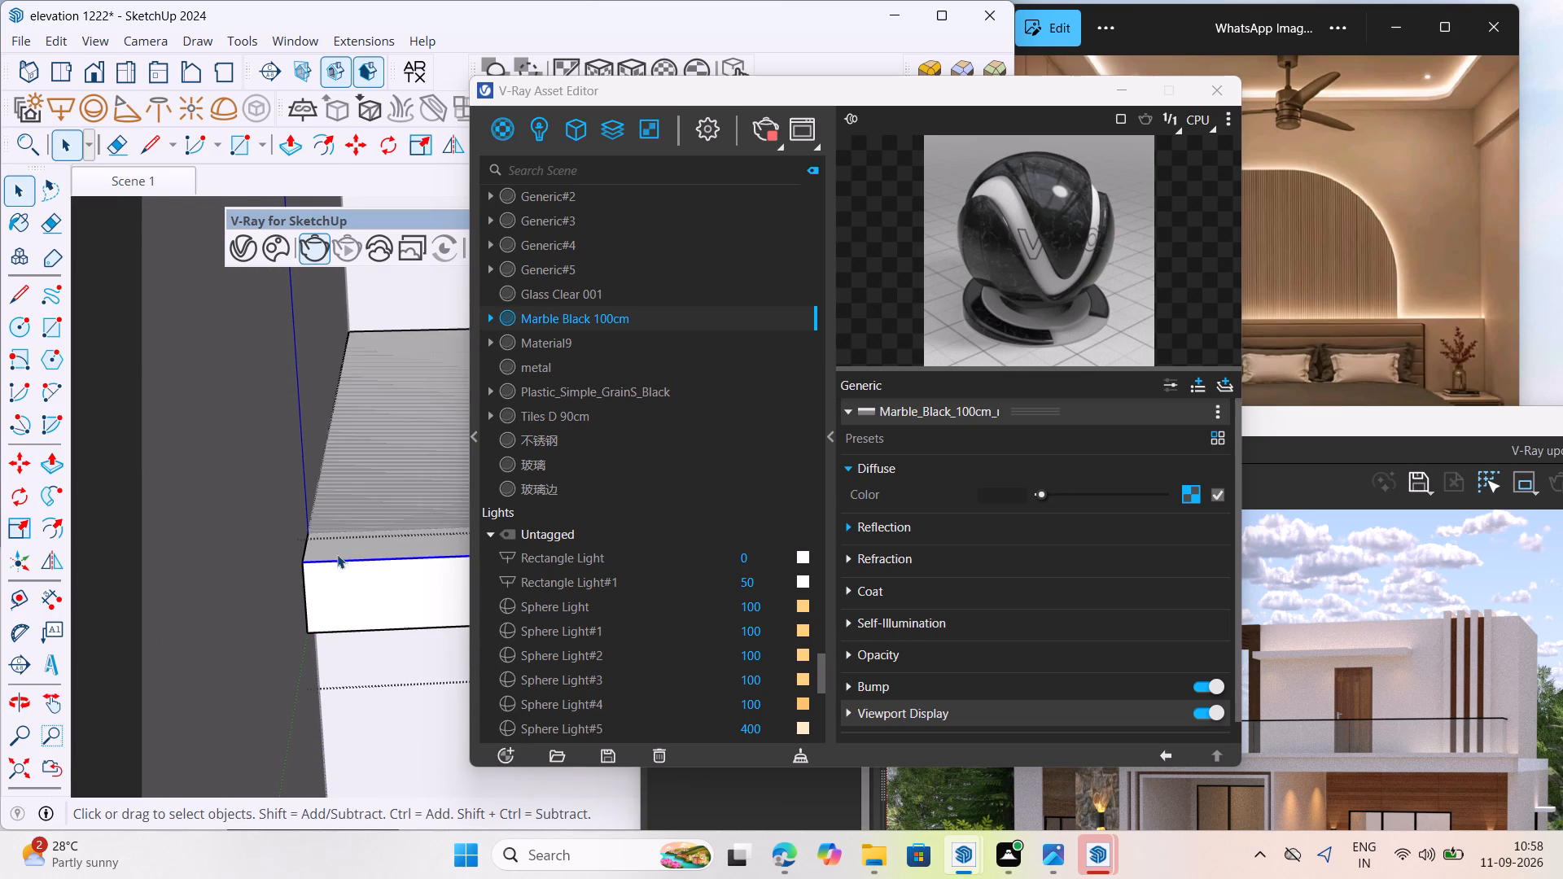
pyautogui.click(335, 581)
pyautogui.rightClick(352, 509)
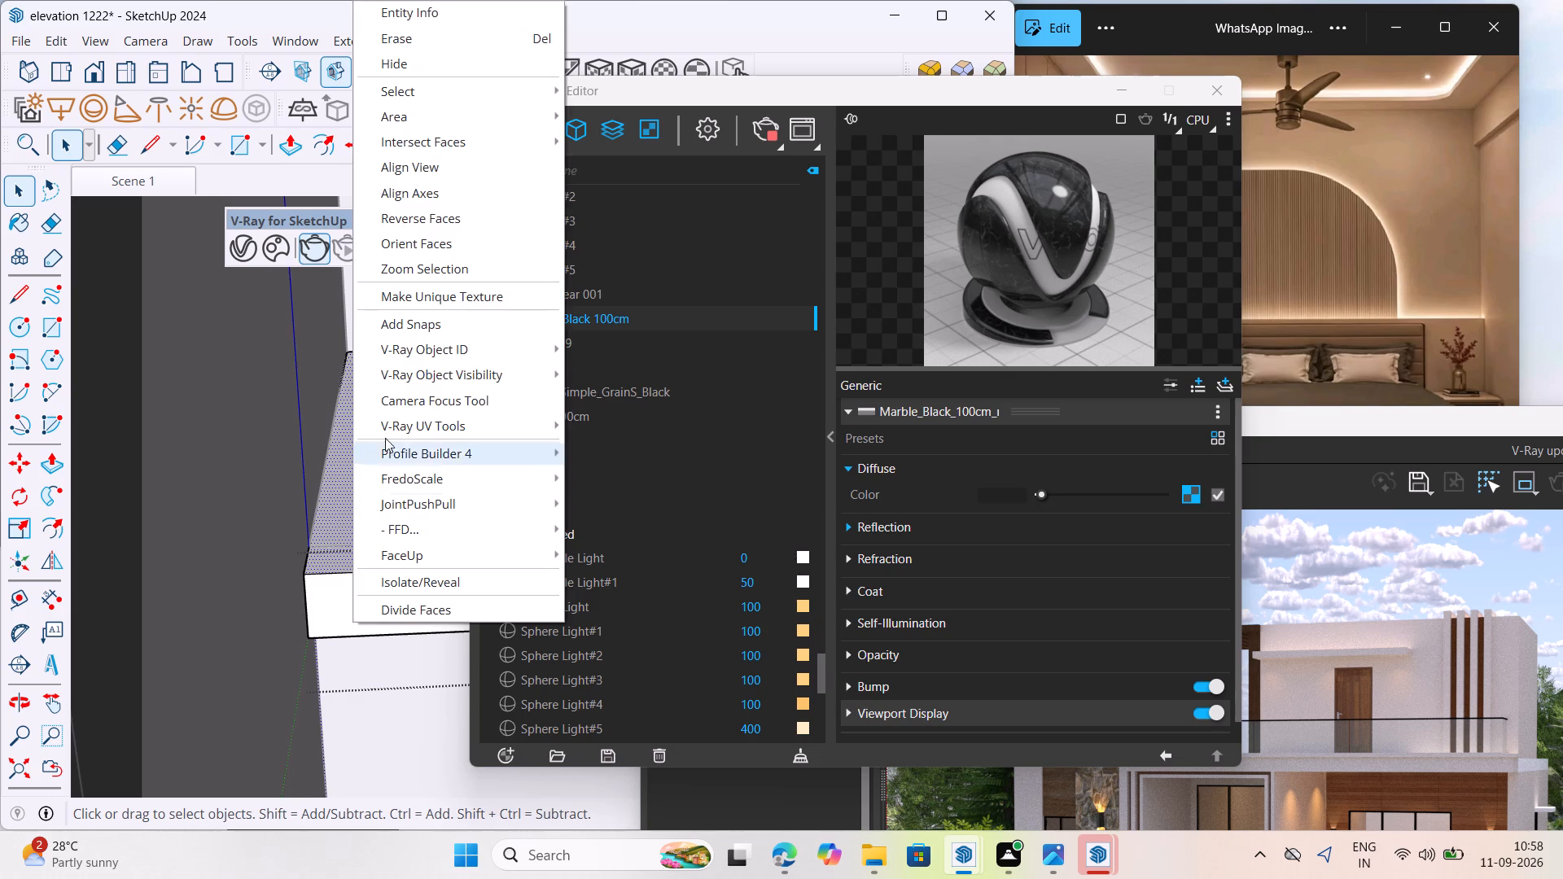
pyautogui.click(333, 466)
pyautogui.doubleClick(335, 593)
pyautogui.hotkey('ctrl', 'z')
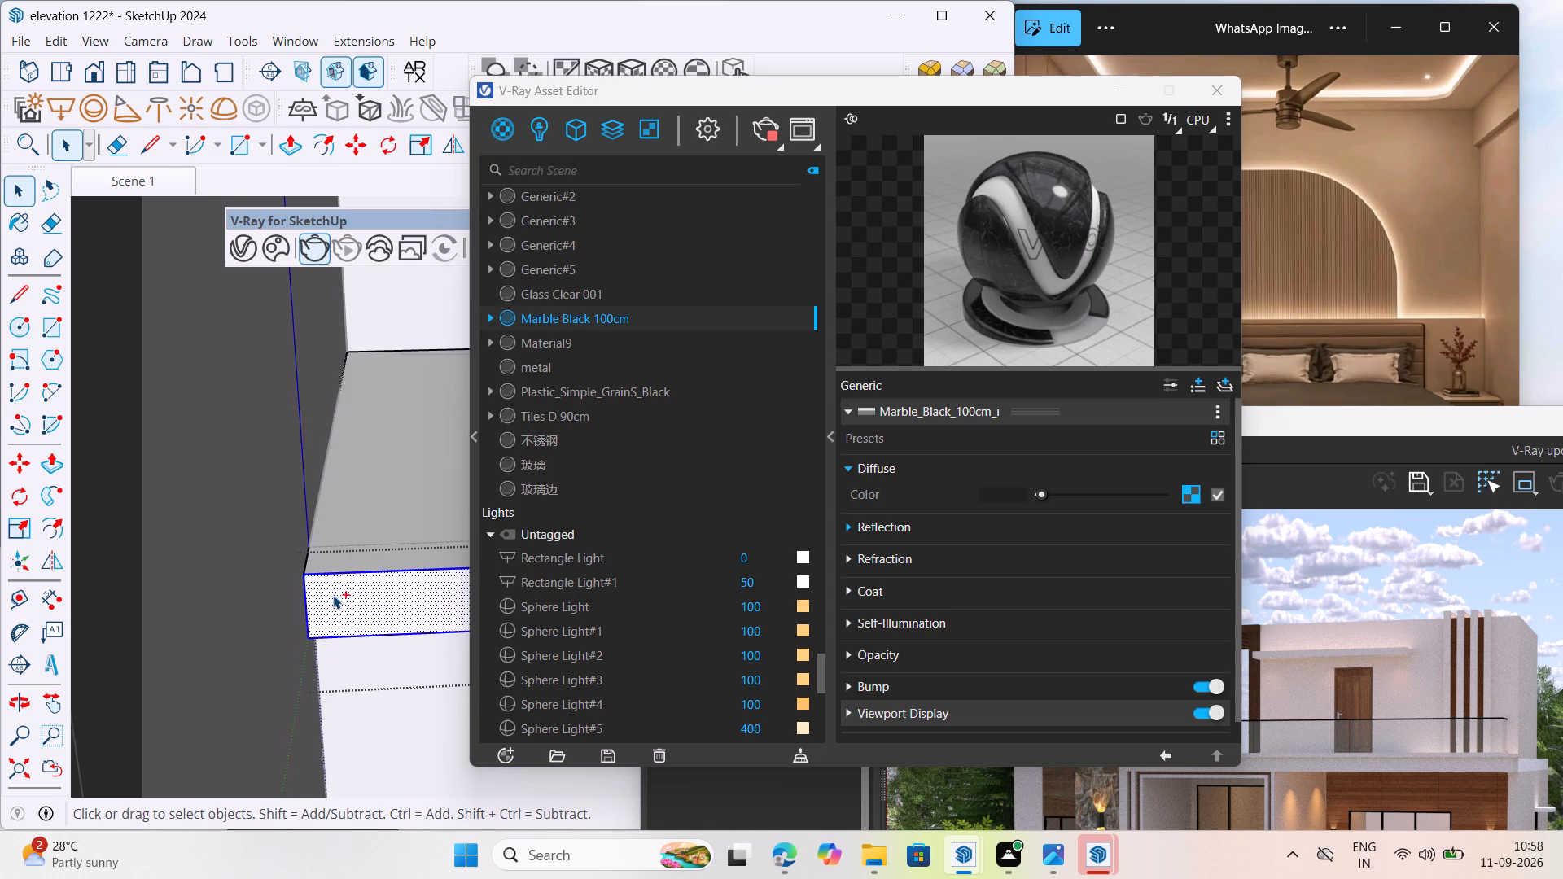
# Move the middle step's tread slab up so its lower front corner rests on the riser's top corner.
pyautogui.click(337, 565)
pyautogui.click(339, 569)
pyautogui.click(329, 569)
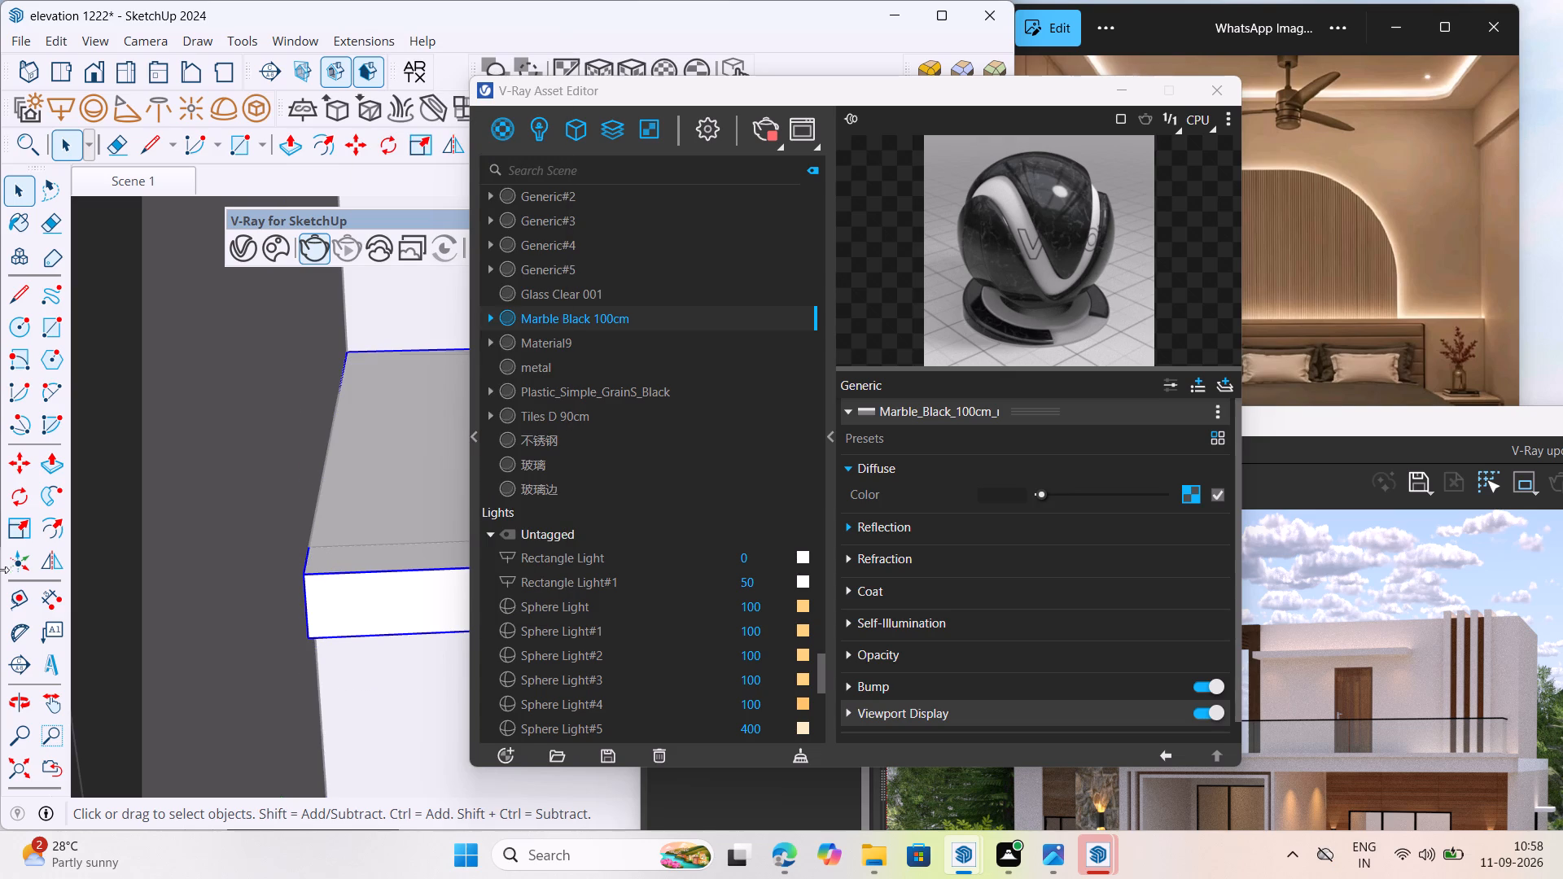
pyautogui.click(24, 458)
pyautogui.scroll(2, 312, 613)
pyautogui.click(309, 640)
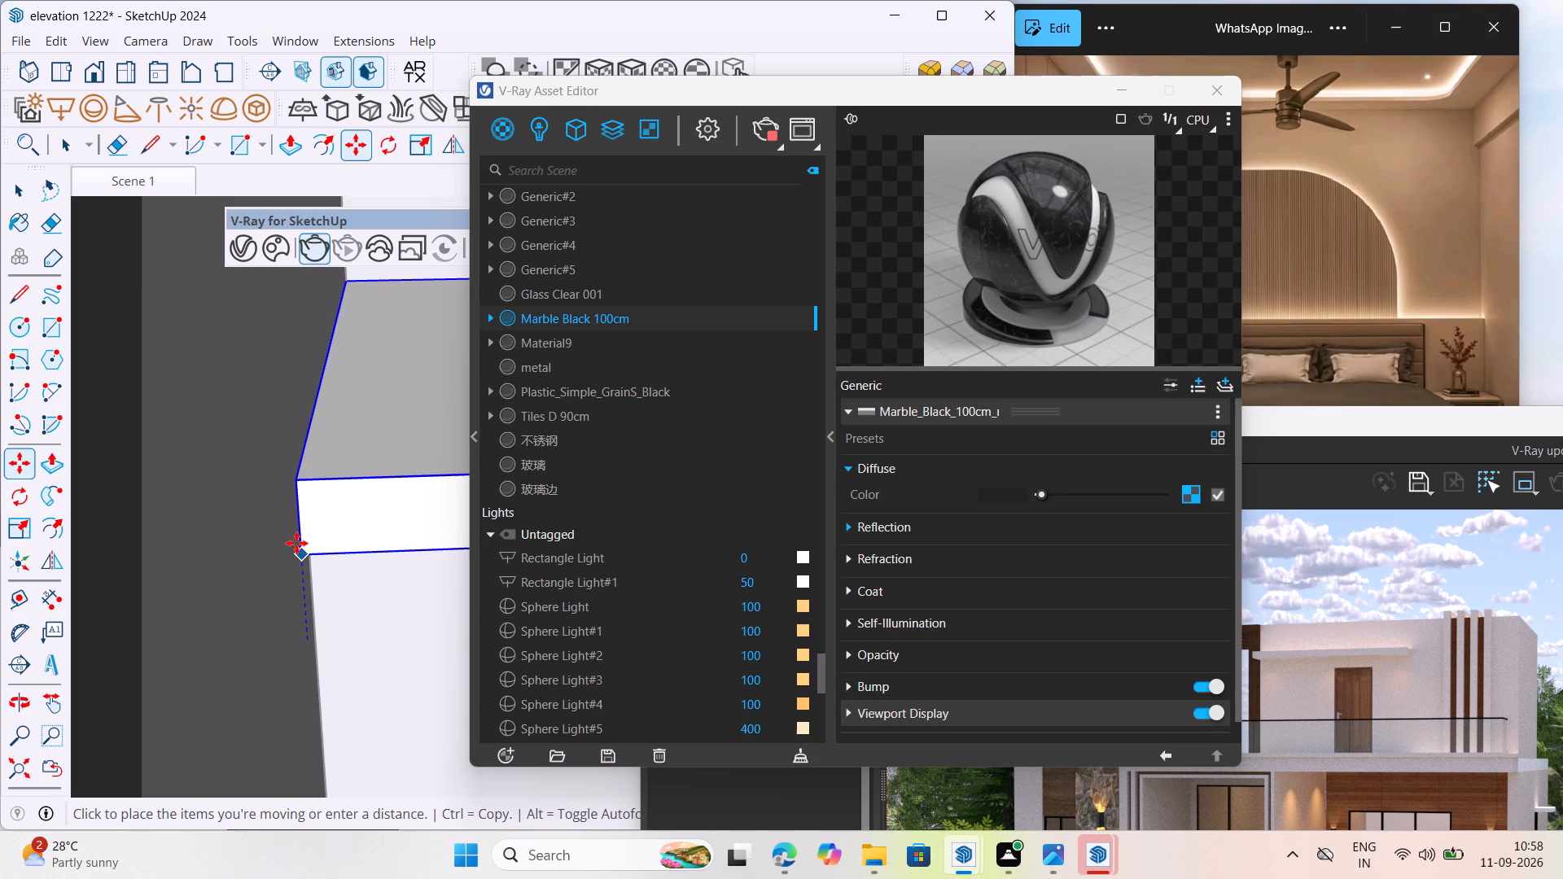
pyautogui.click(313, 534)
# Push/Pull the middle tread slab's front face 1" outward past the riser as a nosing.
pyautogui.moveTo(326, 573); pyautogui.dragTo(265, 549, button='middle')
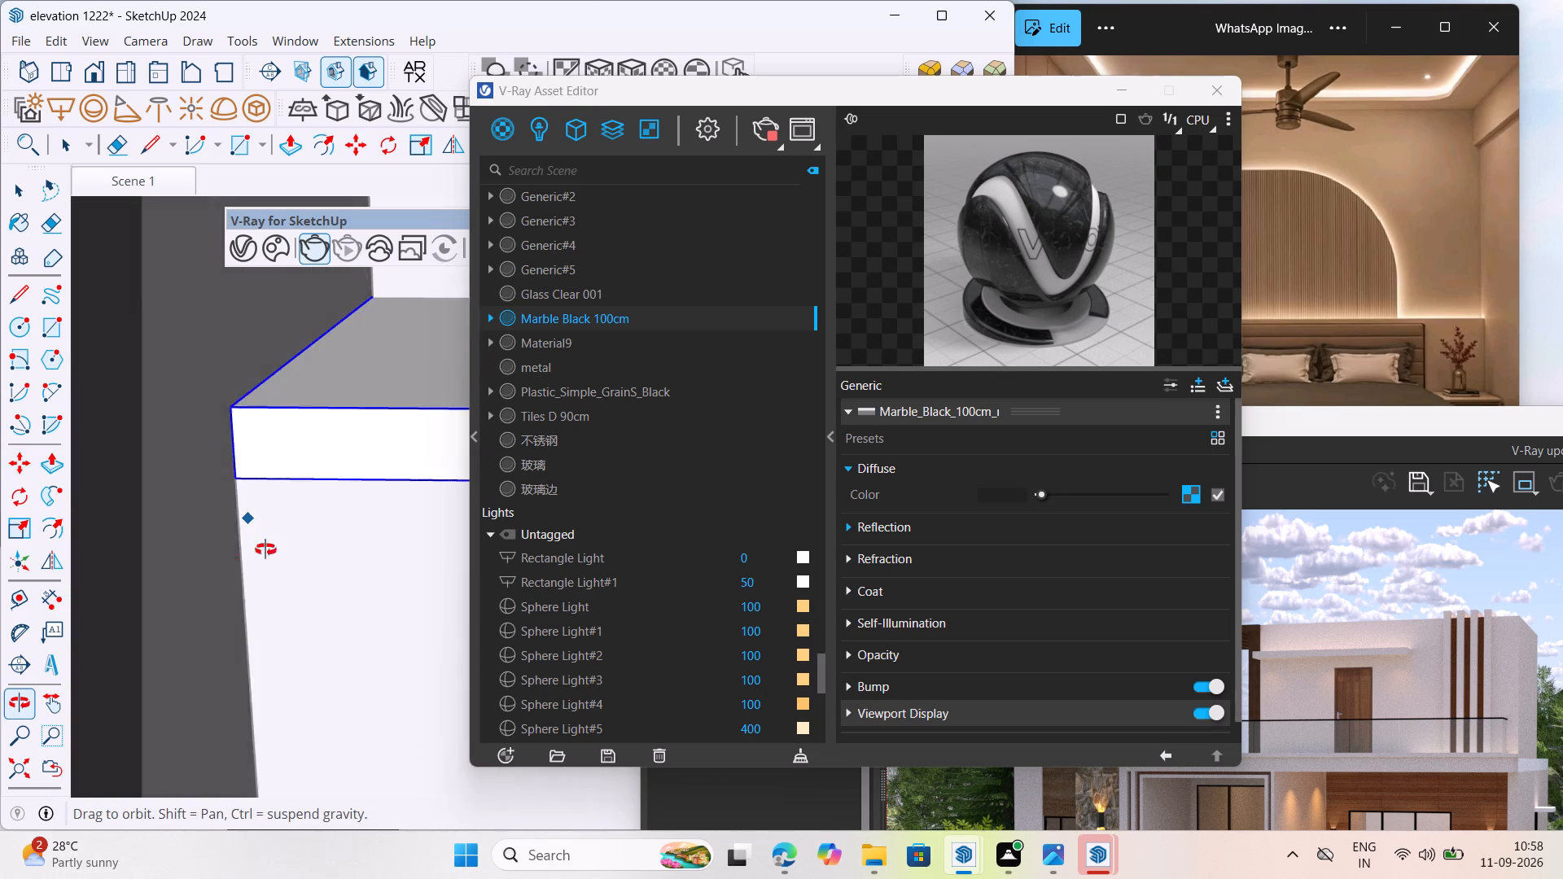
pyautogui.moveTo(265, 549); pyautogui.dragTo(203, 581, button='middle')
pyautogui.press('space')
pyautogui.tripleClick(249, 508)
pyautogui.doubleClick(249, 509)
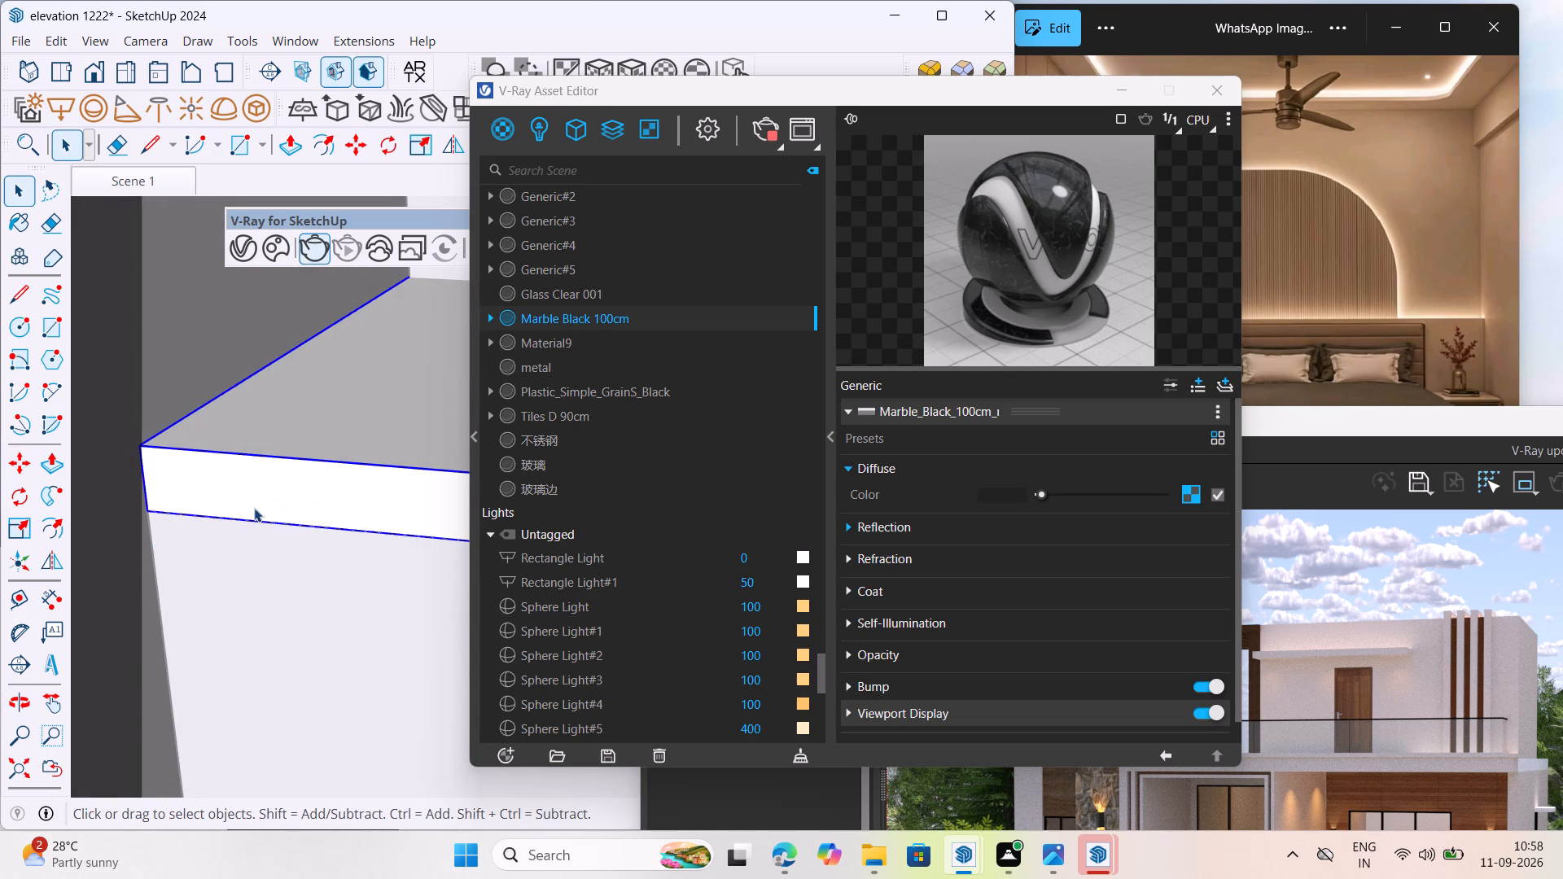
pyautogui.doubleClick(254, 508)
pyautogui.tripleClick(260, 502)
pyautogui.doubleClick(261, 501)
pyautogui.doubleClick(264, 494)
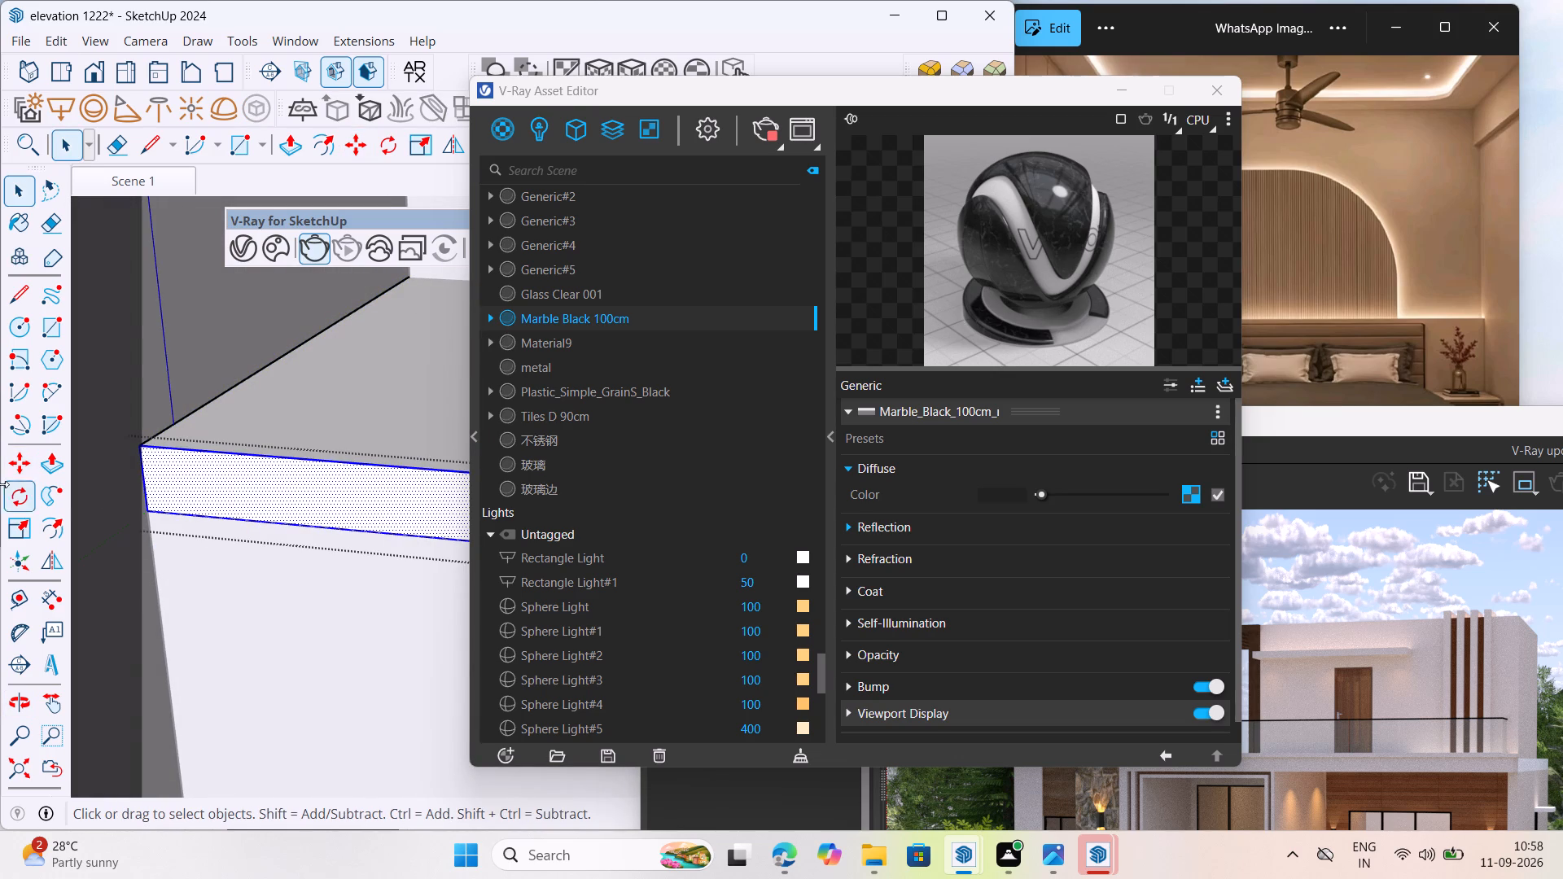
pyautogui.click(47, 461)
pyautogui.click(318, 497)
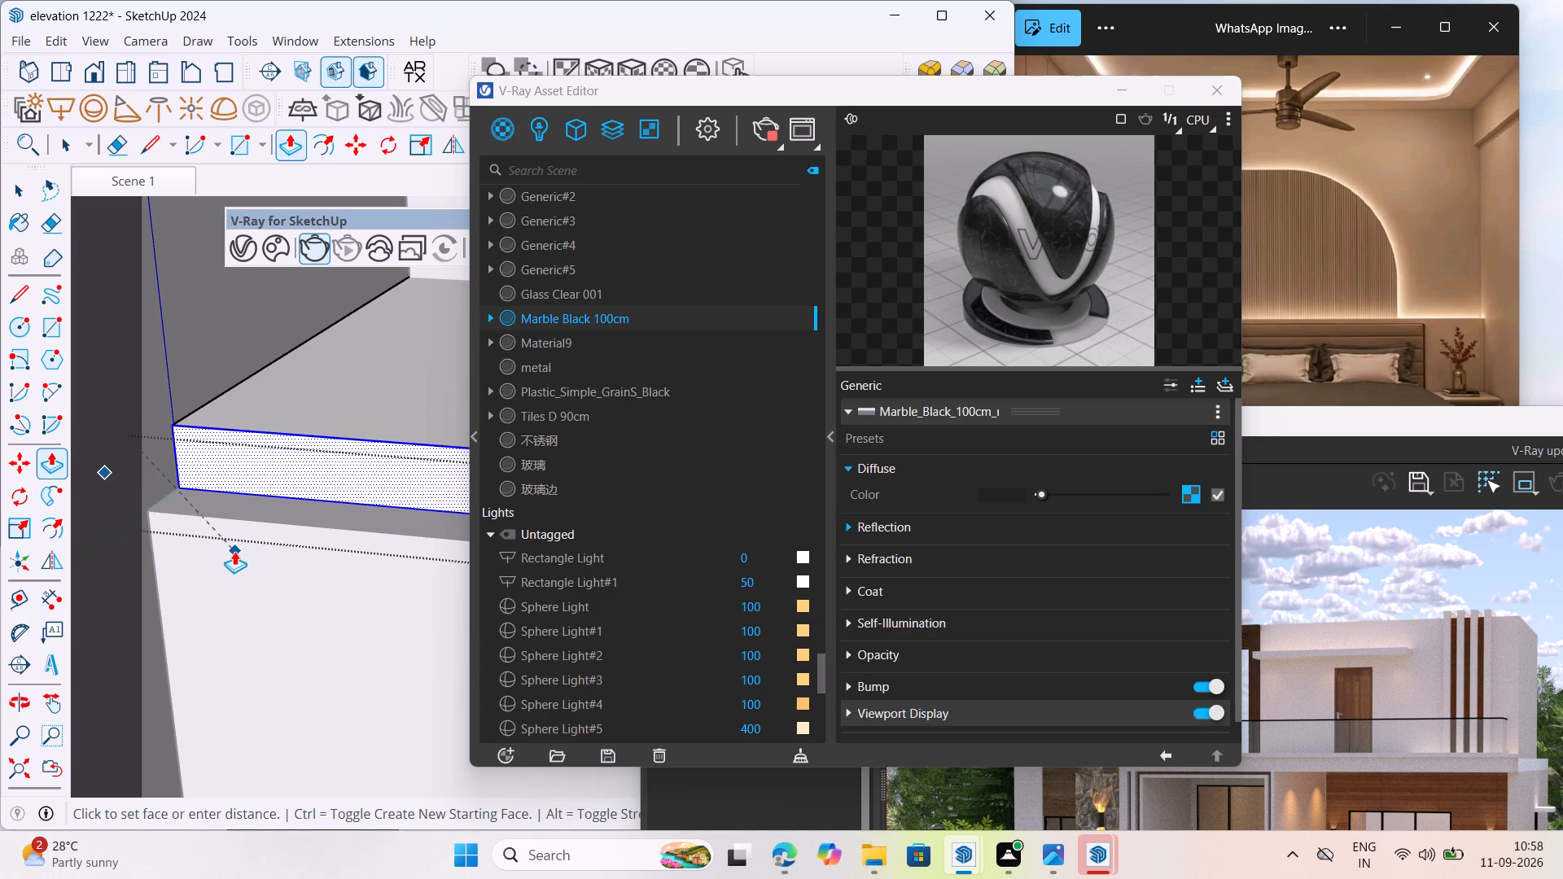
pyautogui.write('1"')
pyautogui.press('Return')
pyautogui.press('space')
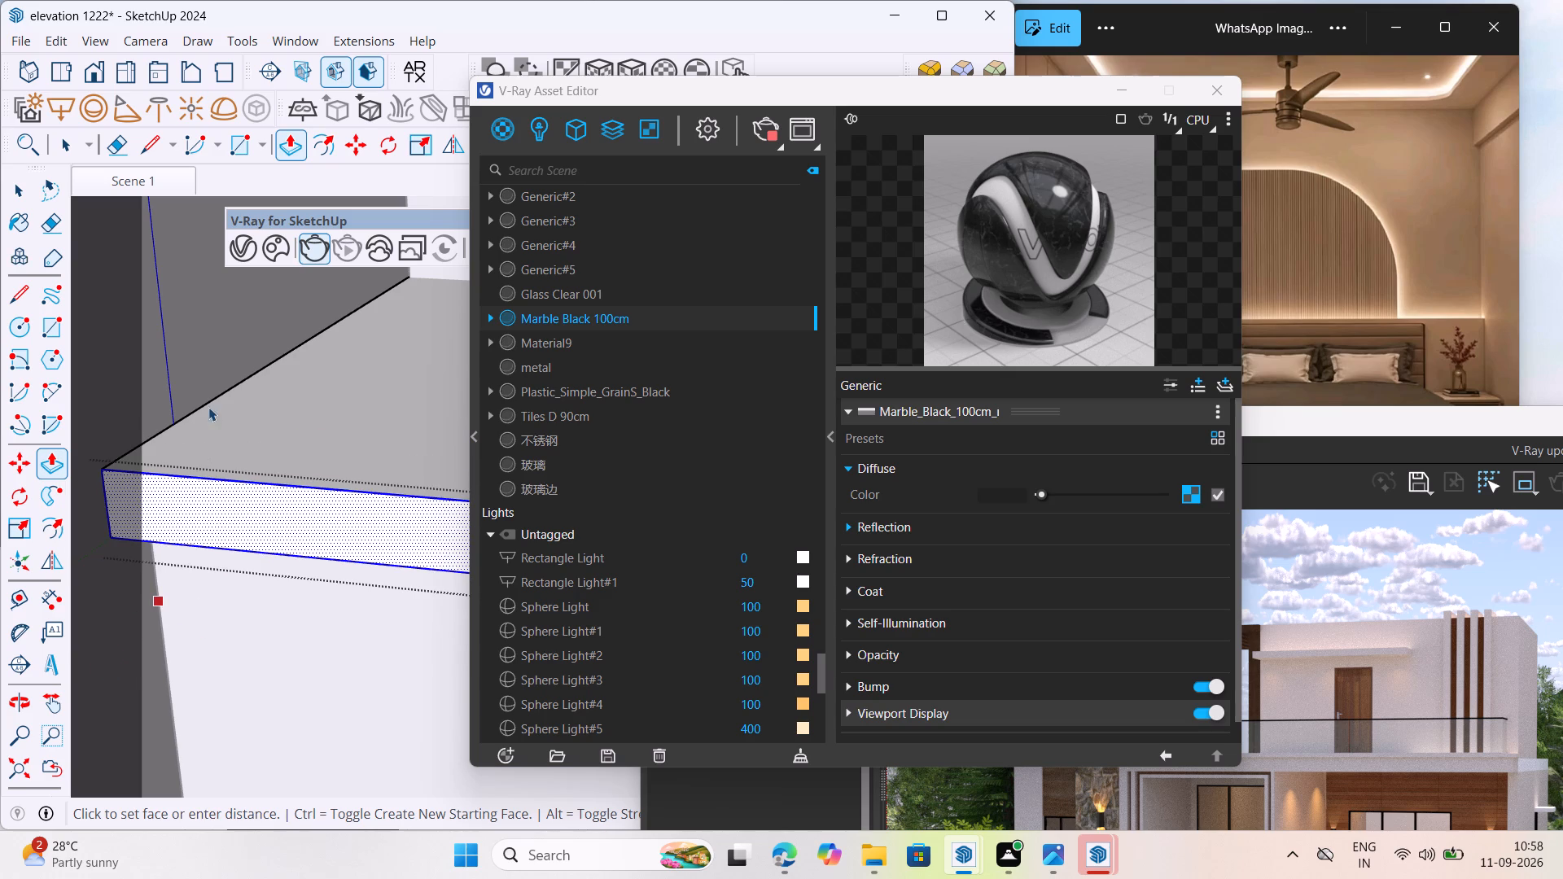
# Leave editing of the middle step's tread slab, keeping the enclosing steps group open.
pyautogui.rightClick(208, 407)
pyautogui.rightClick(339, 643)
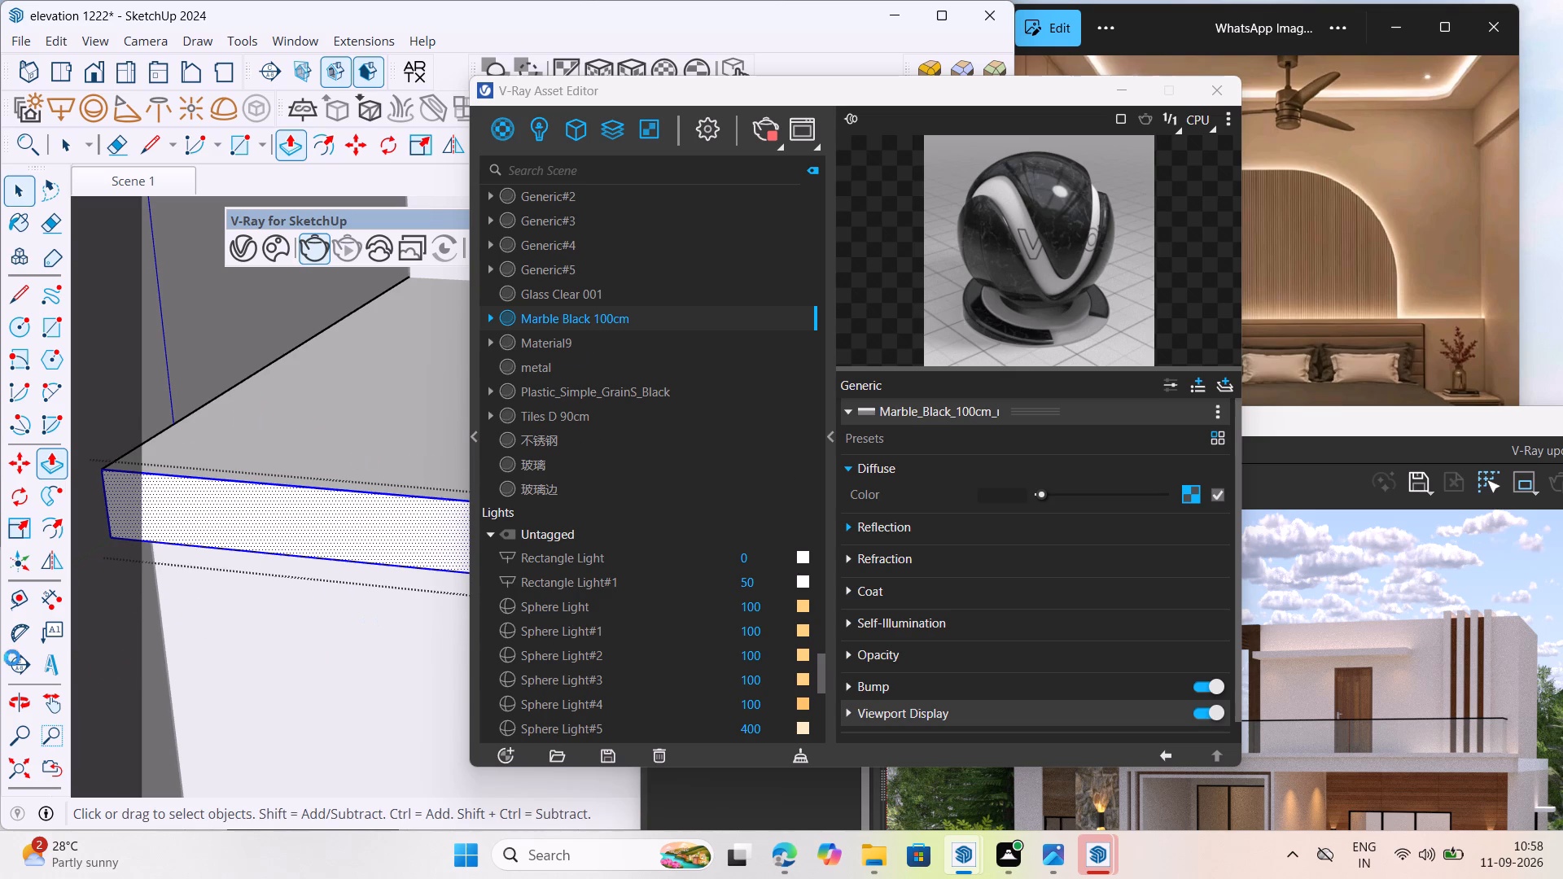
pyautogui.scroll(-6, 231, 555)
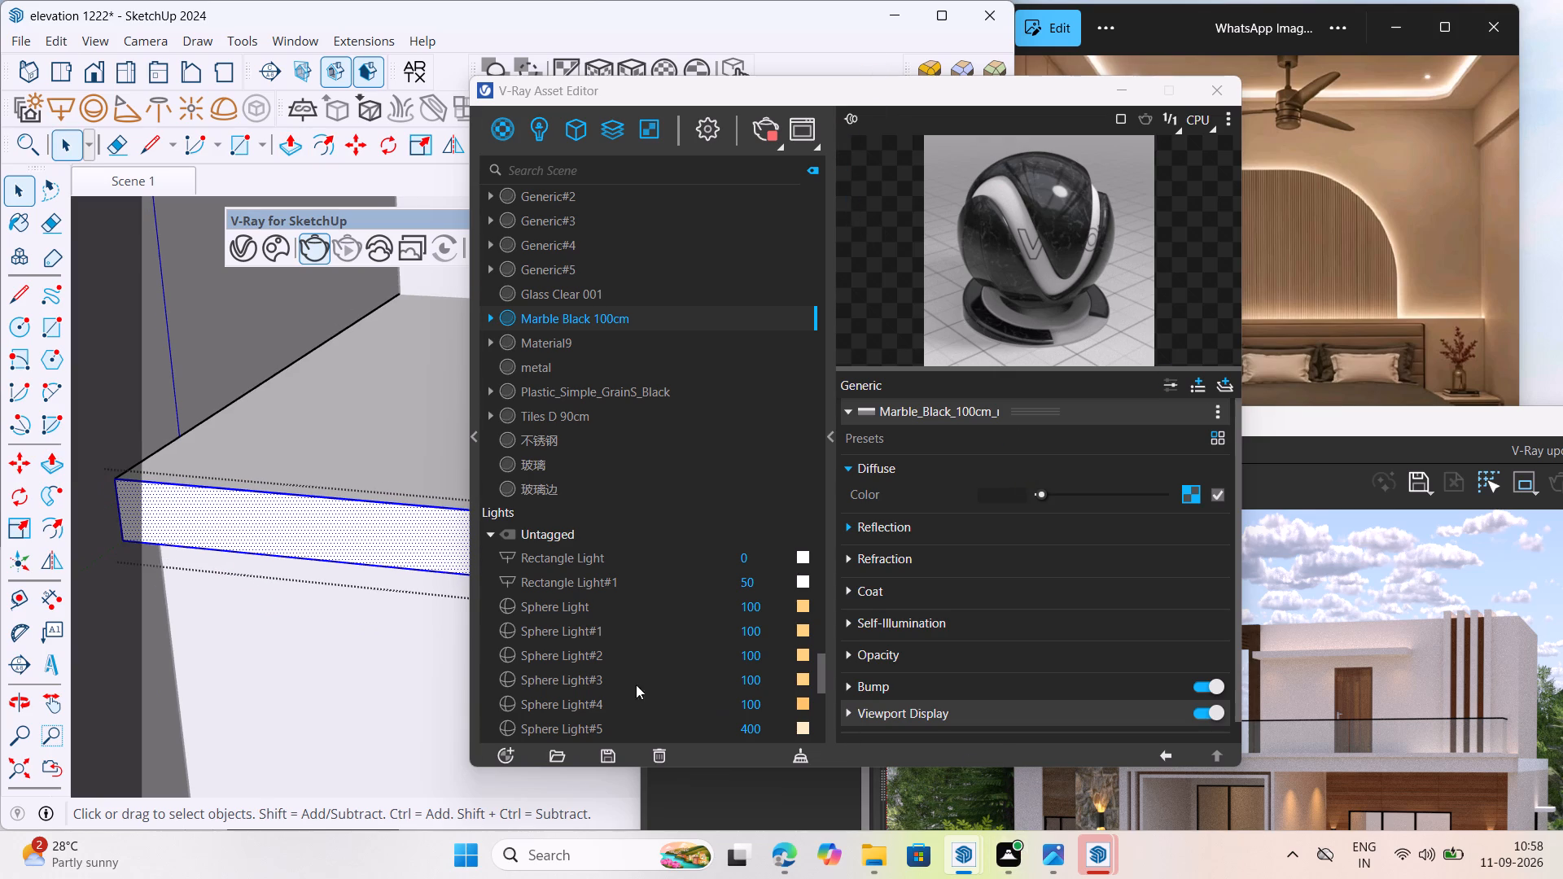
pyautogui.scroll(-13, 304, 554)
pyautogui.press('space')
pyautogui.click(327, 524)
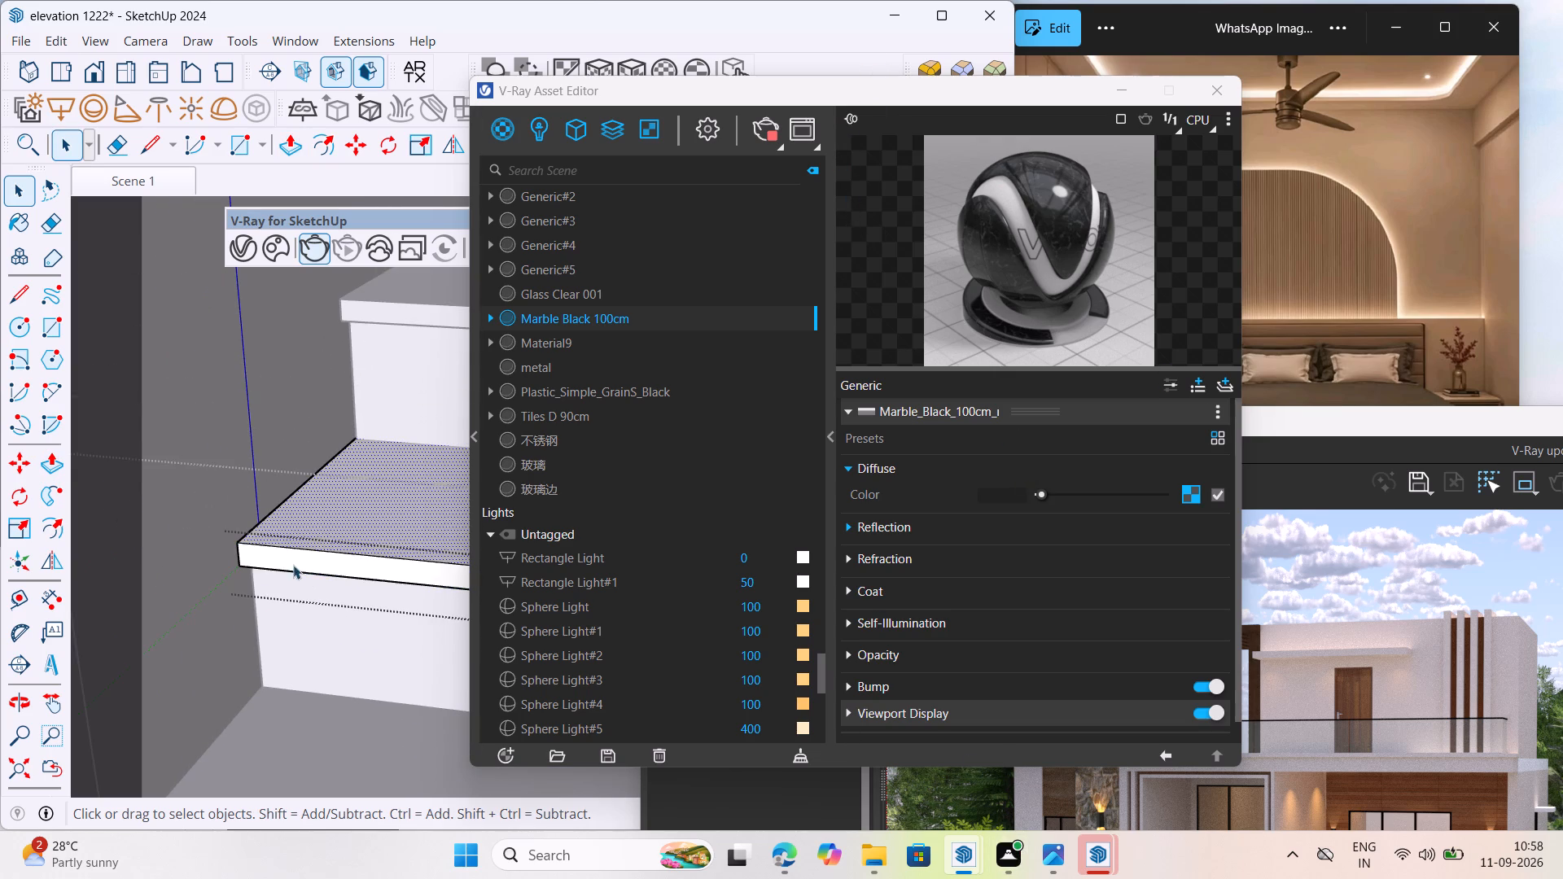
pyautogui.click(292, 552)
pyautogui.scroll(-14, 329, 566)
pyautogui.rightClick(251, 433)
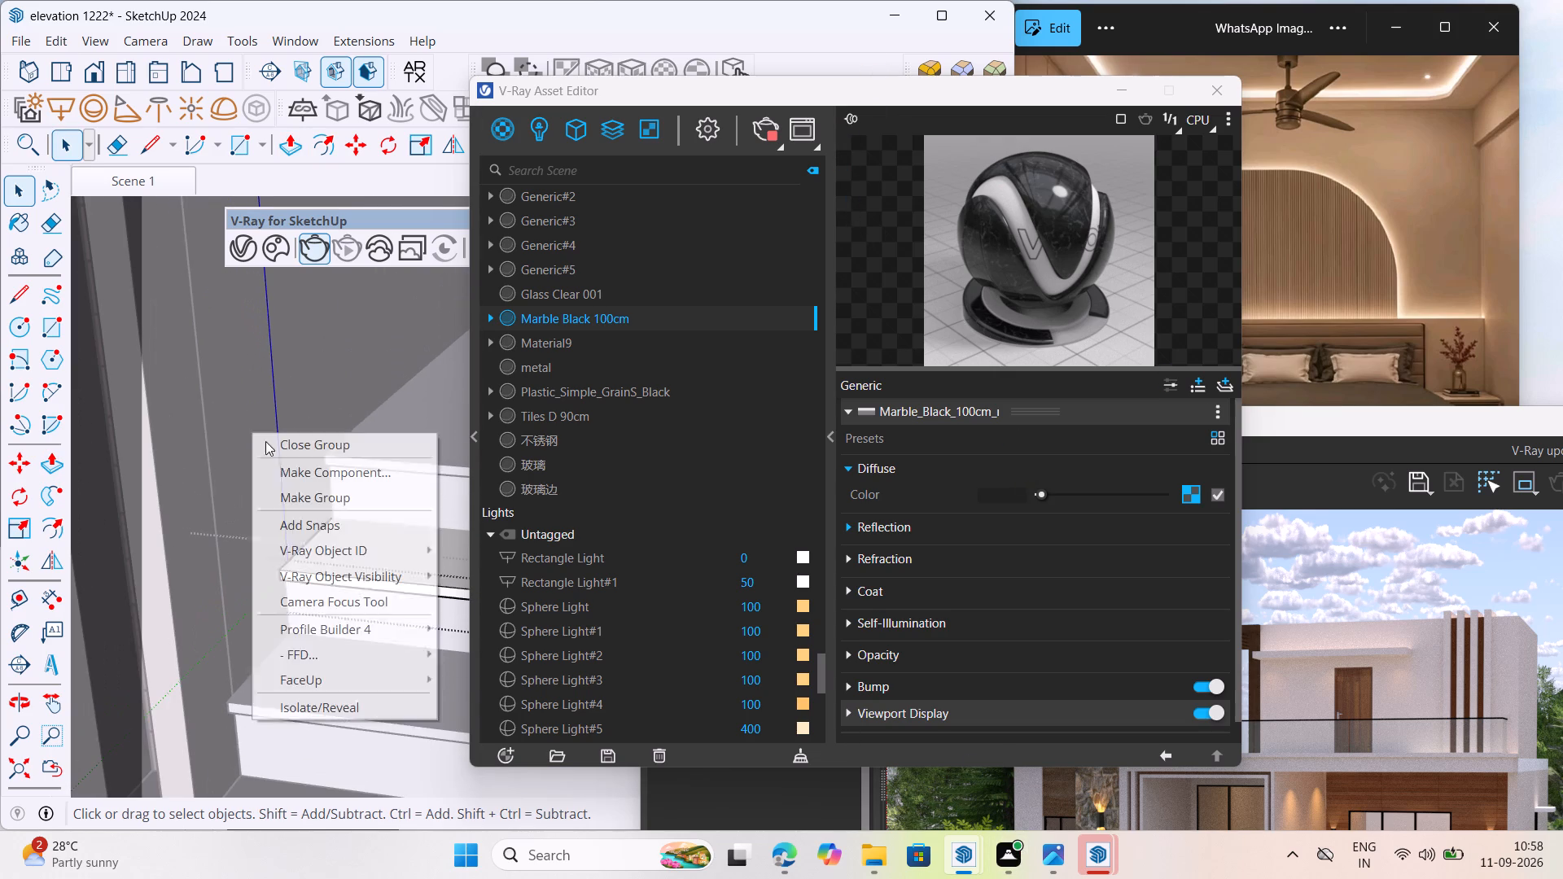
pyautogui.click(283, 445)
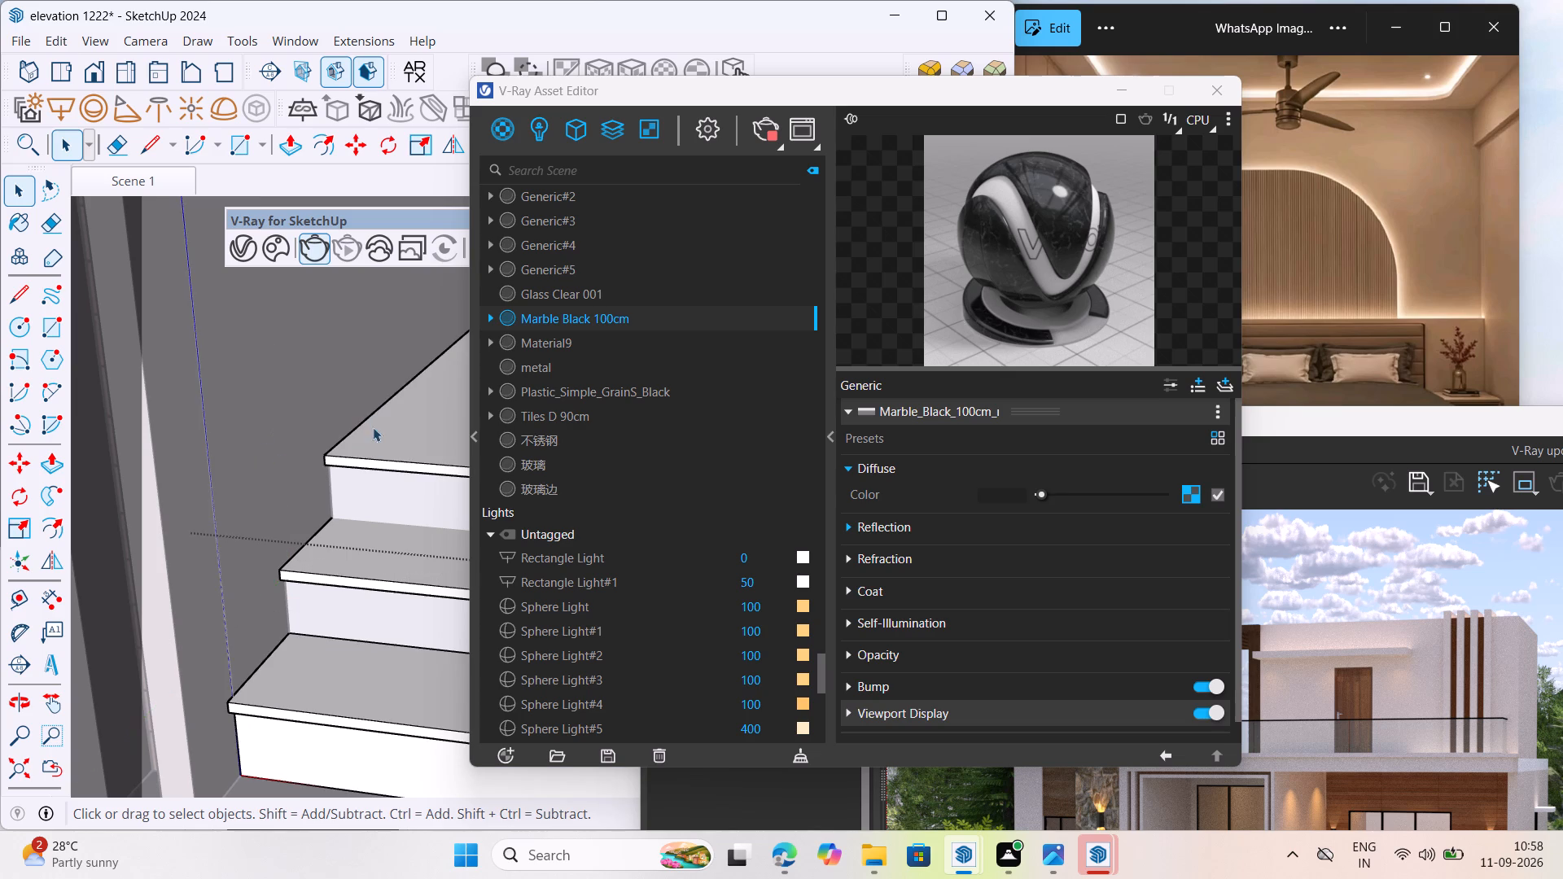
# Apply the Marble Black 100cm material to the top landing slab, the middle tread slab and the bottom tread slab.
pyautogui.click(376, 445)
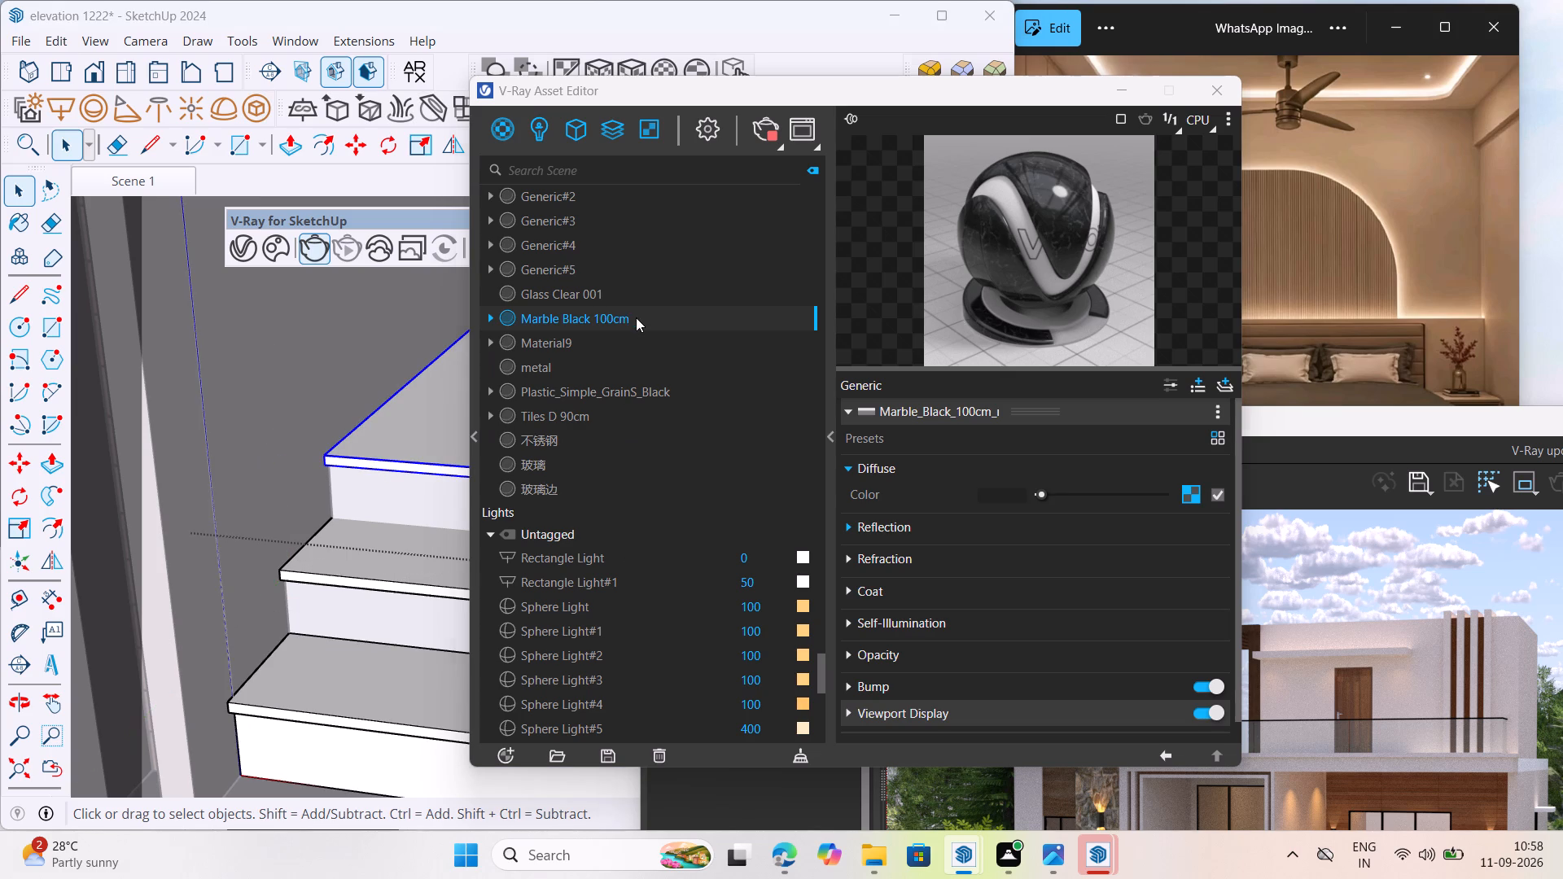
pyautogui.rightClick(636, 317)
pyautogui.click(726, 362)
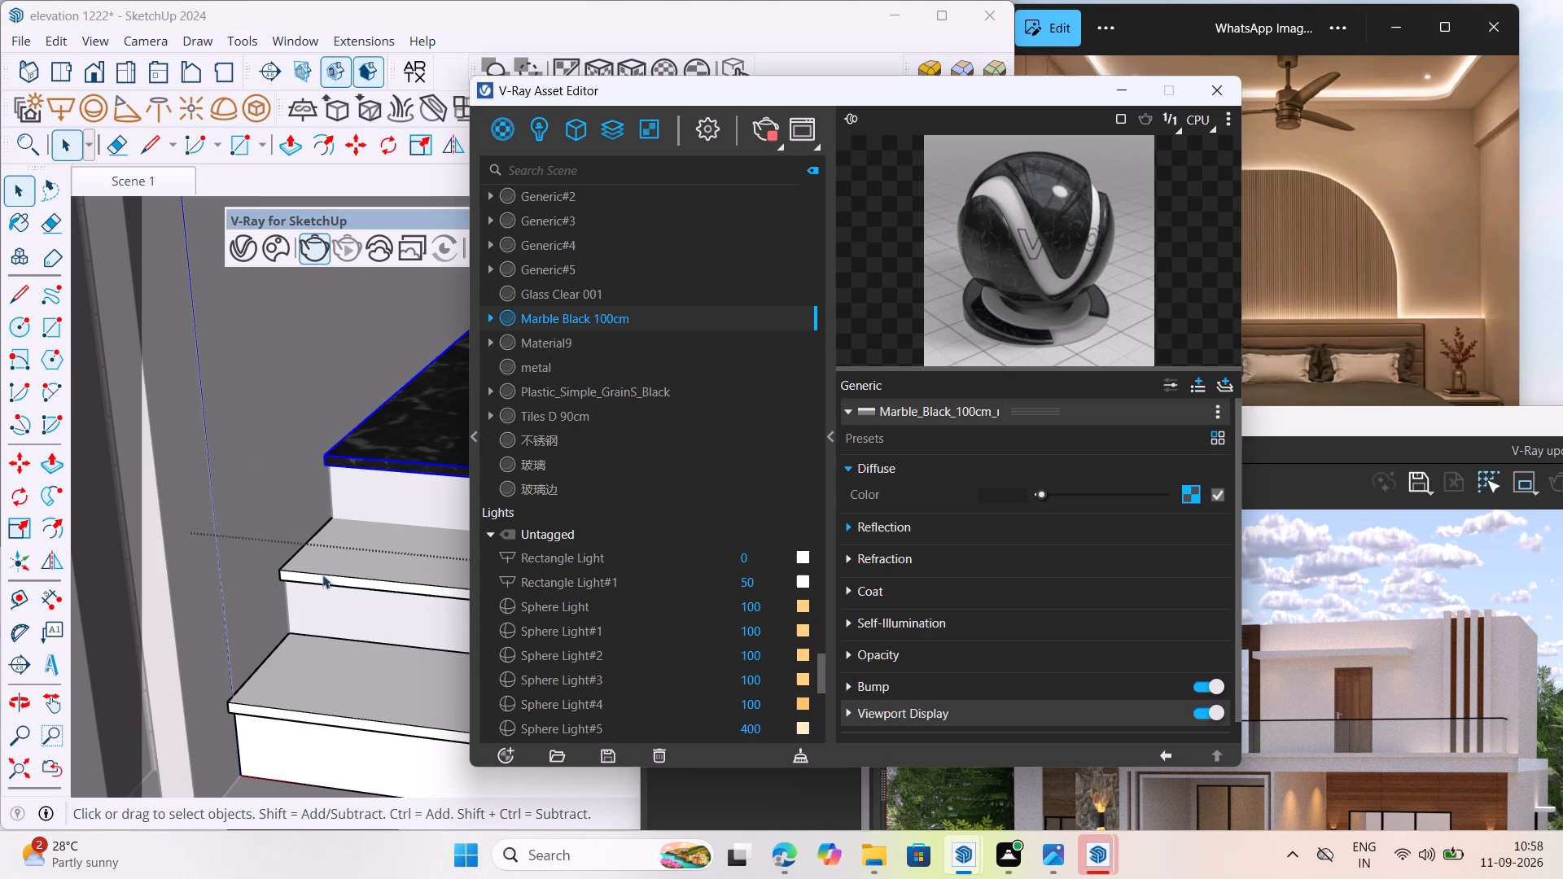
pyautogui.click(352, 563)
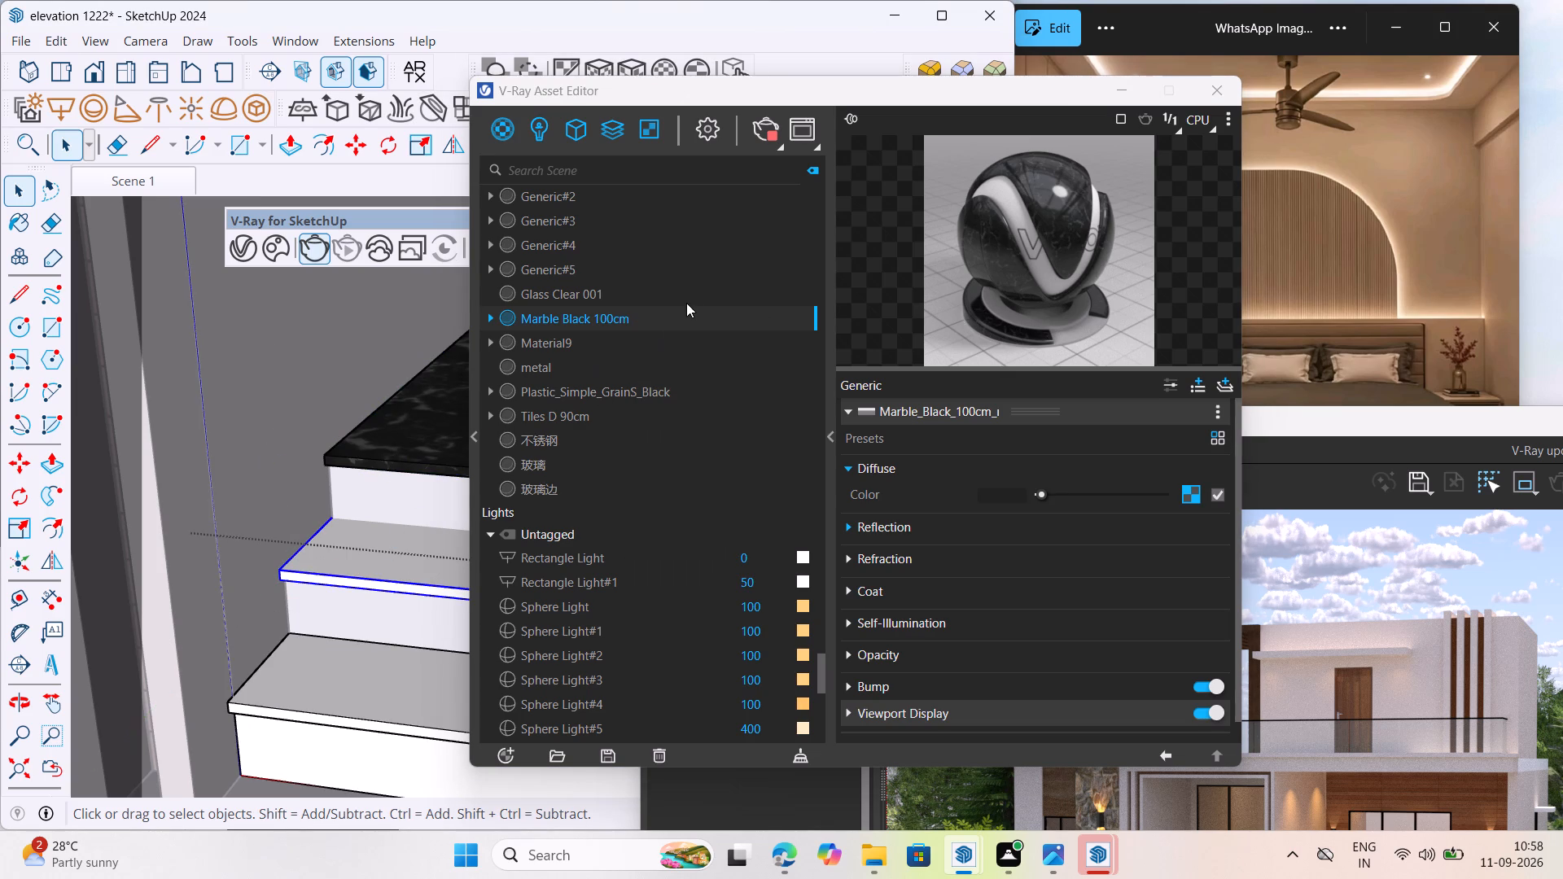
pyautogui.rightClick(668, 332)
pyautogui.click(729, 373)
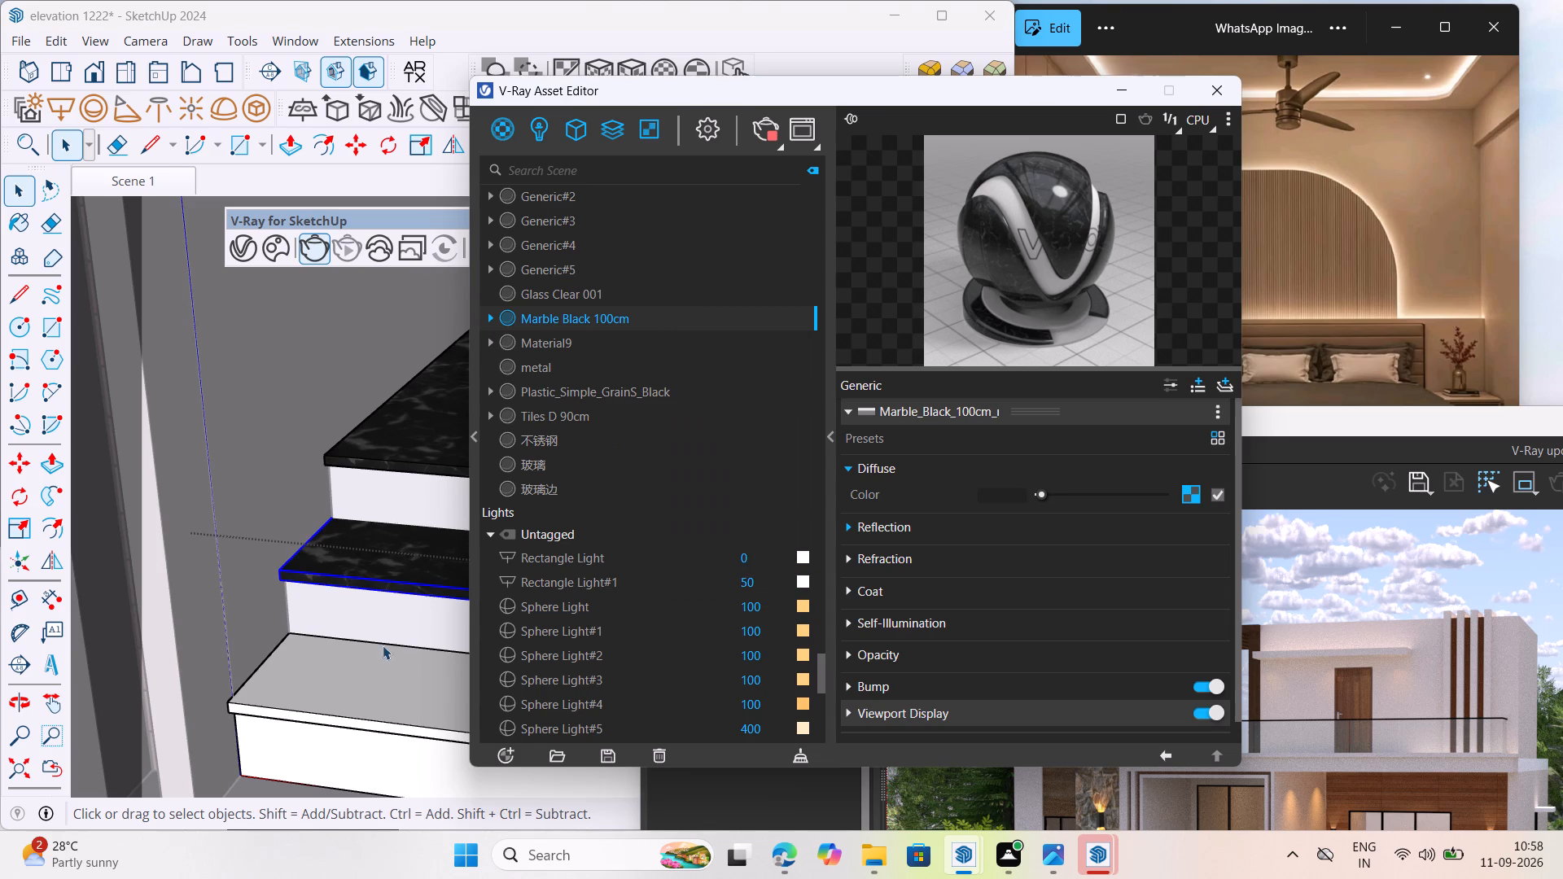
pyautogui.click(318, 673)
pyautogui.rightClick(671, 316)
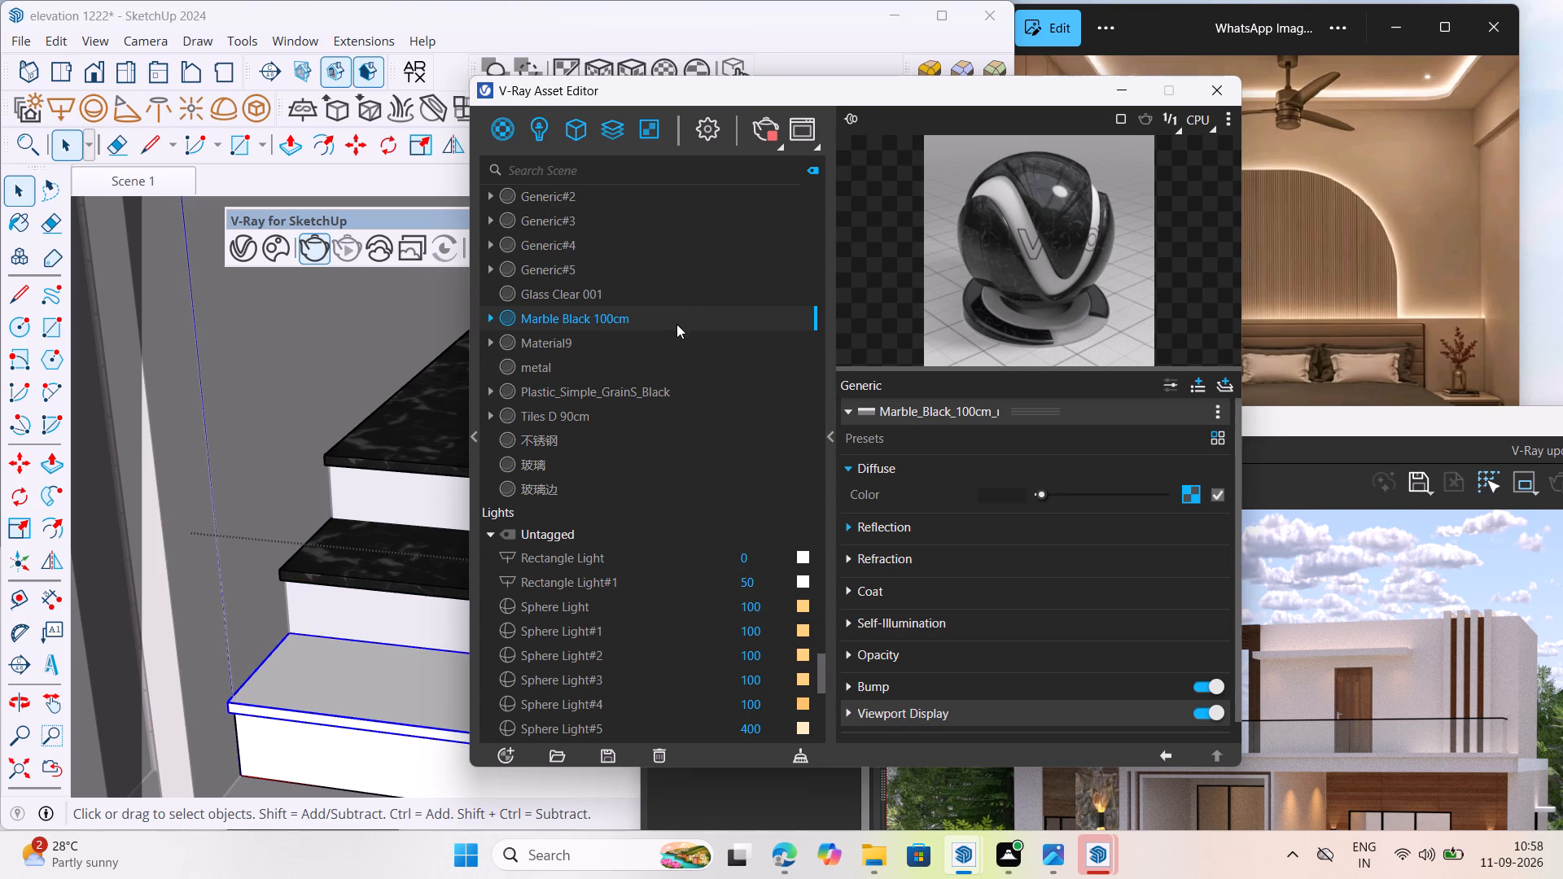
pyautogui.click(730, 365)
# Leave editing of the entrance steps group and restore the Scene 1 camera view.
pyautogui.scroll(-14, 337, 500)
pyautogui.scroll(-20, 304, 566)
pyautogui.scroll(-1, 304, 566)
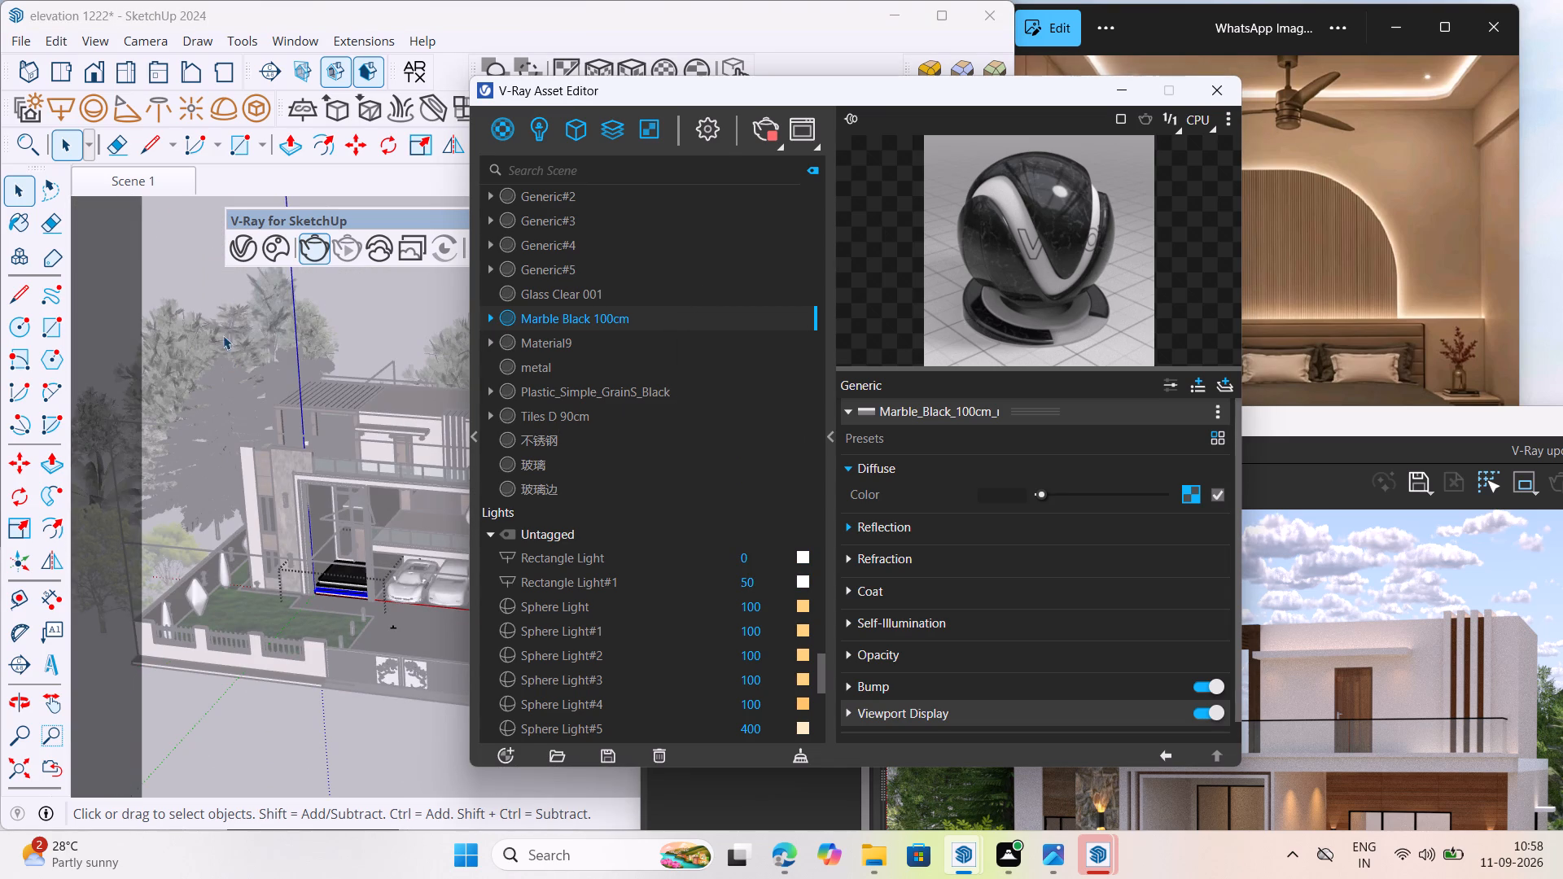
pyautogui.rightClick(222, 329)
pyautogui.click(300, 348)
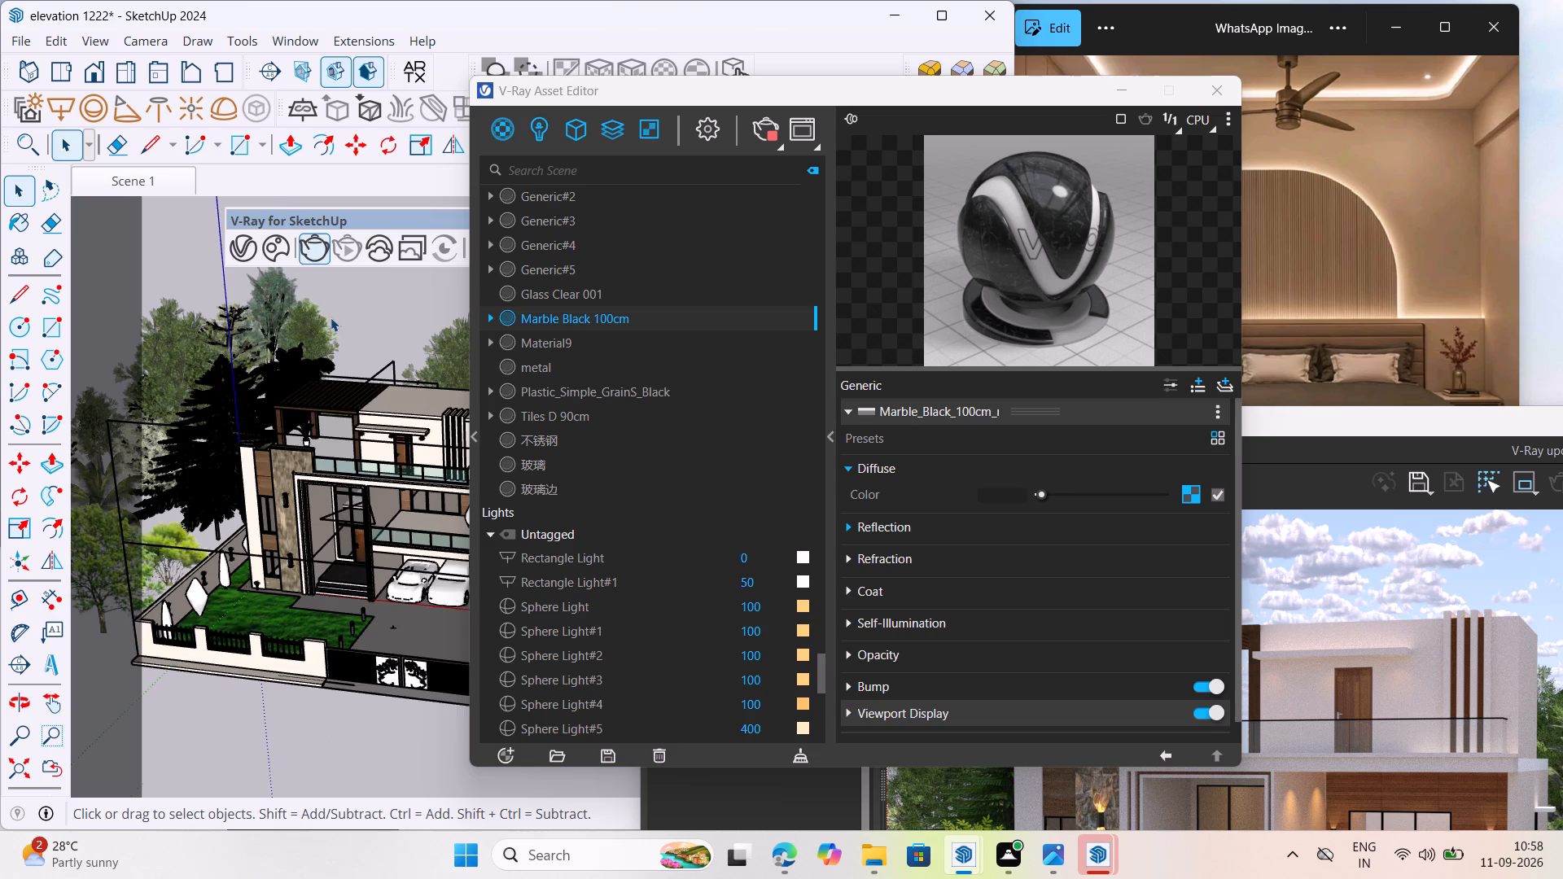
pyautogui.click(160, 173)
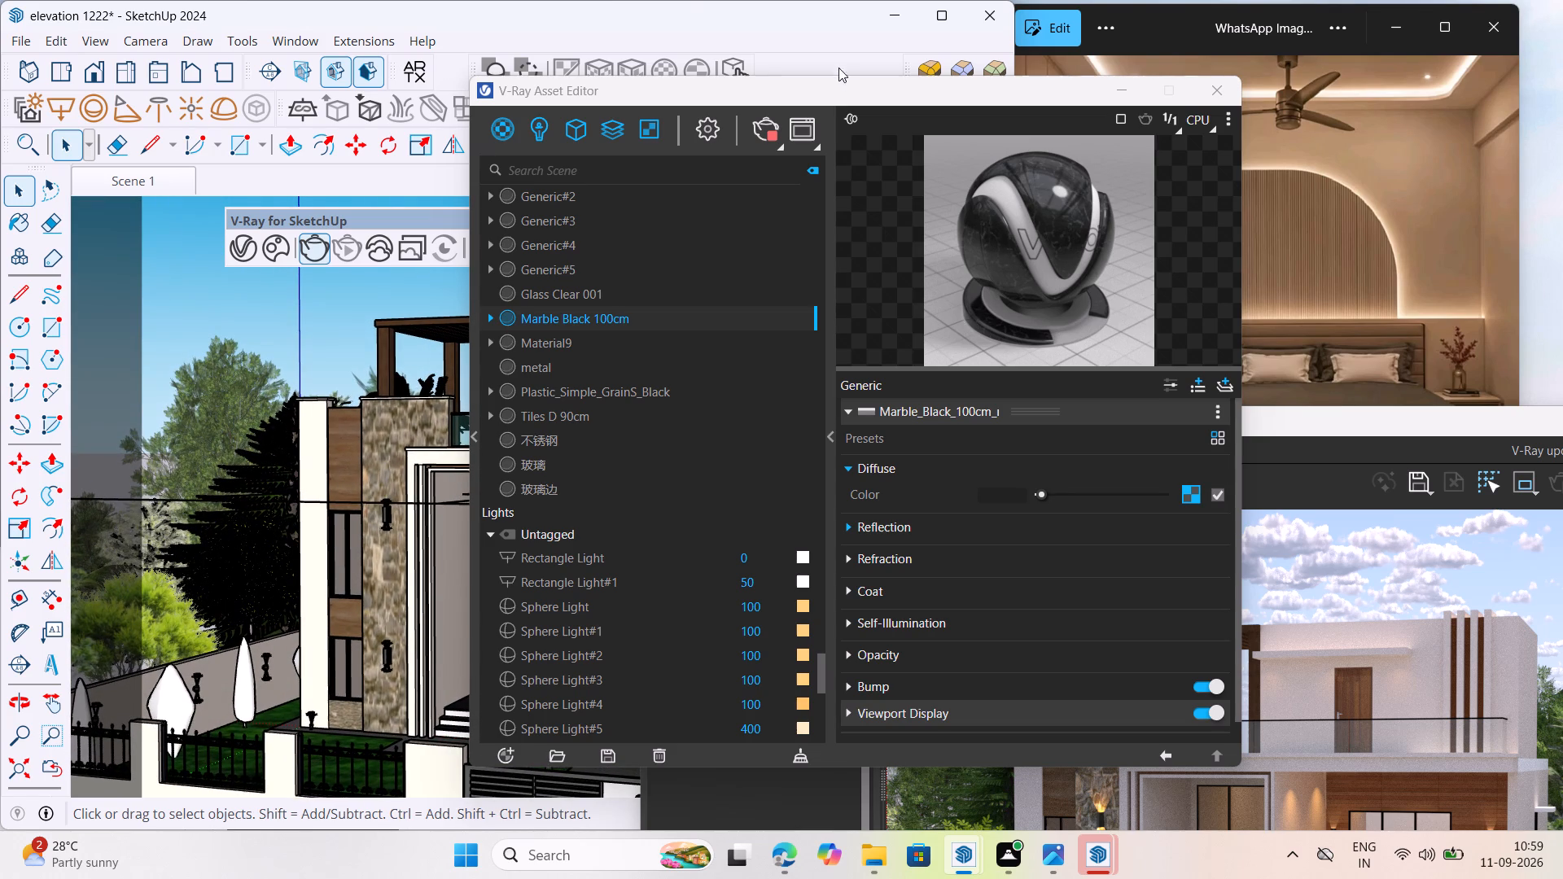
# Bring the V-Ray Frame Buffer into view, stop the running render and close the frame buffer.
pyautogui.moveTo(826, 90); pyautogui.dragTo(350, 199)
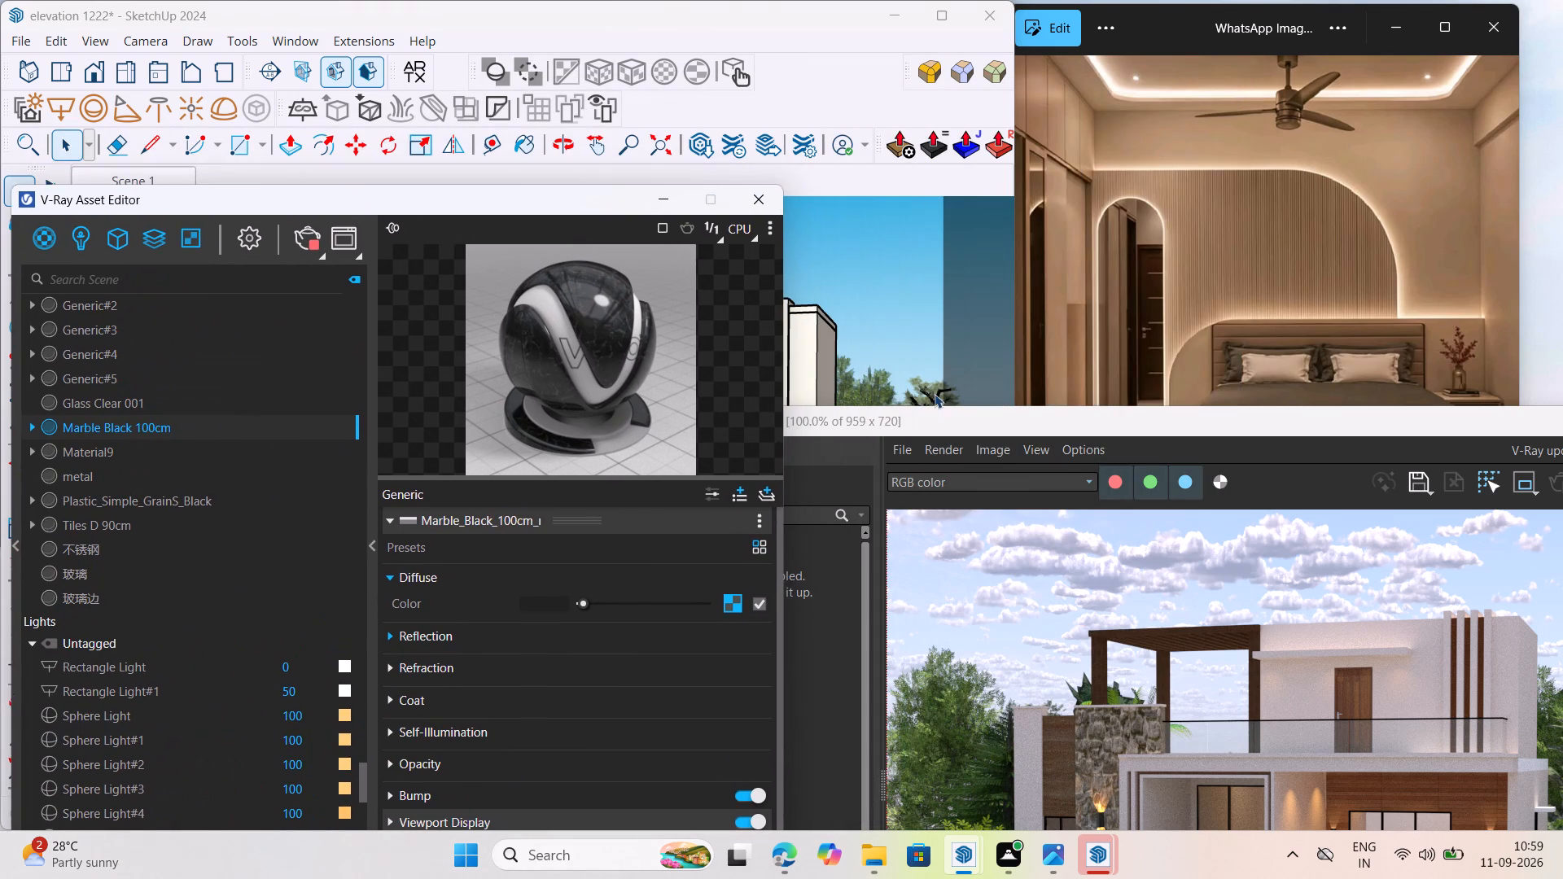
pyautogui.moveTo(995, 427); pyautogui.dragTo(649, 62)
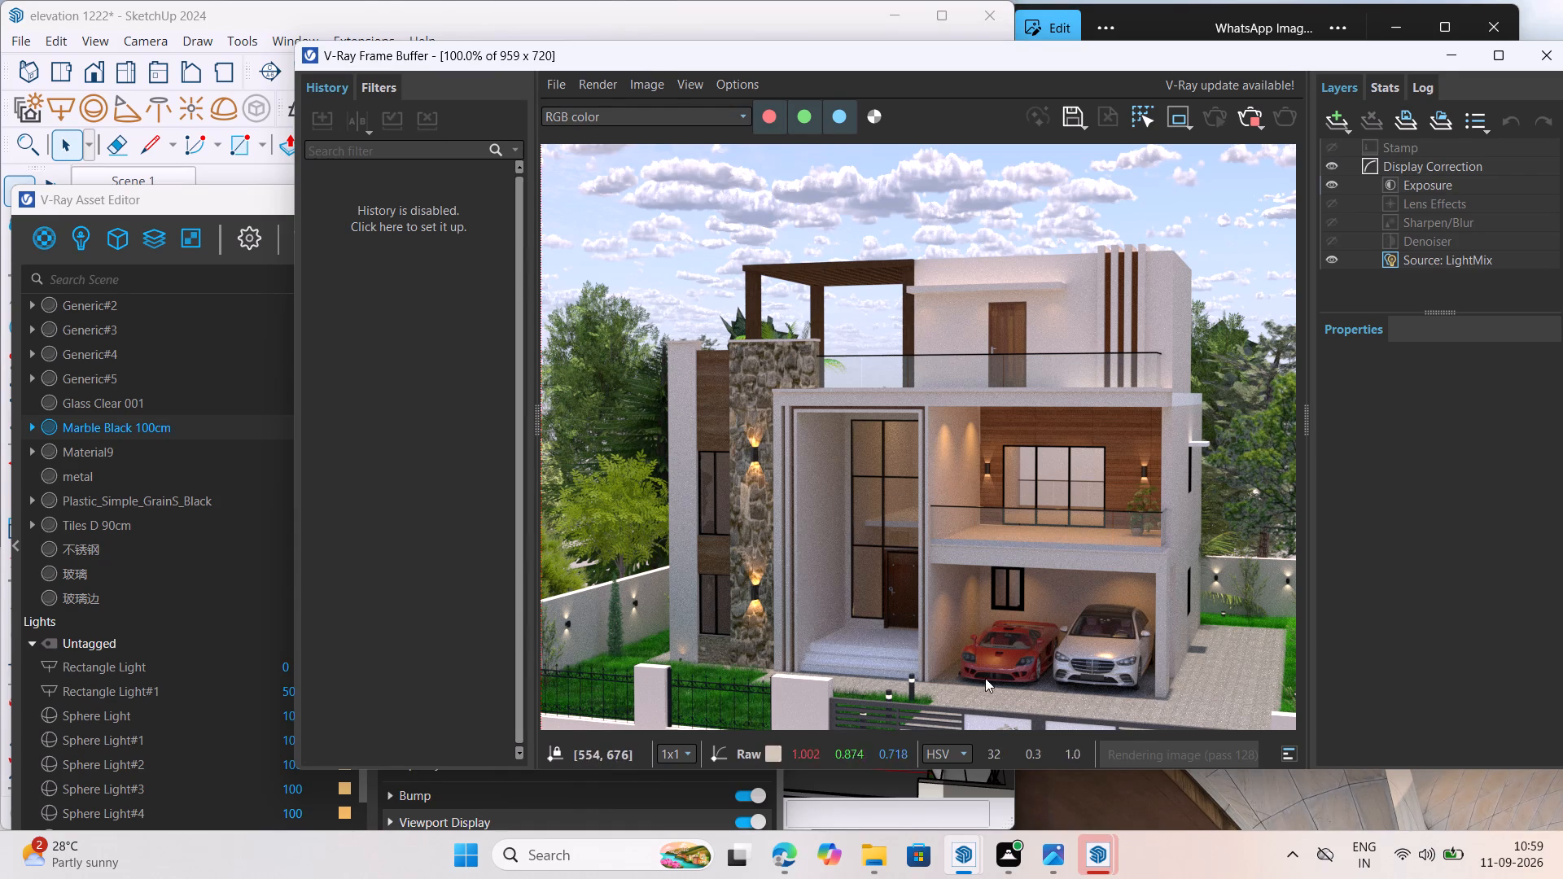
pyautogui.click(1249, 114)
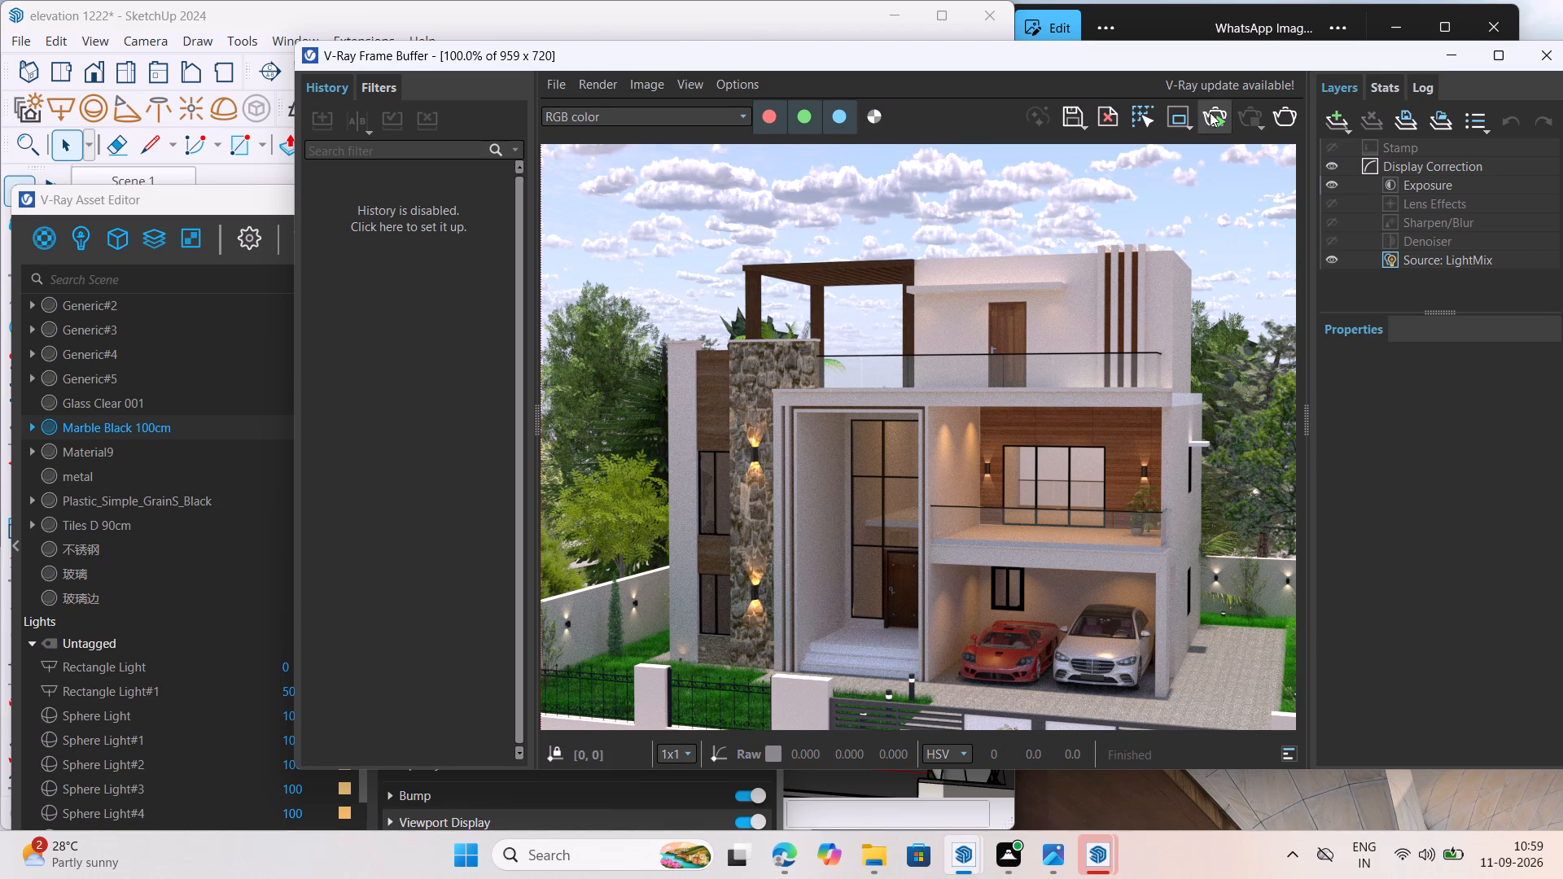
pyautogui.click(1539, 54)
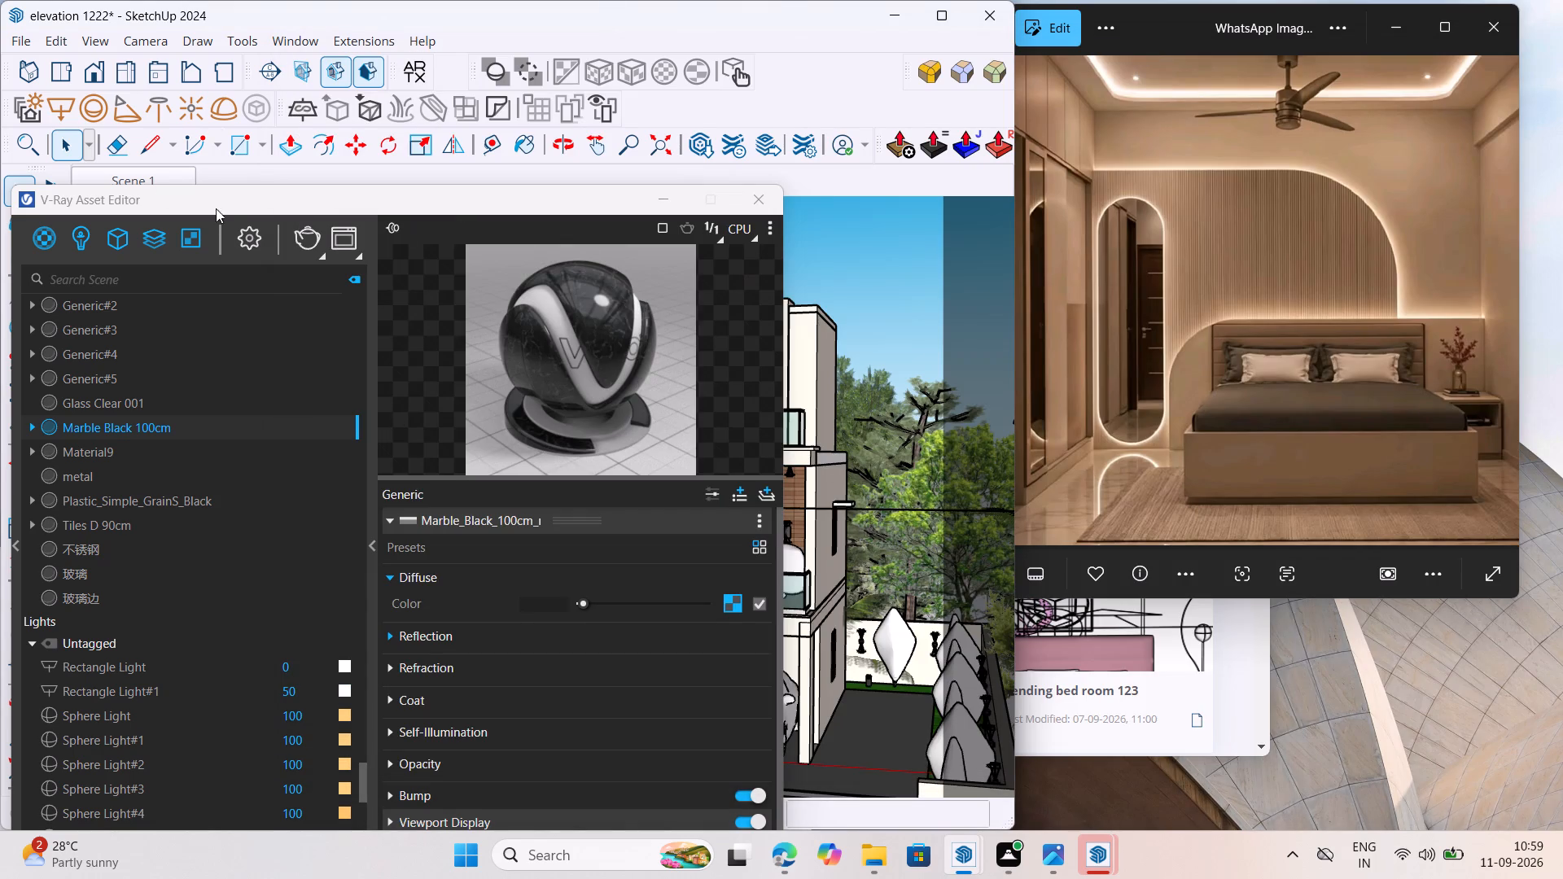
# Move the V-Ray Asset Editor clear of the V-Ray render controls and start a new non-interactive render of Scene 1.
pyautogui.moveTo(366, 203); pyautogui.dragTo(598, 229)
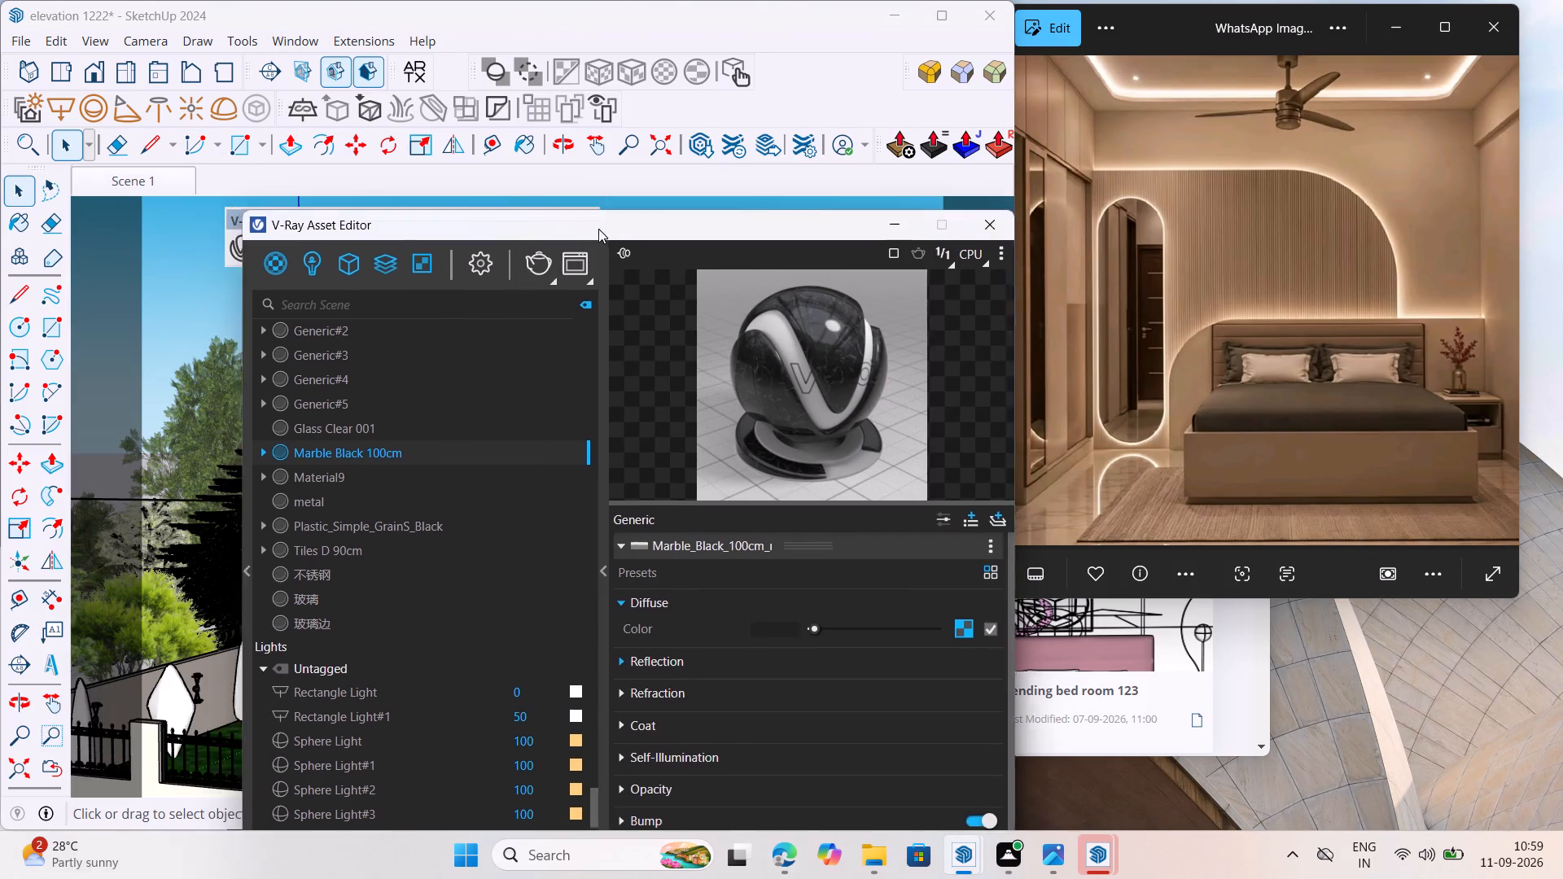
pyautogui.moveTo(598, 229); pyautogui.dragTo(567, 479)
pyautogui.click(313, 249)
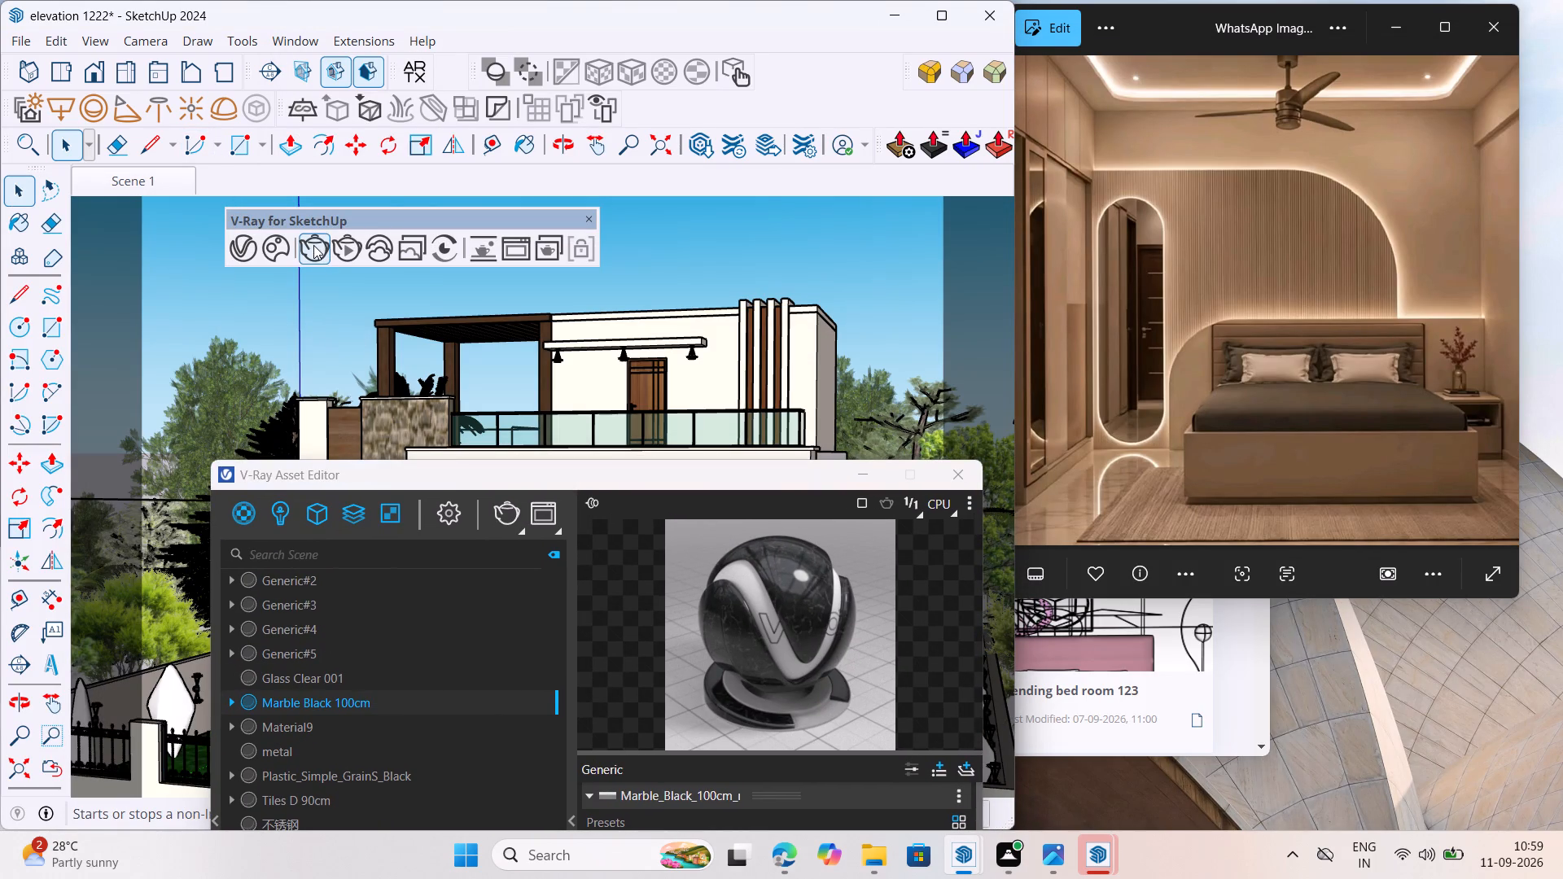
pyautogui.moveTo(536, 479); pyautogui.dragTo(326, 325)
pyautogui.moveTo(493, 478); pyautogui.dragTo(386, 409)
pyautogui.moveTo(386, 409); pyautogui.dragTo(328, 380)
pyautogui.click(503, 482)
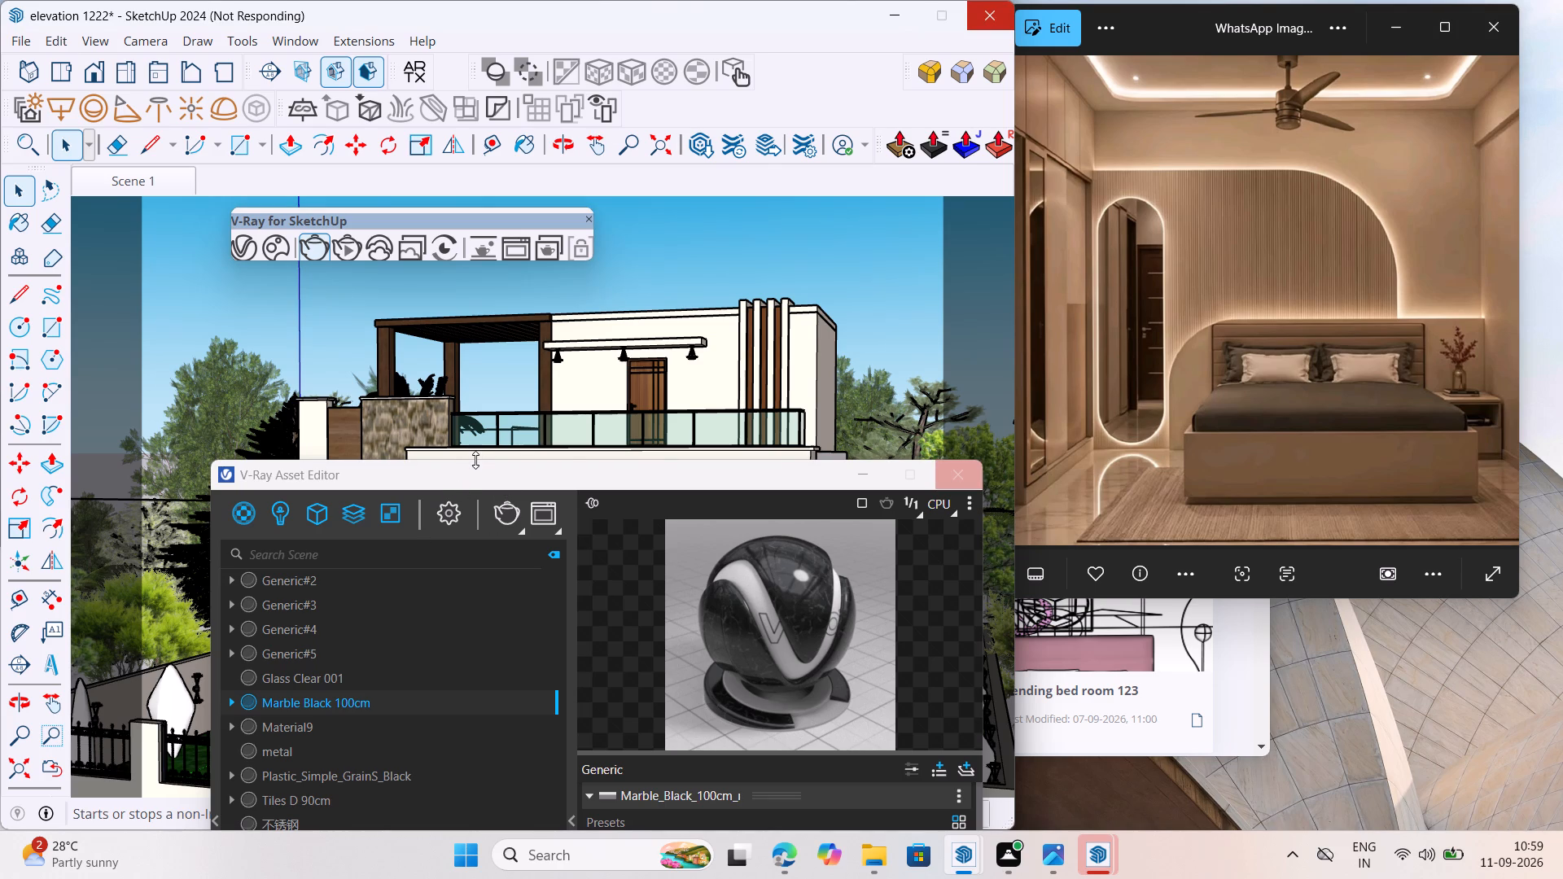
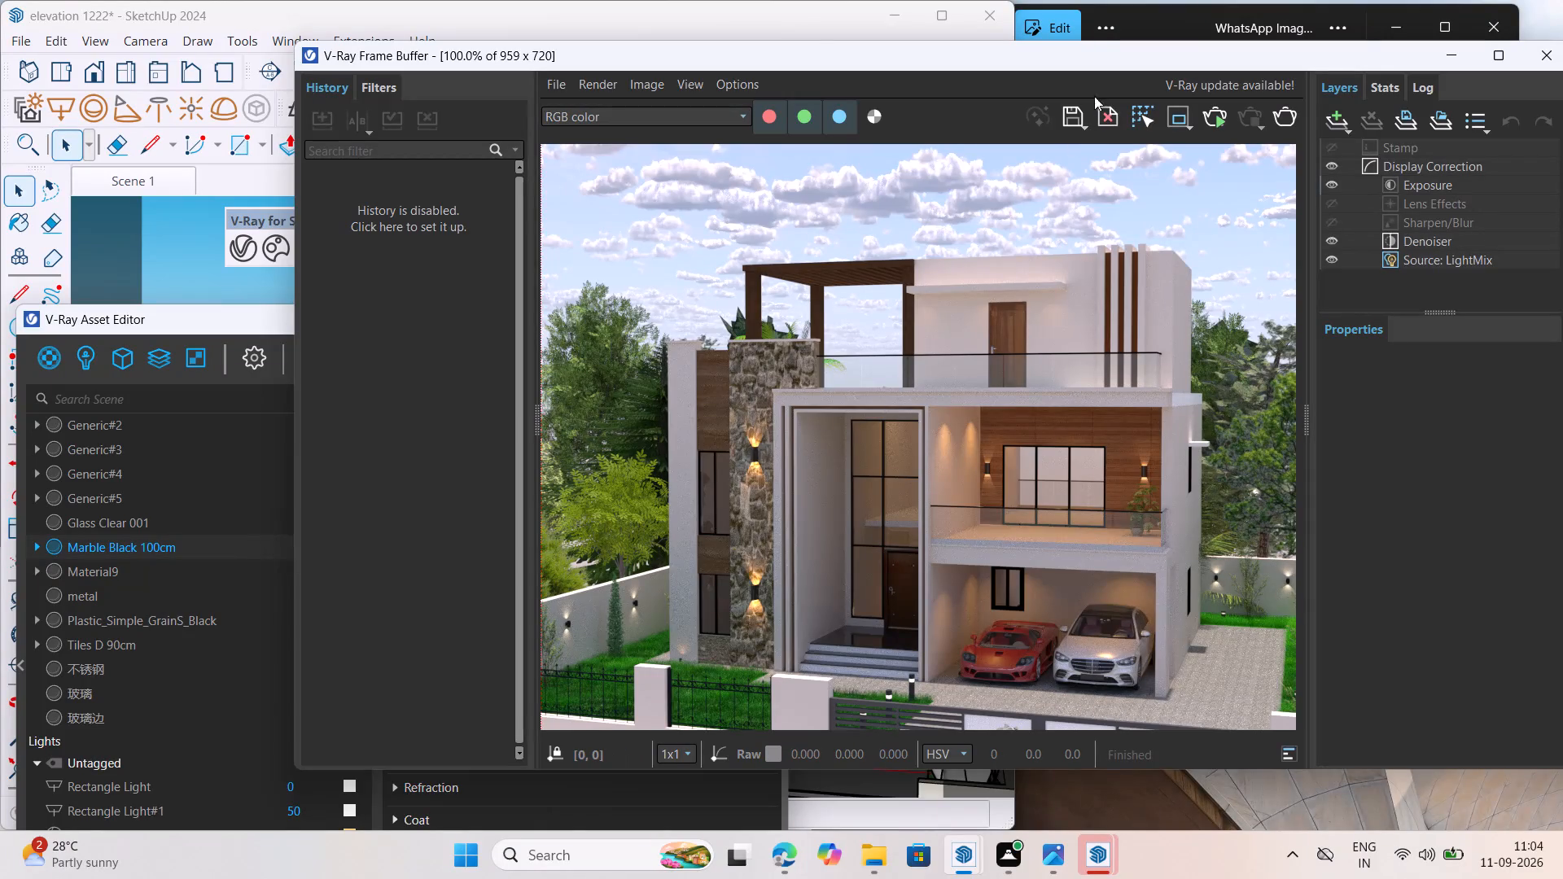
# Save the finished render to the Desktop as a PNG image named 2223 and minimize the V-Ray Frame Buffer.
pyautogui.click(1075, 114)
pyautogui.click(385, 289)
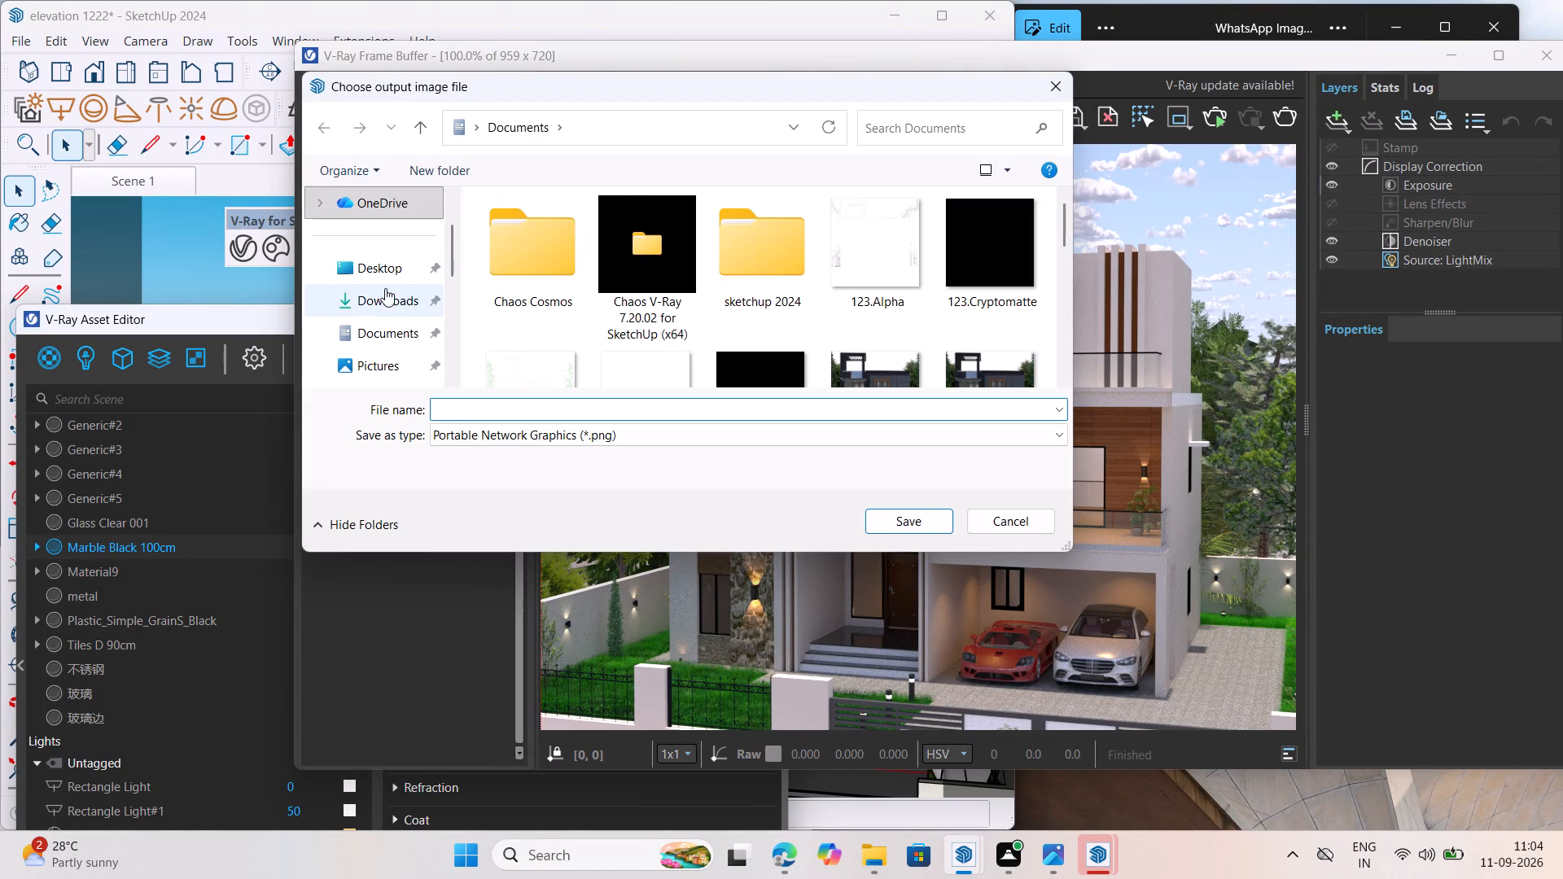
pyautogui.click(392, 278)
pyautogui.click(492, 406)
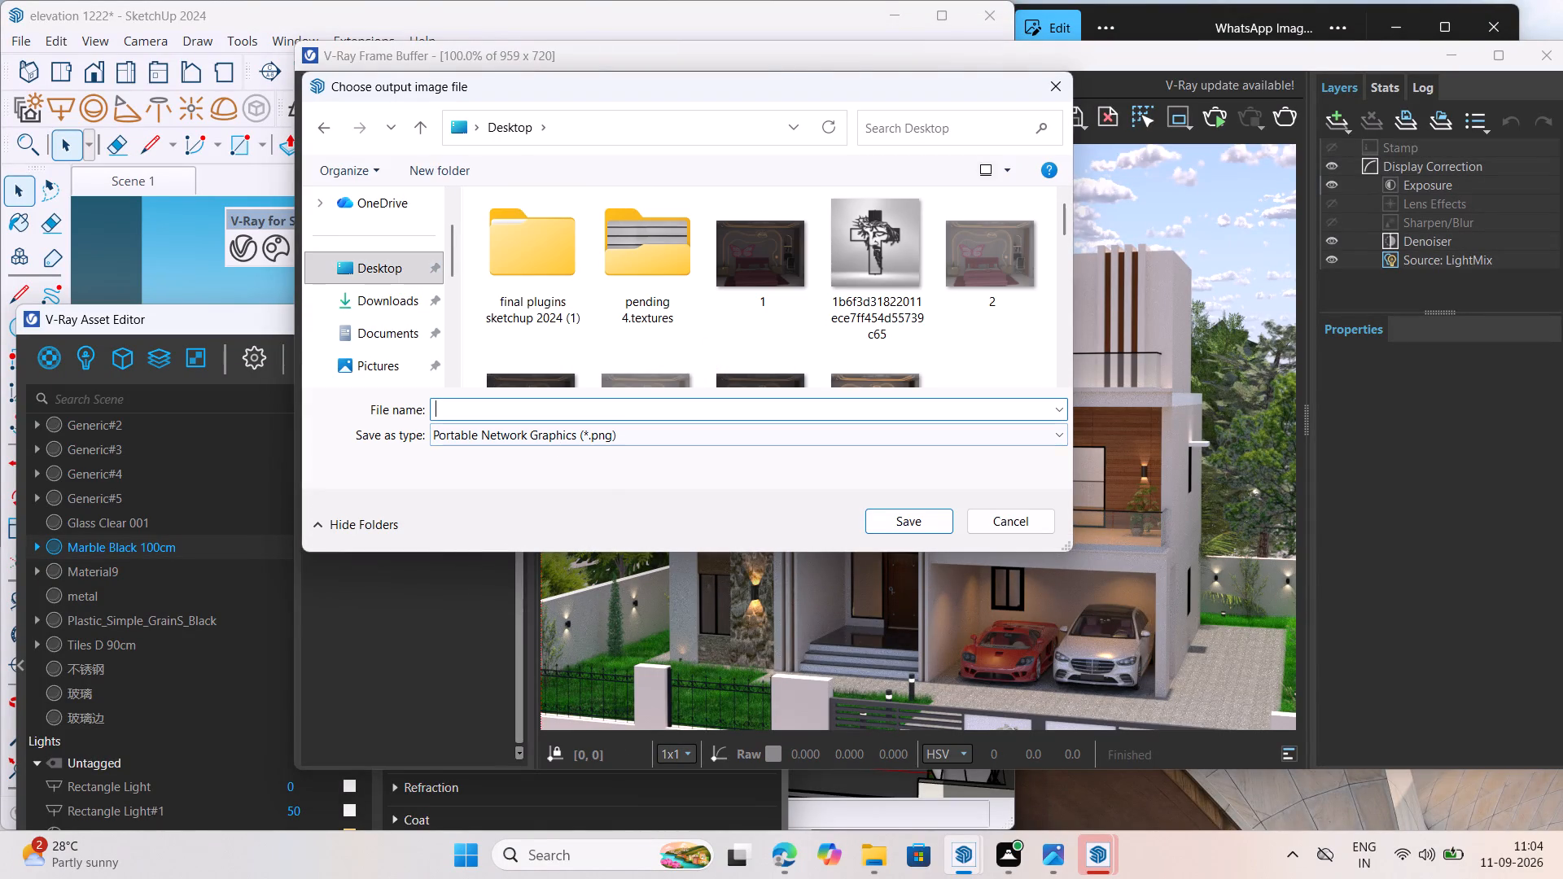
pyautogui.write('2223')
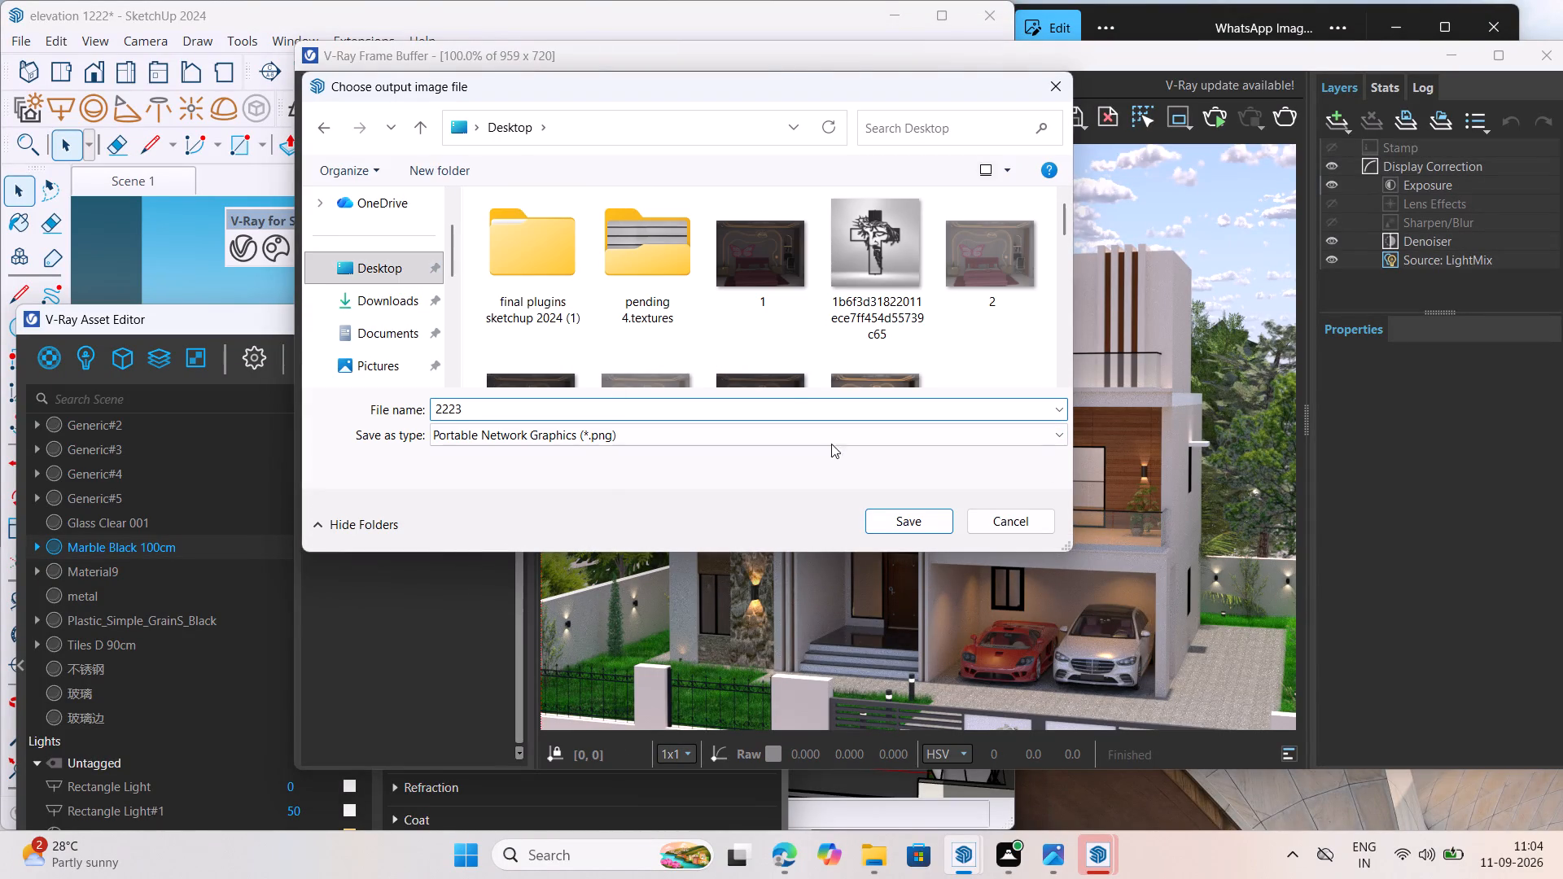
pyautogui.click(903, 526)
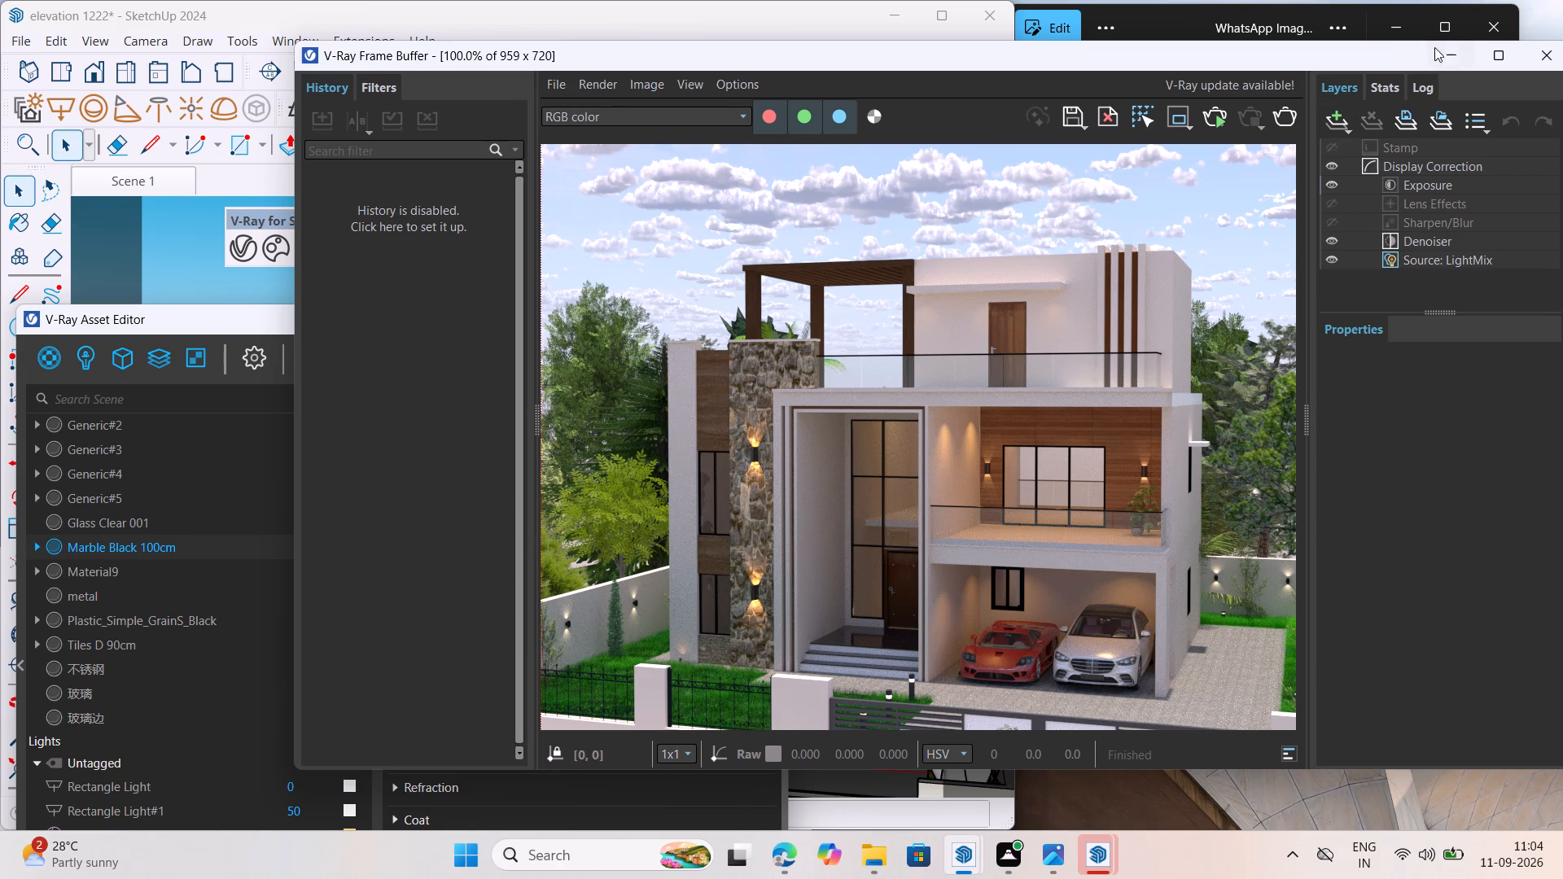
pyautogui.click(1453, 62)
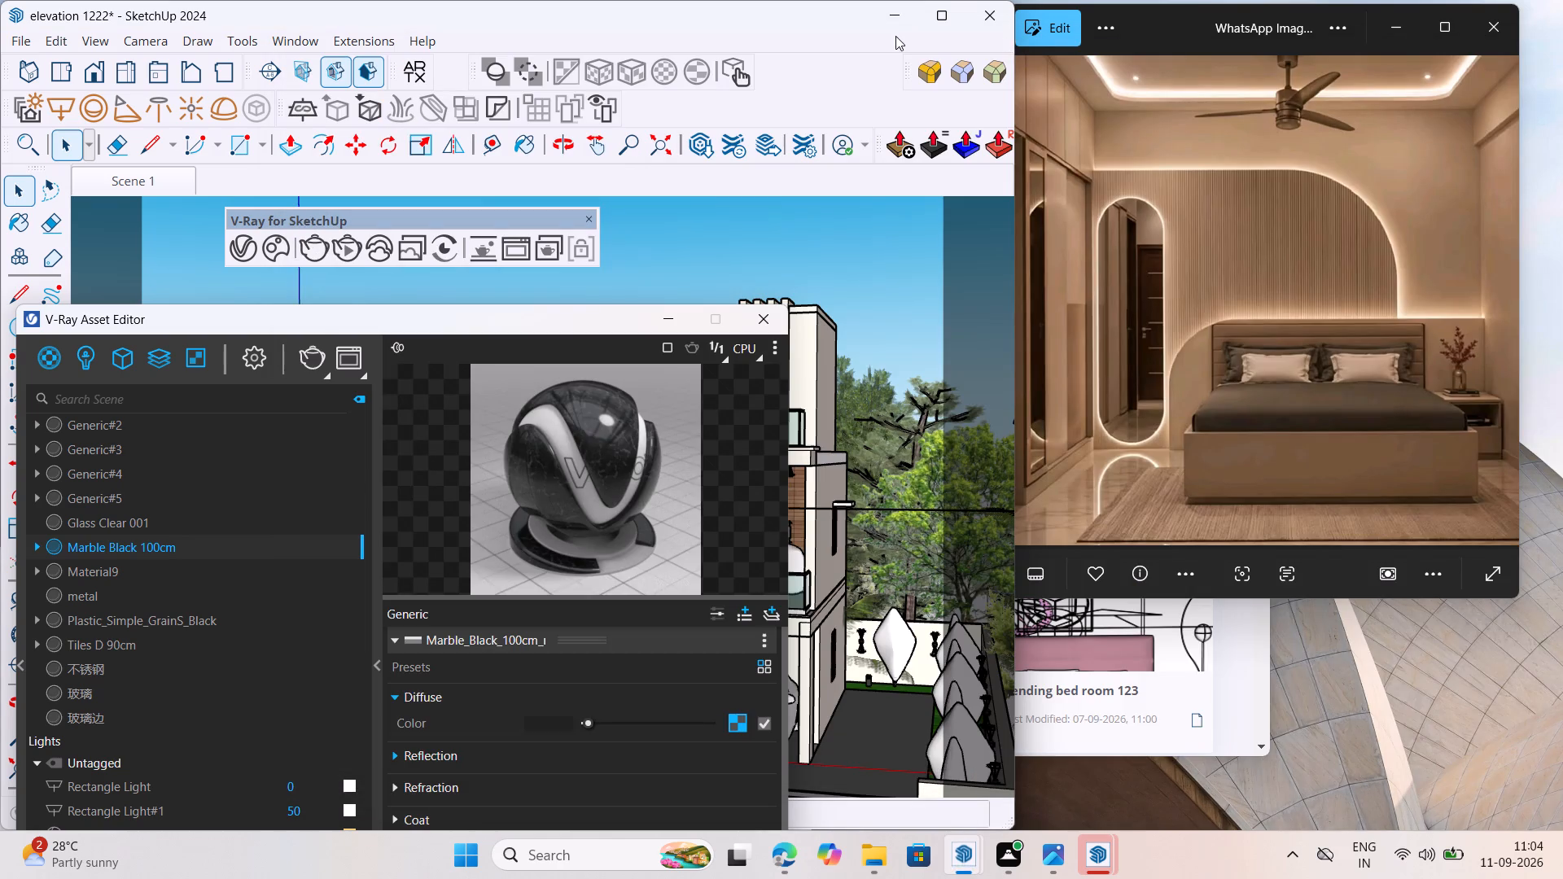
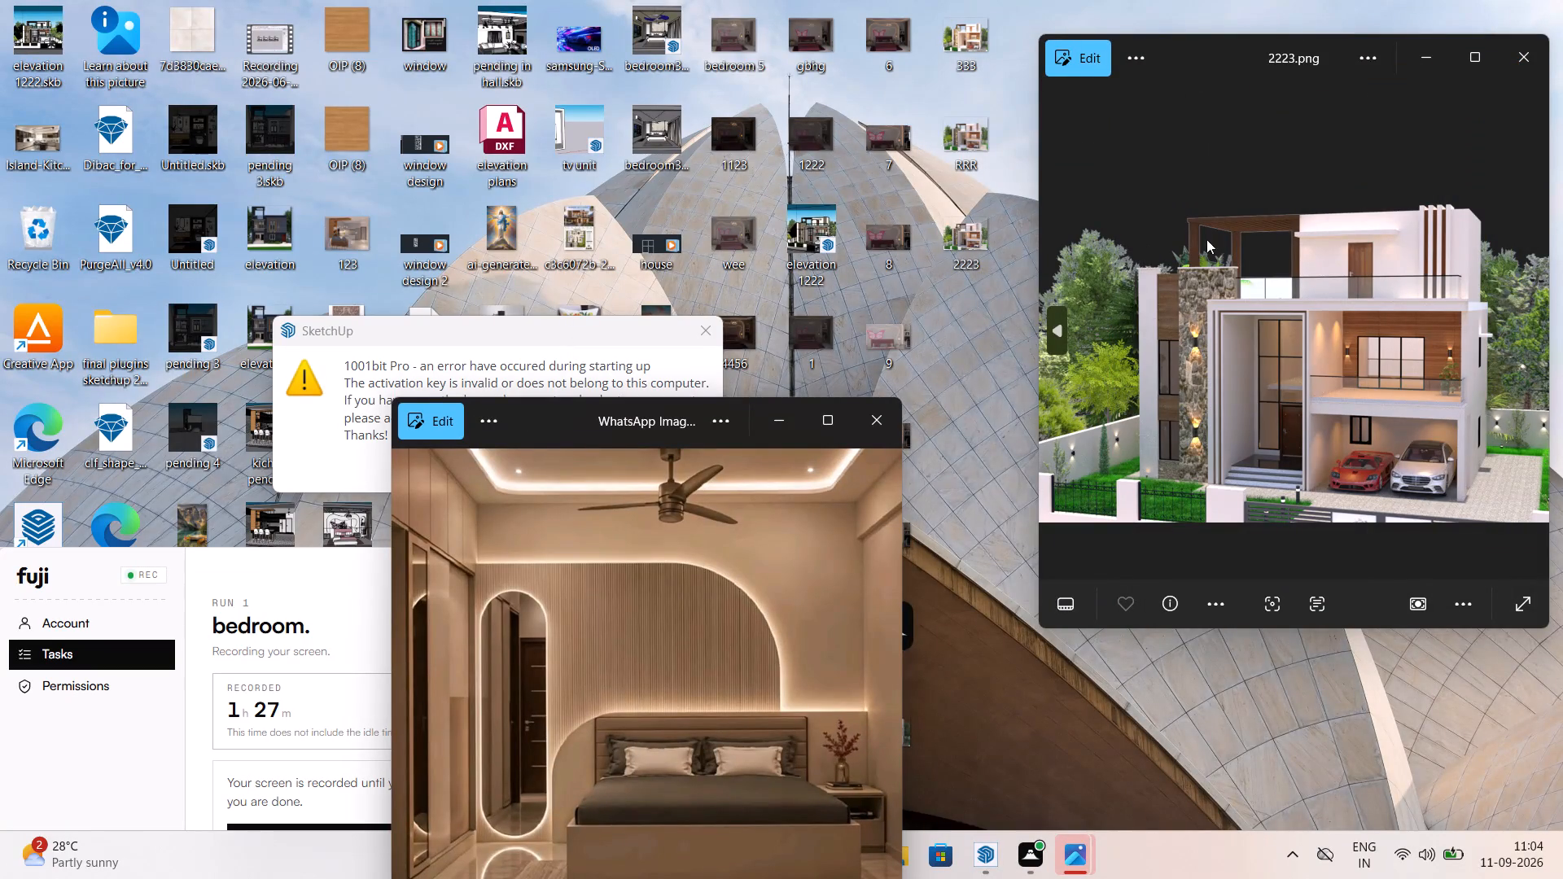
# Move the bedroom reference photo clear of the 1001bit Pro startup warning and dismiss that warning.
pyautogui.moveTo(552, 423); pyautogui.dragTo(554, 422)
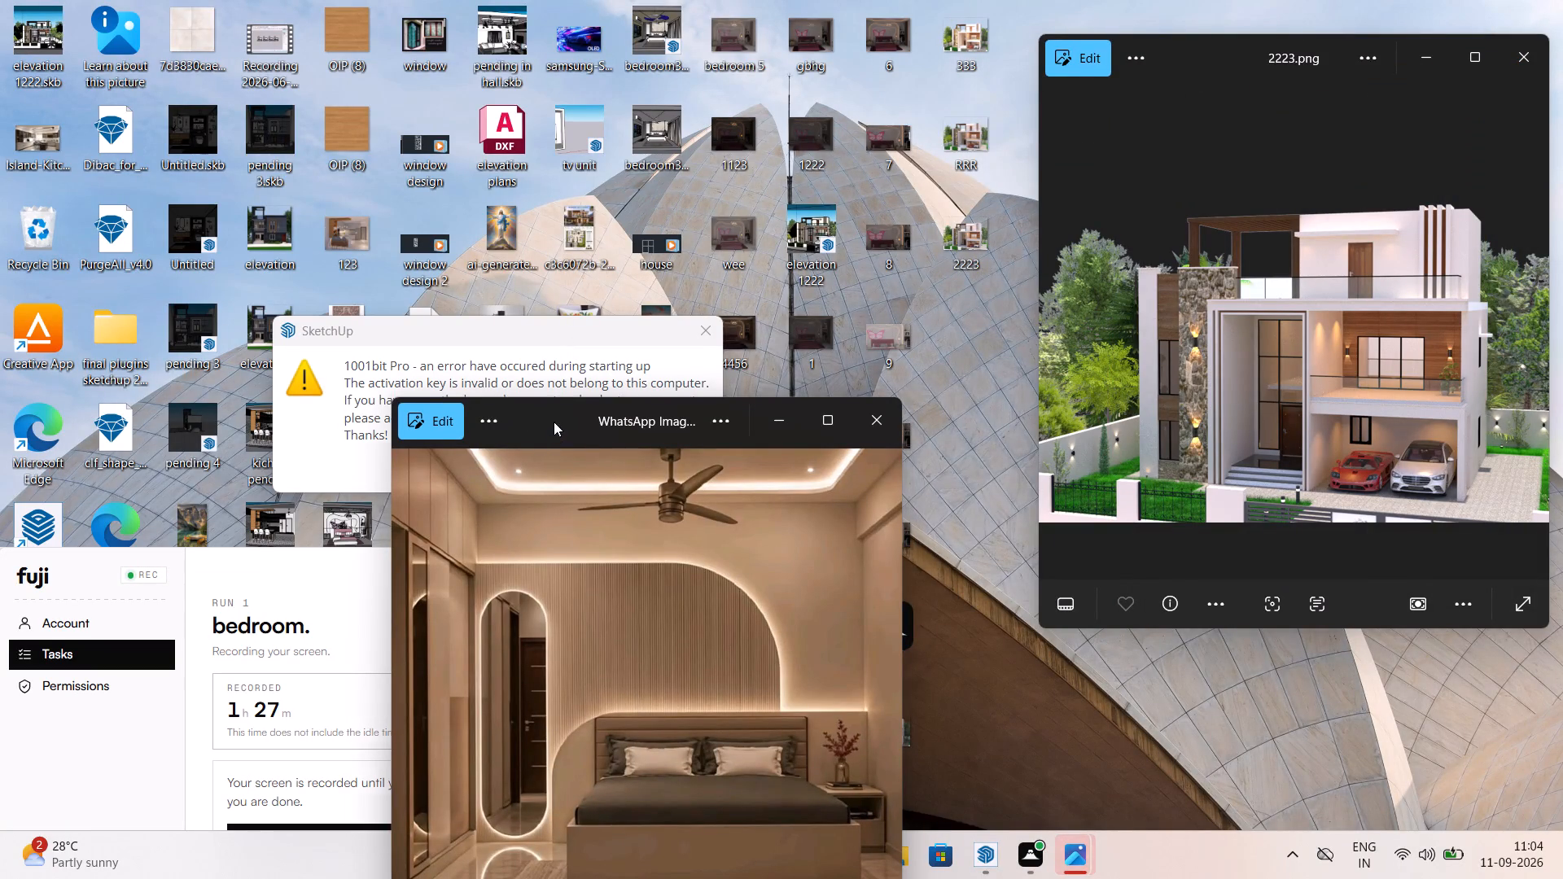
pyautogui.moveTo(554, 422); pyautogui.dragTo(1228, 387)
pyautogui.click(711, 332)
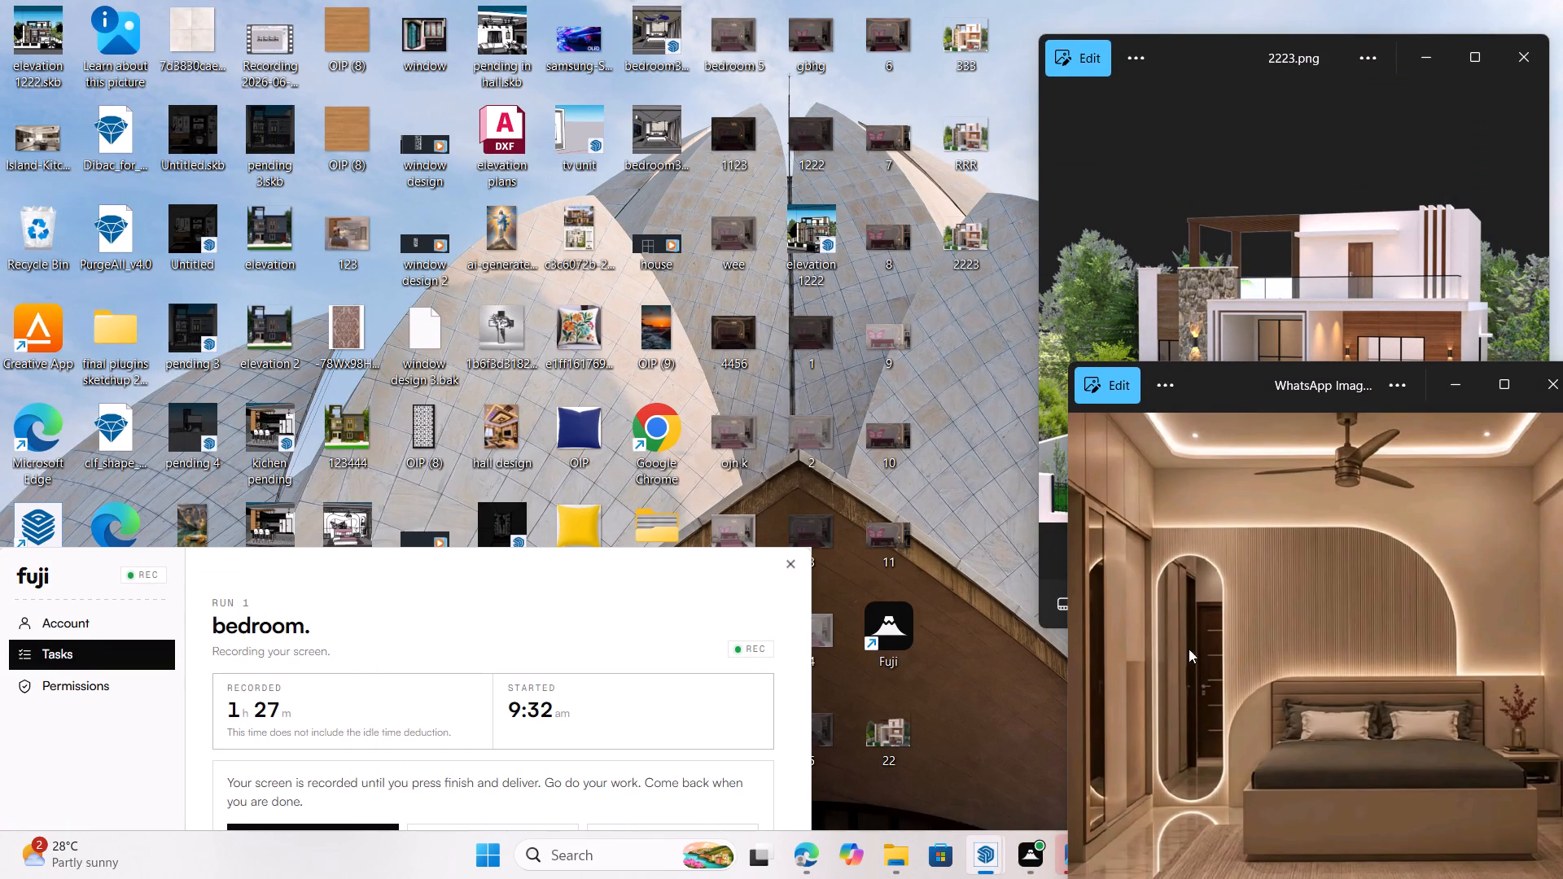
# Bring the elevation render forward in a maximized V-Ray Frame Buffer and capture a screenshot of the render area.
pyautogui.click(992, 854)
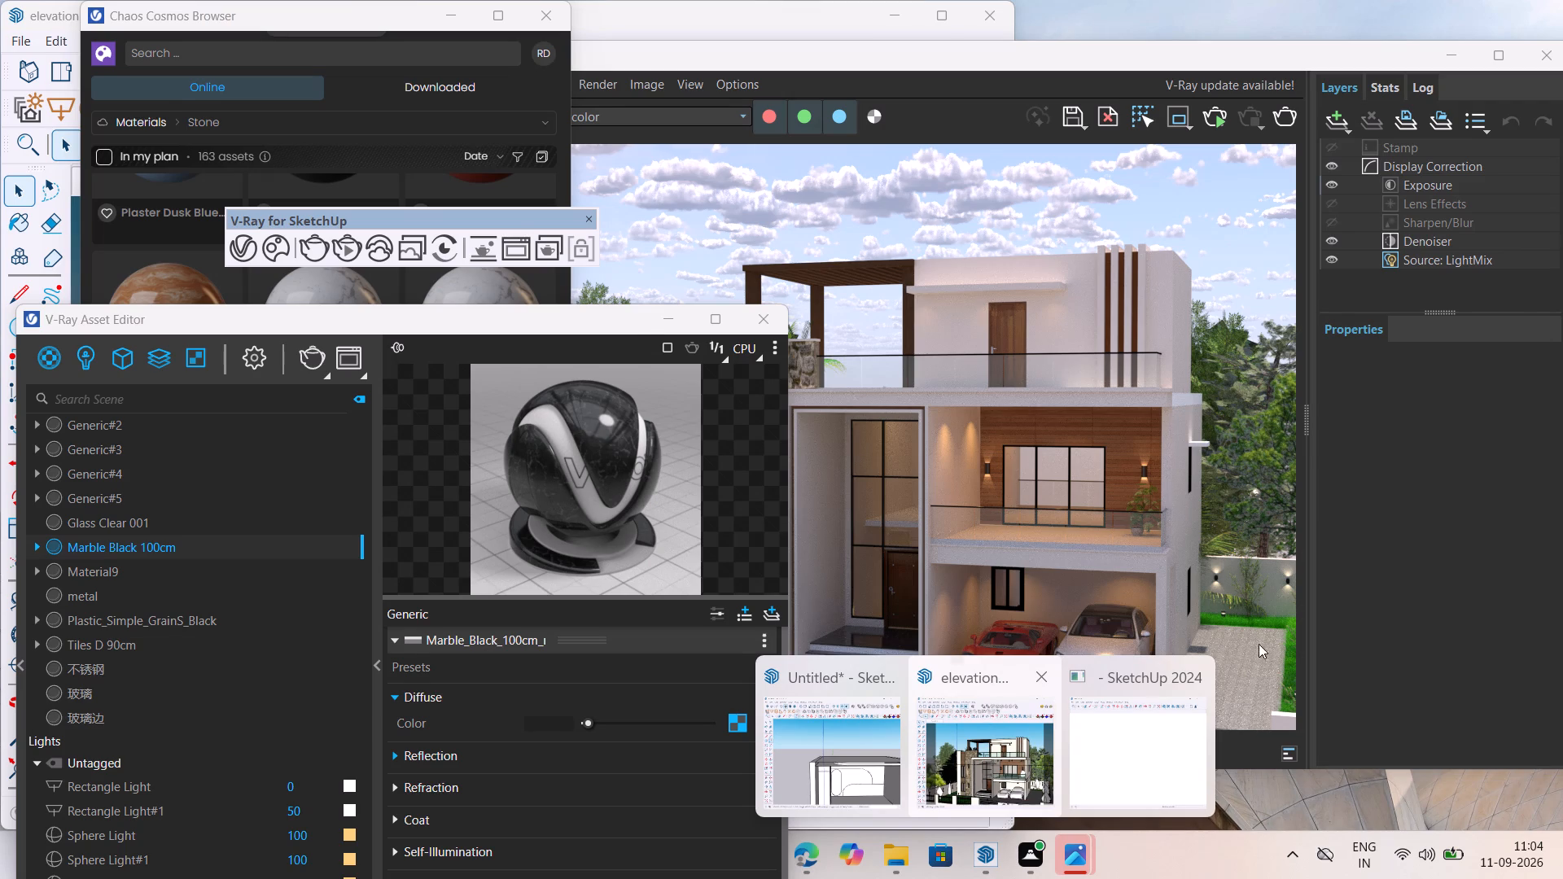
pyautogui.click(987, 855)
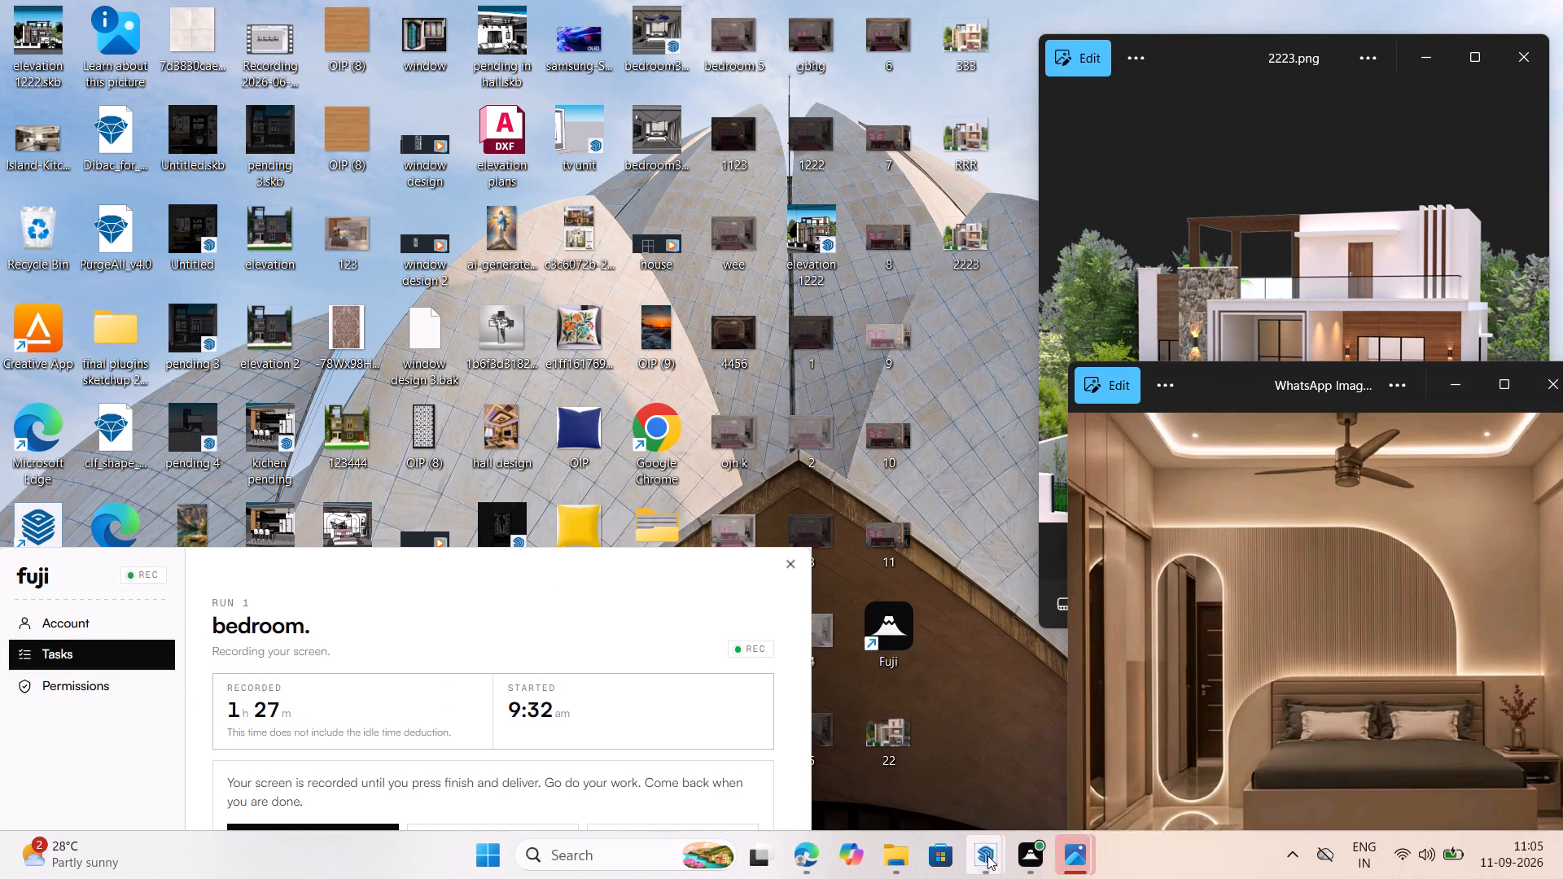
pyautogui.click(971, 766)
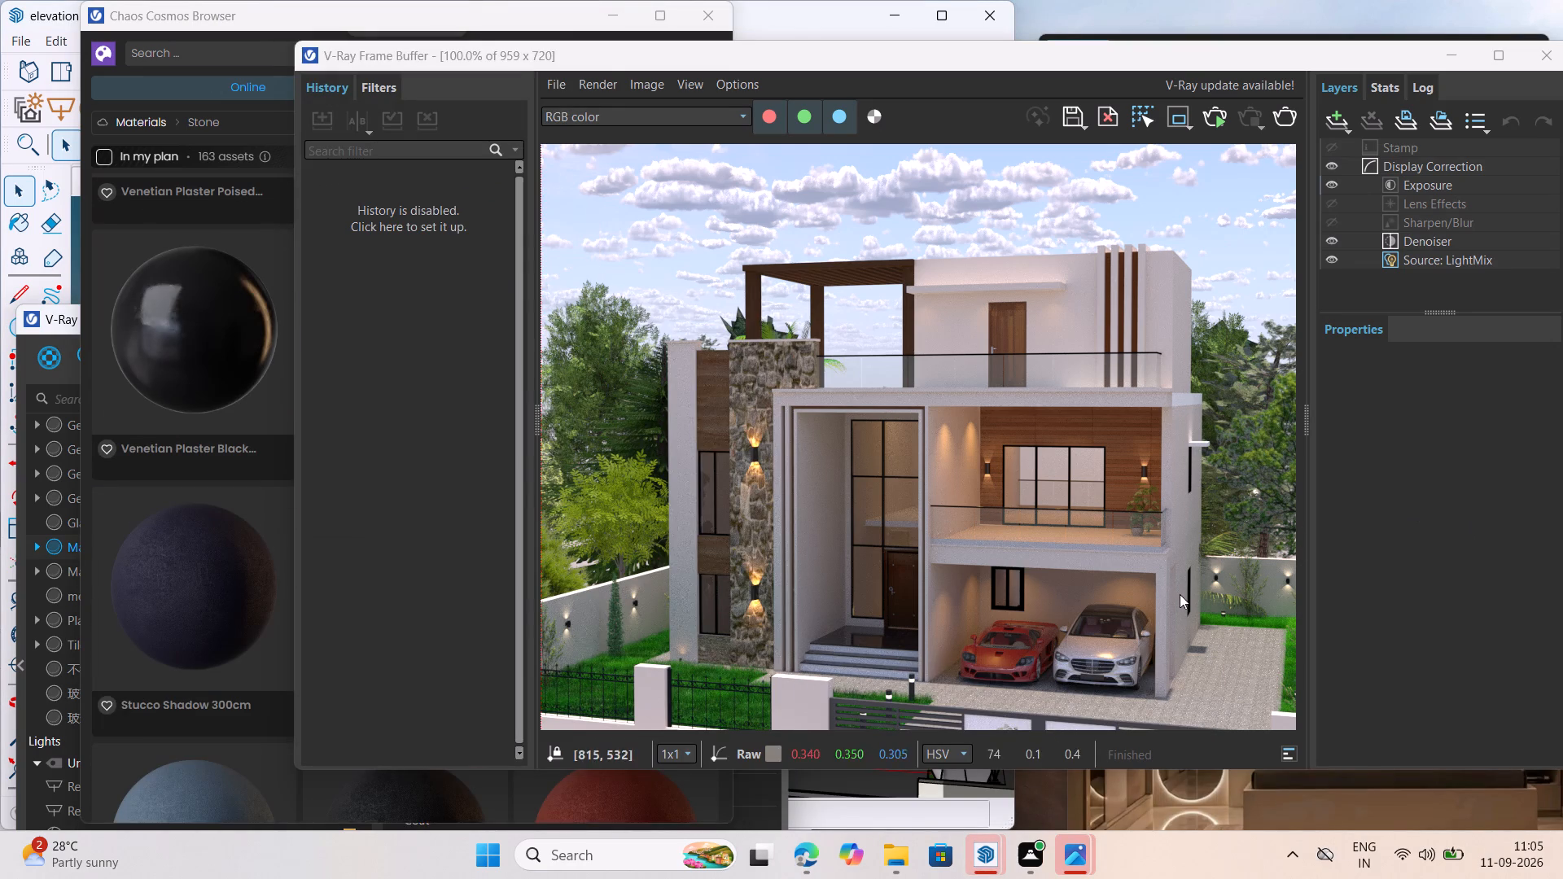
pyautogui.click(1497, 56)
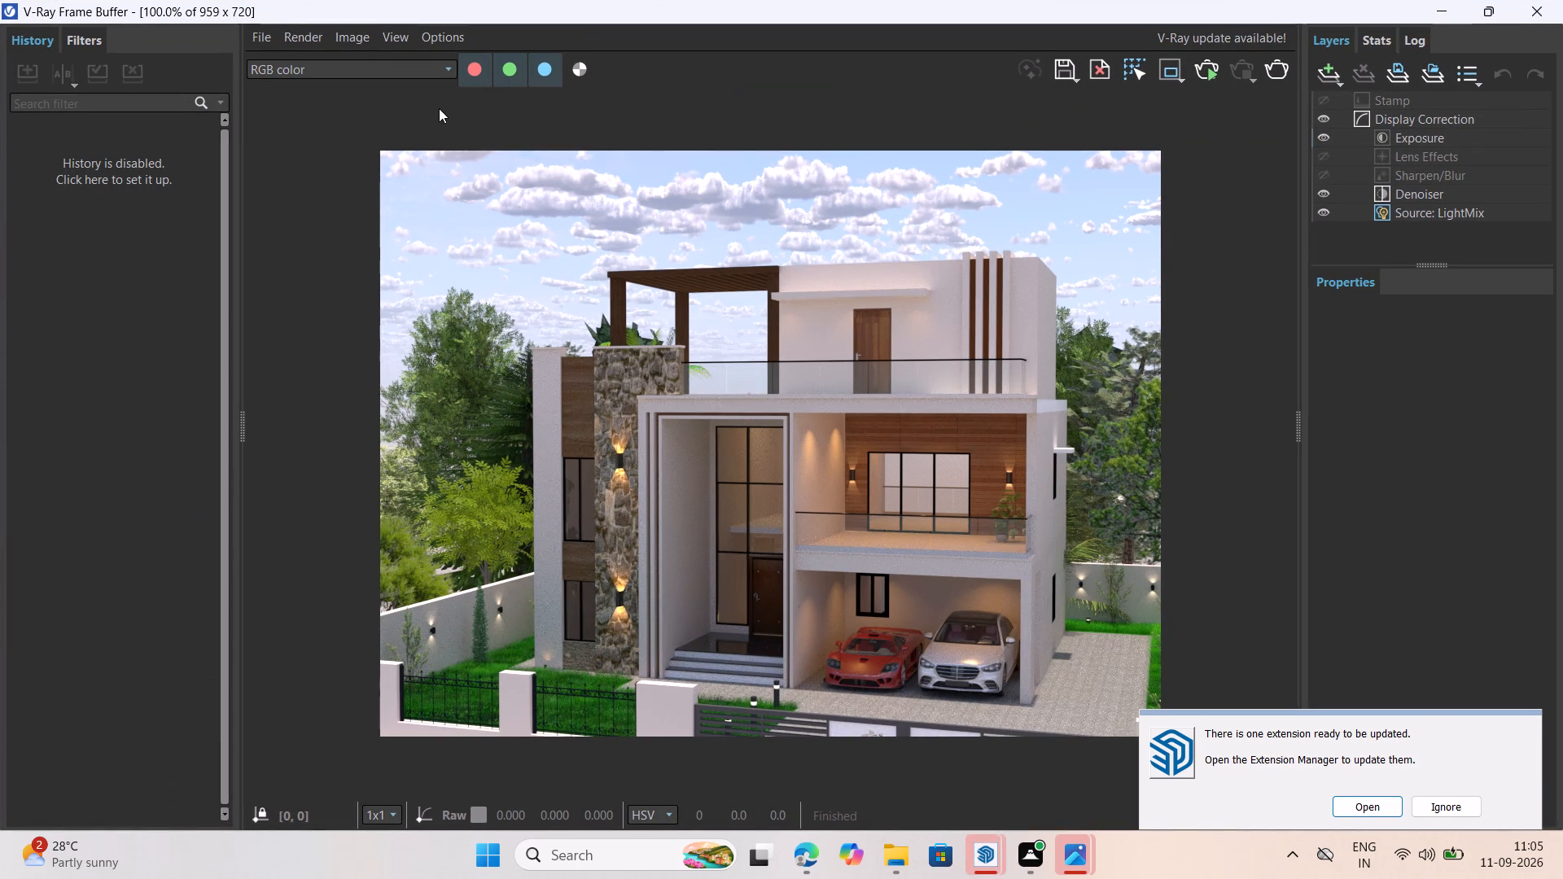
pyautogui.press('shift+super+s')
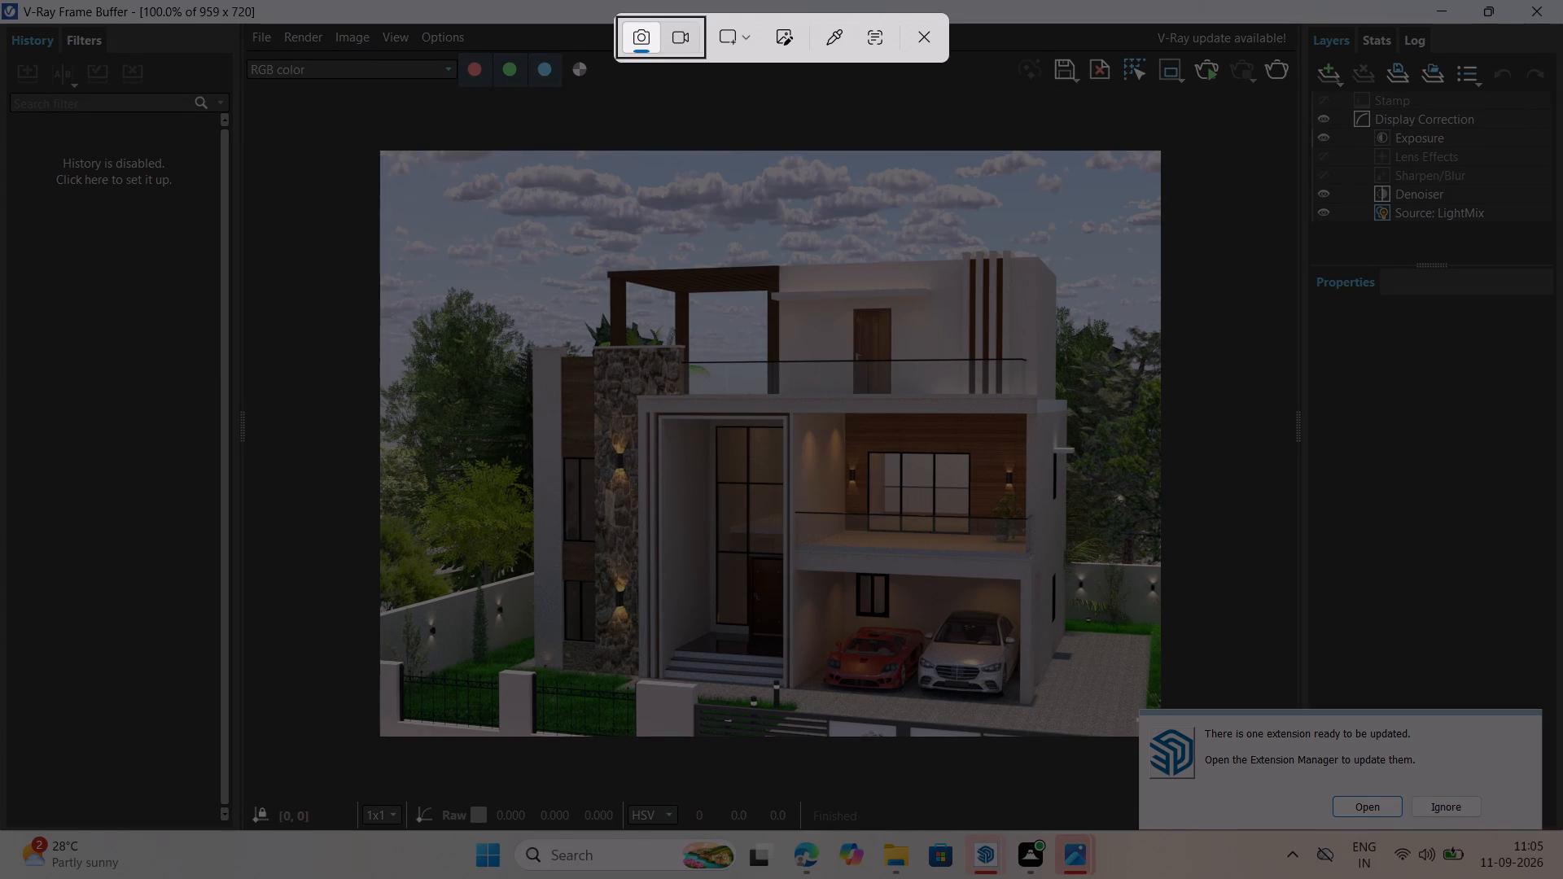
pyautogui.moveTo(376, 143); pyautogui.dragTo(1136, 711)
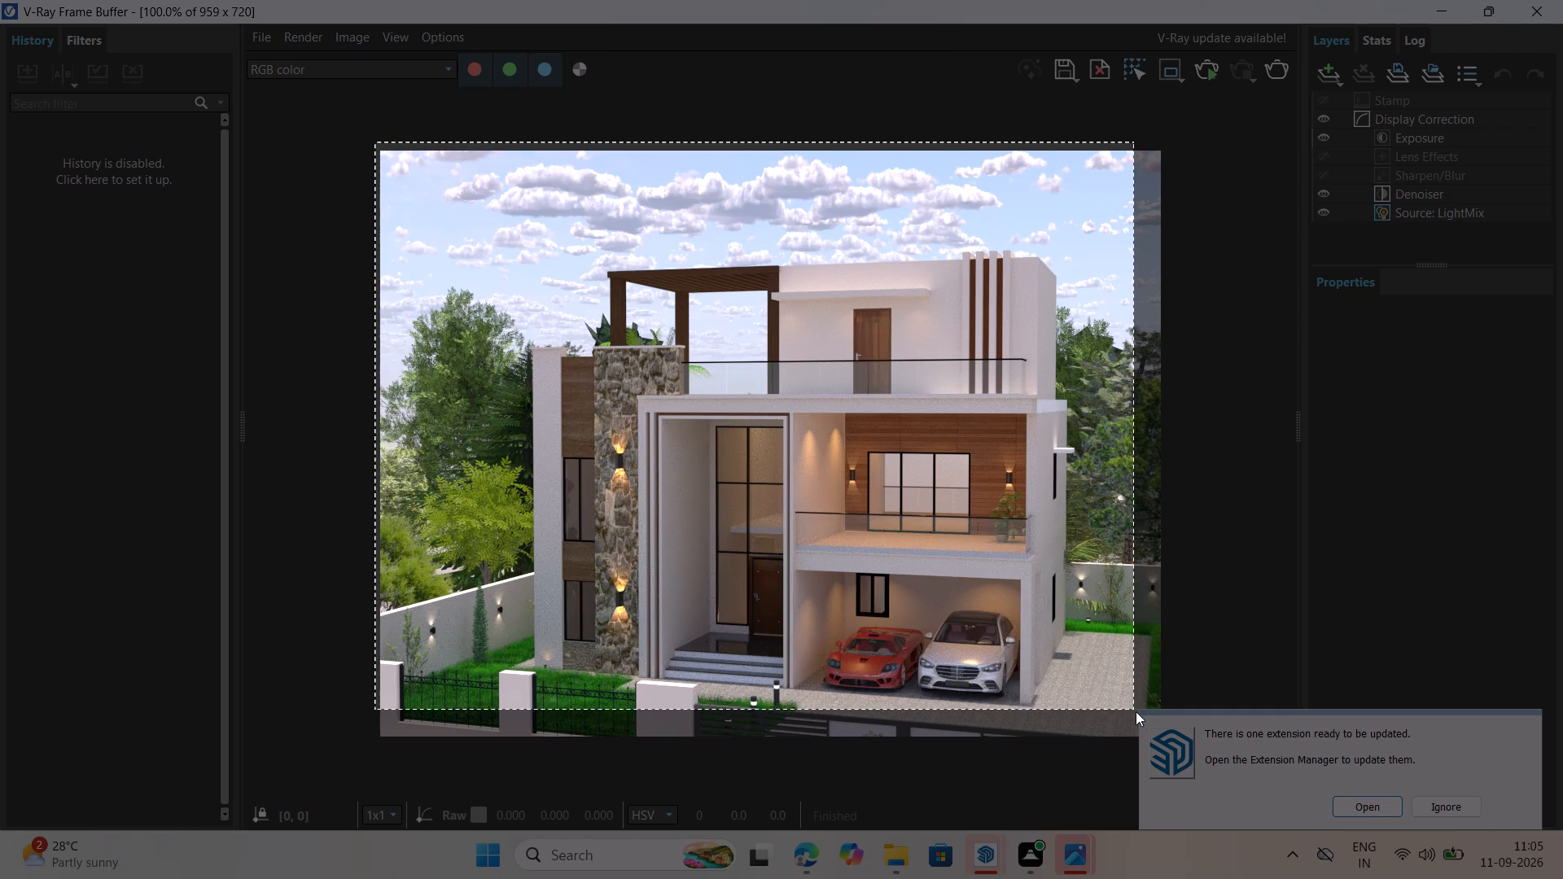
pyautogui.moveTo(1136, 711); pyautogui.dragTo(1171, 748)
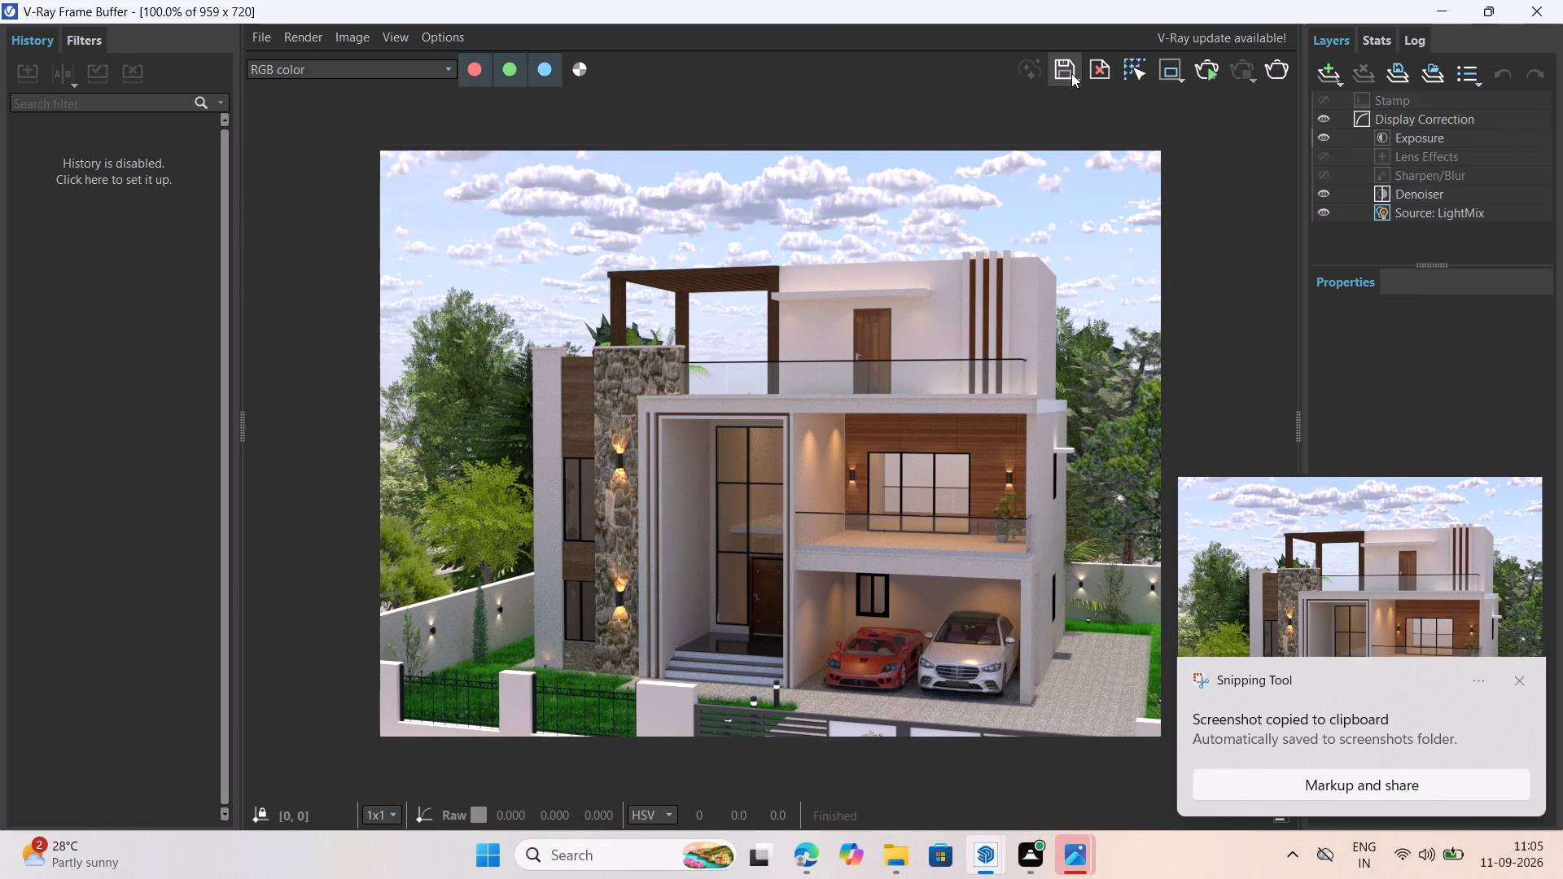
# Save the render in the Pictures folder as a PNG image named 1.
pyautogui.click(1072, 72)
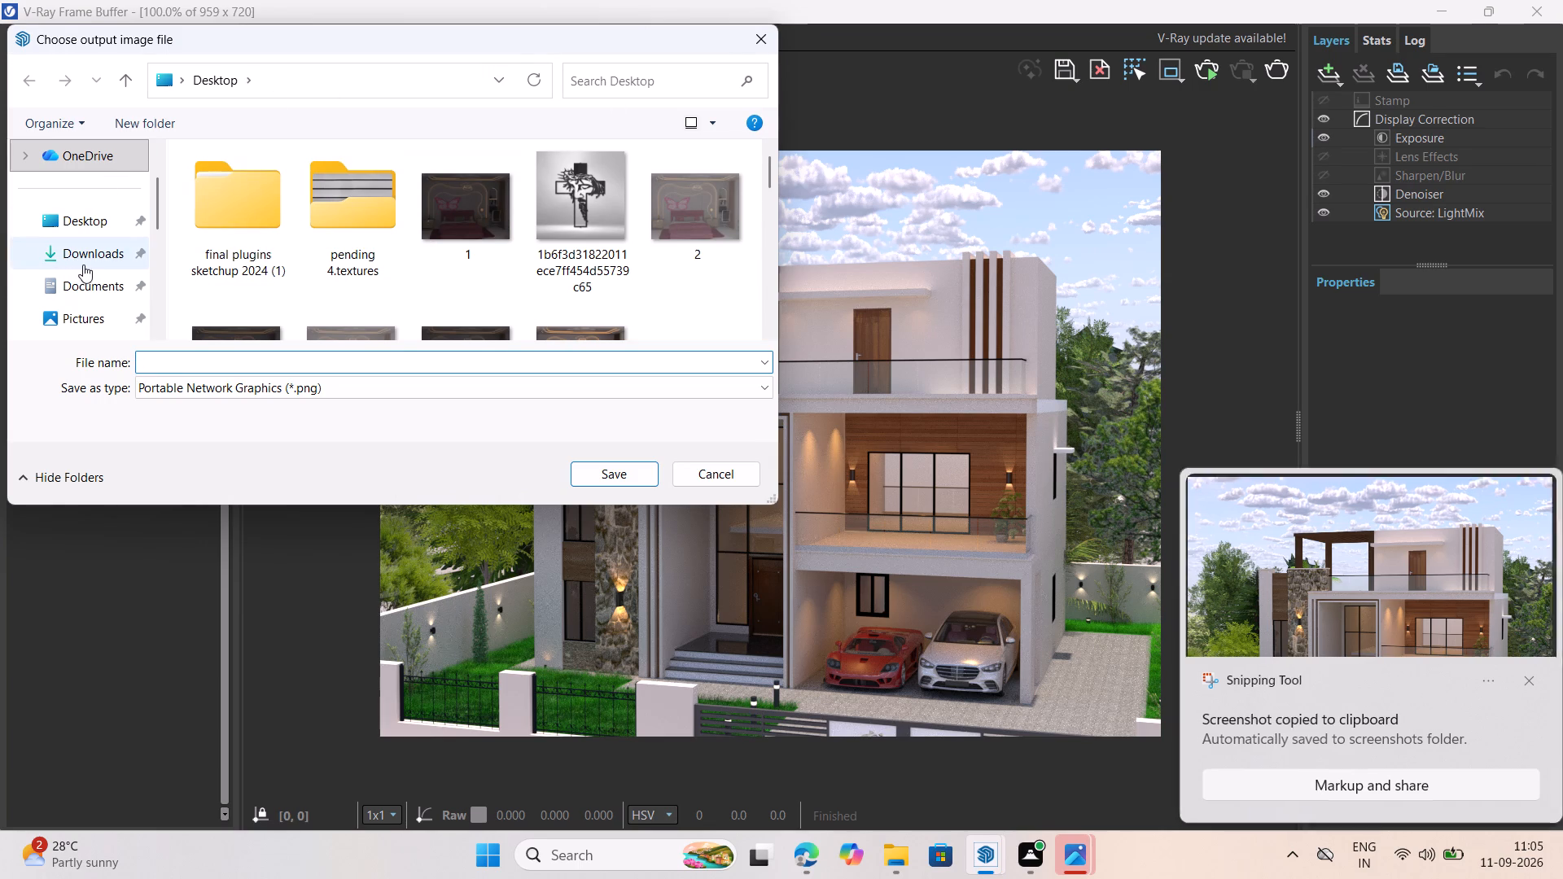
pyautogui.click(81, 308)
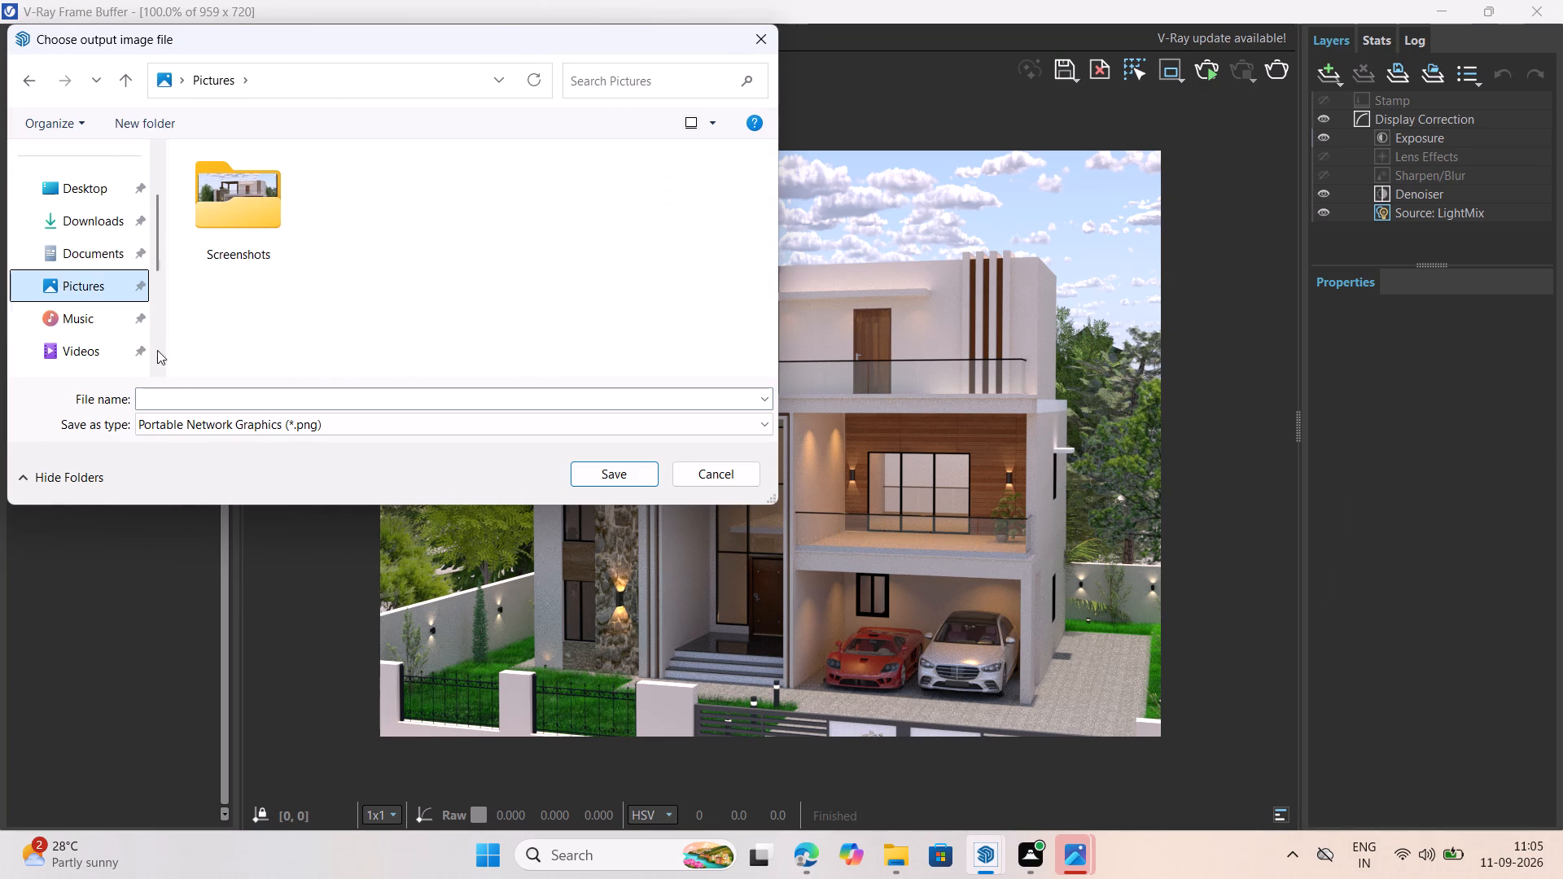
pyautogui.click(183, 402)
pyautogui.press('1')
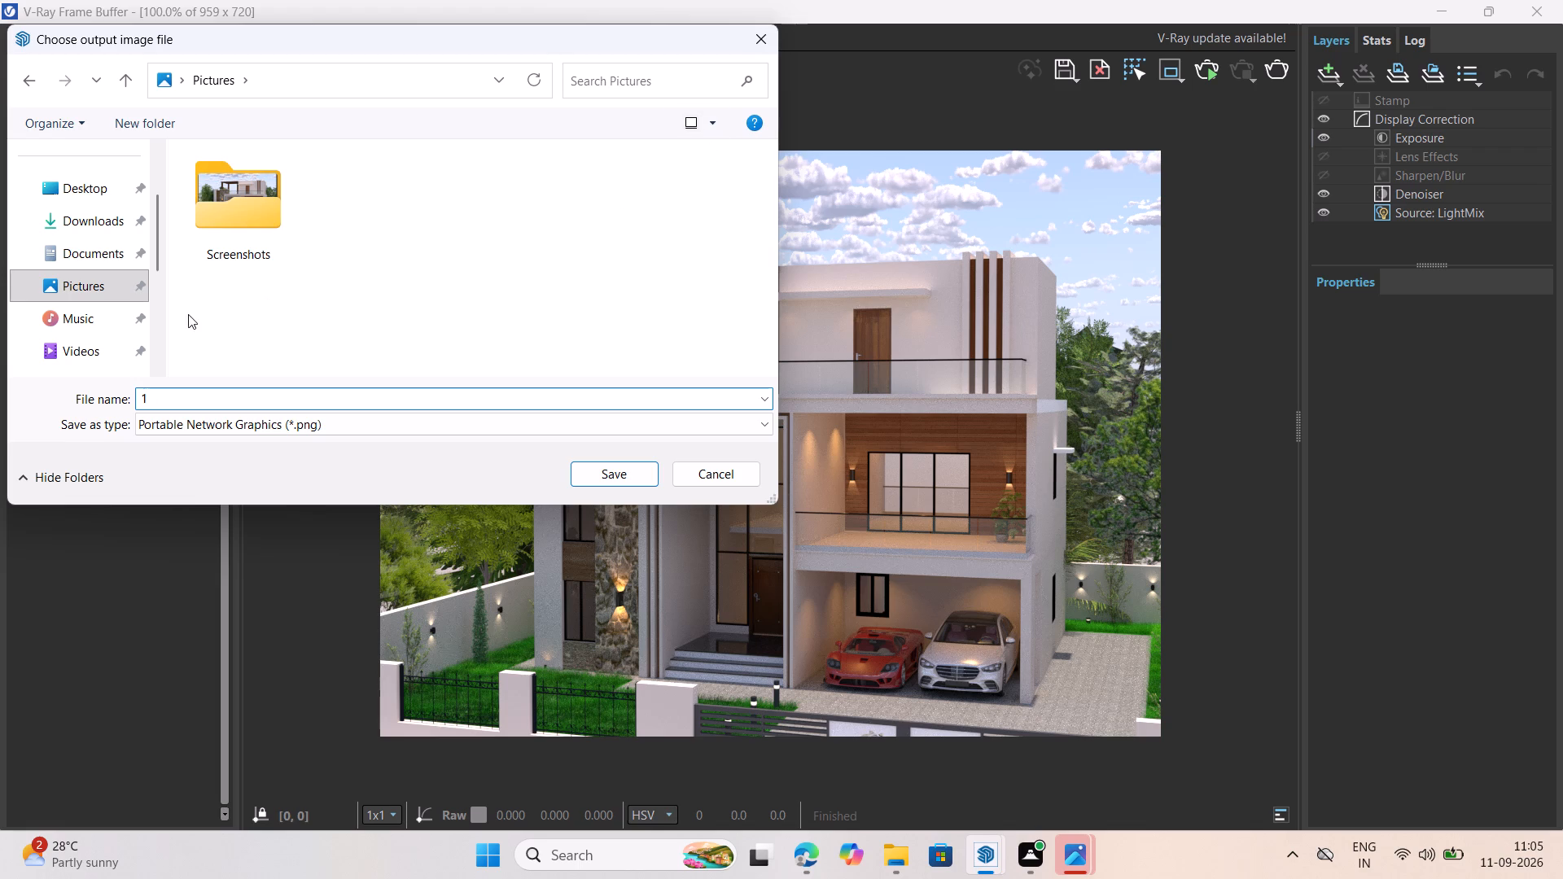
pyautogui.click(606, 472)
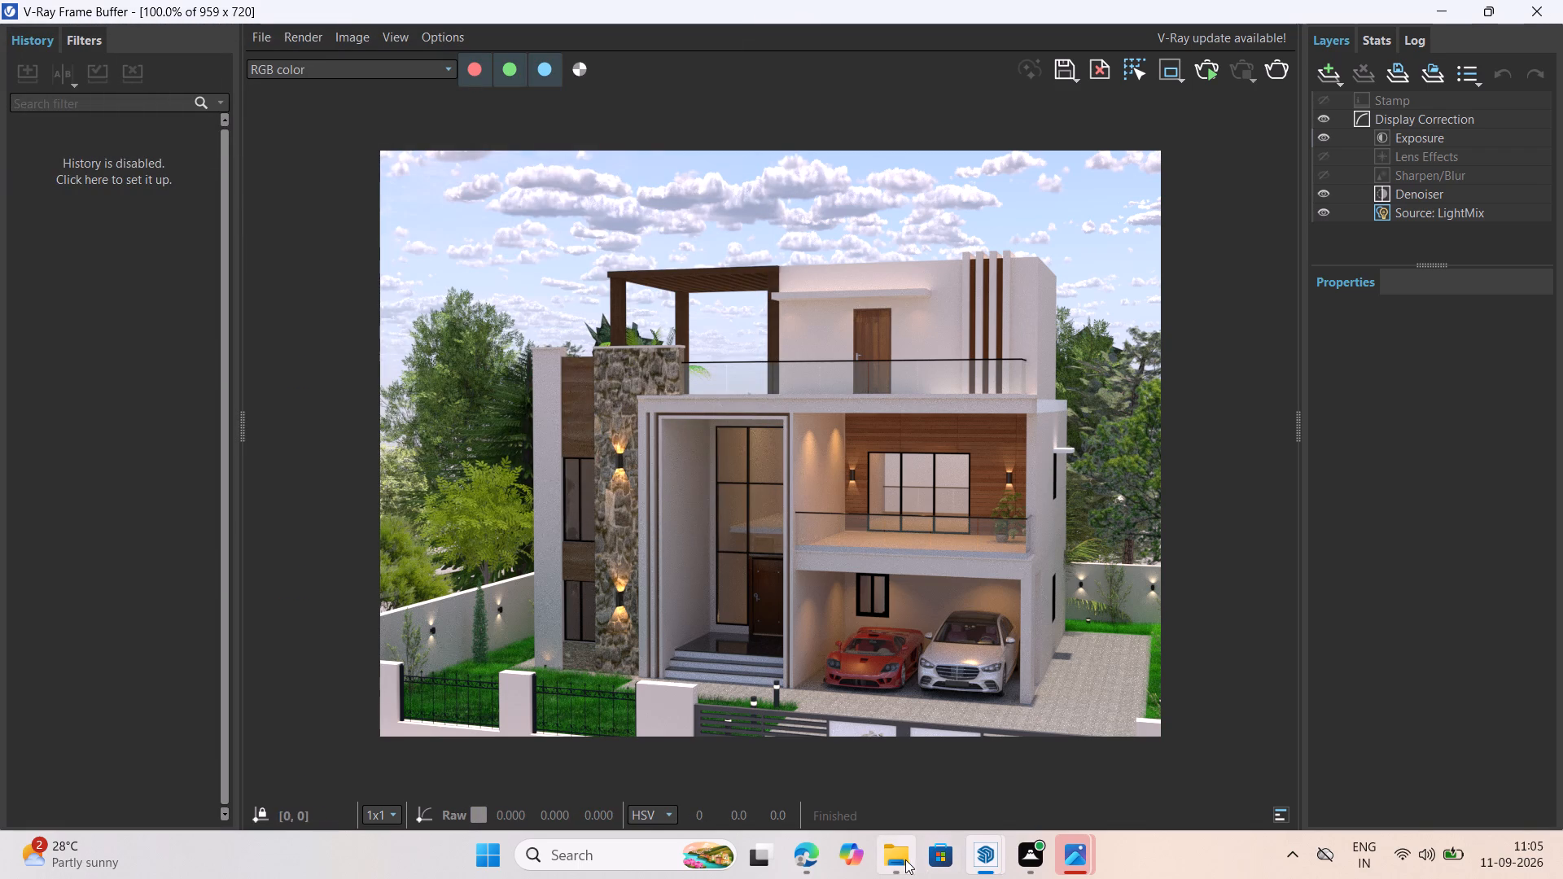
# Open the saved image 1 from the Pictures folder in Photos and examine the house render enlarged.
pyautogui.click(903, 859)
pyautogui.click(63, 402)
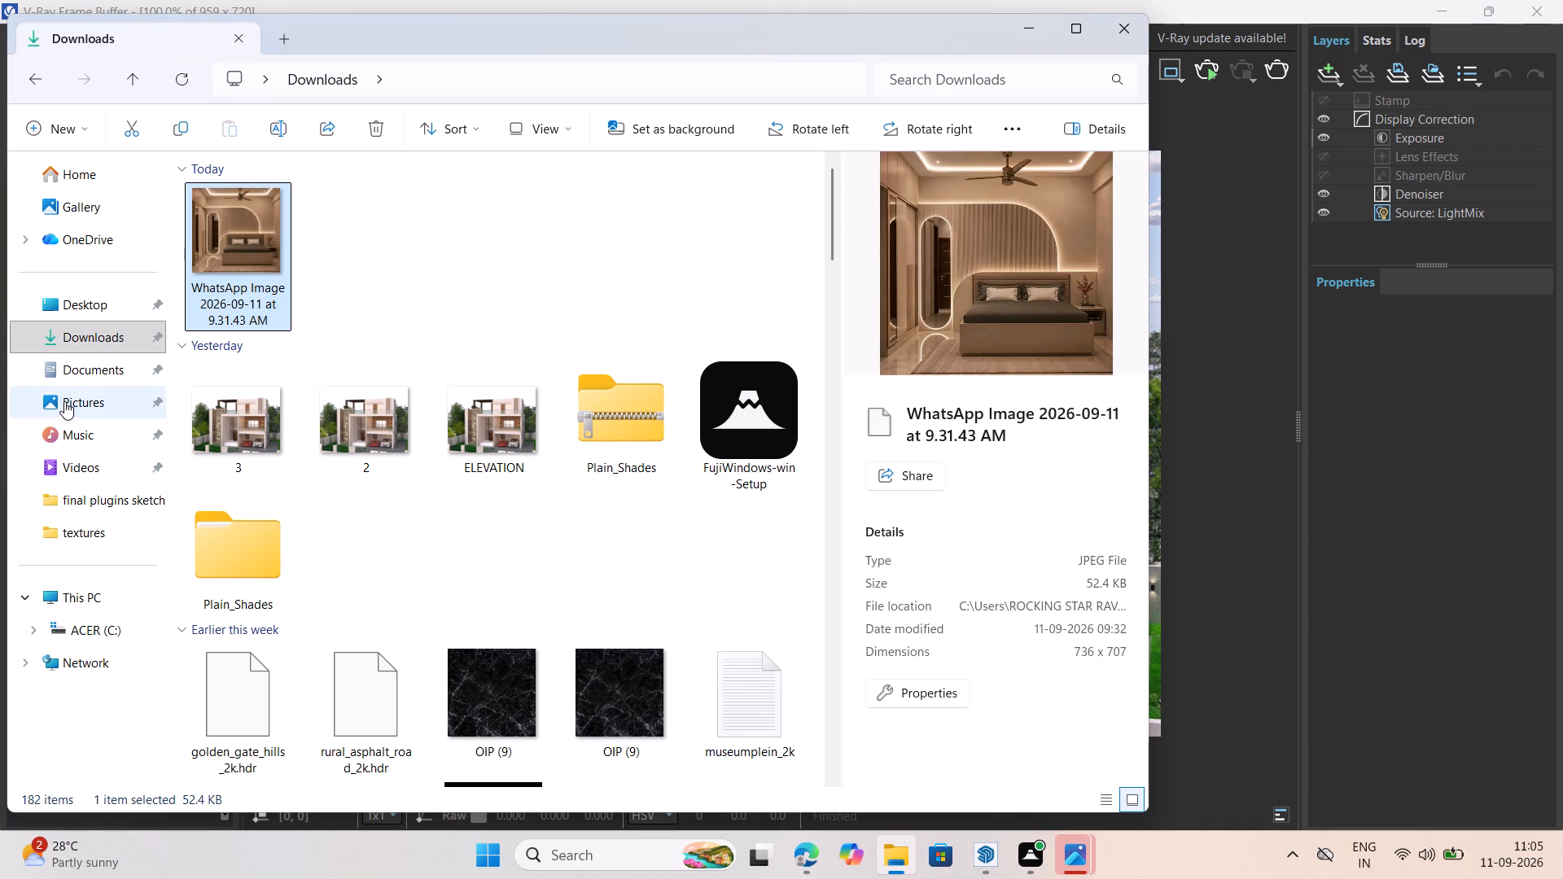
pyautogui.click(321, 223)
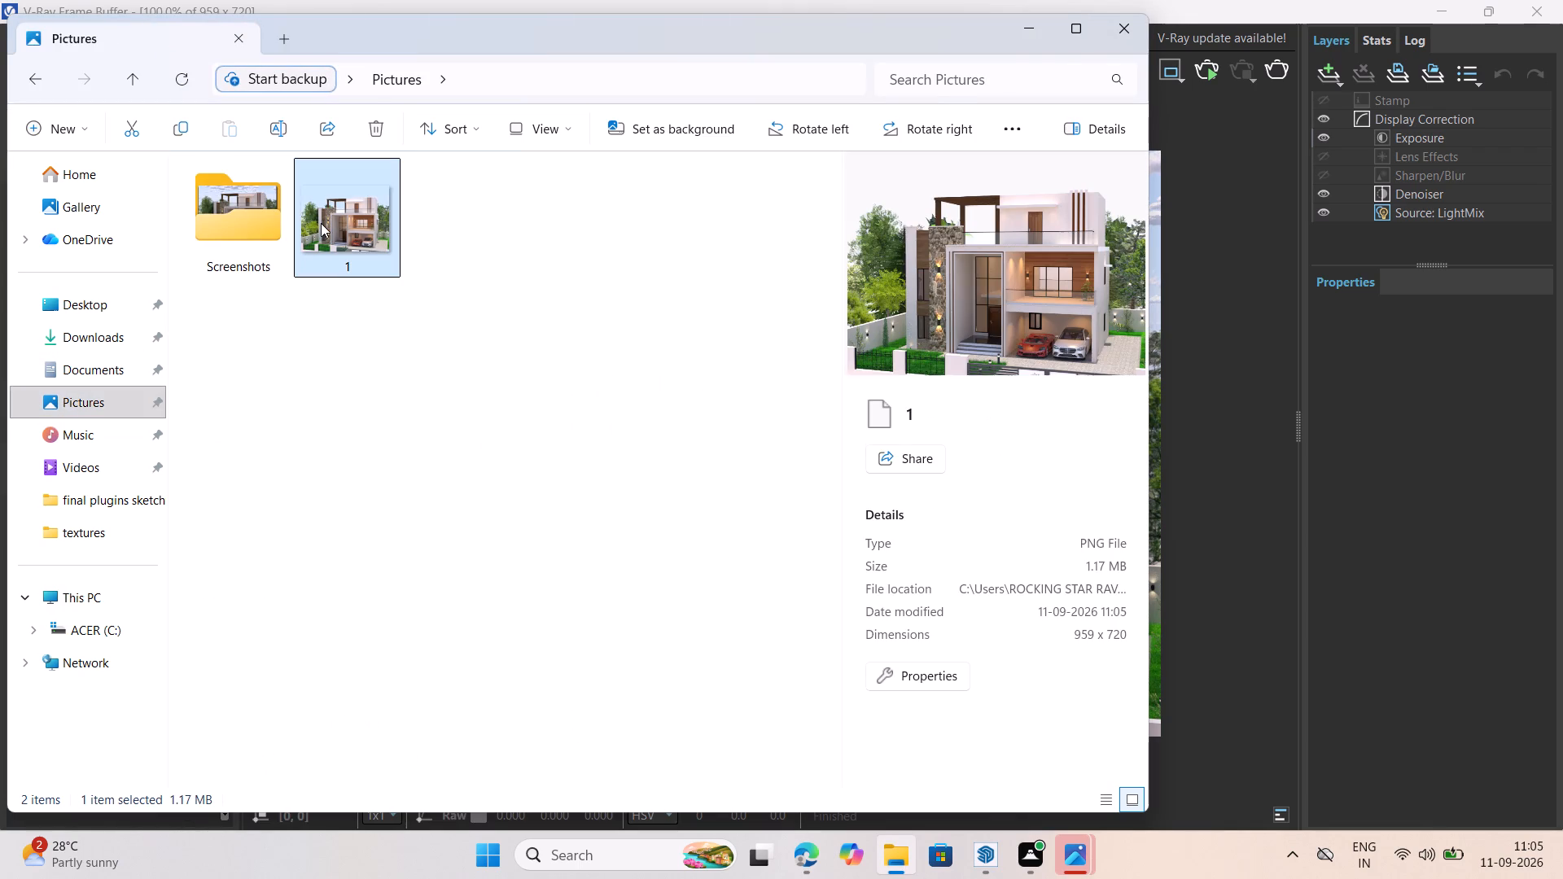
pyautogui.click(321, 221)
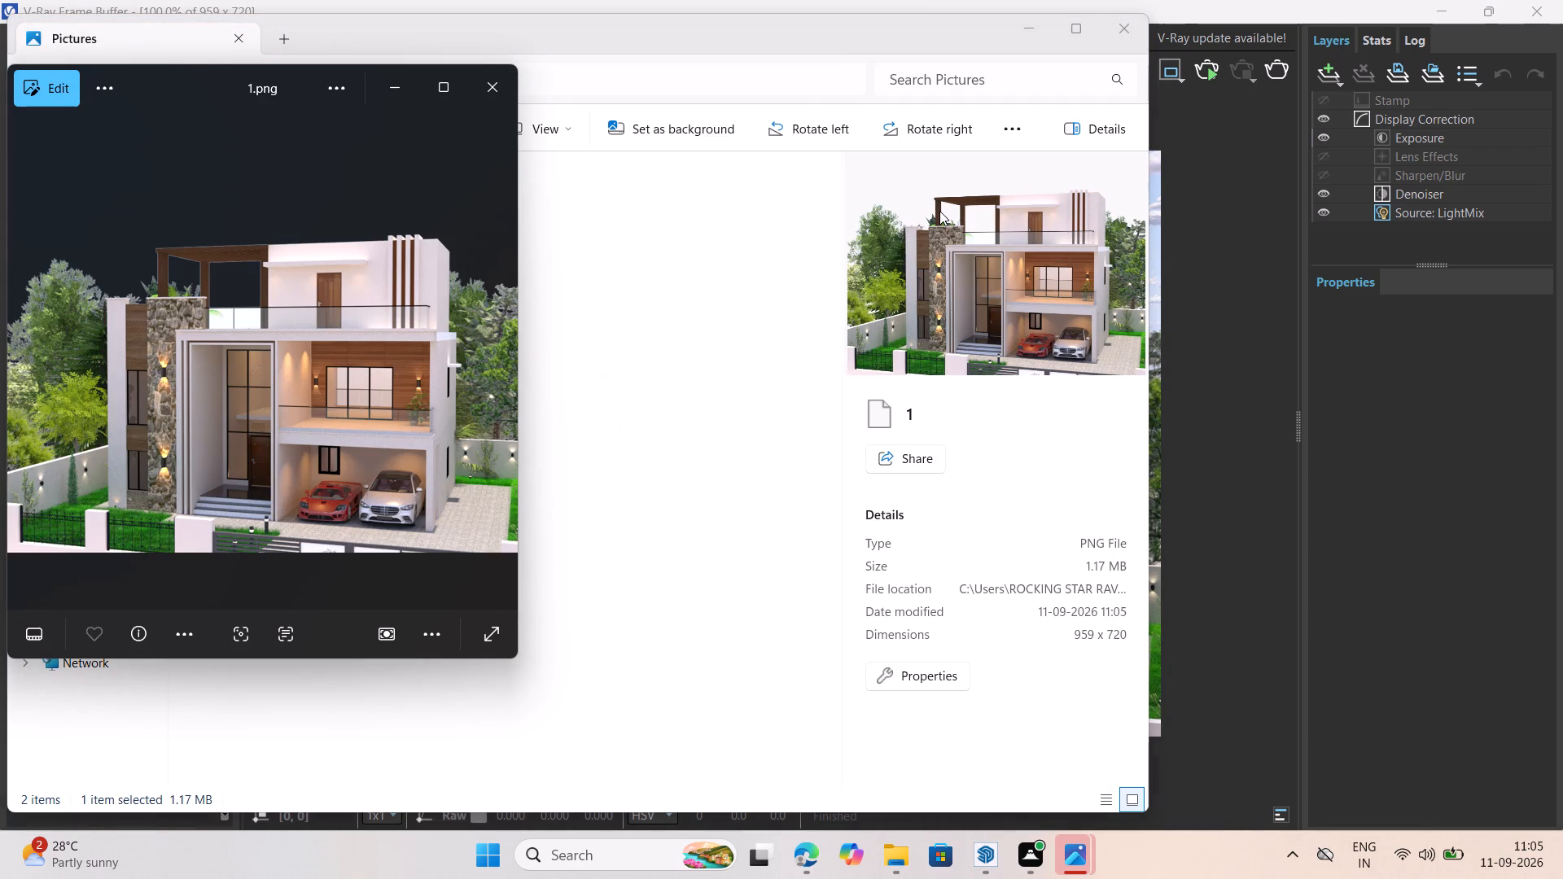
pyautogui.click(496, 81)
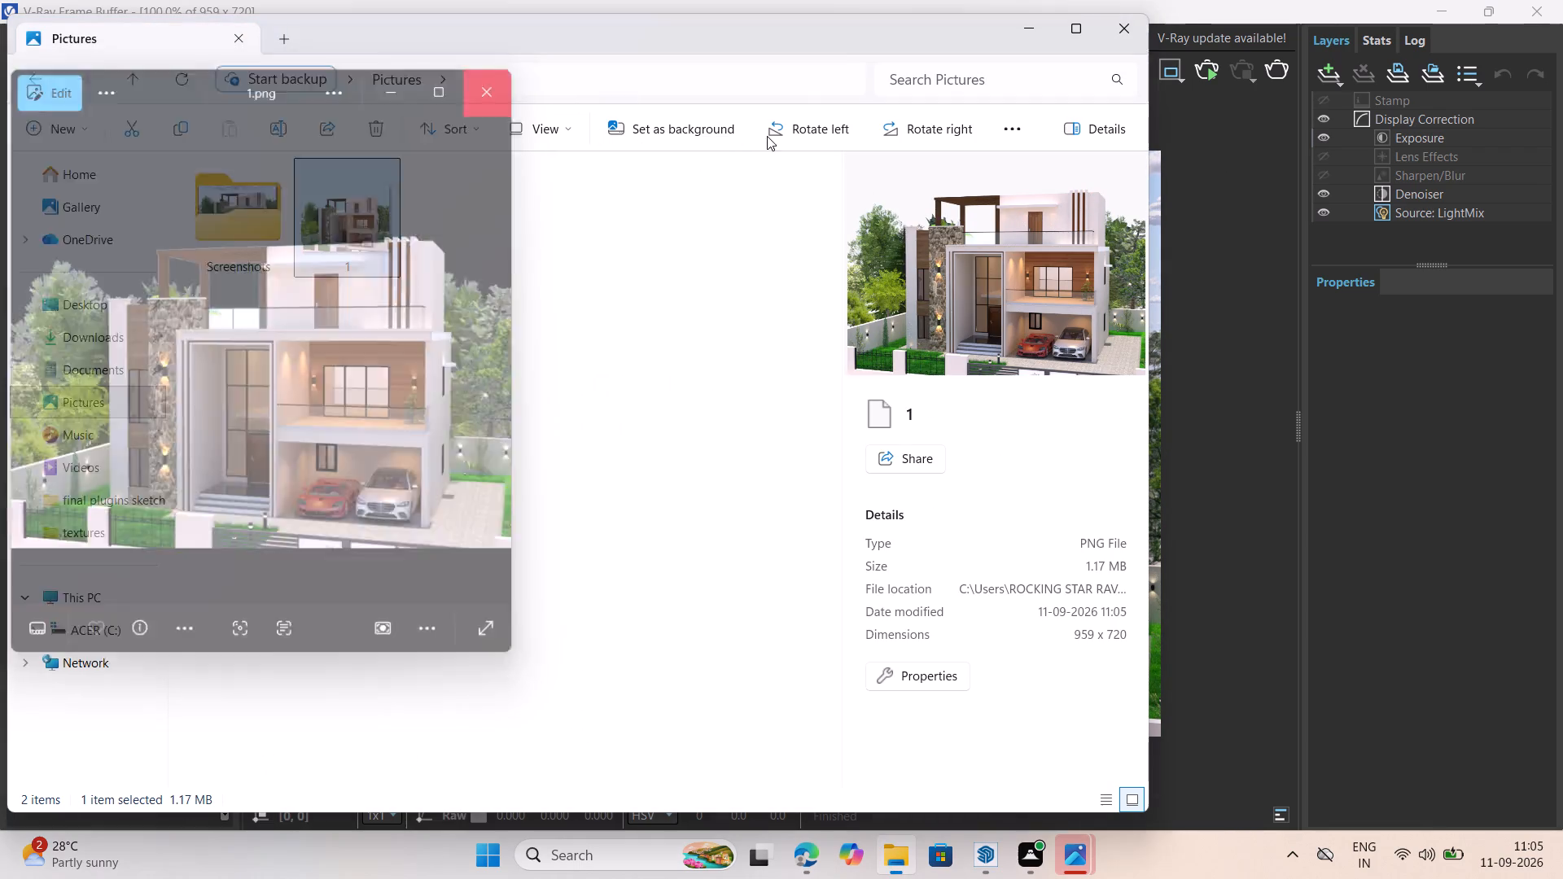
pyautogui.click(1085, 231)
pyautogui.doubleClick(1045, 232)
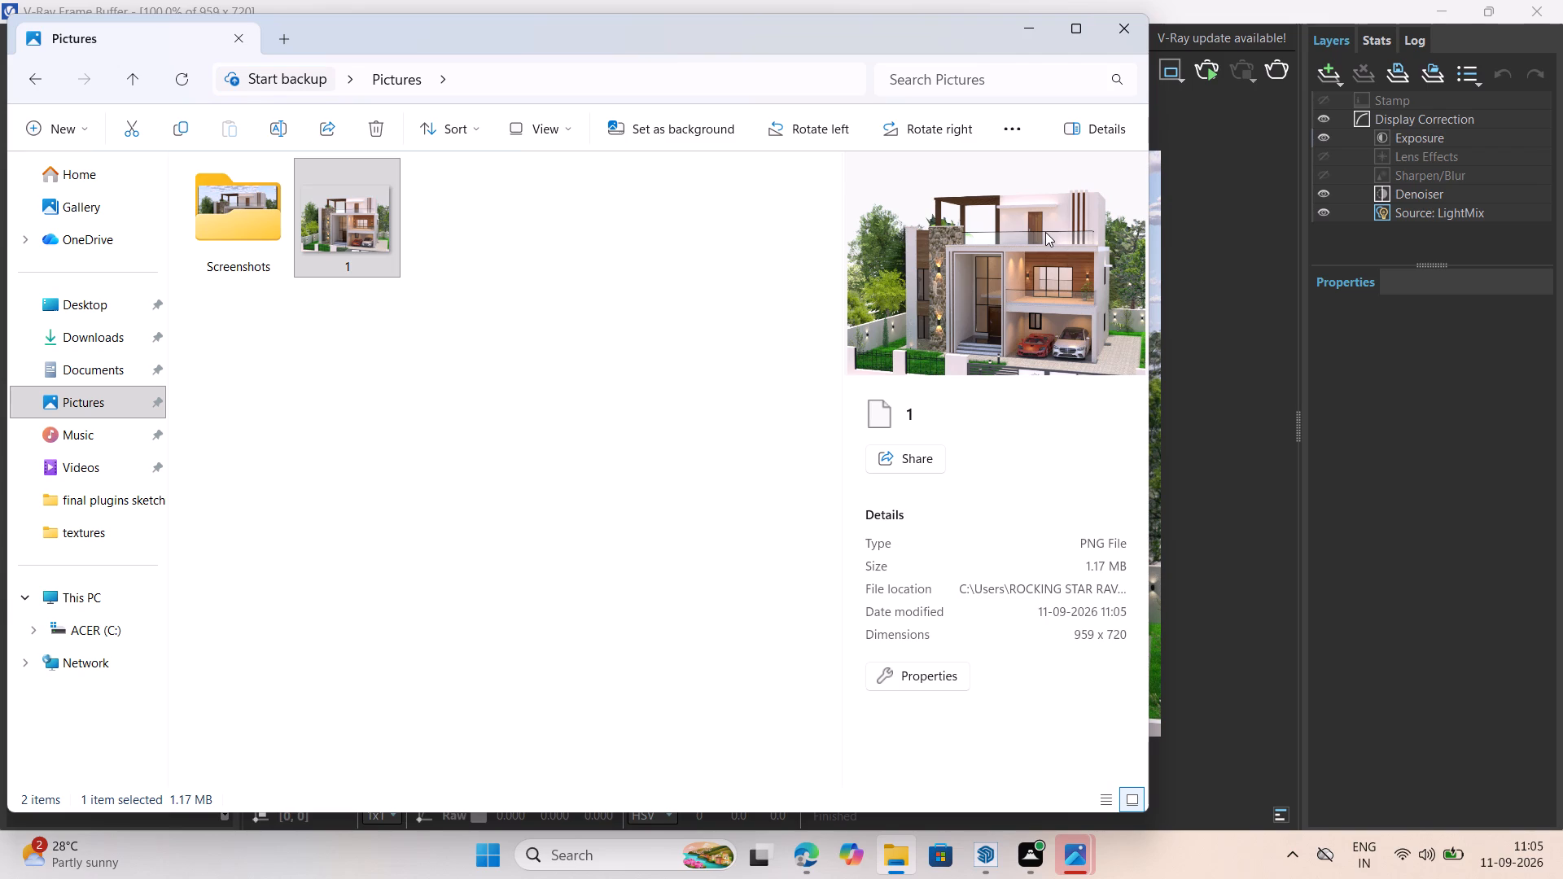
pyautogui.rightClick(377, 232)
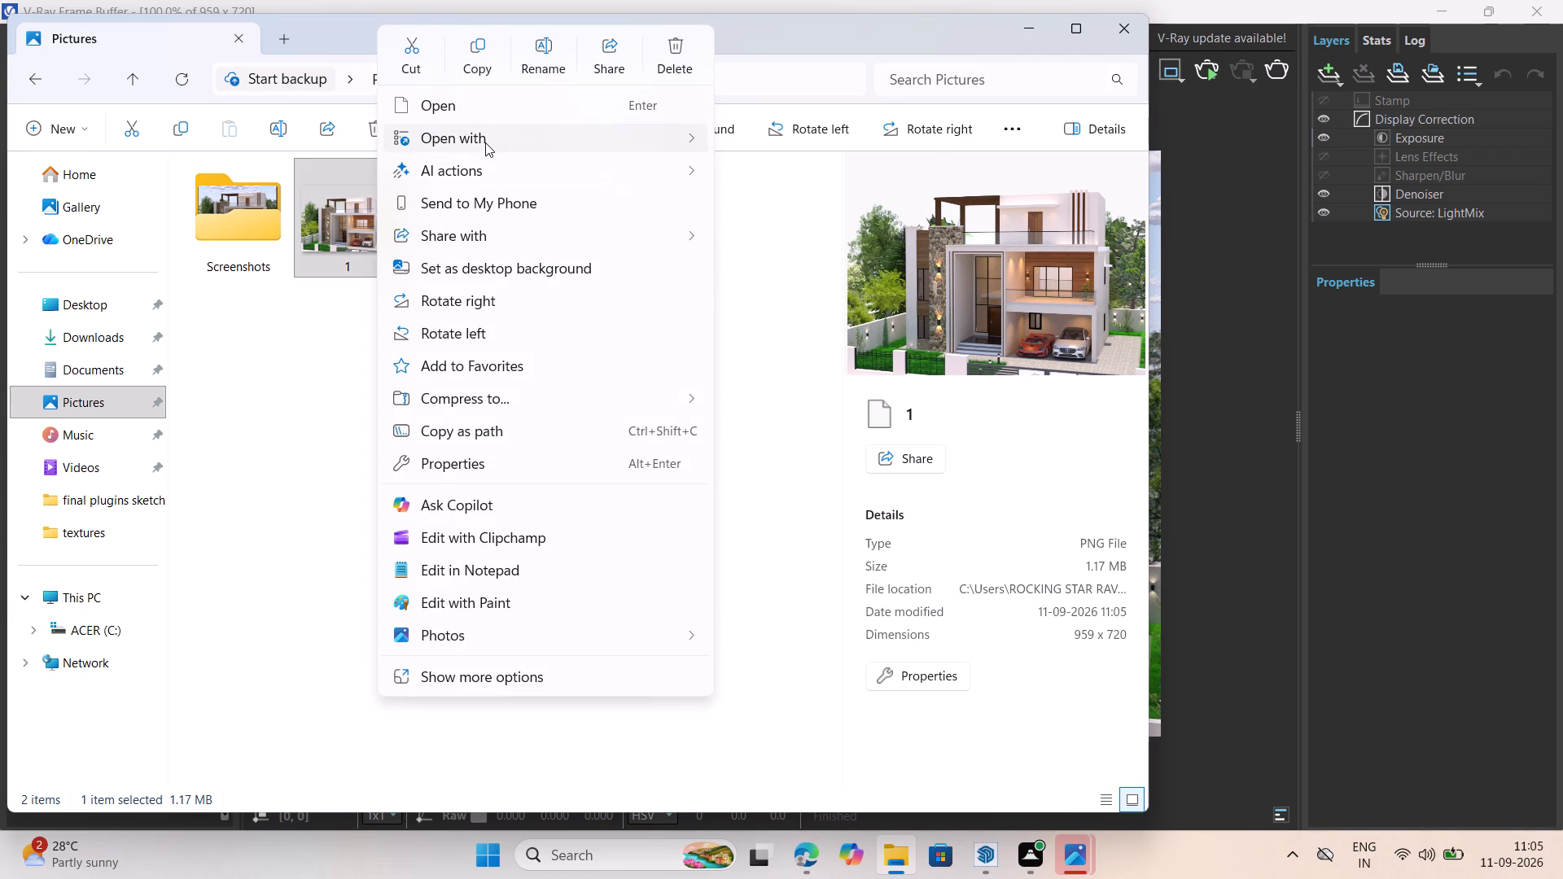
pyautogui.click(485, 142)
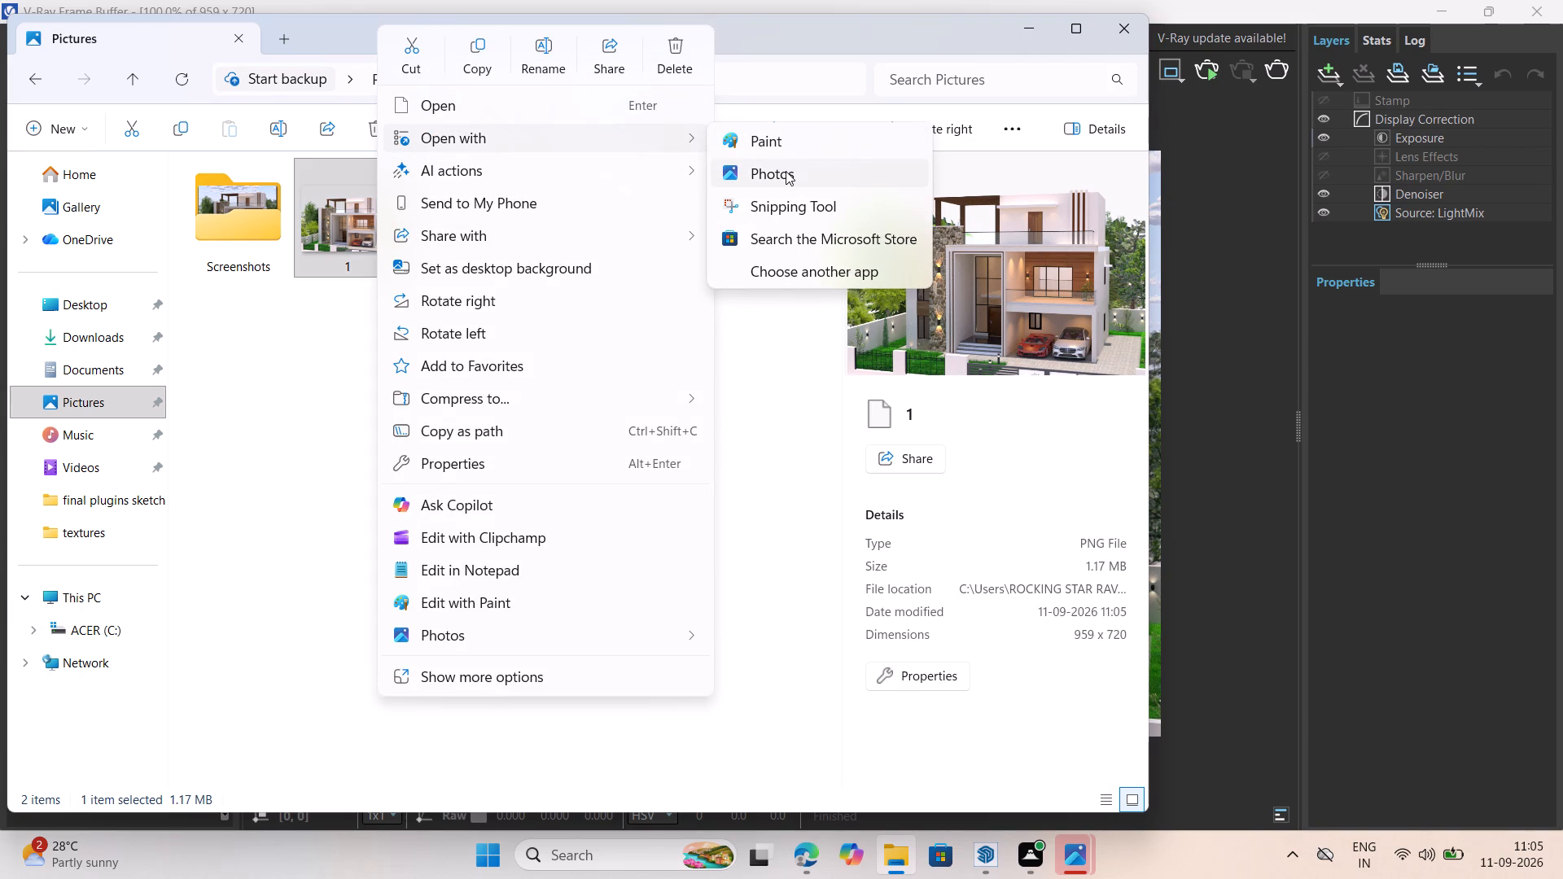
pyautogui.click(786, 171)
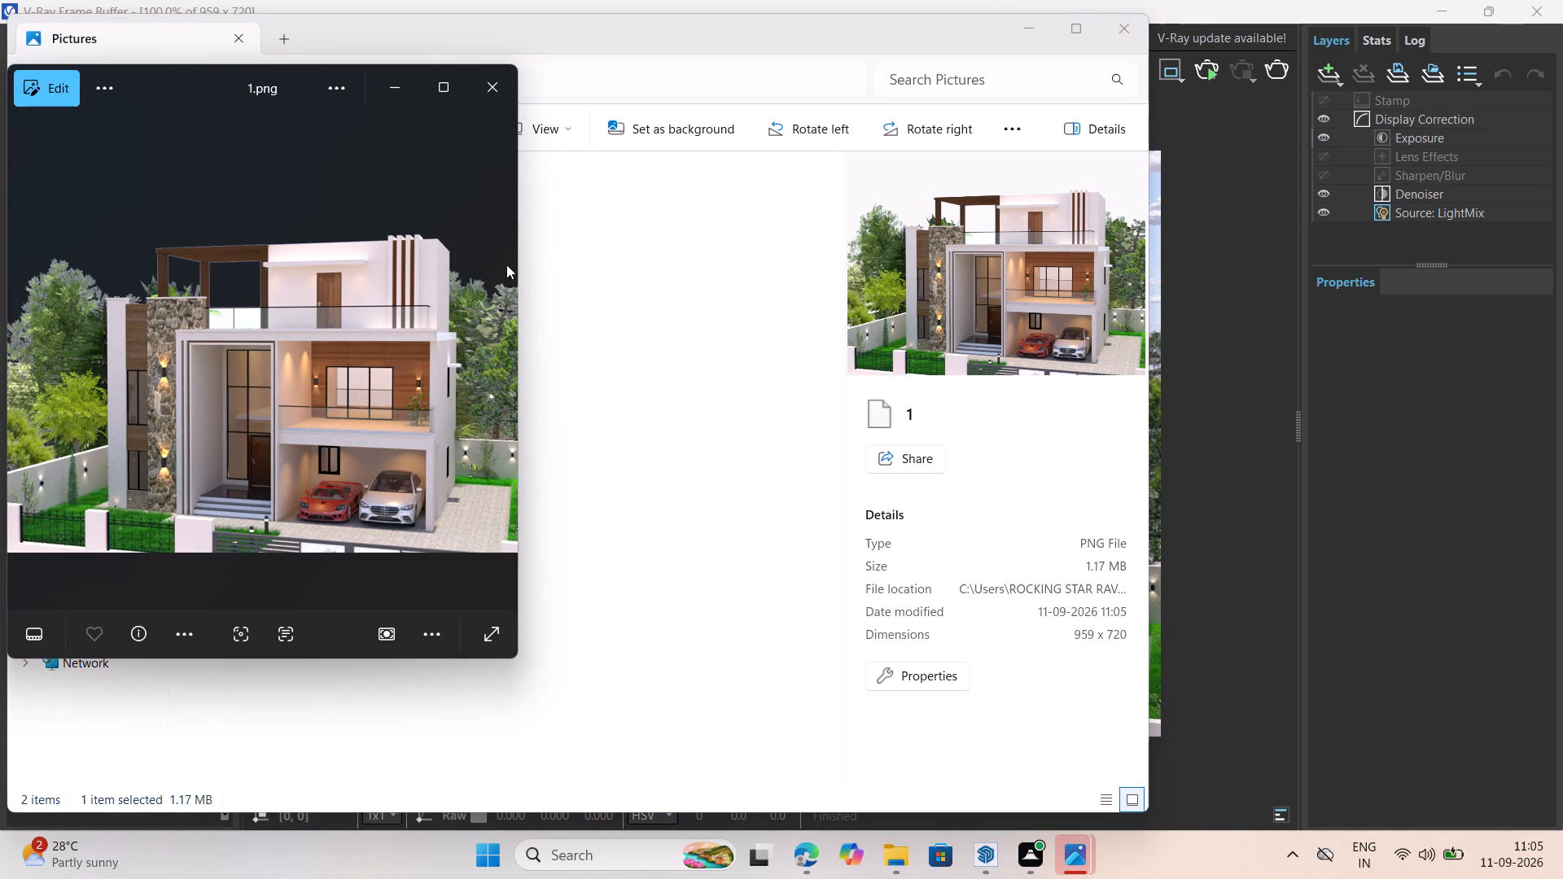
pyautogui.click(449, 101)
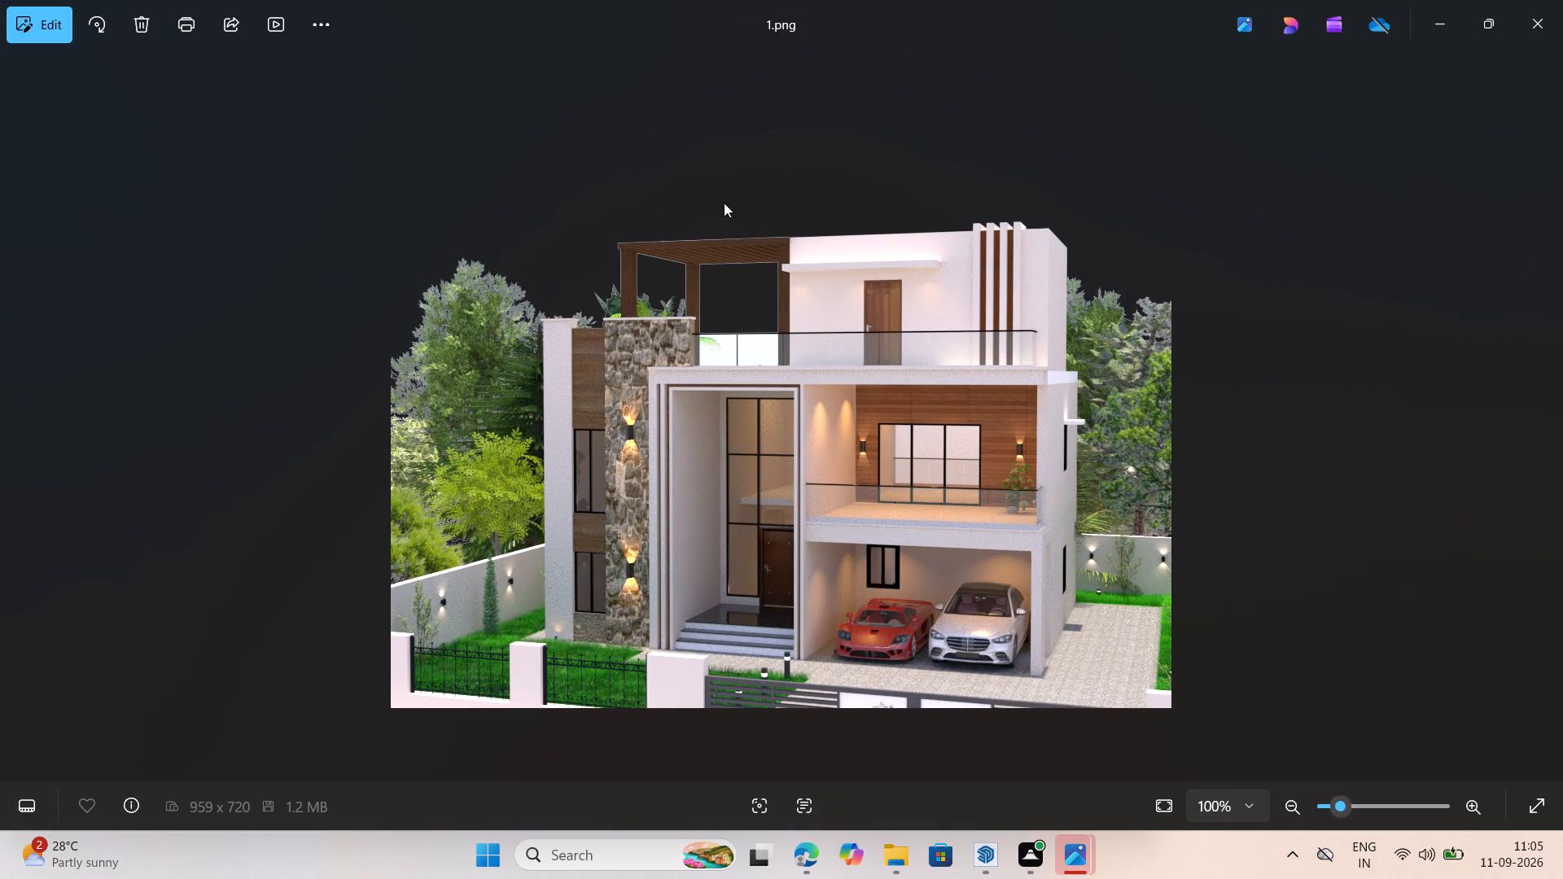
pyautogui.scroll(2, 1043, 177)
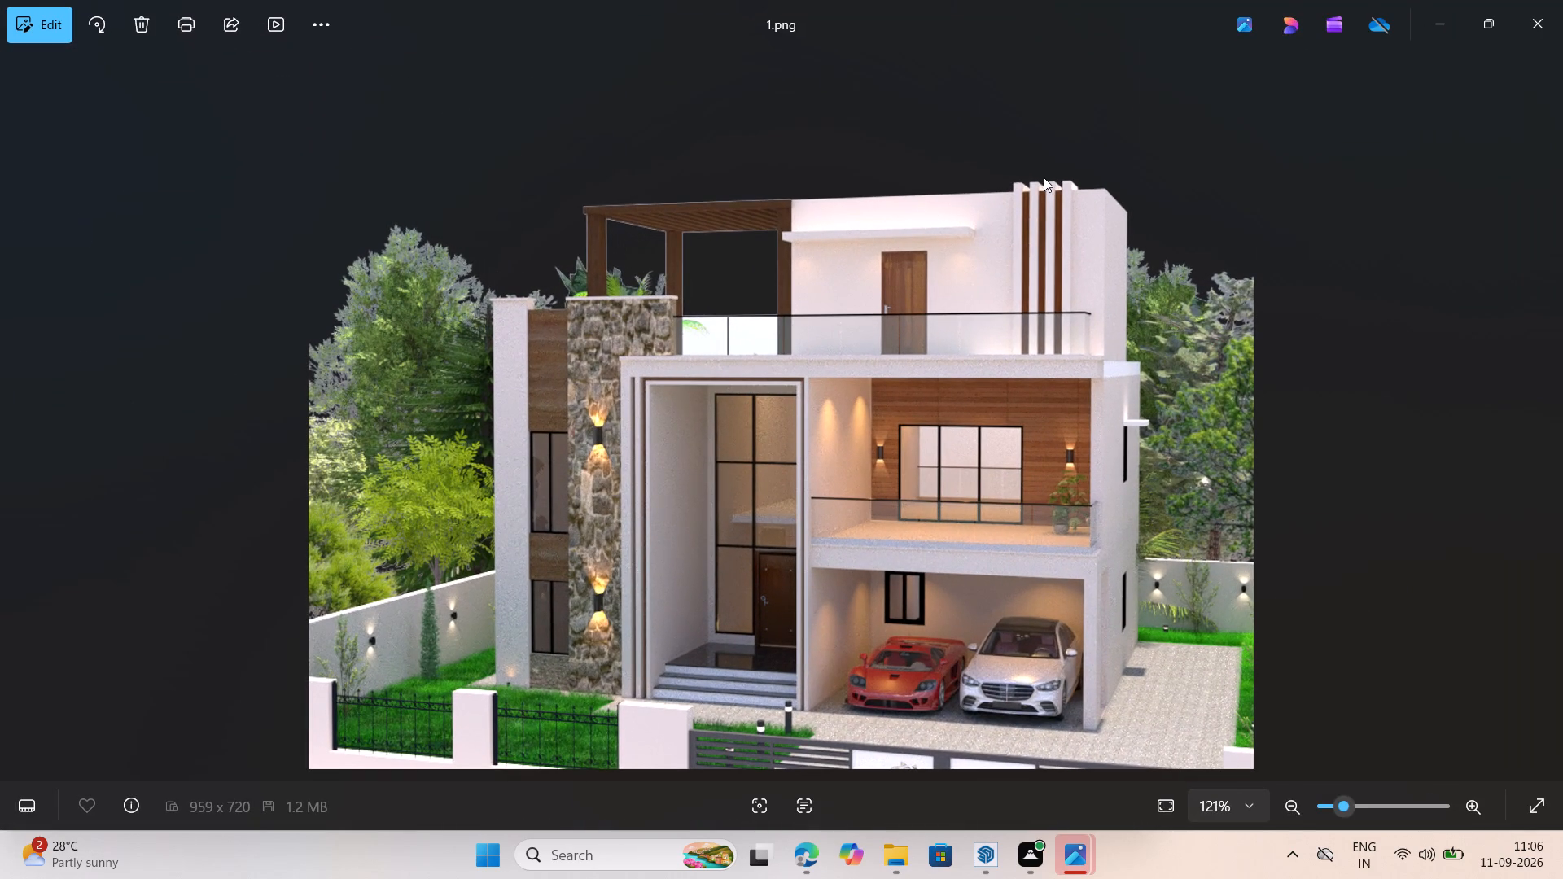
pyautogui.scroll(-4, 466, 294)
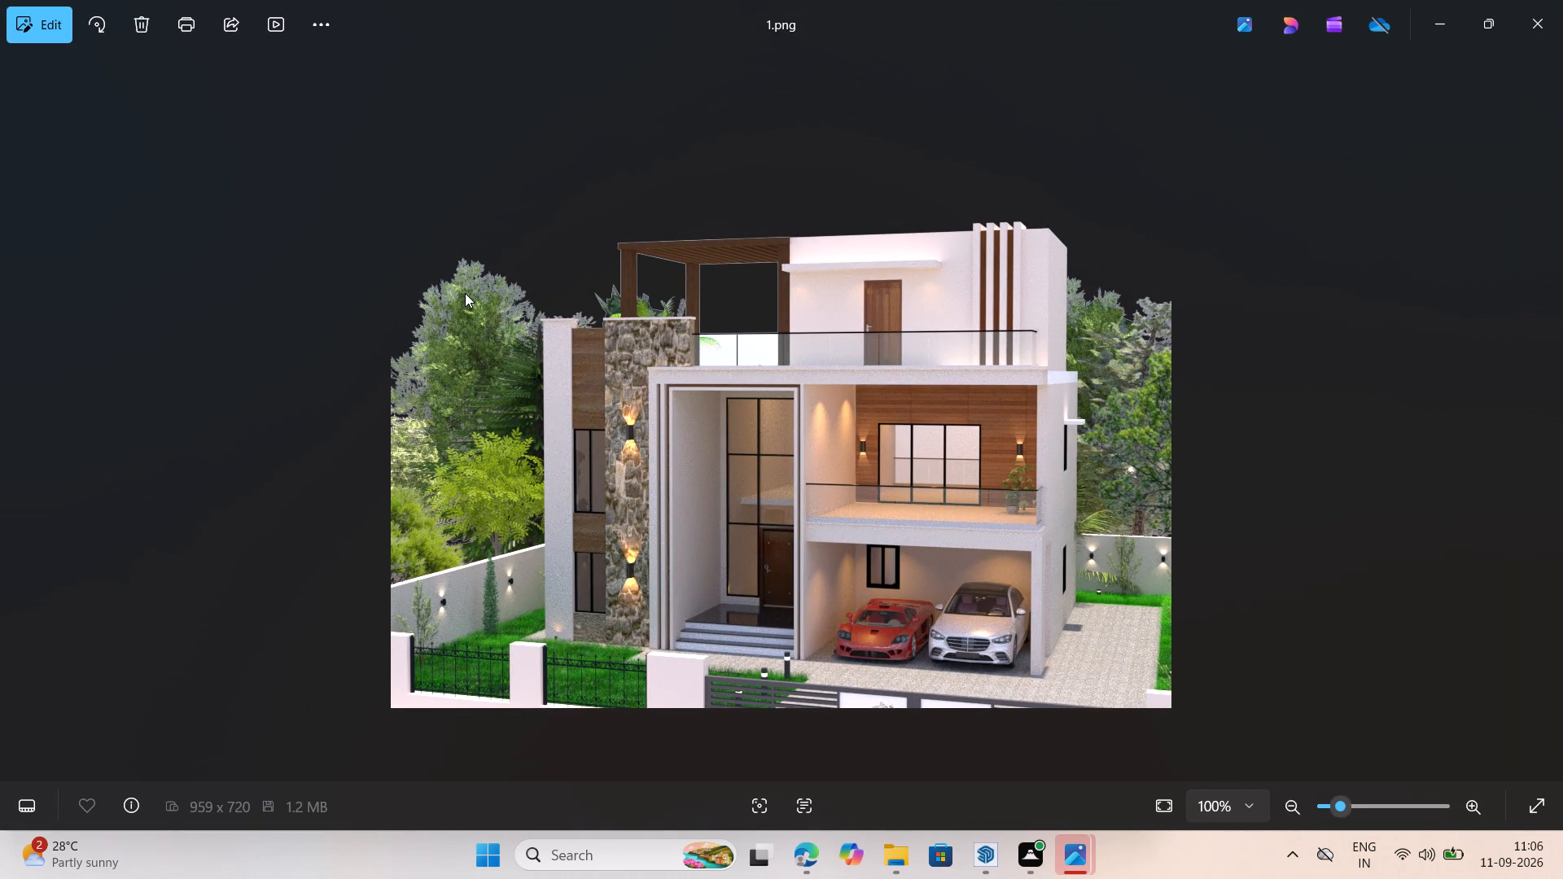
pyautogui.scroll(1, 1080, 69)
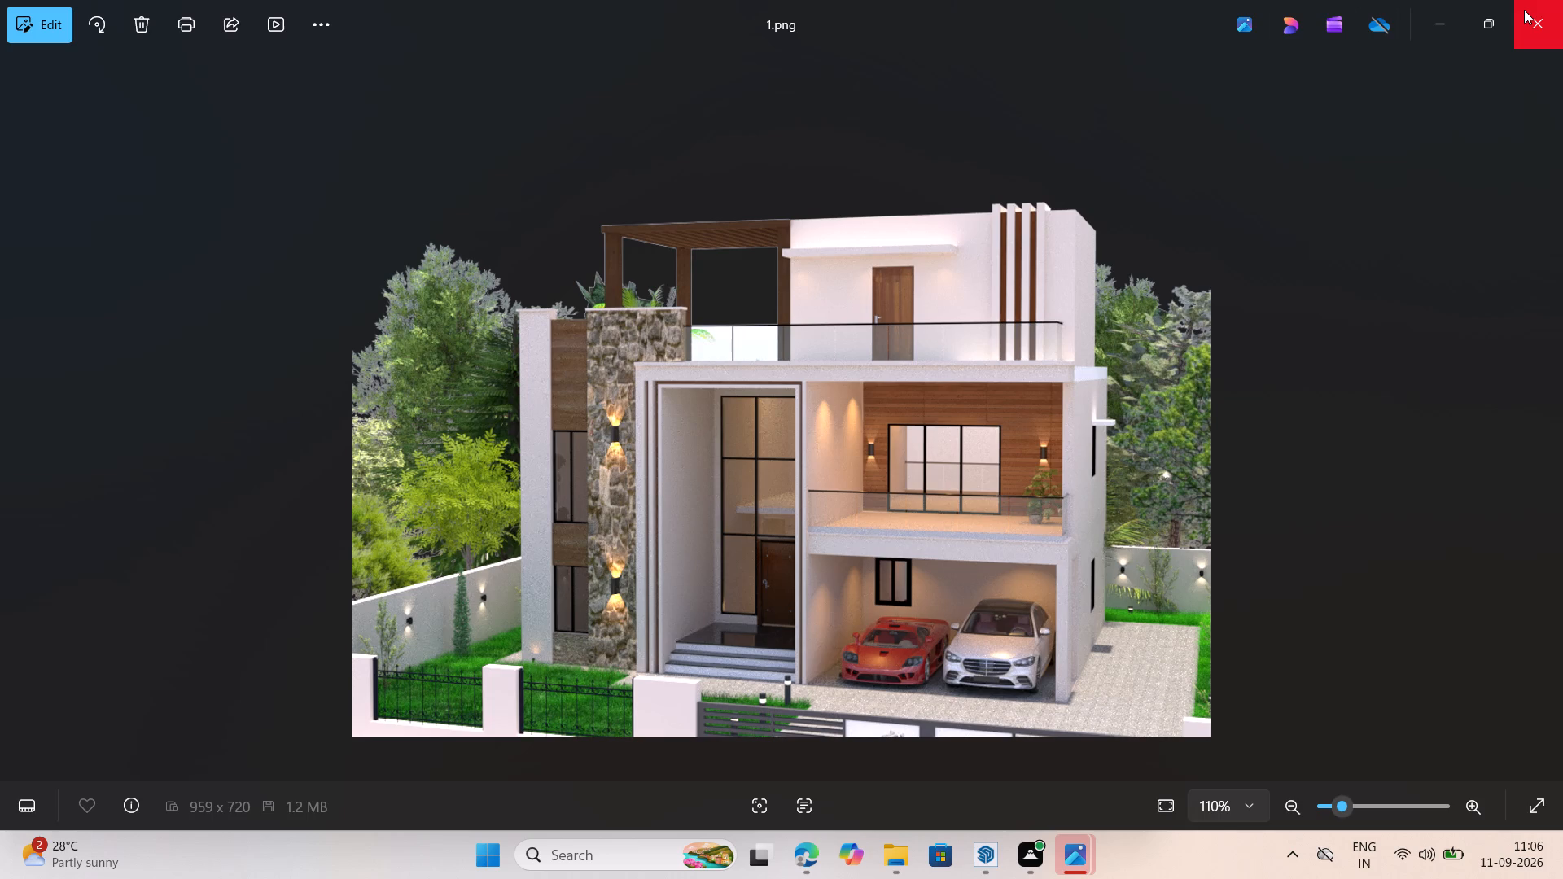
pyautogui.click(1524, 10)
pyautogui.click(1138, 28)
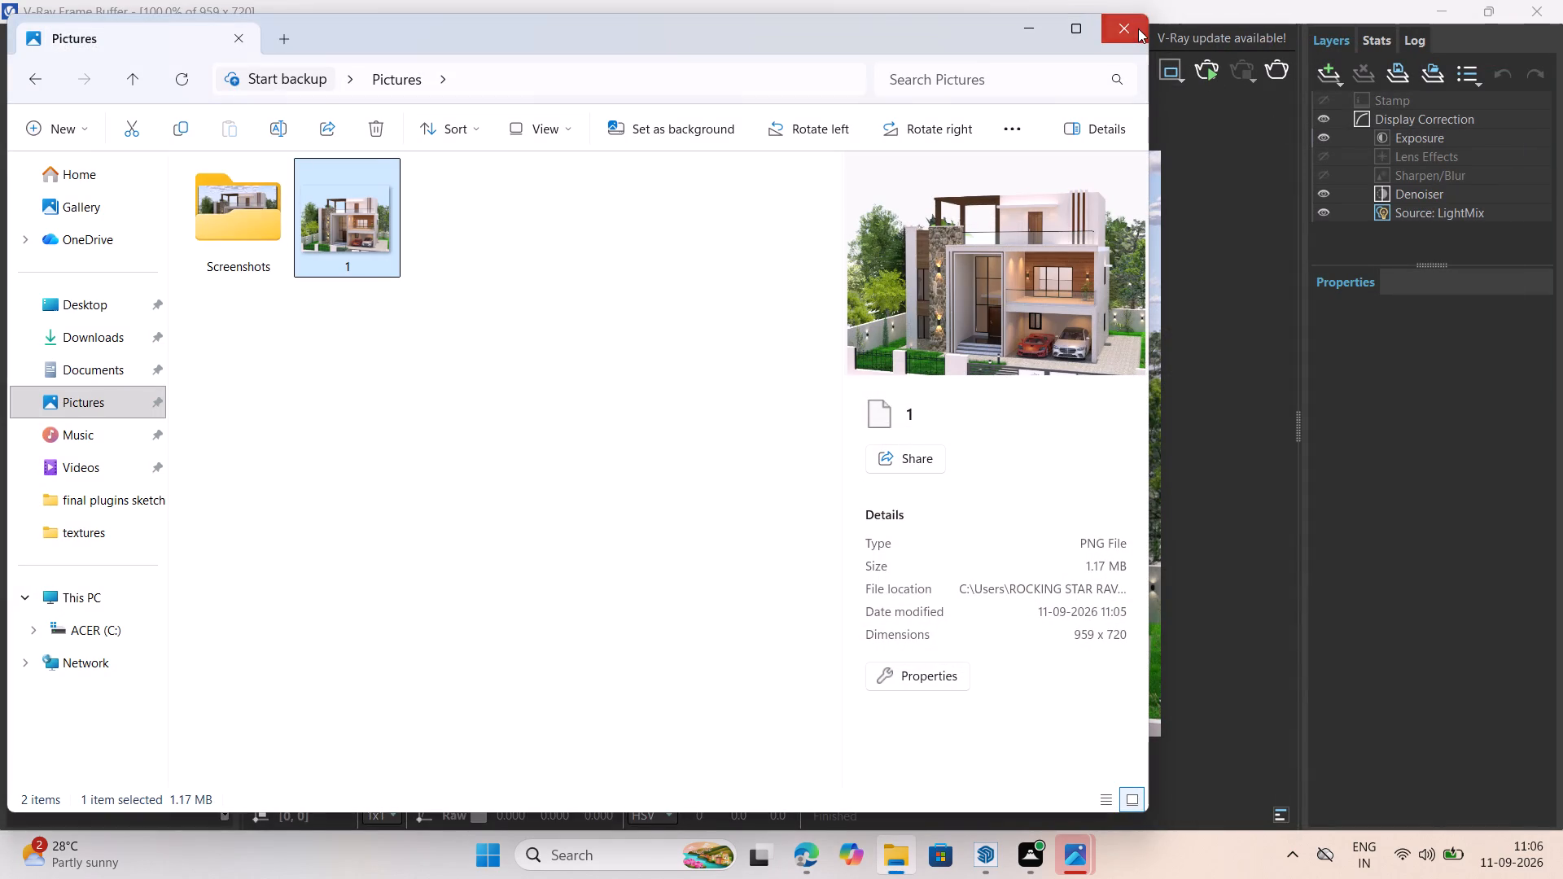
# Examine the Exposure and Display Correction settings of the render in the V-Ray Frame Buffer.
pyautogui.scroll(3, 732, 268)
pyautogui.scroll(-3, 730, 243)
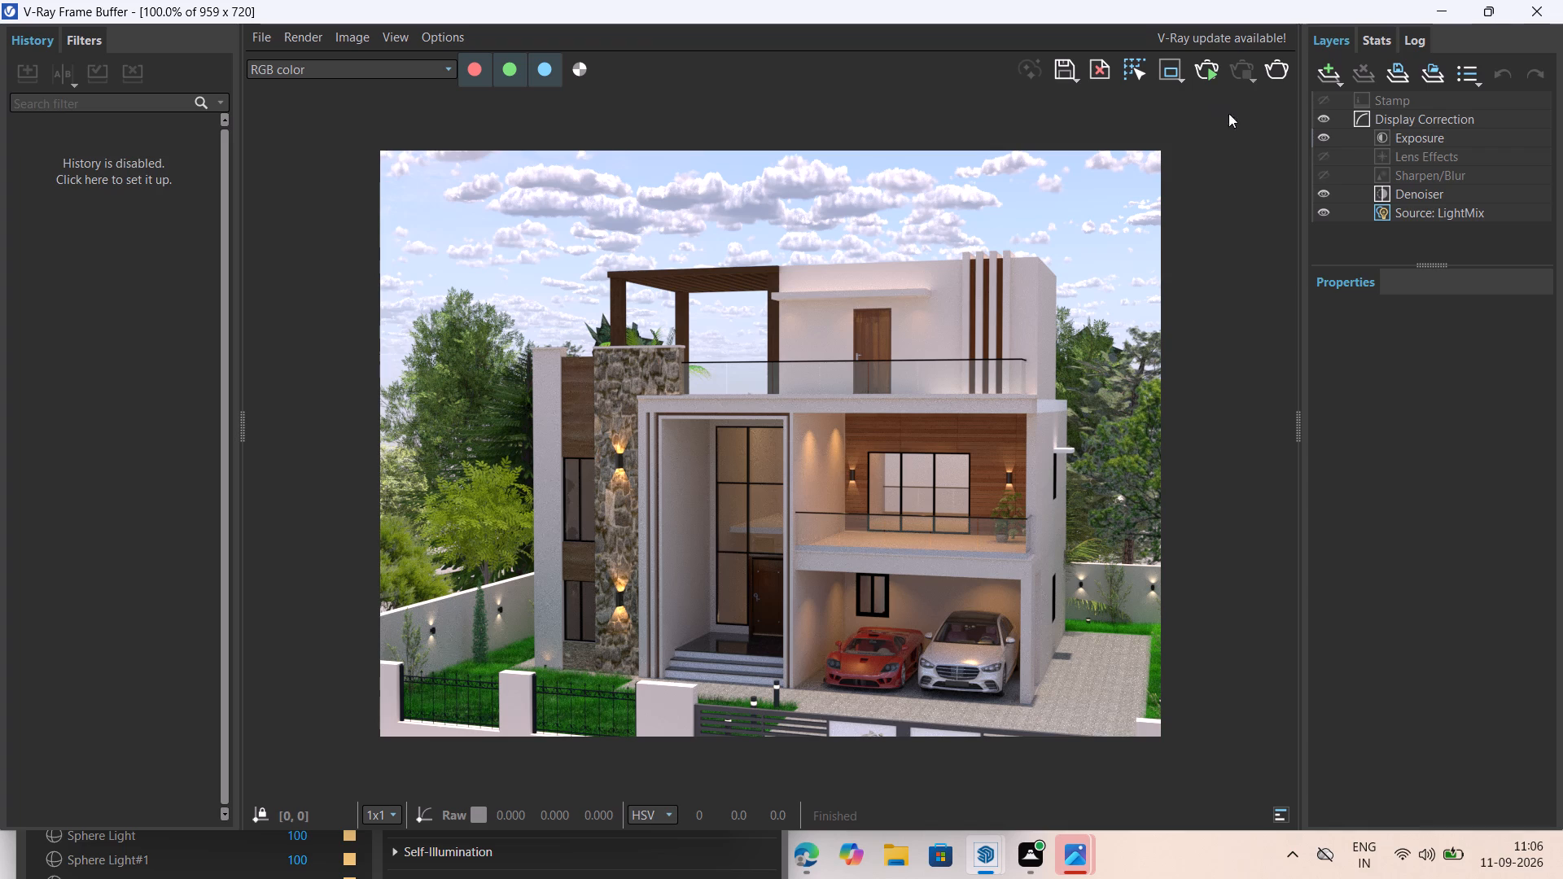
pyautogui.click(1380, 134)
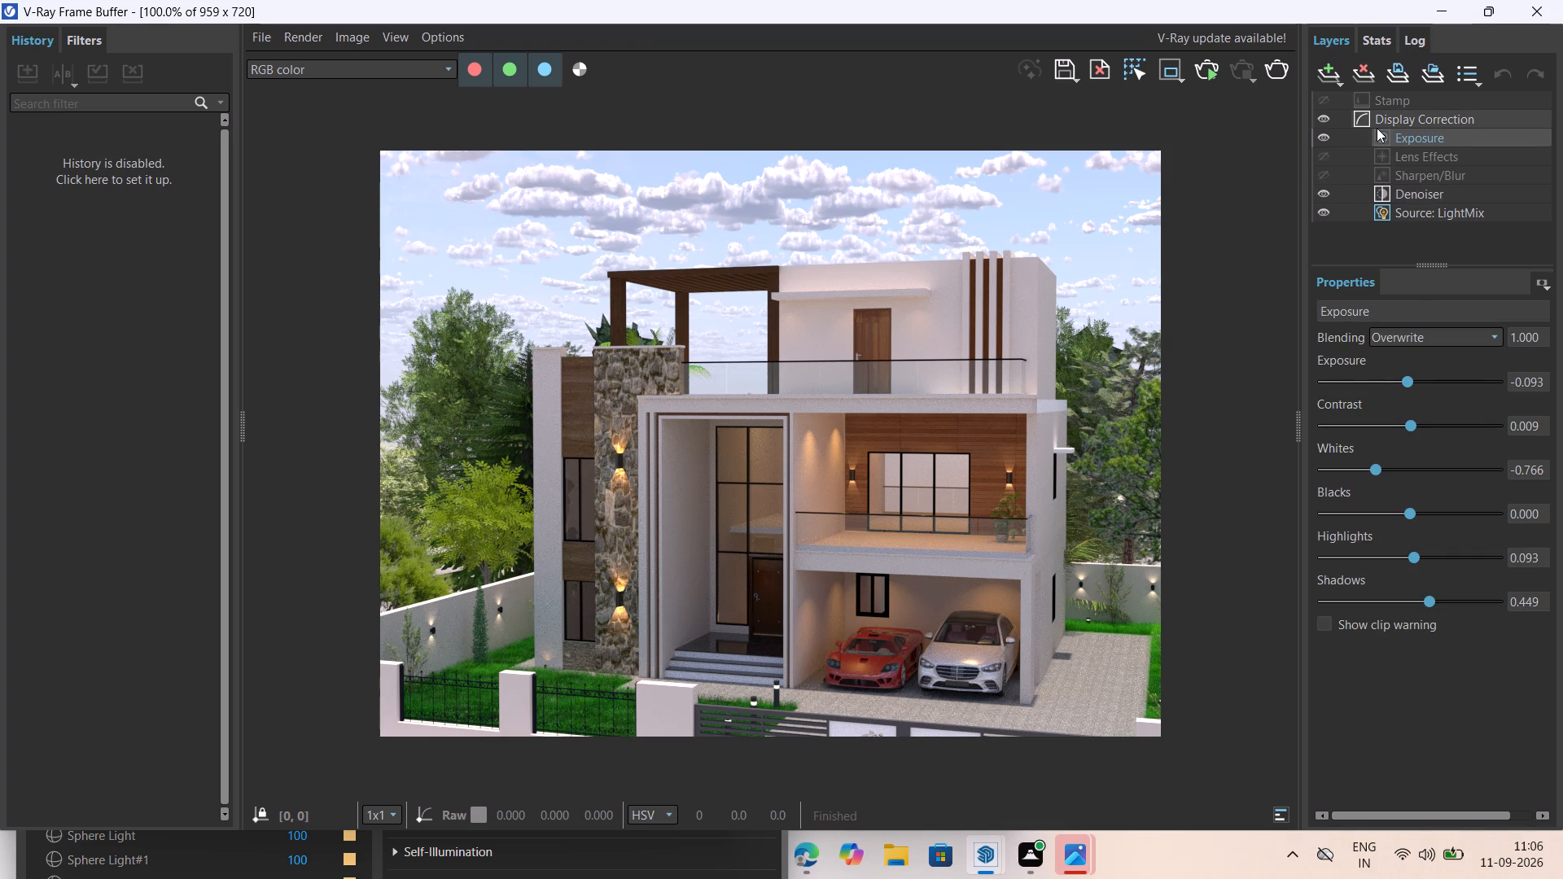
pyautogui.click(1376, 119)
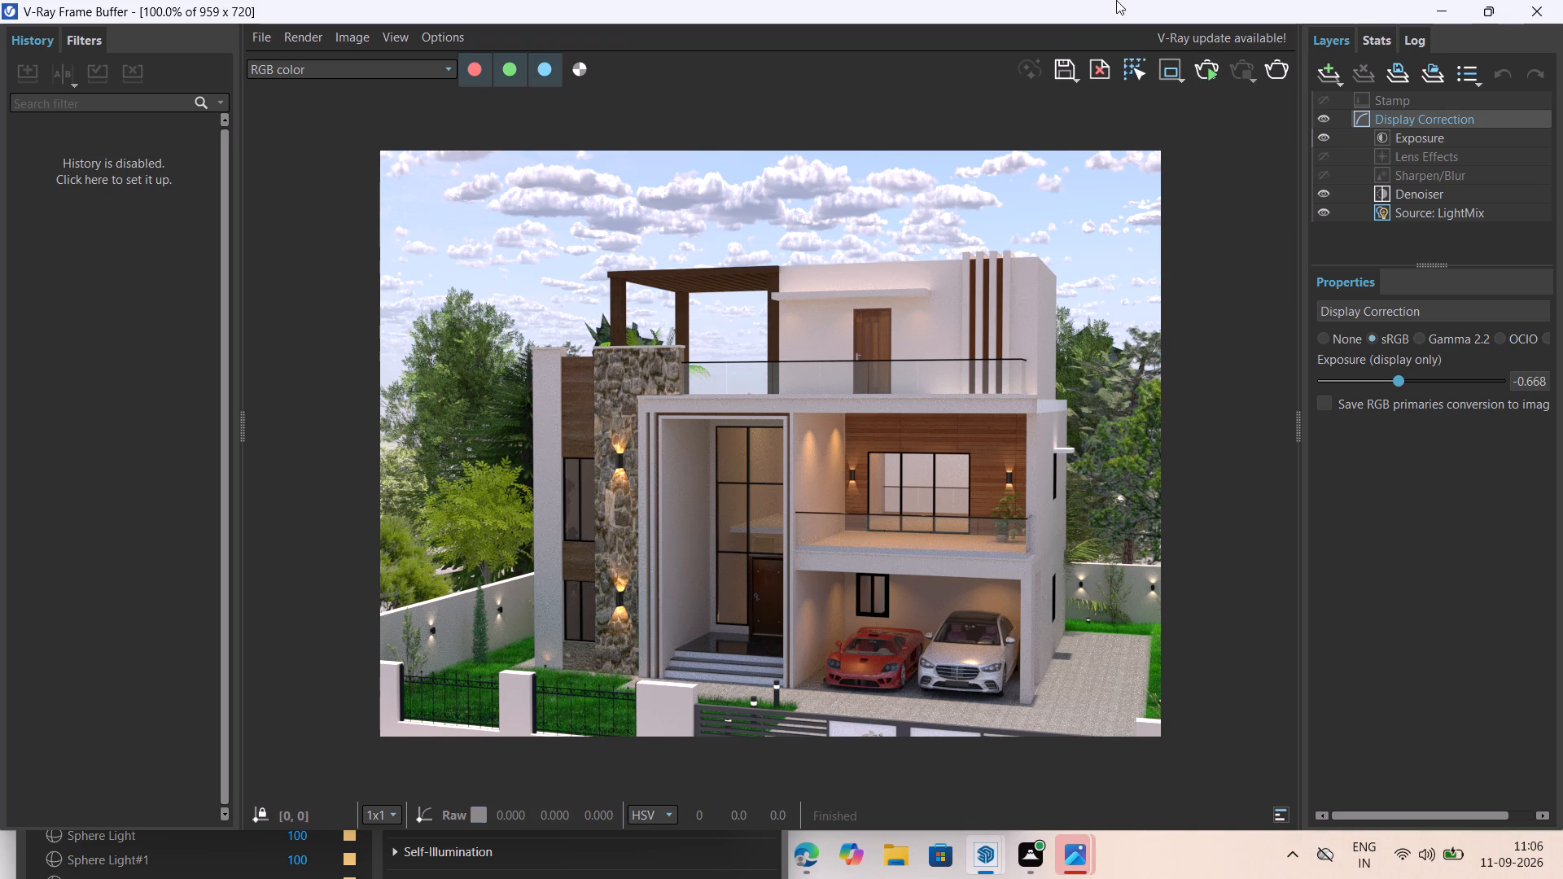
# Minimize the V-Ray Frame Buffer, Chaos Cosmos Browser, V-Ray Asset Editor and elevation 1222 model windows.
pyautogui.click(1452, 11)
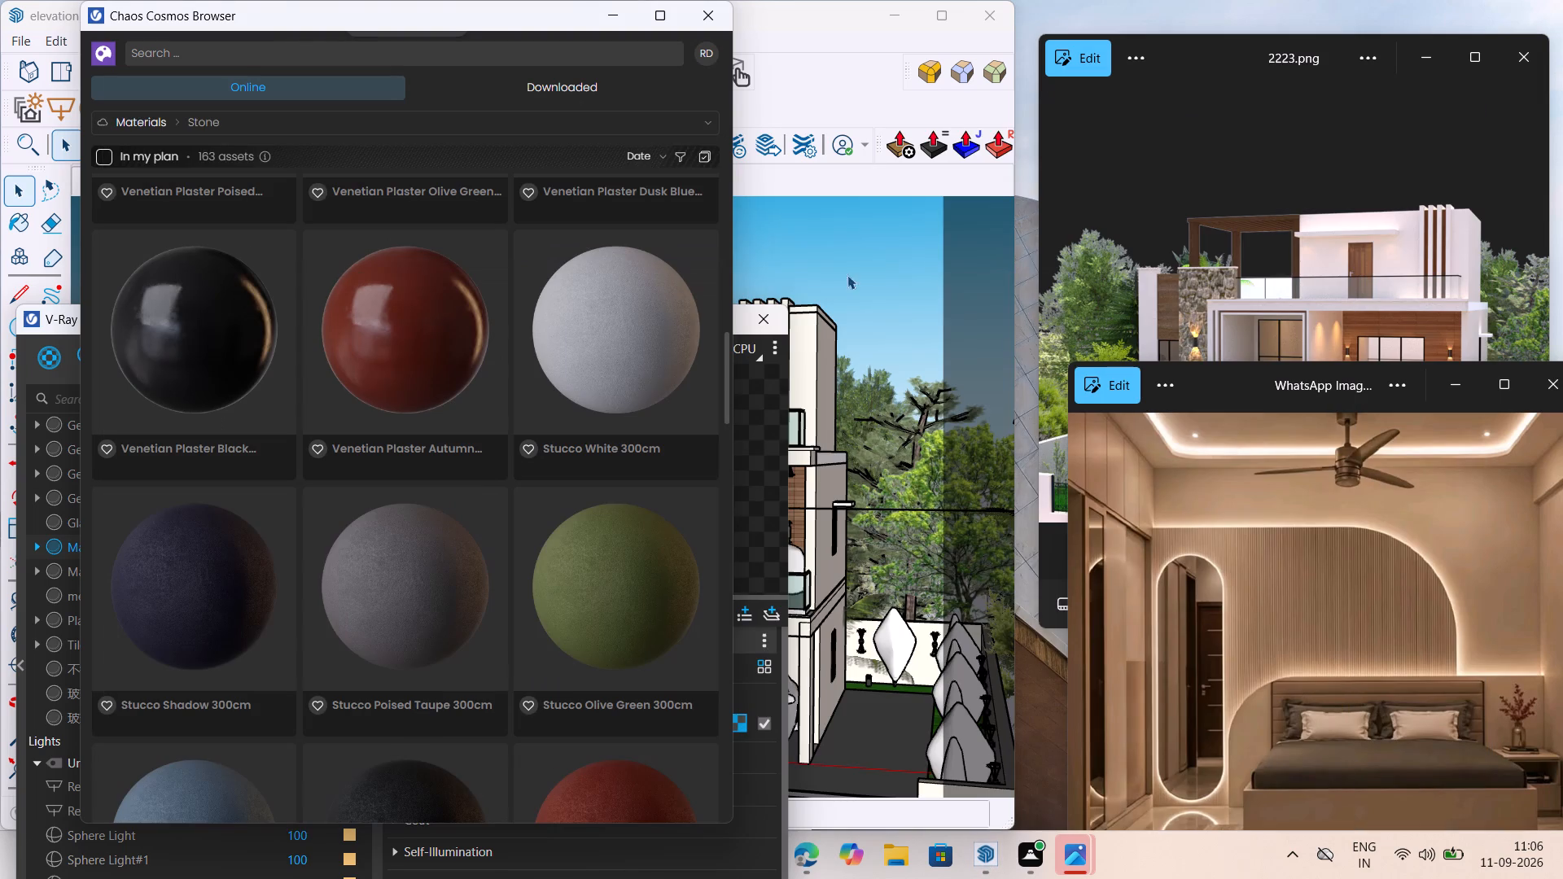
pyautogui.click(617, 11)
pyautogui.click(663, 328)
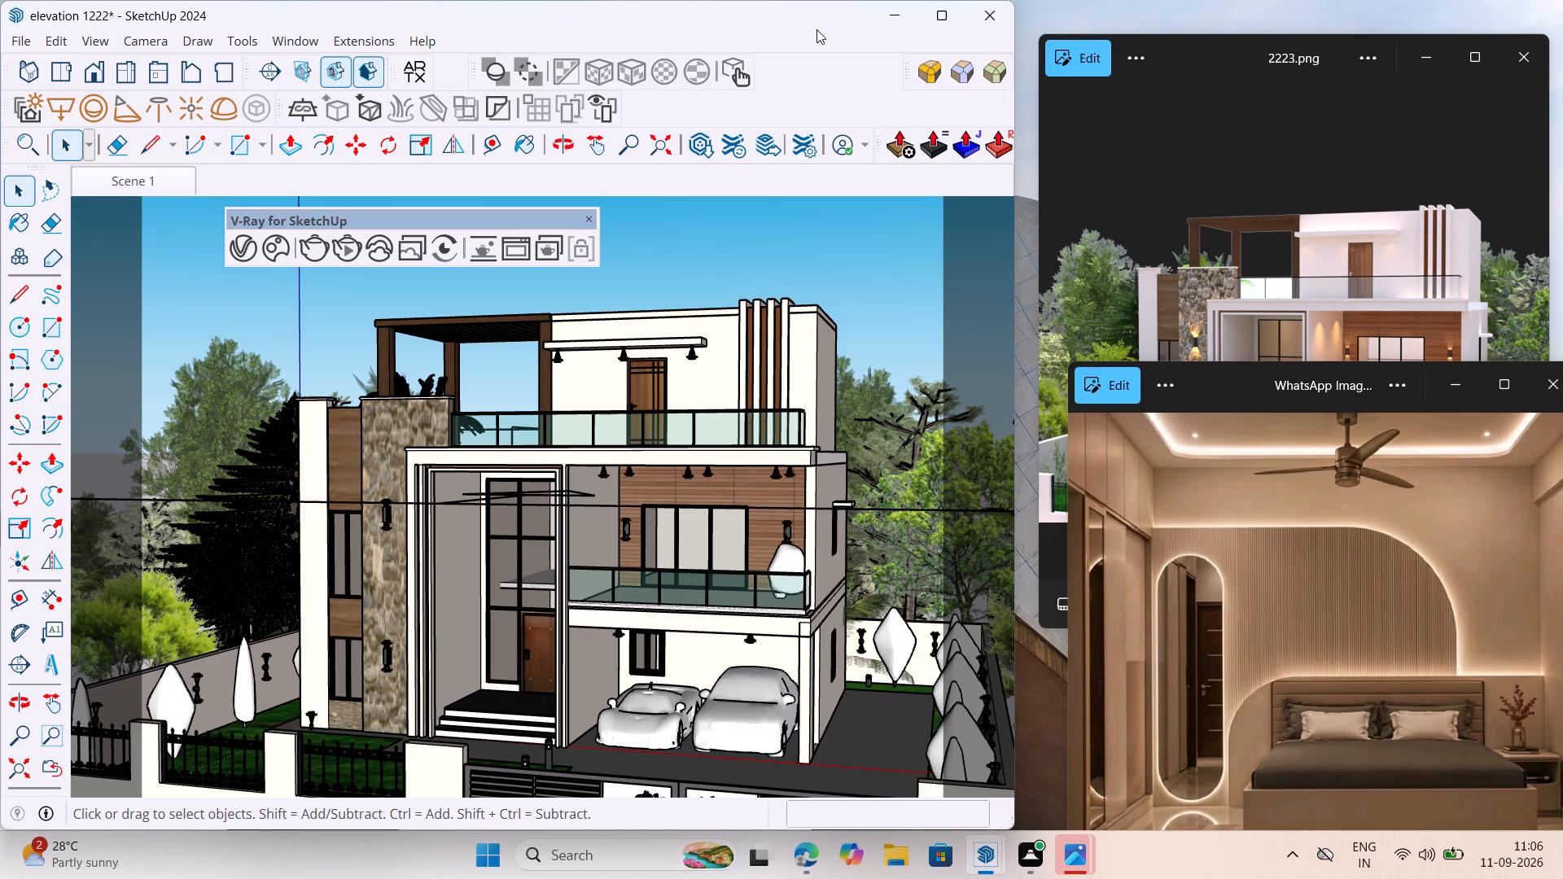
pyautogui.click(898, 18)
# Open the bedroom render image 7 from the desktop.
pyautogui.moveTo(862, 157); pyautogui.dragTo(780, 448)
pyautogui.tripleClick(884, 124)
pyautogui.click(887, 128)
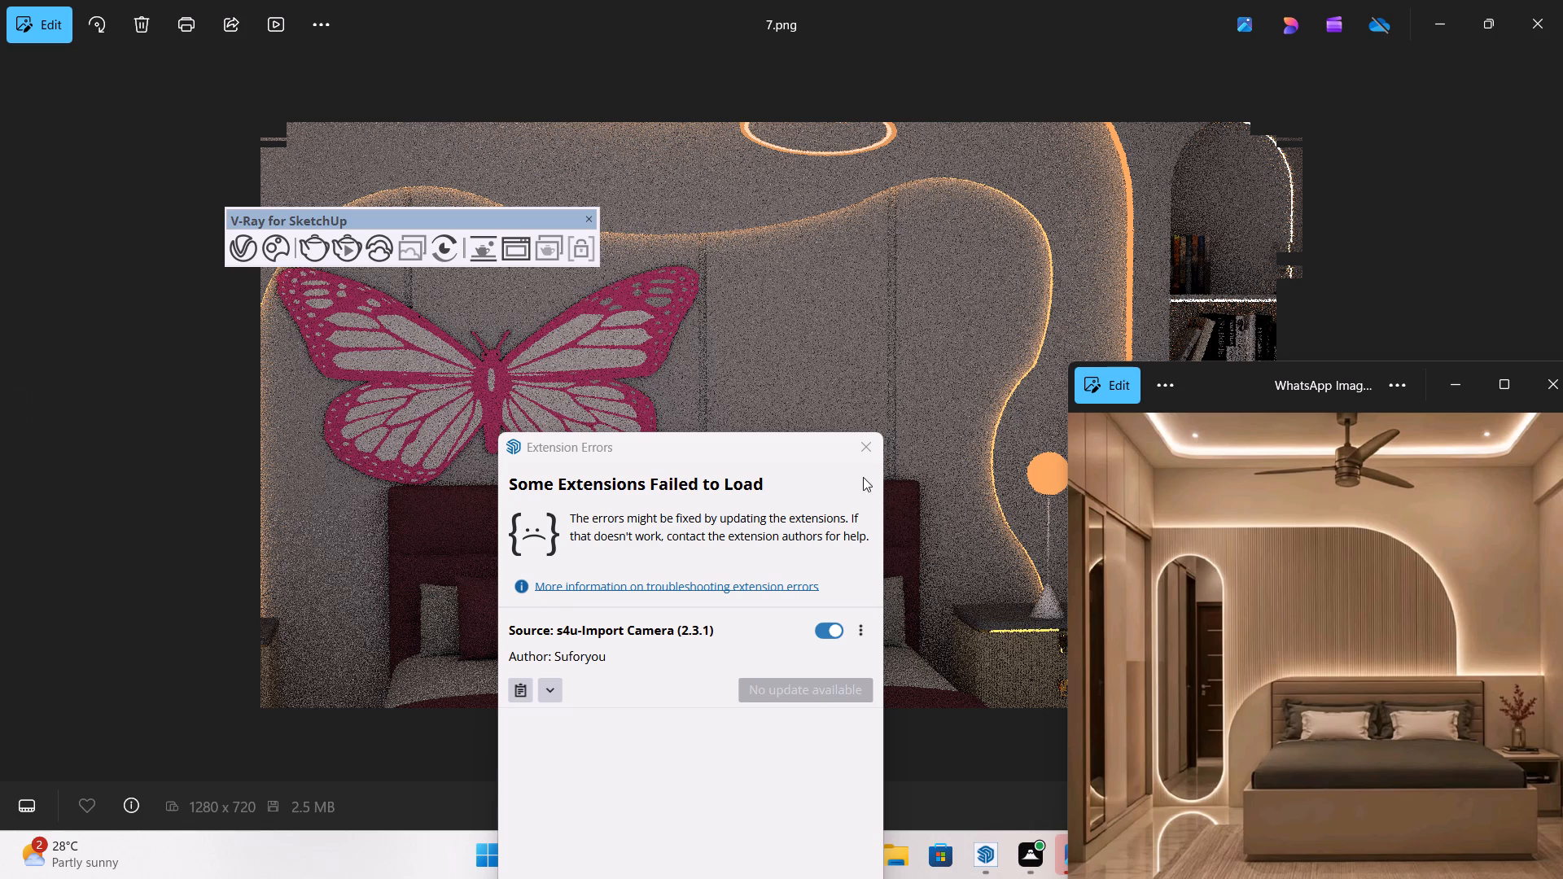
# Close the Extension Errors dialog, the floating V-Ray toolbar and image 7.
pyautogui.moveTo(872, 460); pyautogui.dragTo(872, 452)
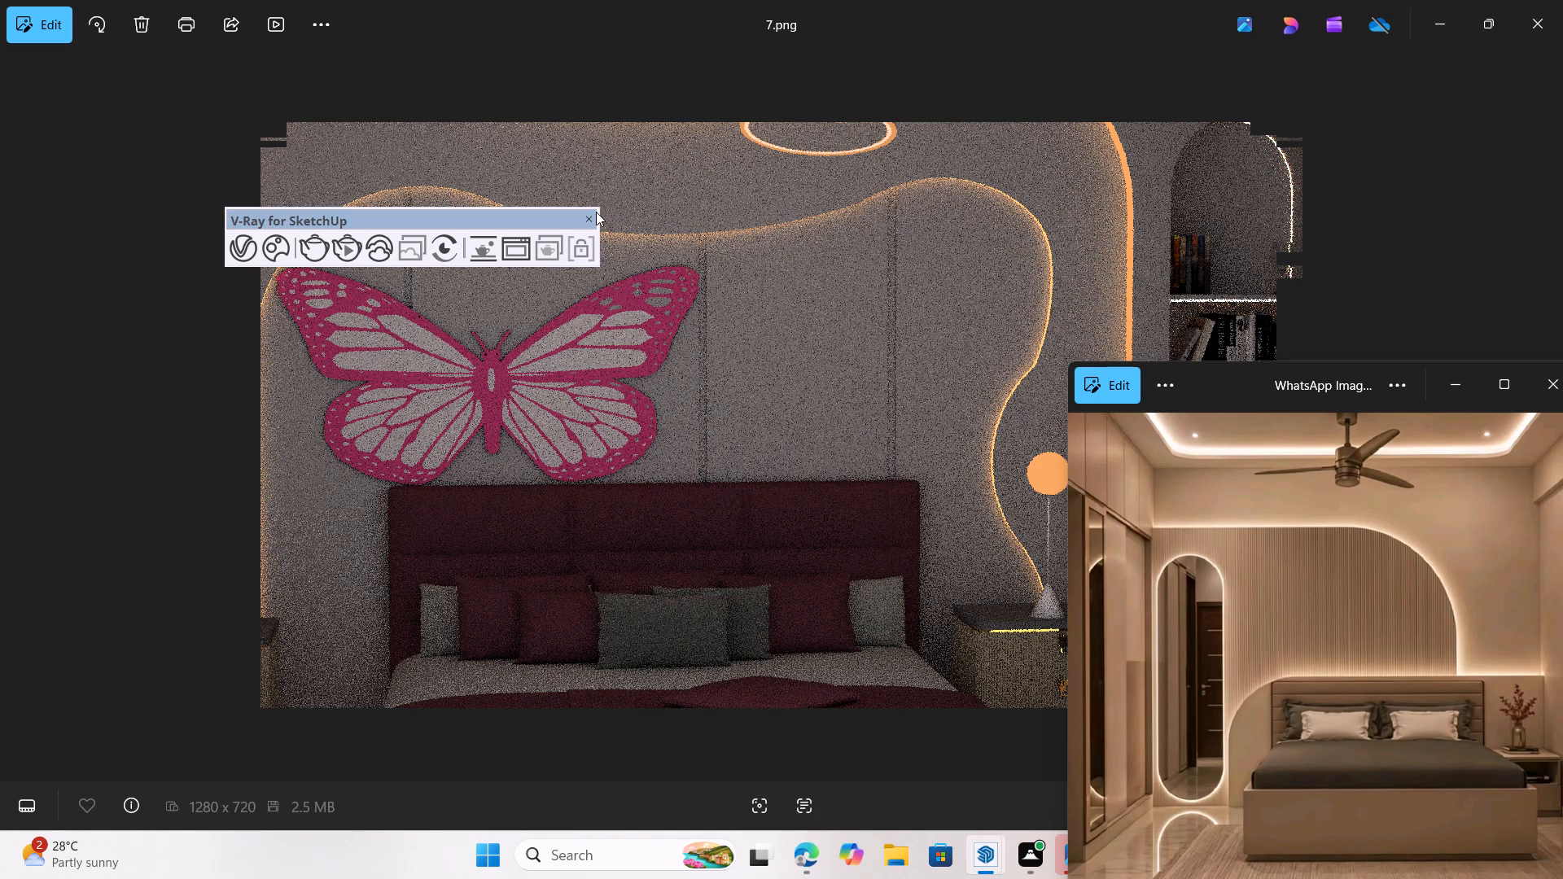
pyautogui.click(589, 214)
pyautogui.click(1526, 12)
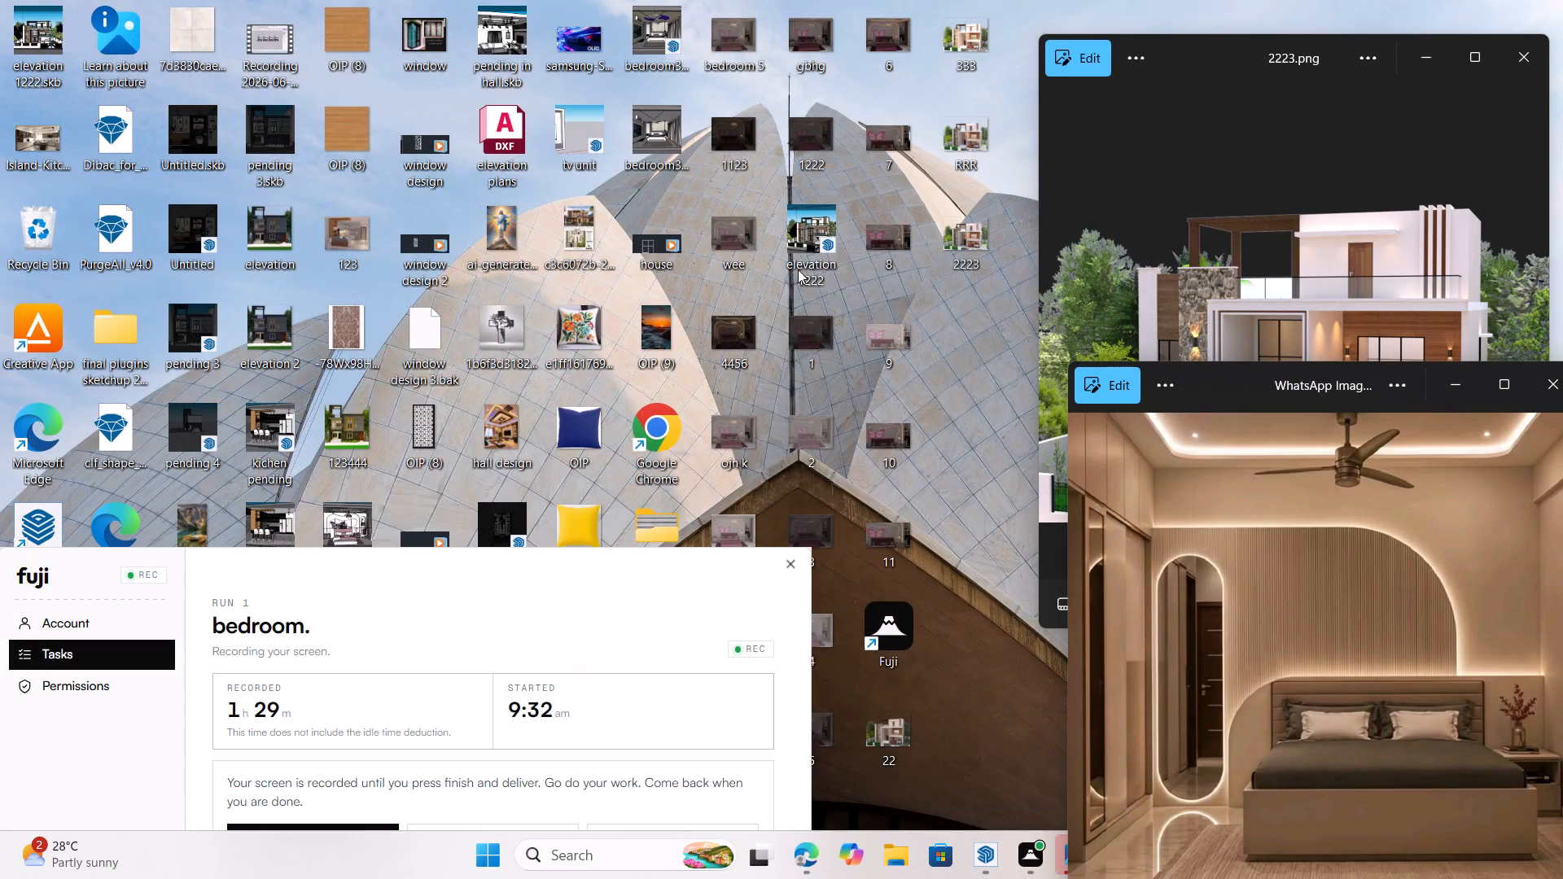
# Open the bedroom 5 image from the desktop, examine the rendered bedroom and close it.
pyautogui.moveTo(739, 40); pyautogui.dragTo(739, 29)
pyautogui.doubleClick(740, 25)
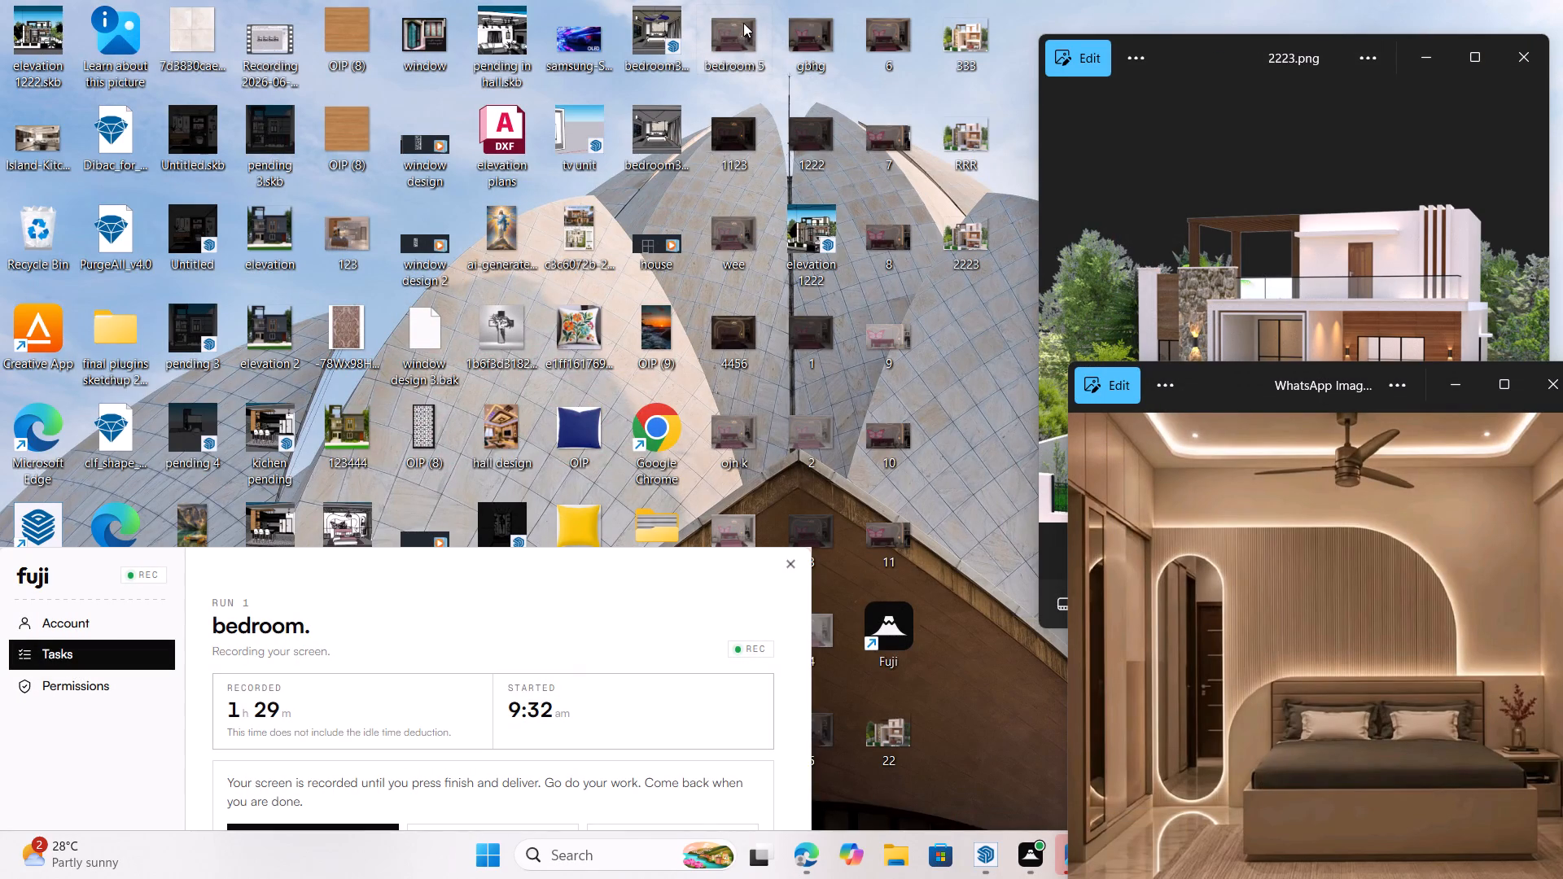
pyautogui.doubleClick(739, 31)
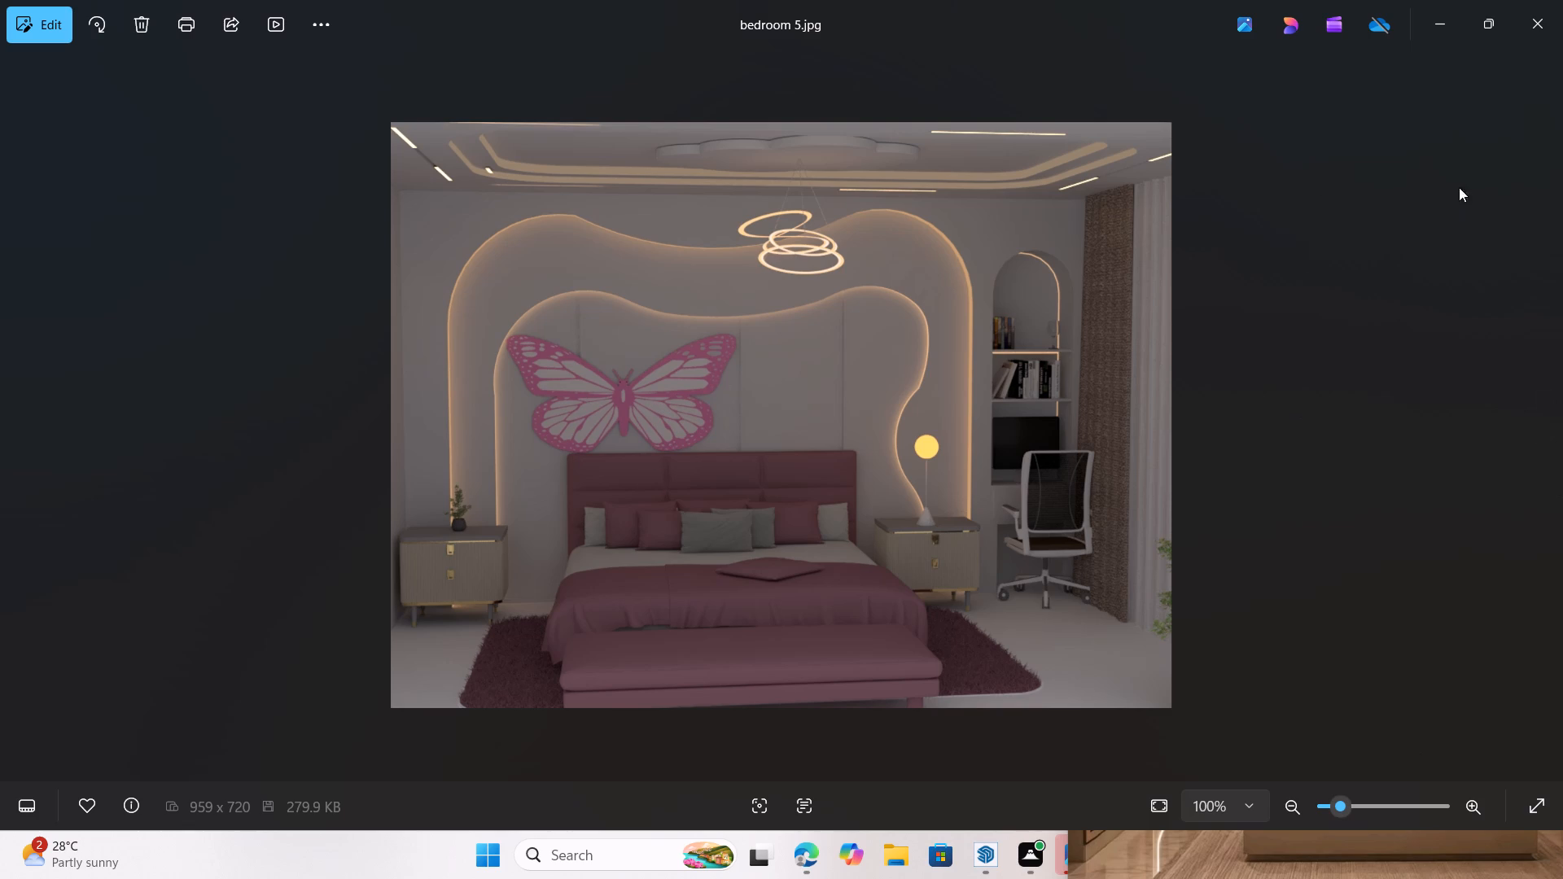
pyautogui.click(1531, 20)
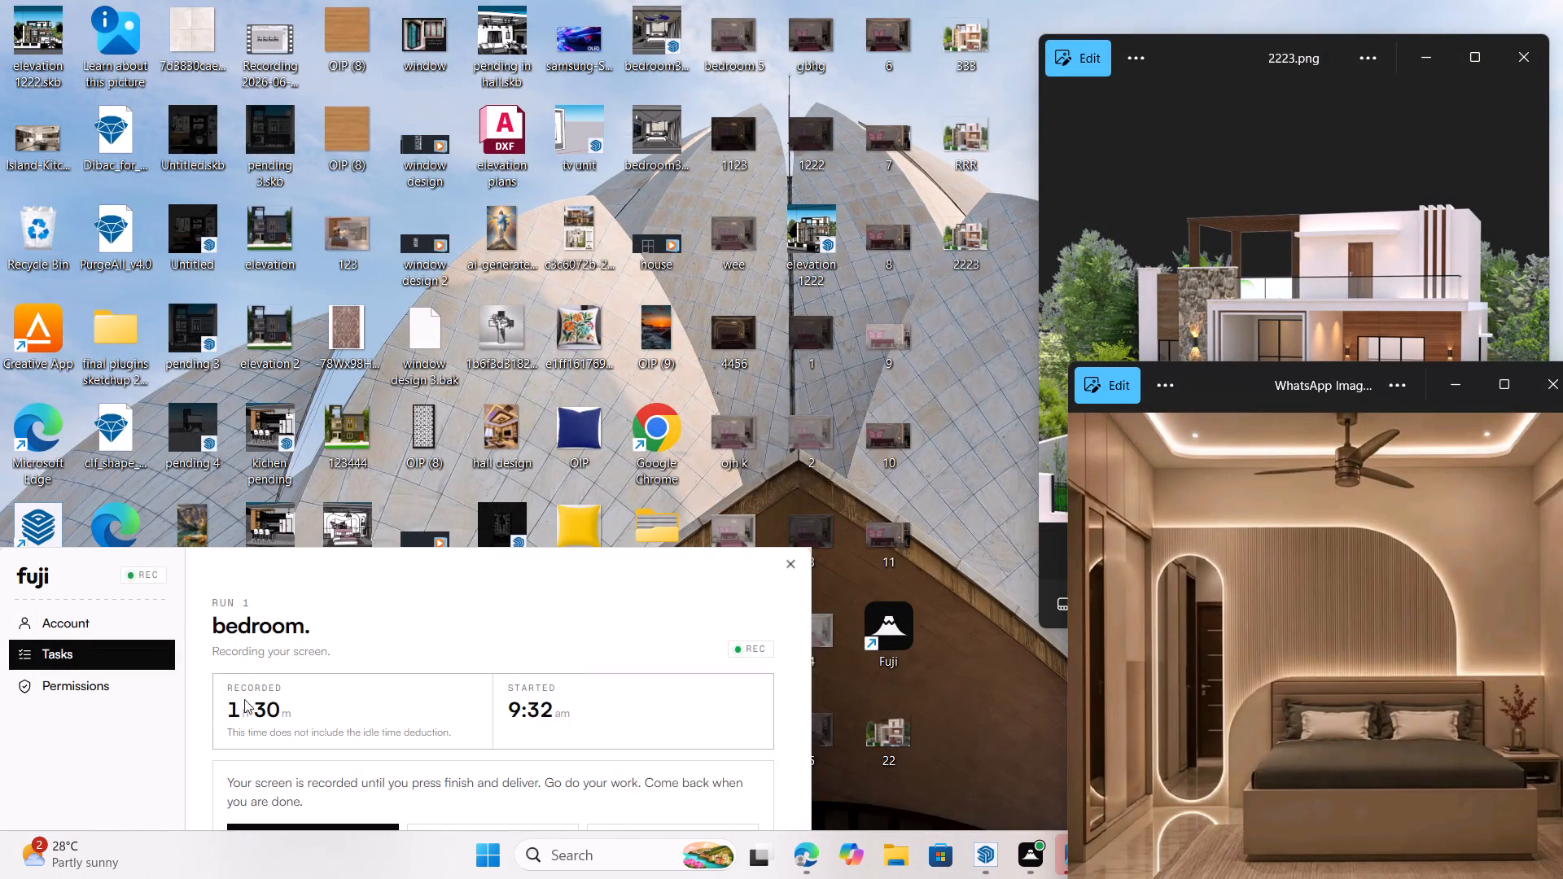
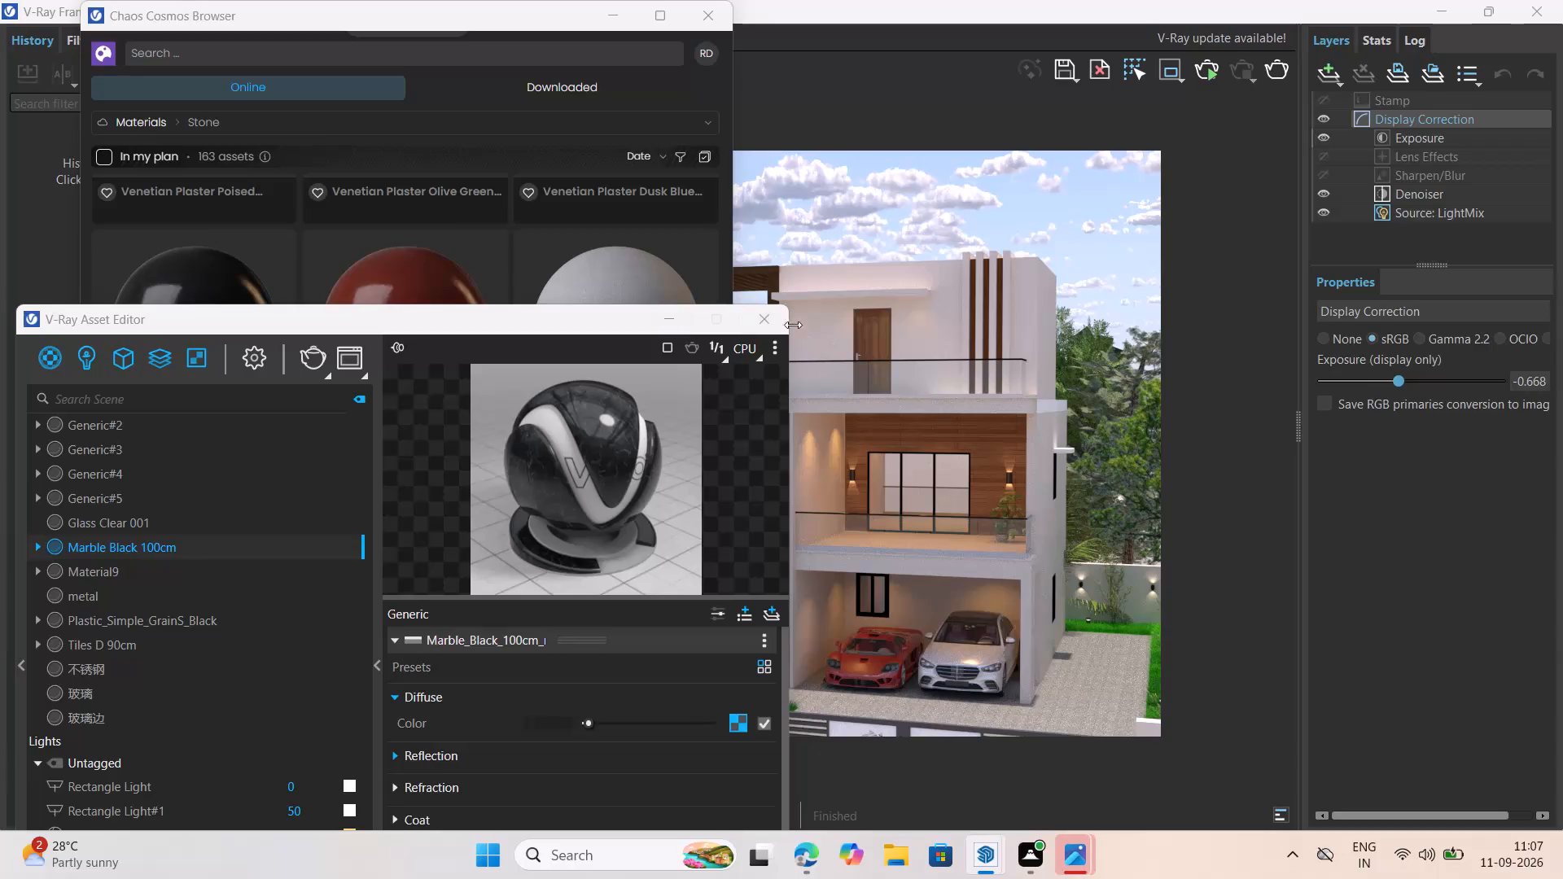
# Close the V-Ray Asset Editor, the Chaos Cosmos Browser and the V-Ray Frame Buffer.
pyautogui.moveTo(514, 321); pyautogui.dragTo(534, 281)
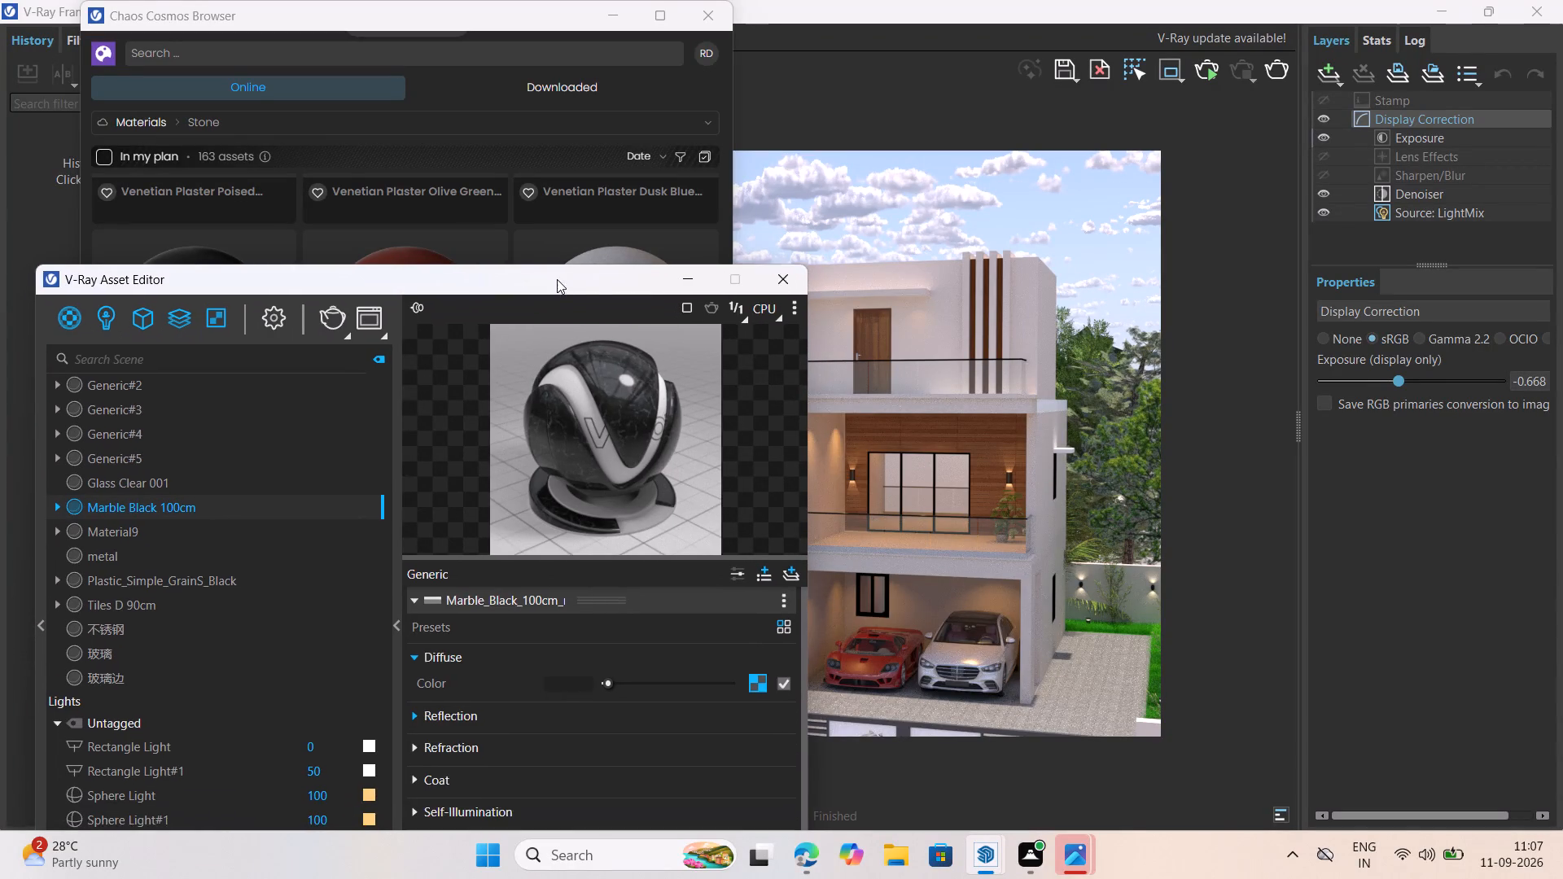
pyautogui.click(786, 286)
pyautogui.click(703, 8)
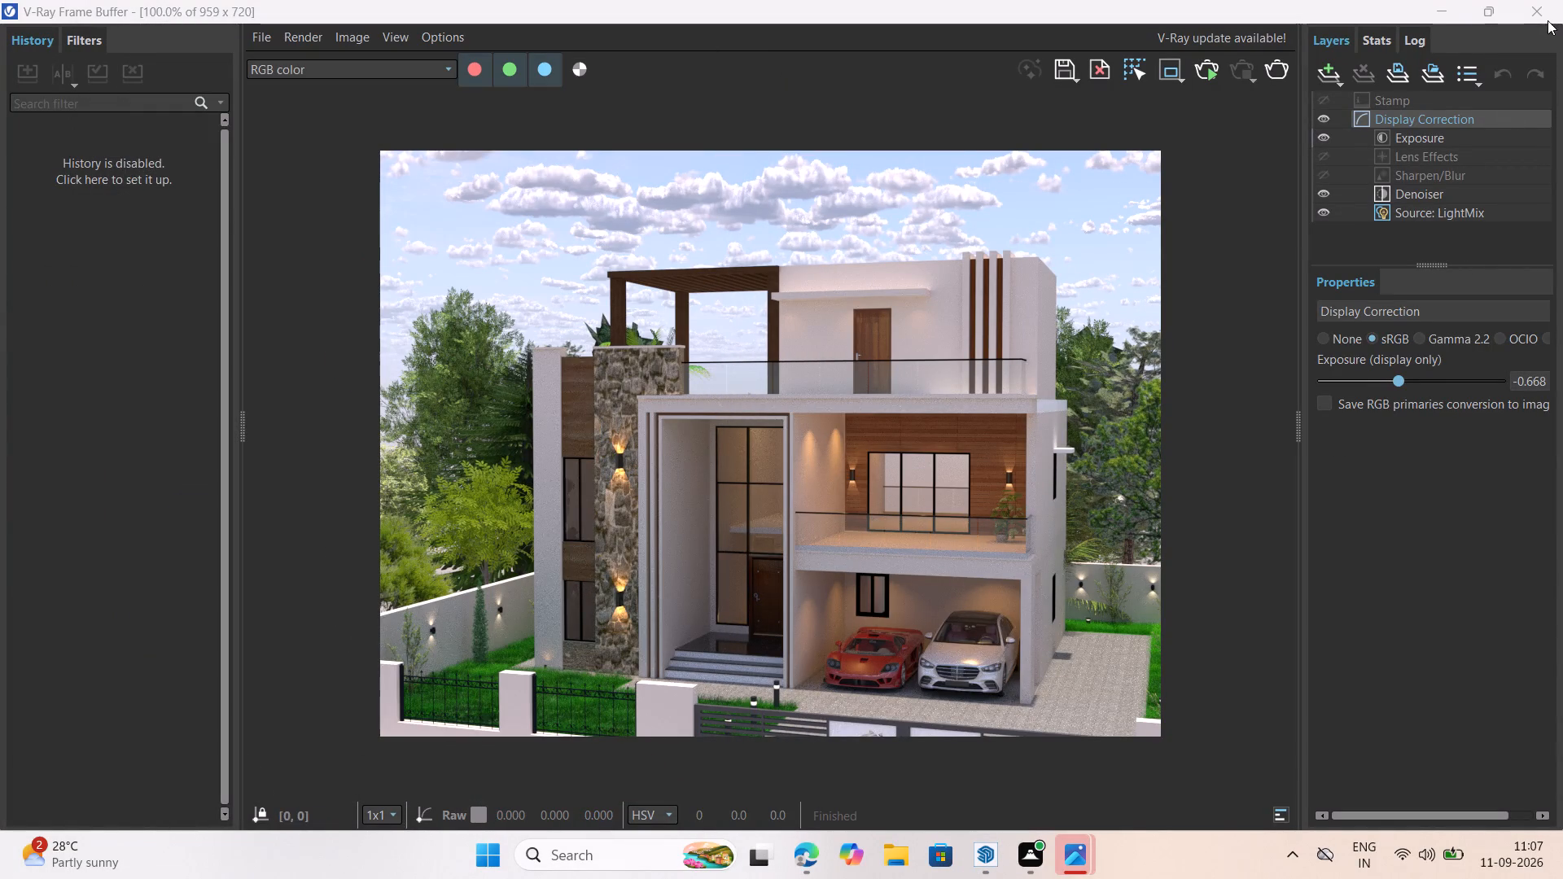
pyautogui.click(1543, 7)
# Close the elevation 1222 model and save its changes.
pyautogui.click(979, 17)
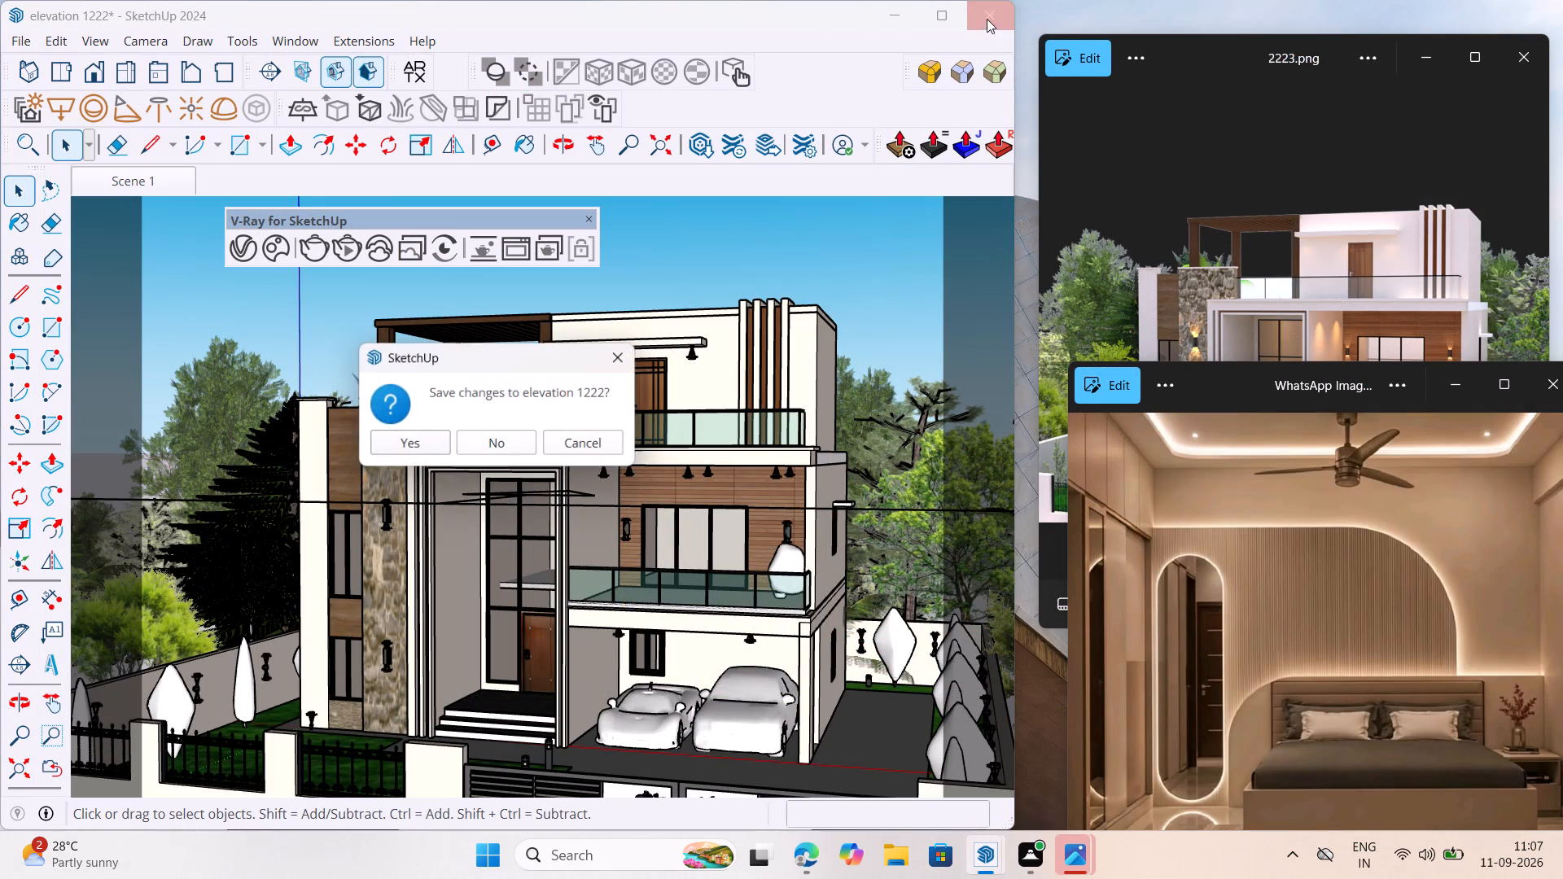
pyautogui.click(398, 445)
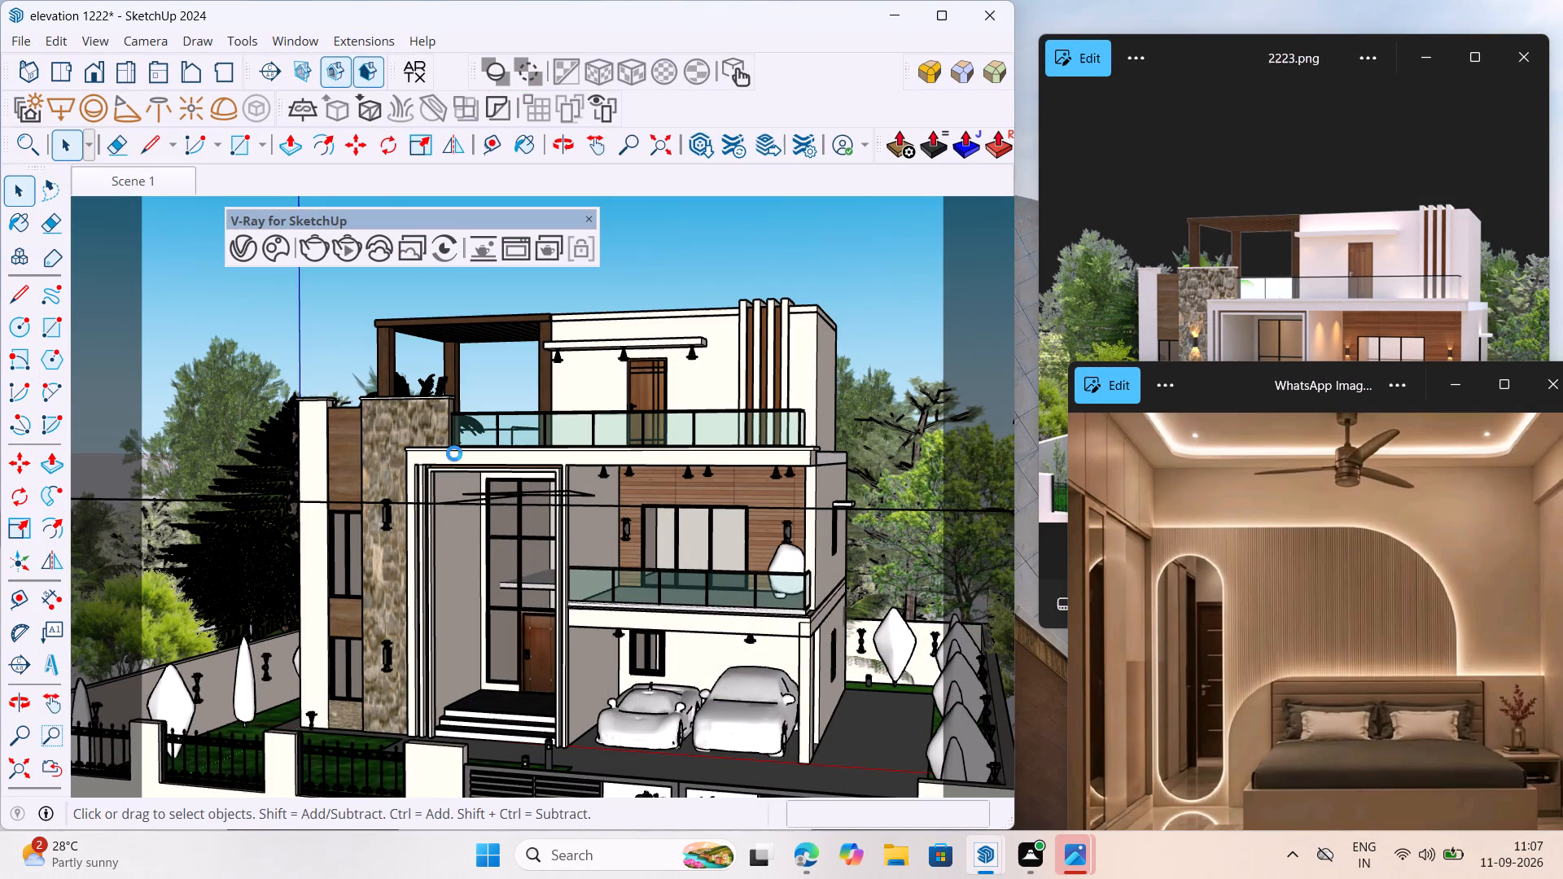
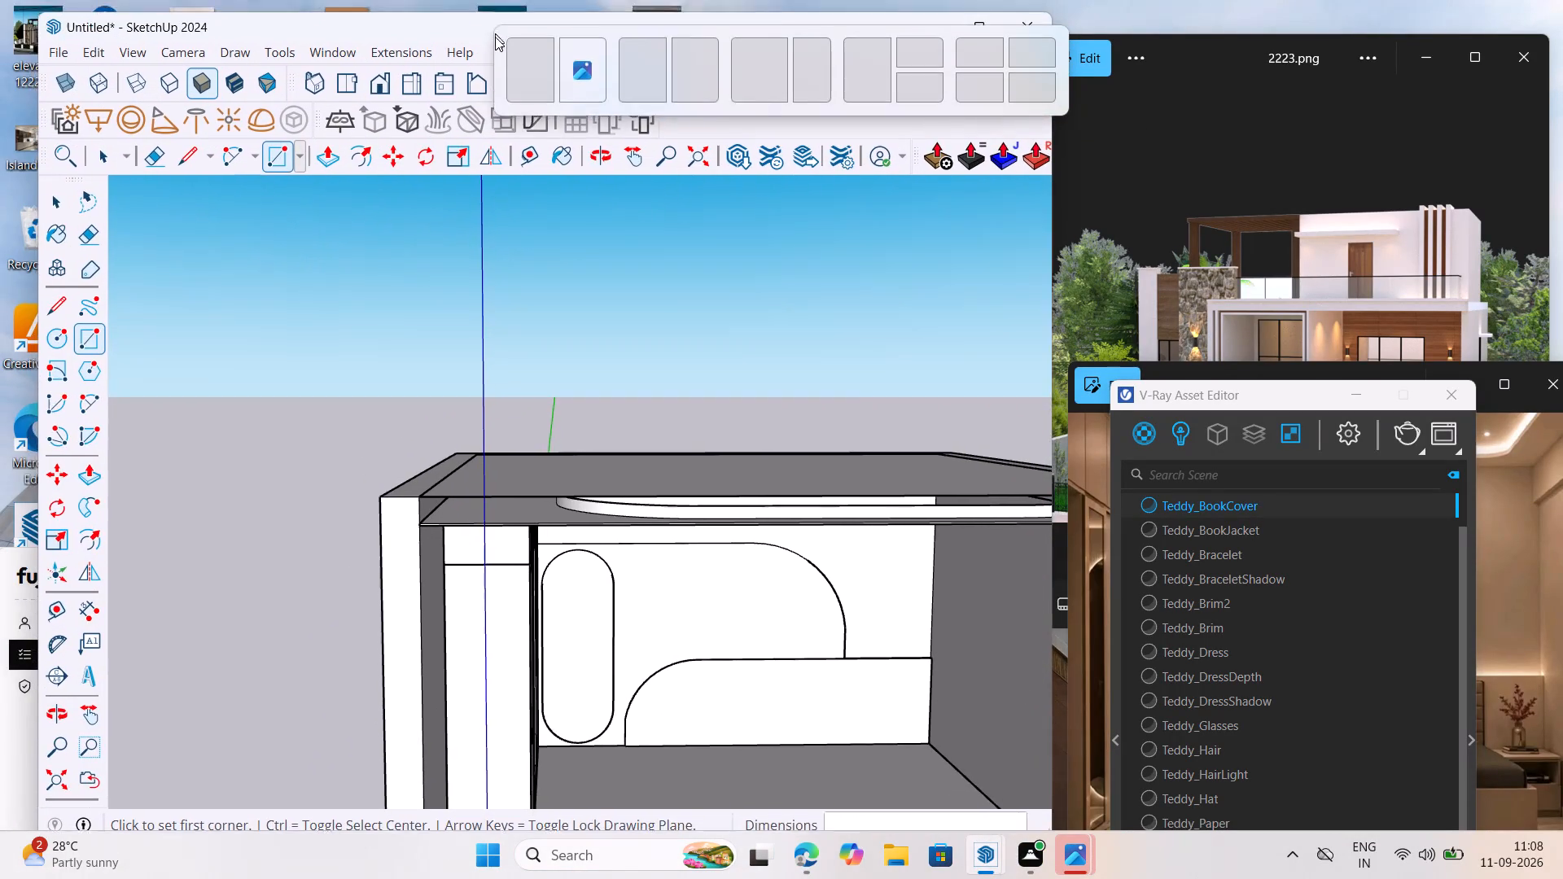
# Reposition the bedroom model window beside the reference images.
pyautogui.moveTo(425, 36); pyautogui.dragTo(452, 11)
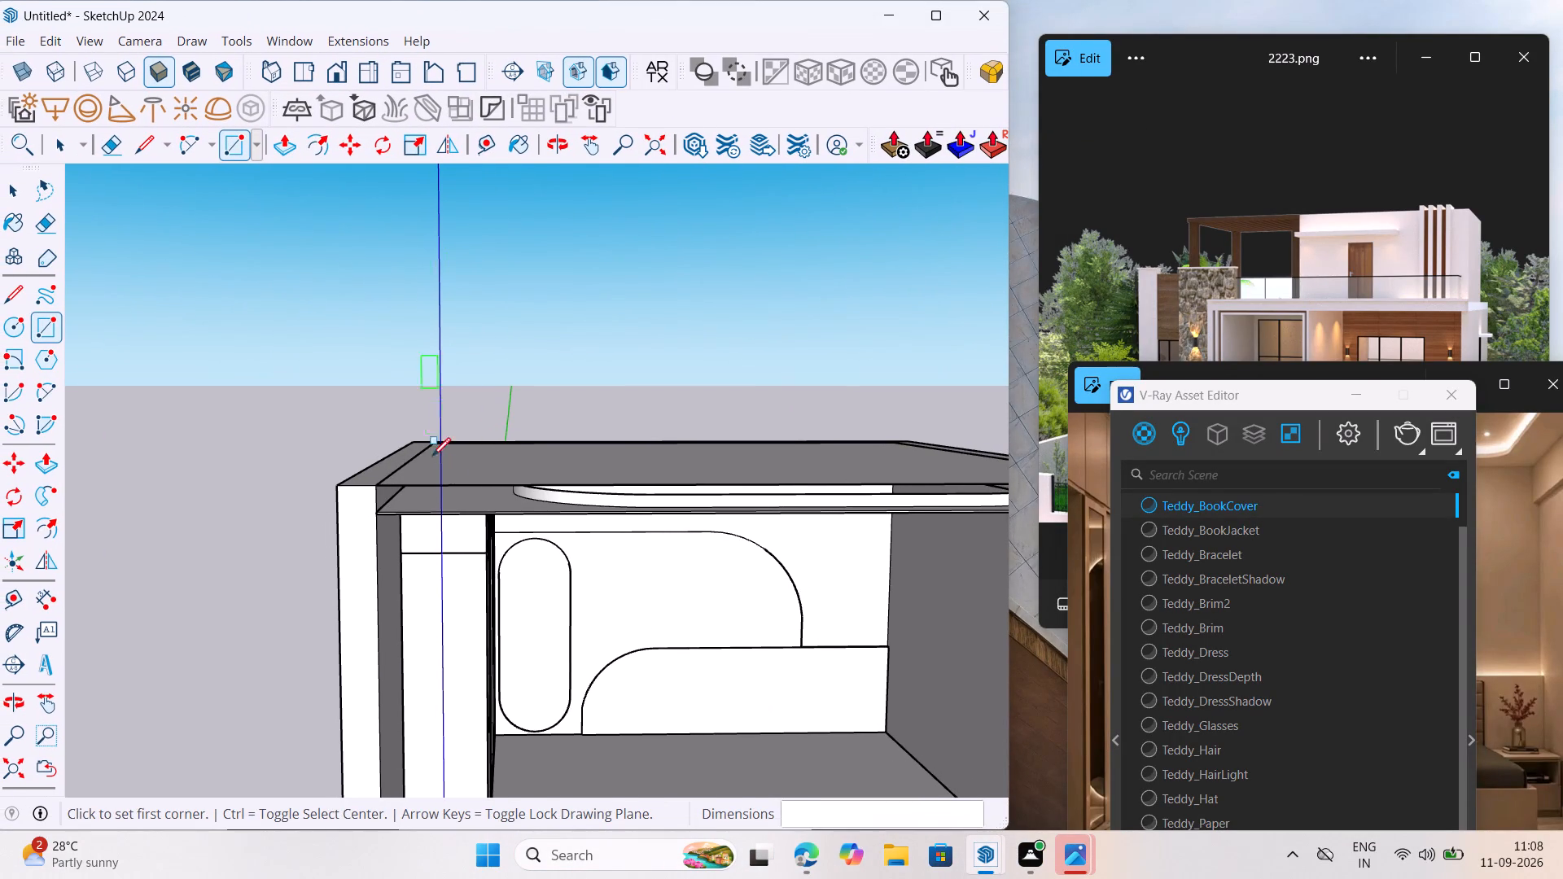
# Draw a rectangle 15' 6" long between the two side walls, closing the open front gap above the false ceiling.
pyautogui.scroll(-7, 407, 409)
pyautogui.moveTo(576, 665); pyautogui.dragTo(551, 606, button='middle')
pyautogui.scroll(7, 532, 492)
pyautogui.moveTo(542, 536); pyautogui.dragTo(529, 466, button='middle')
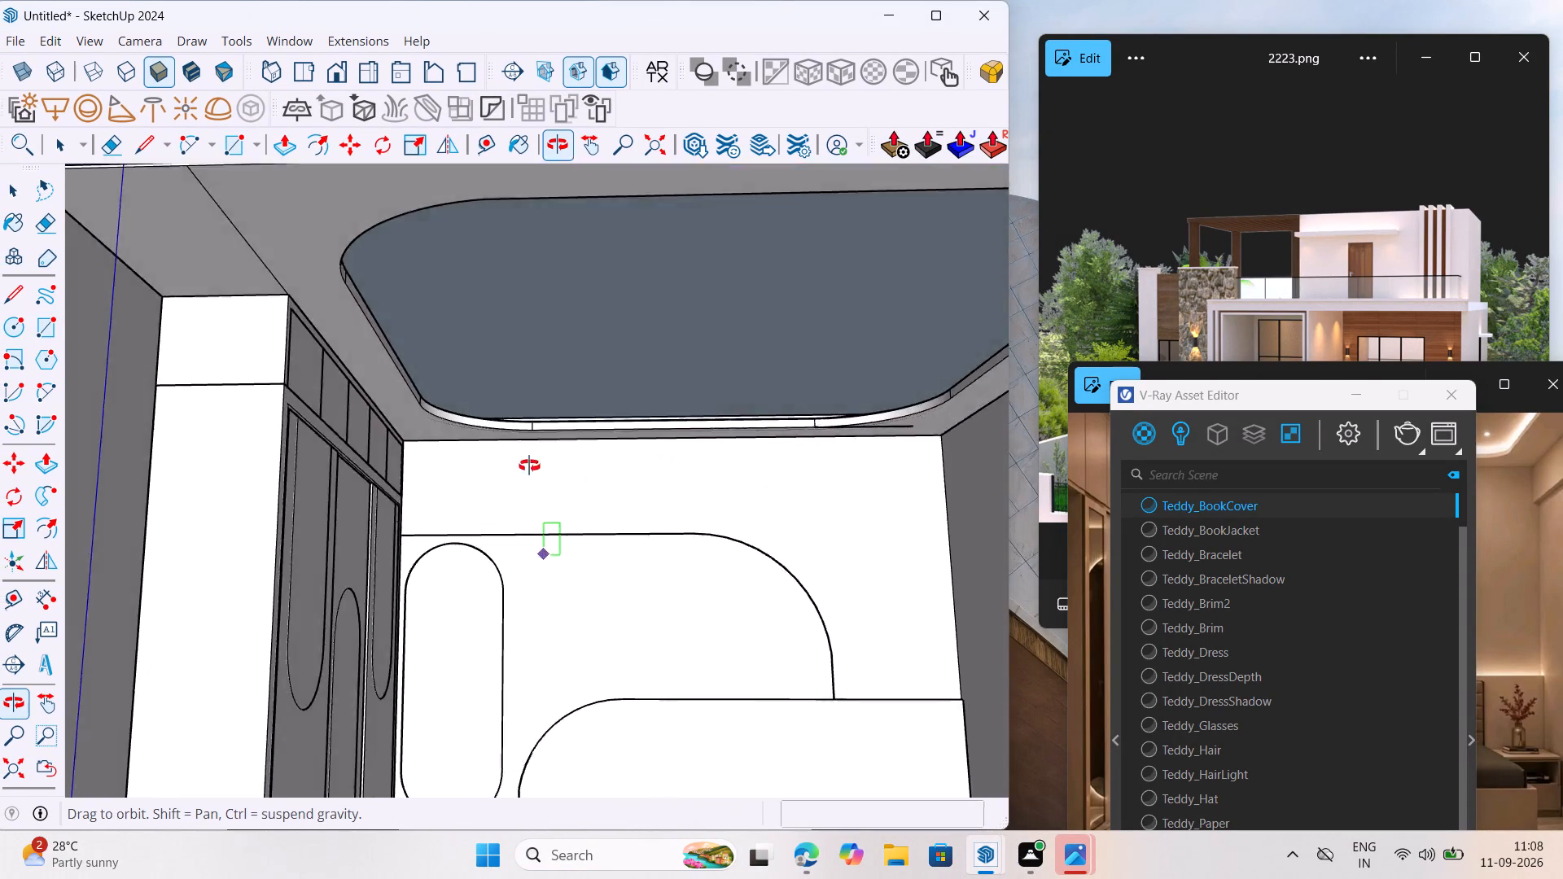
pyautogui.moveTo(529, 466); pyautogui.dragTo(466, 498, button='middle')
pyautogui.scroll(13, 443, 370)
pyautogui.moveTo(453, 412); pyautogui.dragTo(412, 494, button='middle')
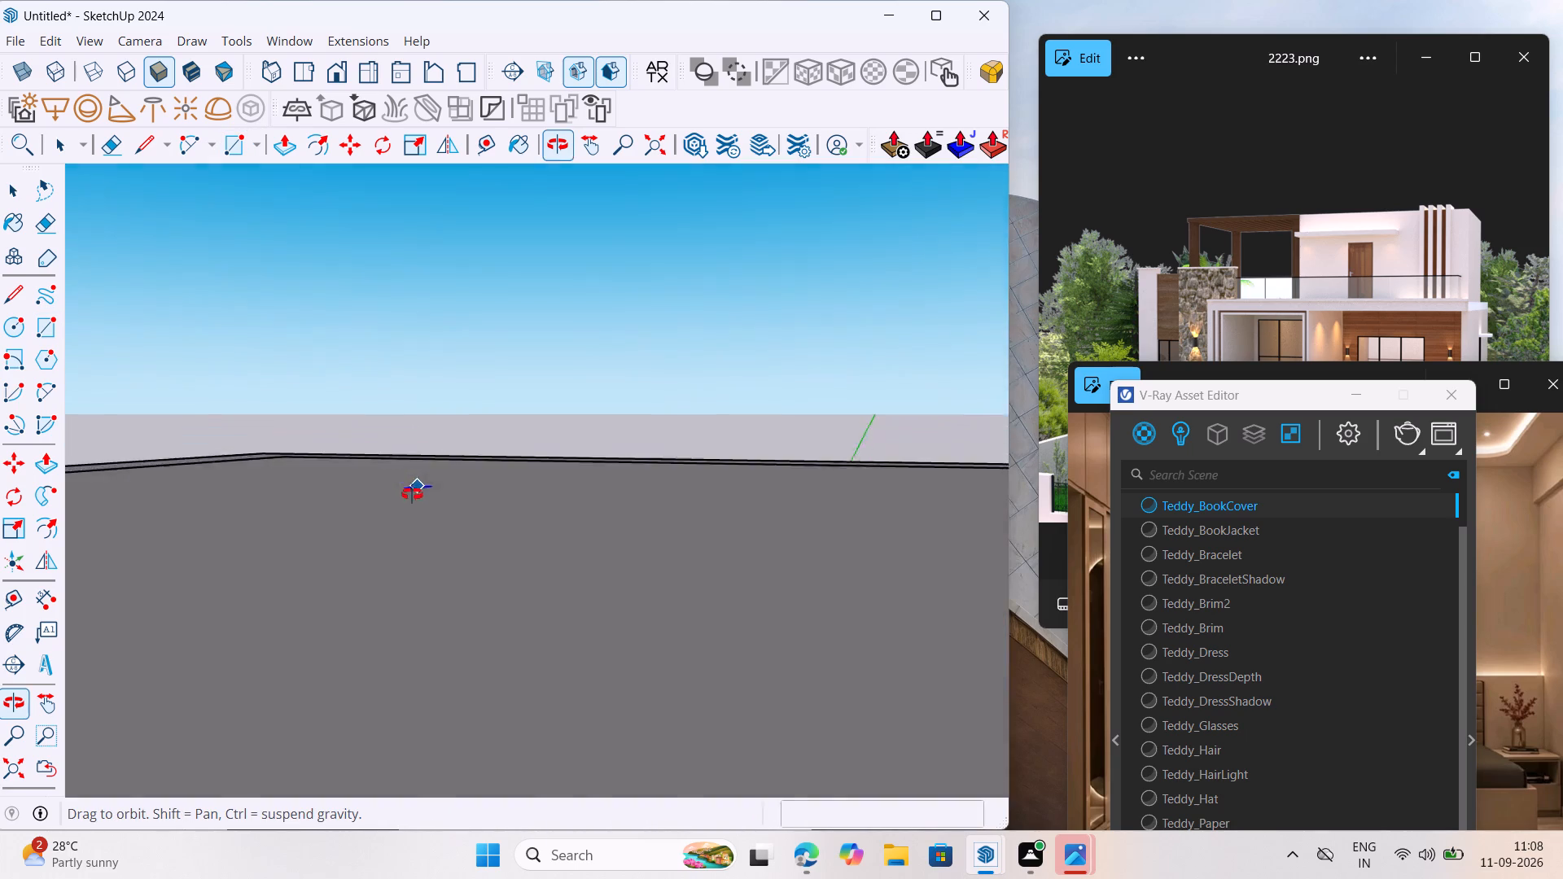
pyautogui.moveTo(412, 494); pyautogui.dragTo(535, 481, button='middle')
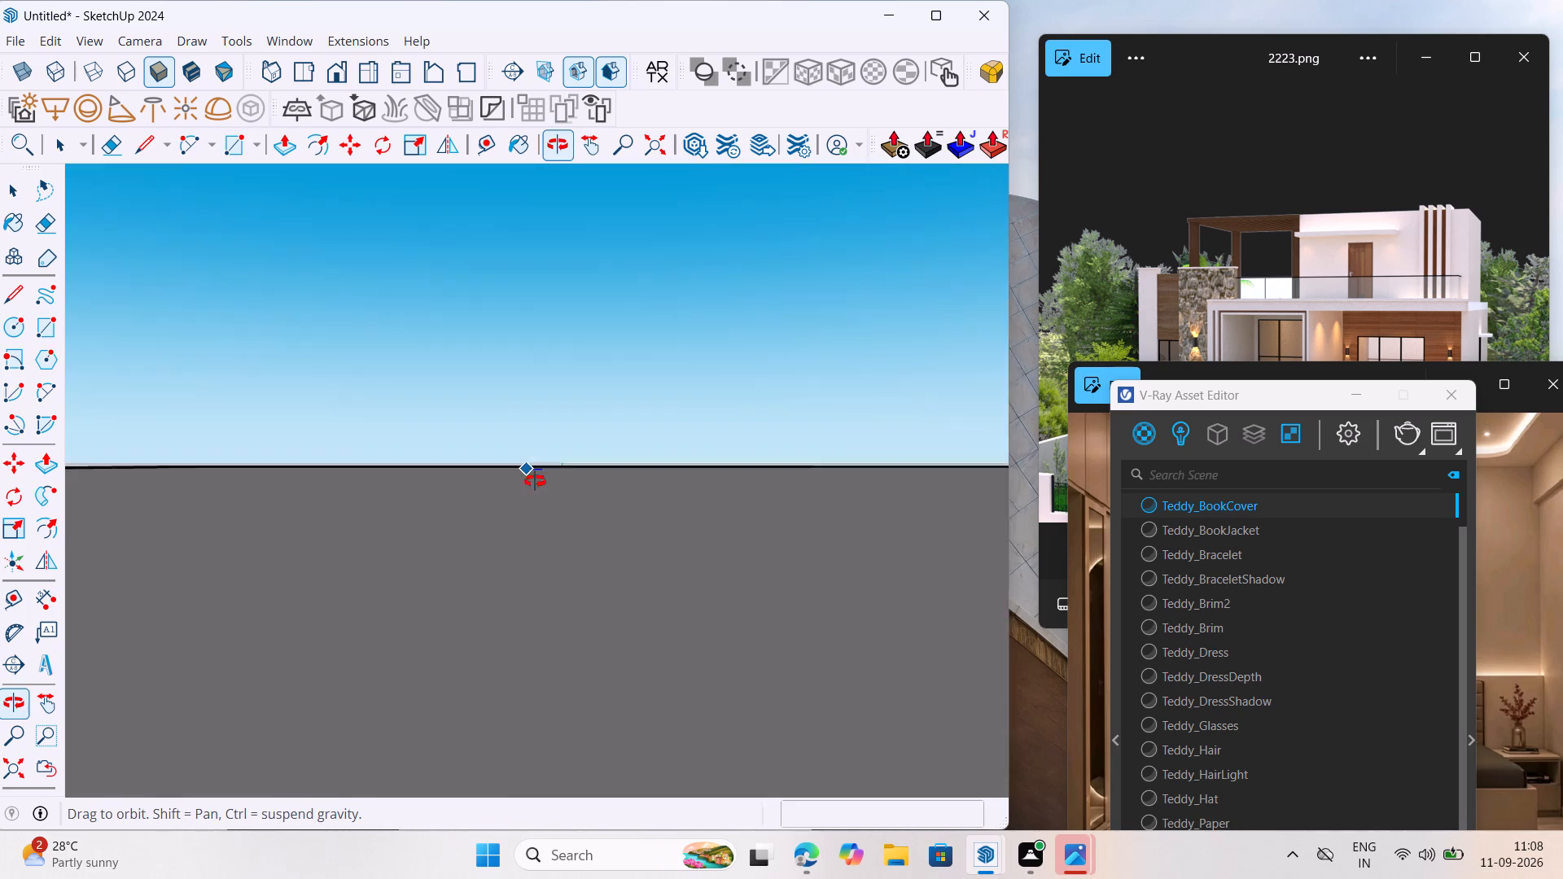
pyautogui.moveTo(535, 481); pyautogui.dragTo(518, 439, button='middle')
pyautogui.scroll(-14, 525, 412)
pyautogui.moveTo(556, 484); pyautogui.dragTo(521, 489, button='middle')
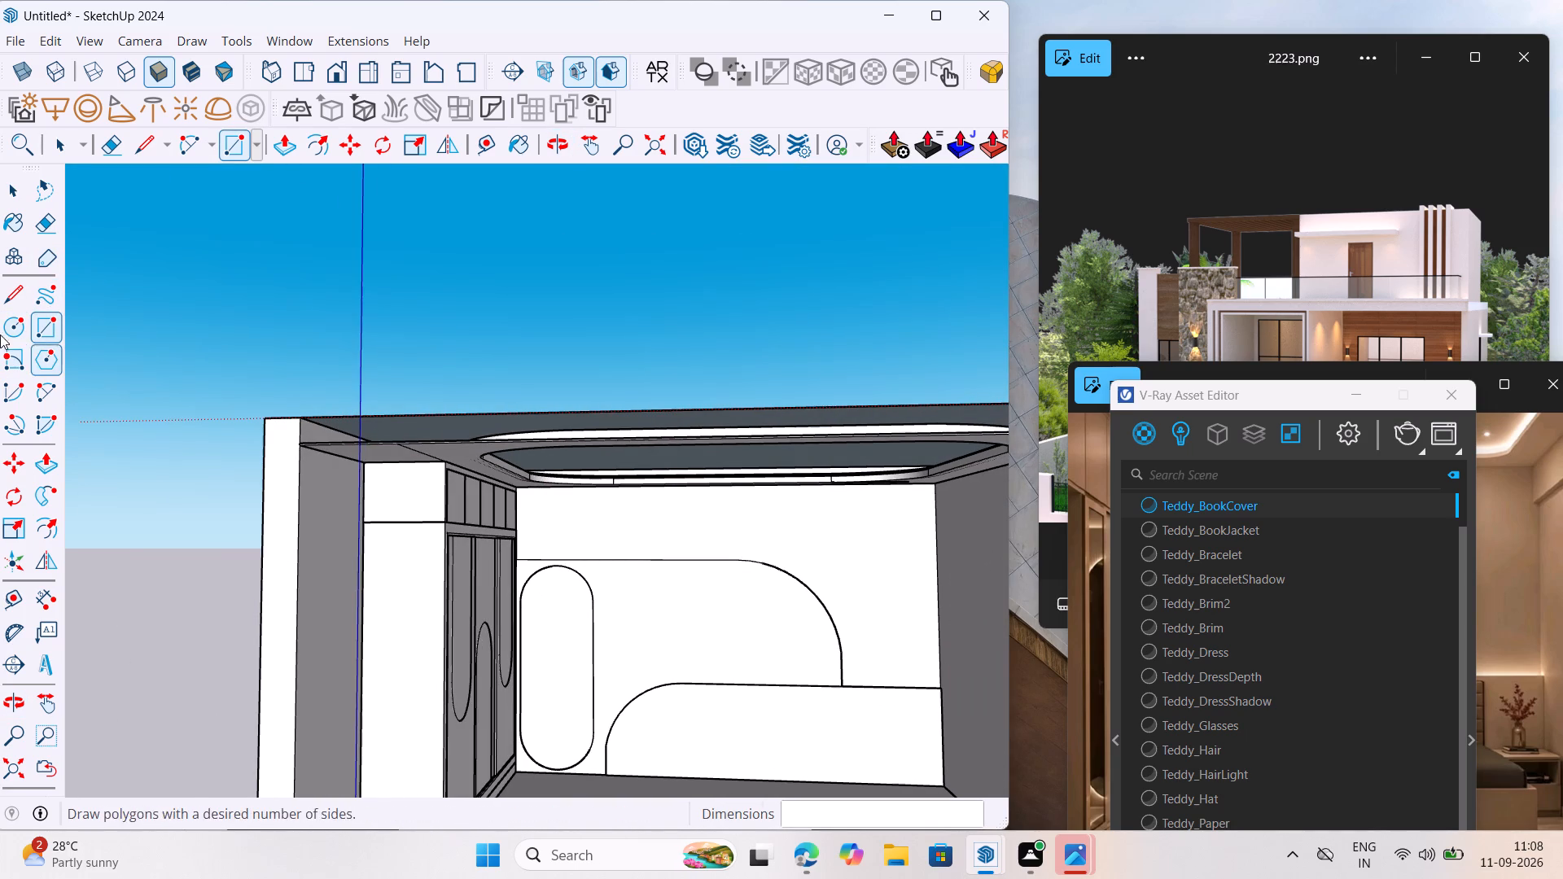
pyautogui.click(52, 330)
pyautogui.scroll(6, 448, 431)
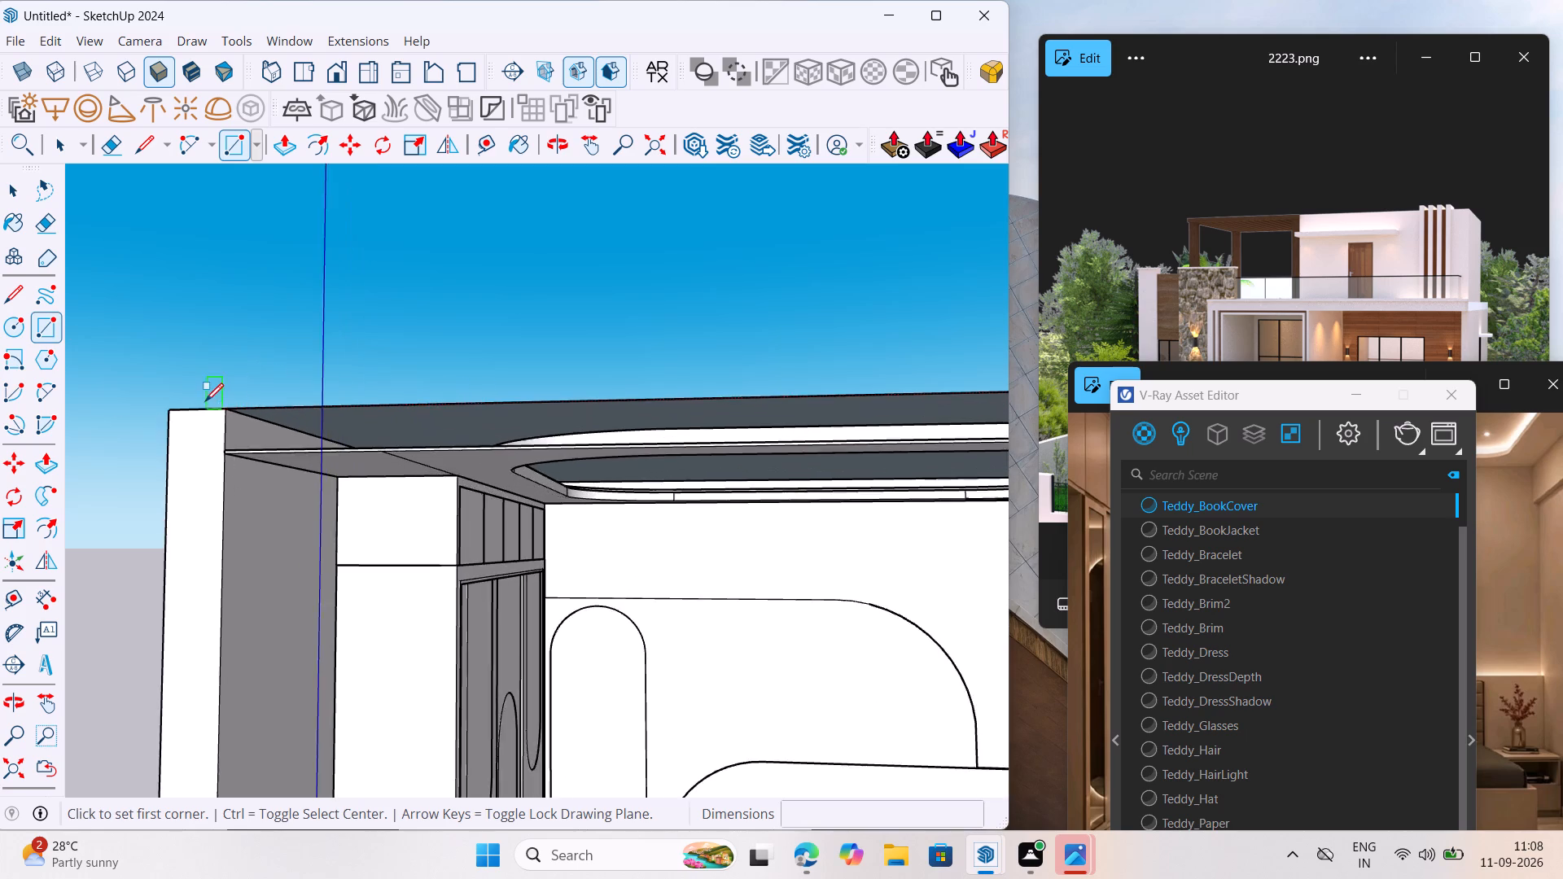
pyautogui.scroll(8, 205, 401)
pyautogui.click(250, 411)
pyautogui.scroll(-6, 64, 433)
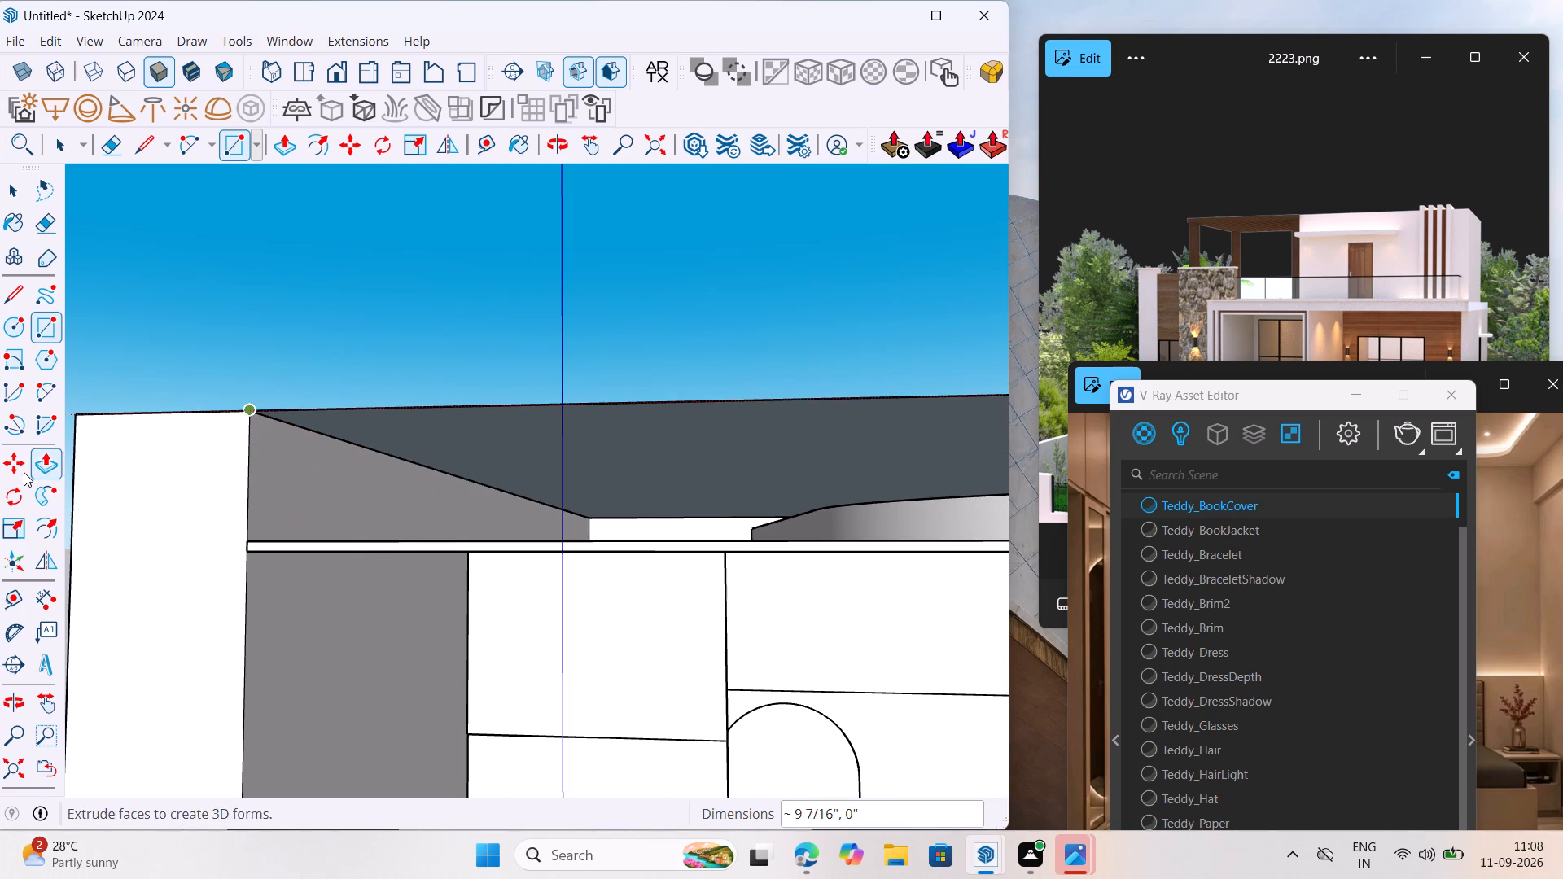
pyautogui.scroll(-20, 24, 472)
pyautogui.scroll(-7, 24, 472)
pyautogui.scroll(8, 864, 526)
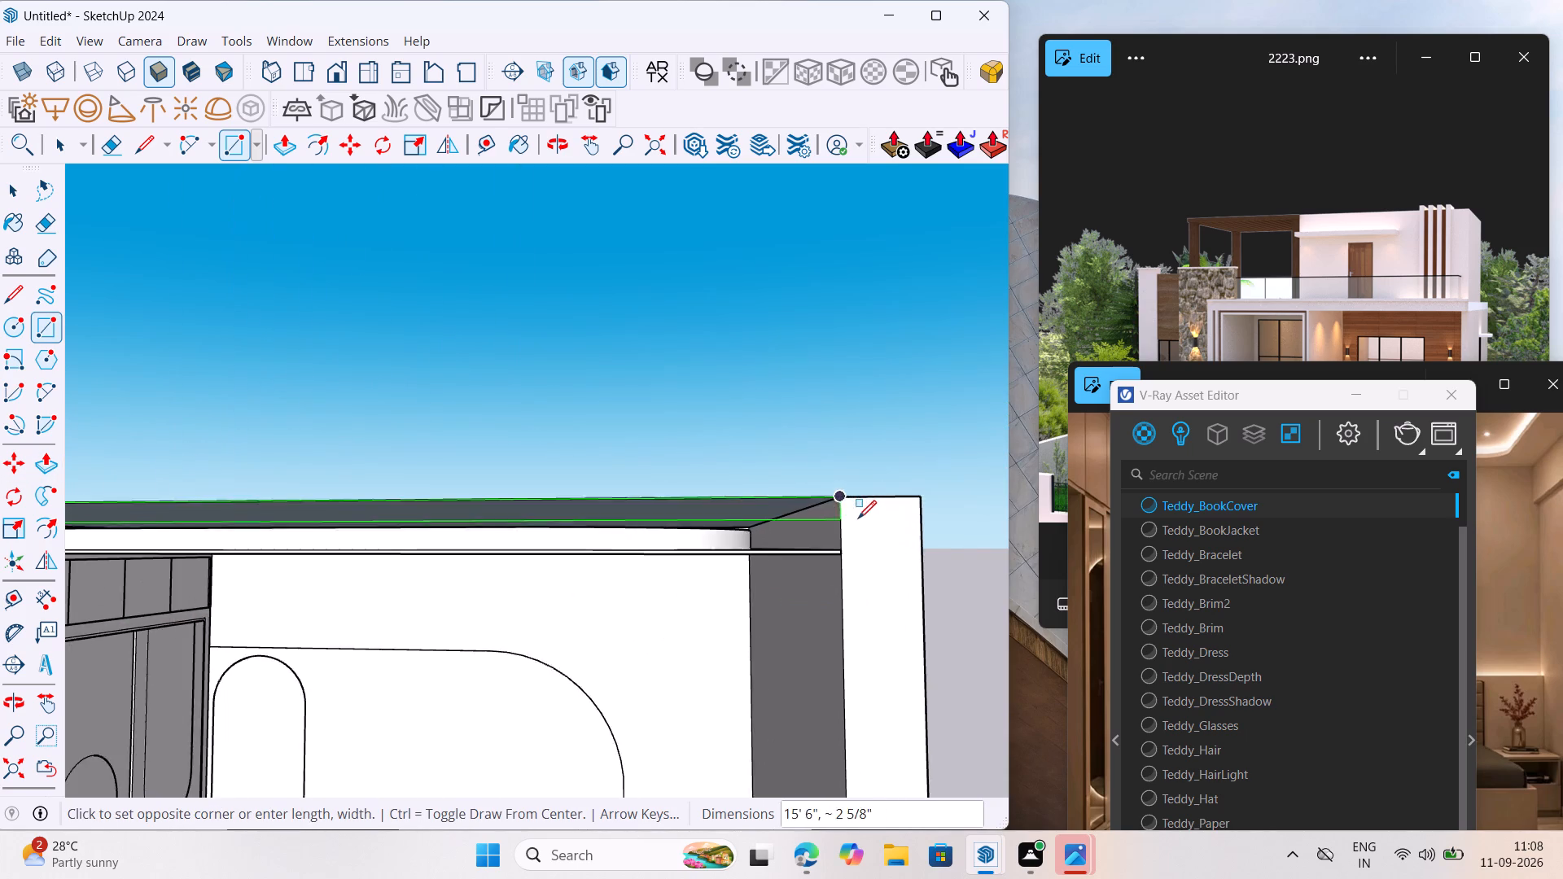
pyautogui.scroll(6, 858, 518)
pyautogui.click(827, 574)
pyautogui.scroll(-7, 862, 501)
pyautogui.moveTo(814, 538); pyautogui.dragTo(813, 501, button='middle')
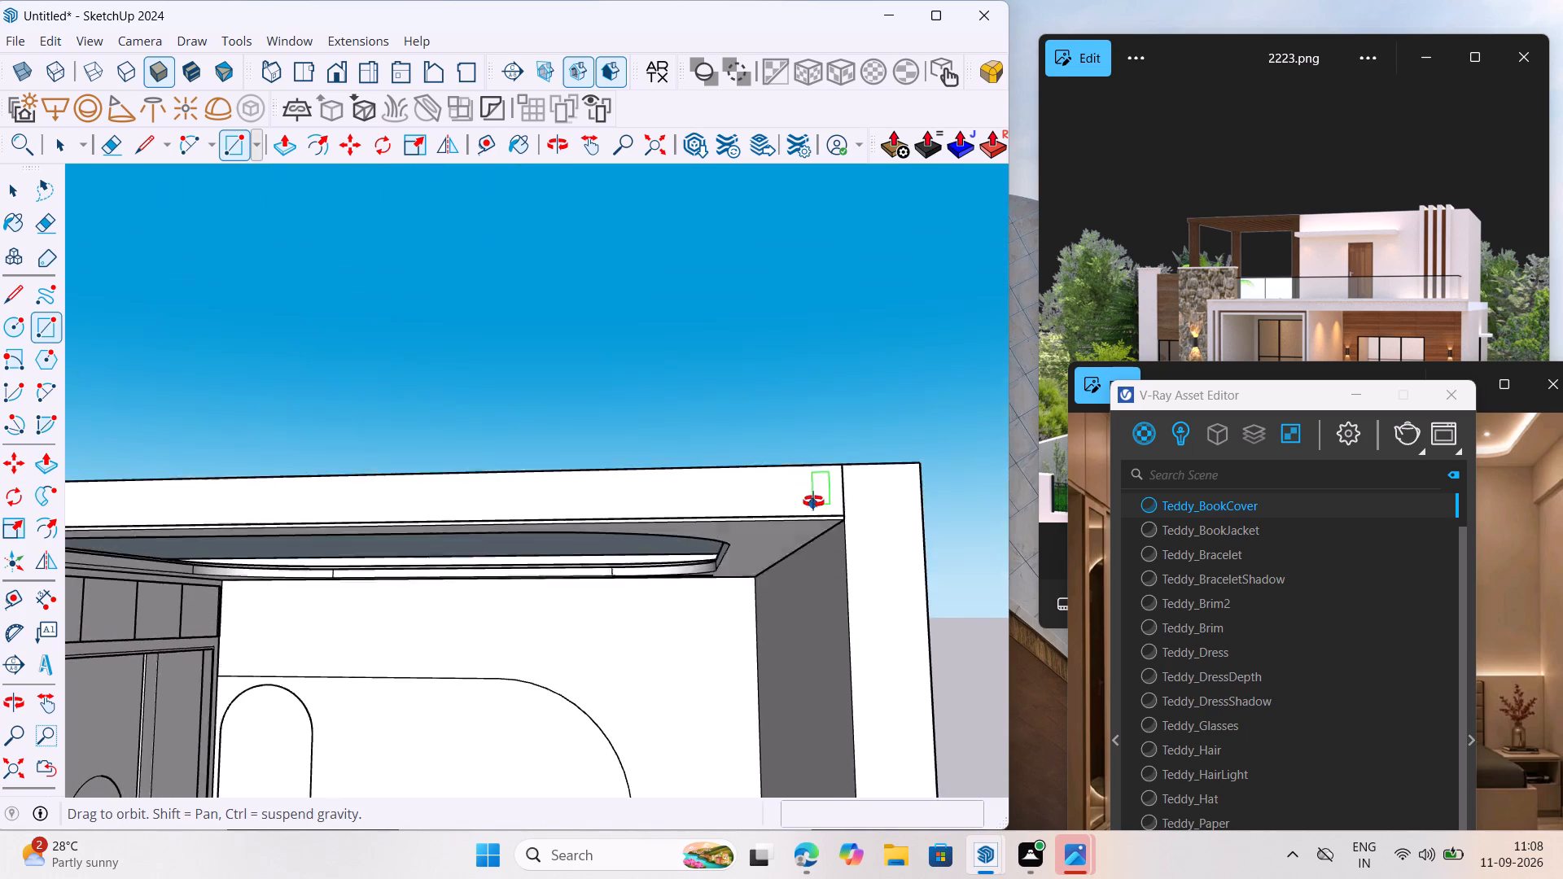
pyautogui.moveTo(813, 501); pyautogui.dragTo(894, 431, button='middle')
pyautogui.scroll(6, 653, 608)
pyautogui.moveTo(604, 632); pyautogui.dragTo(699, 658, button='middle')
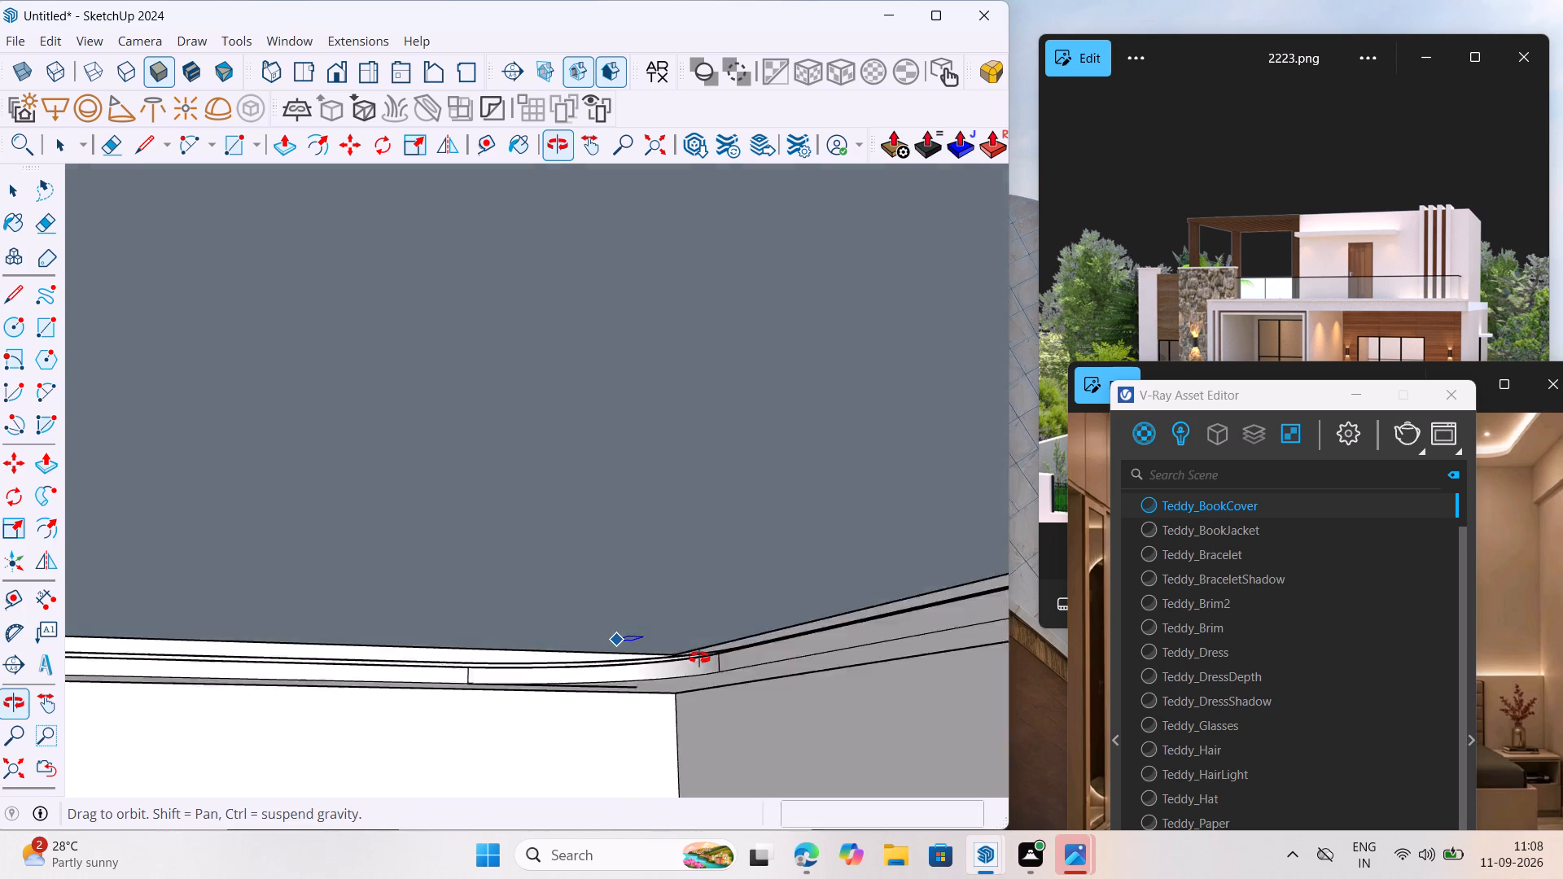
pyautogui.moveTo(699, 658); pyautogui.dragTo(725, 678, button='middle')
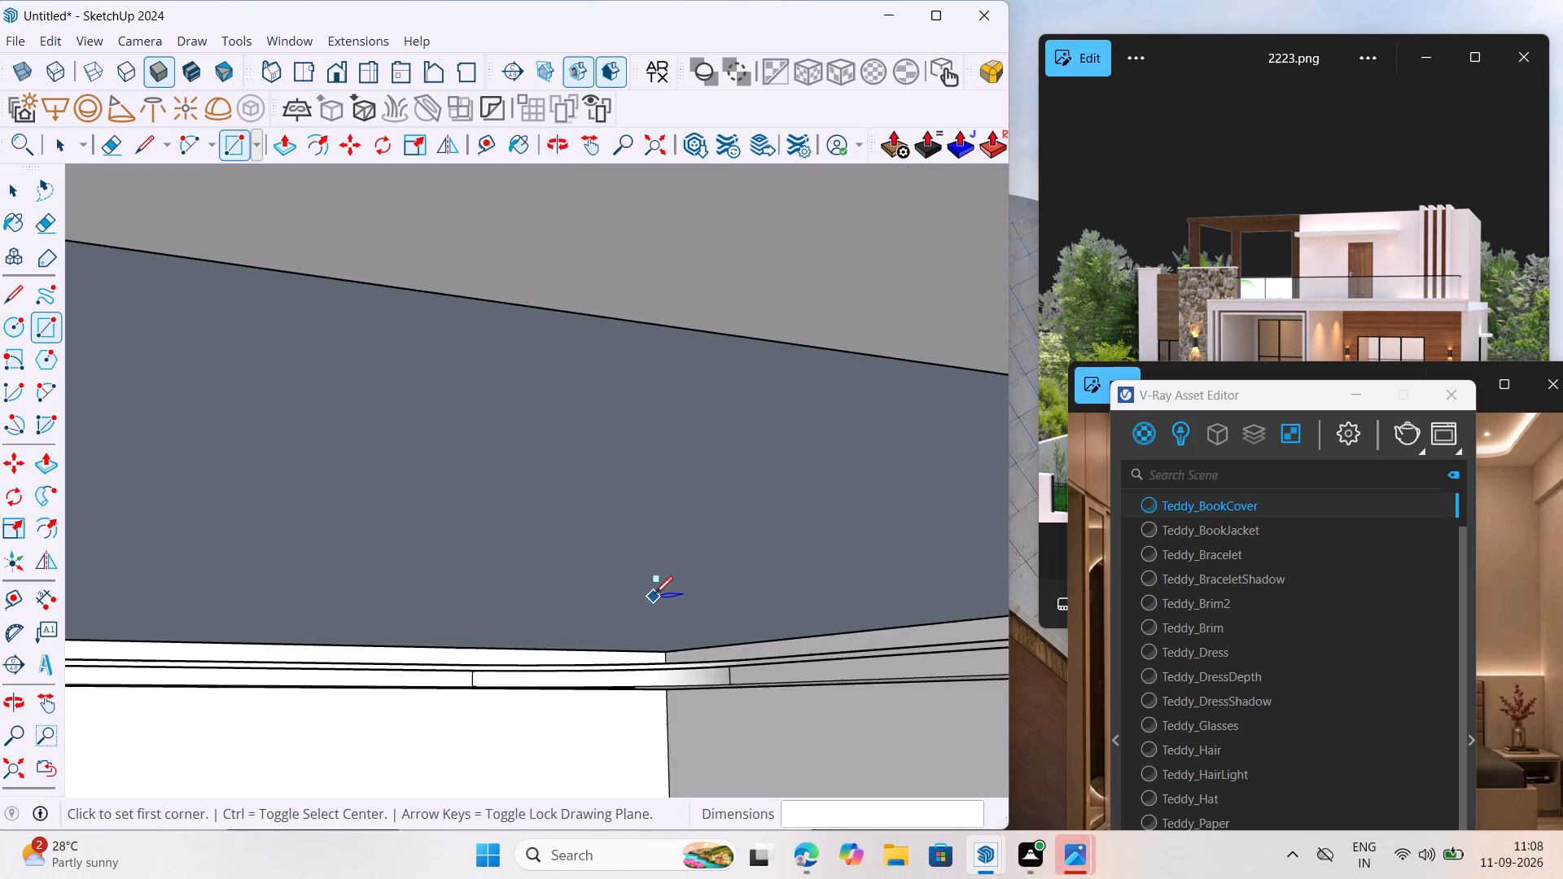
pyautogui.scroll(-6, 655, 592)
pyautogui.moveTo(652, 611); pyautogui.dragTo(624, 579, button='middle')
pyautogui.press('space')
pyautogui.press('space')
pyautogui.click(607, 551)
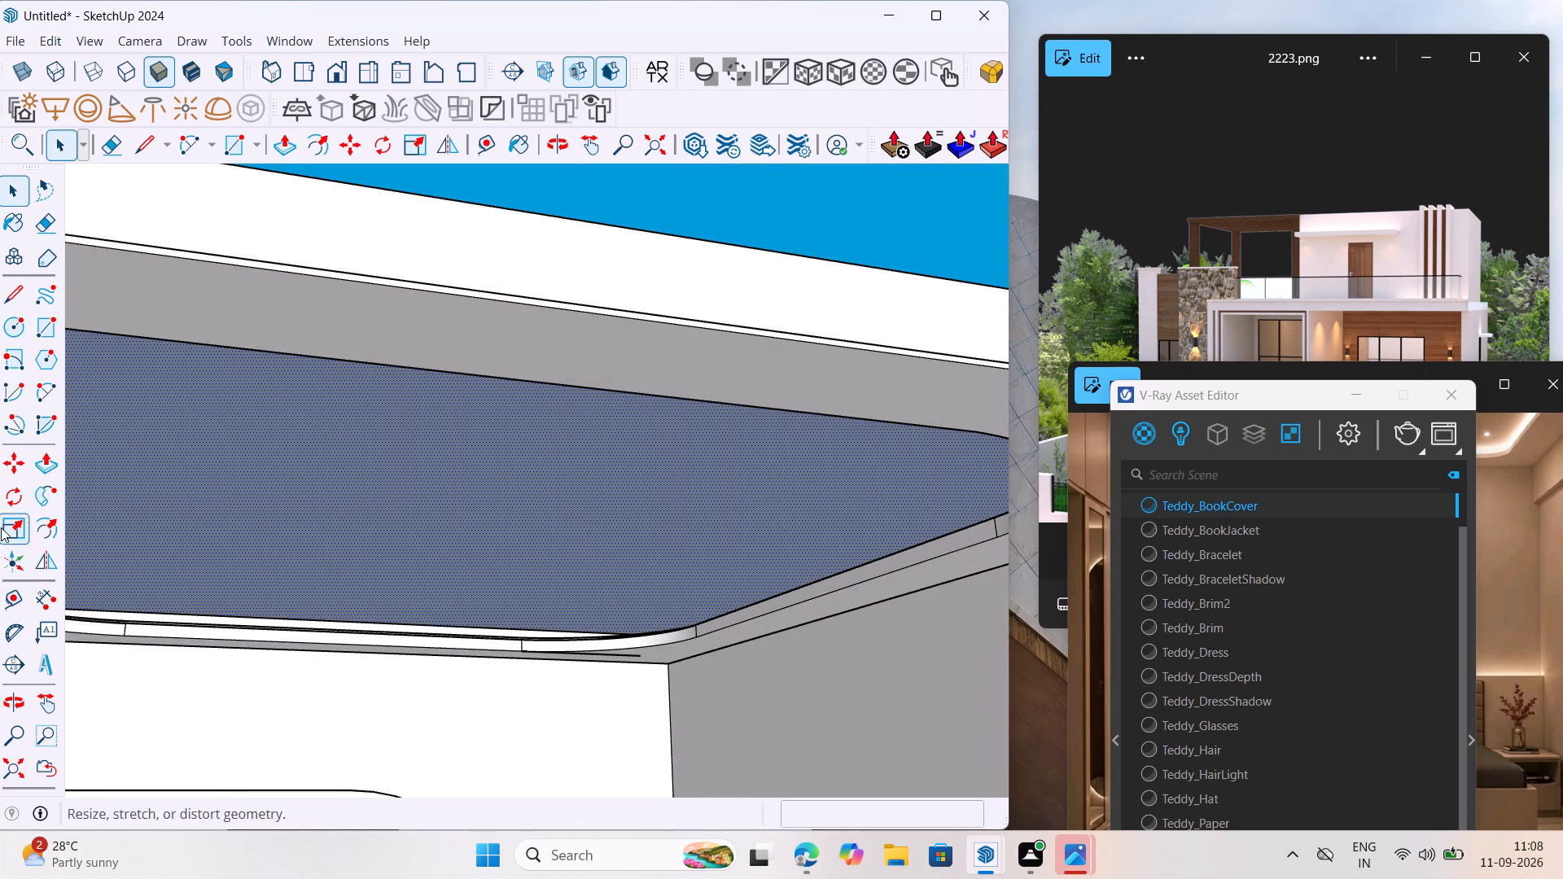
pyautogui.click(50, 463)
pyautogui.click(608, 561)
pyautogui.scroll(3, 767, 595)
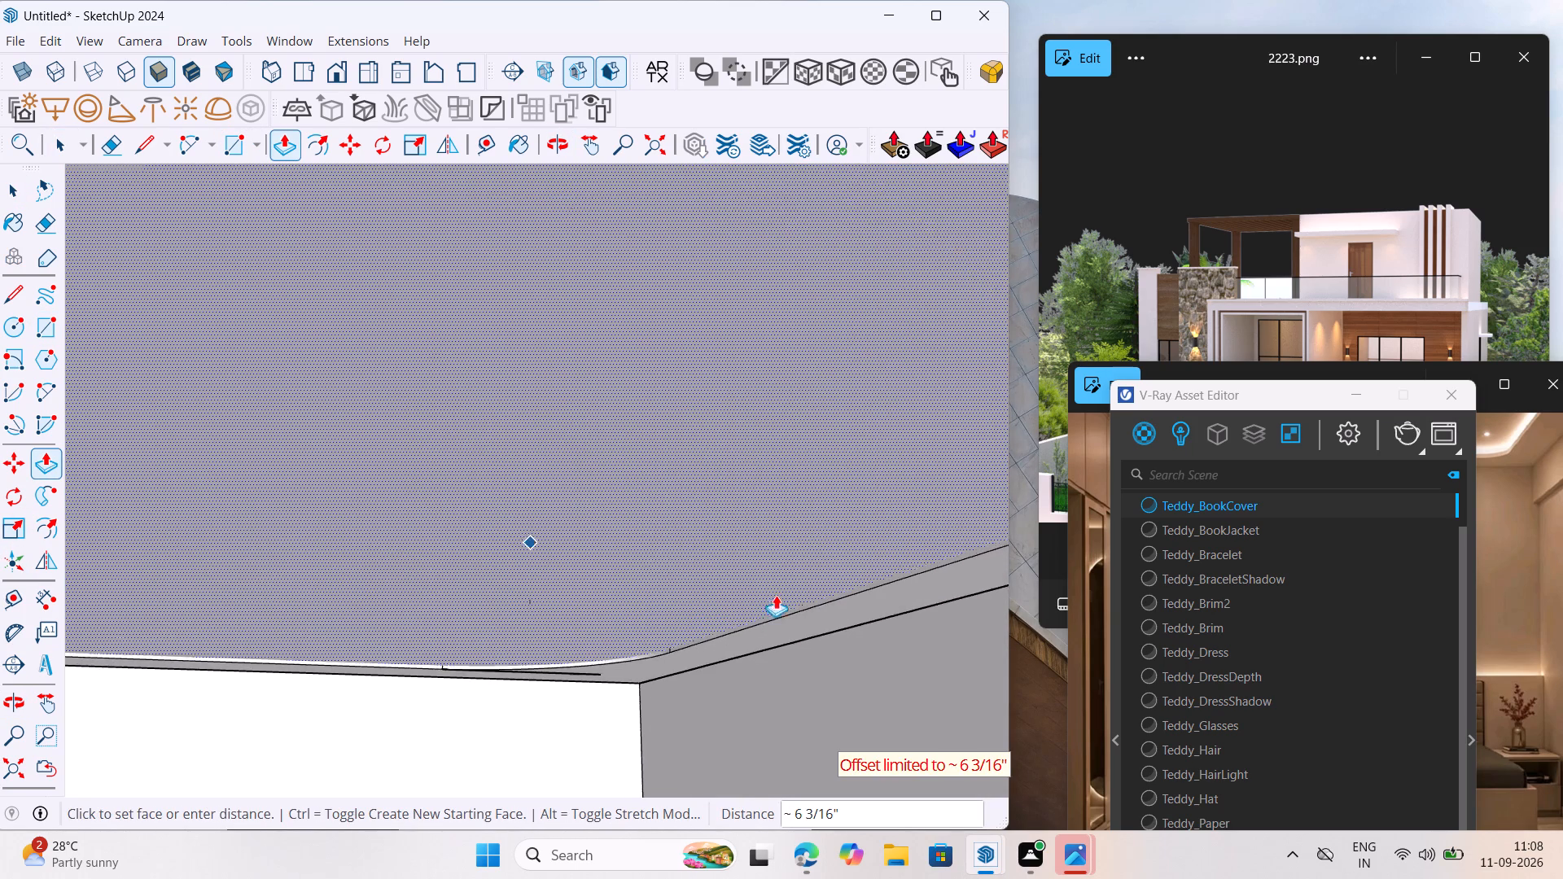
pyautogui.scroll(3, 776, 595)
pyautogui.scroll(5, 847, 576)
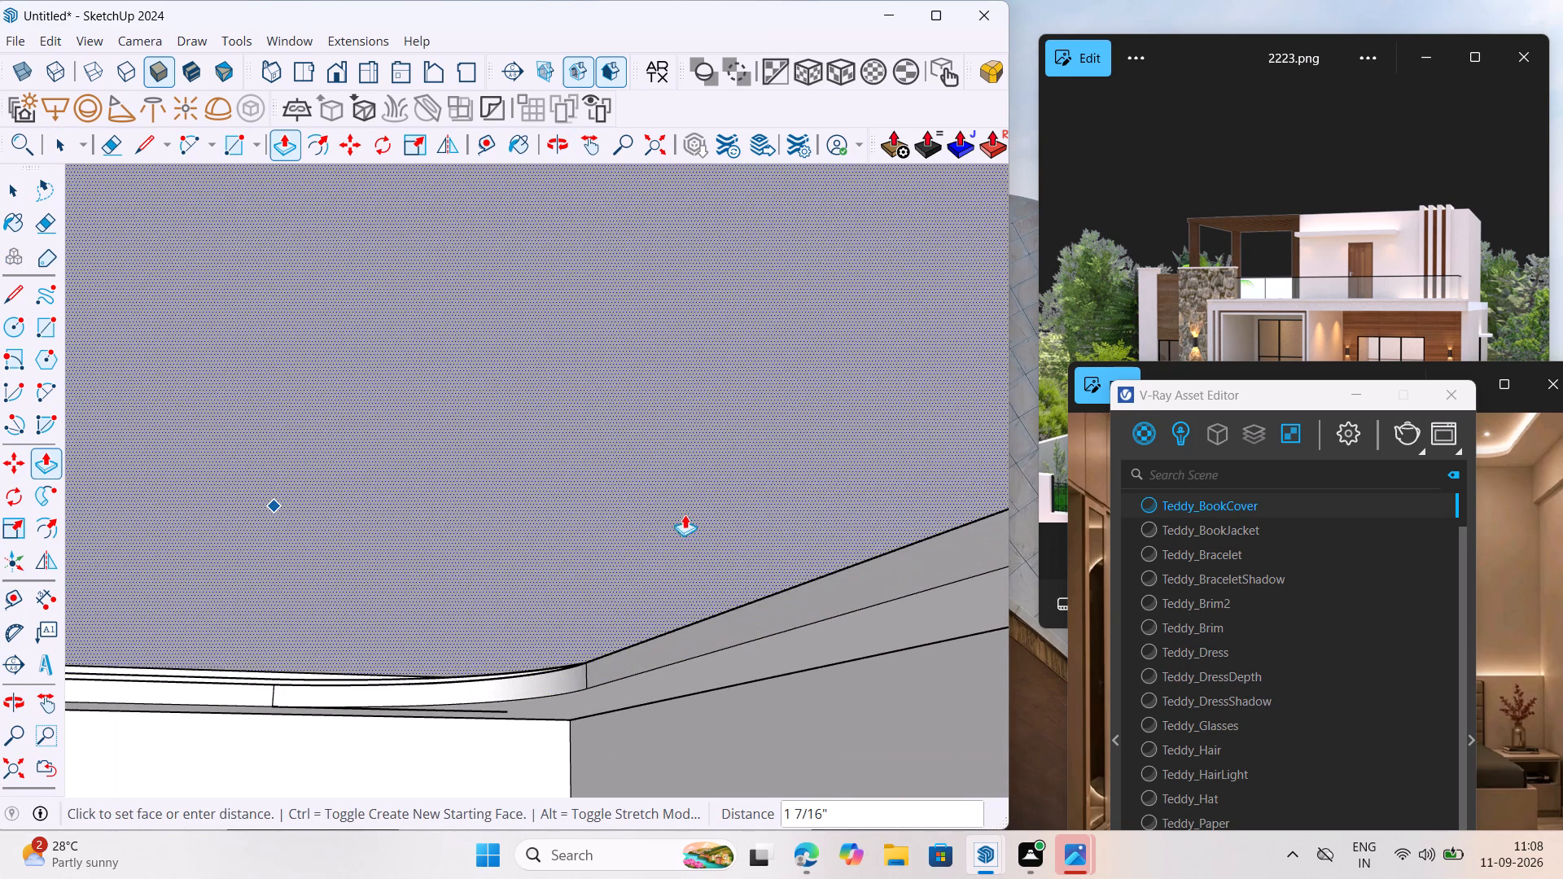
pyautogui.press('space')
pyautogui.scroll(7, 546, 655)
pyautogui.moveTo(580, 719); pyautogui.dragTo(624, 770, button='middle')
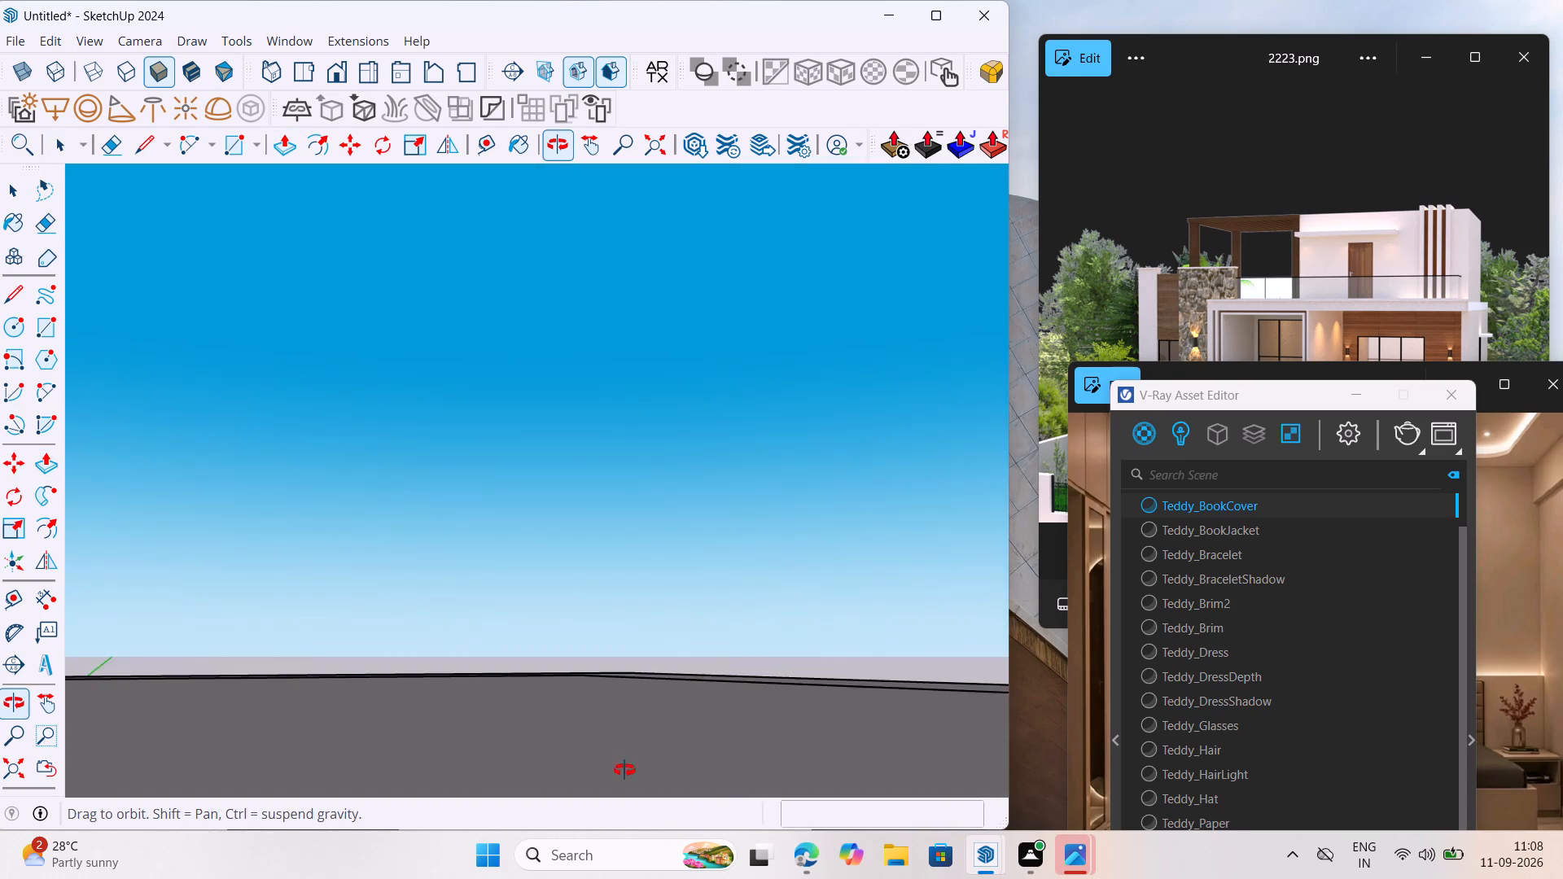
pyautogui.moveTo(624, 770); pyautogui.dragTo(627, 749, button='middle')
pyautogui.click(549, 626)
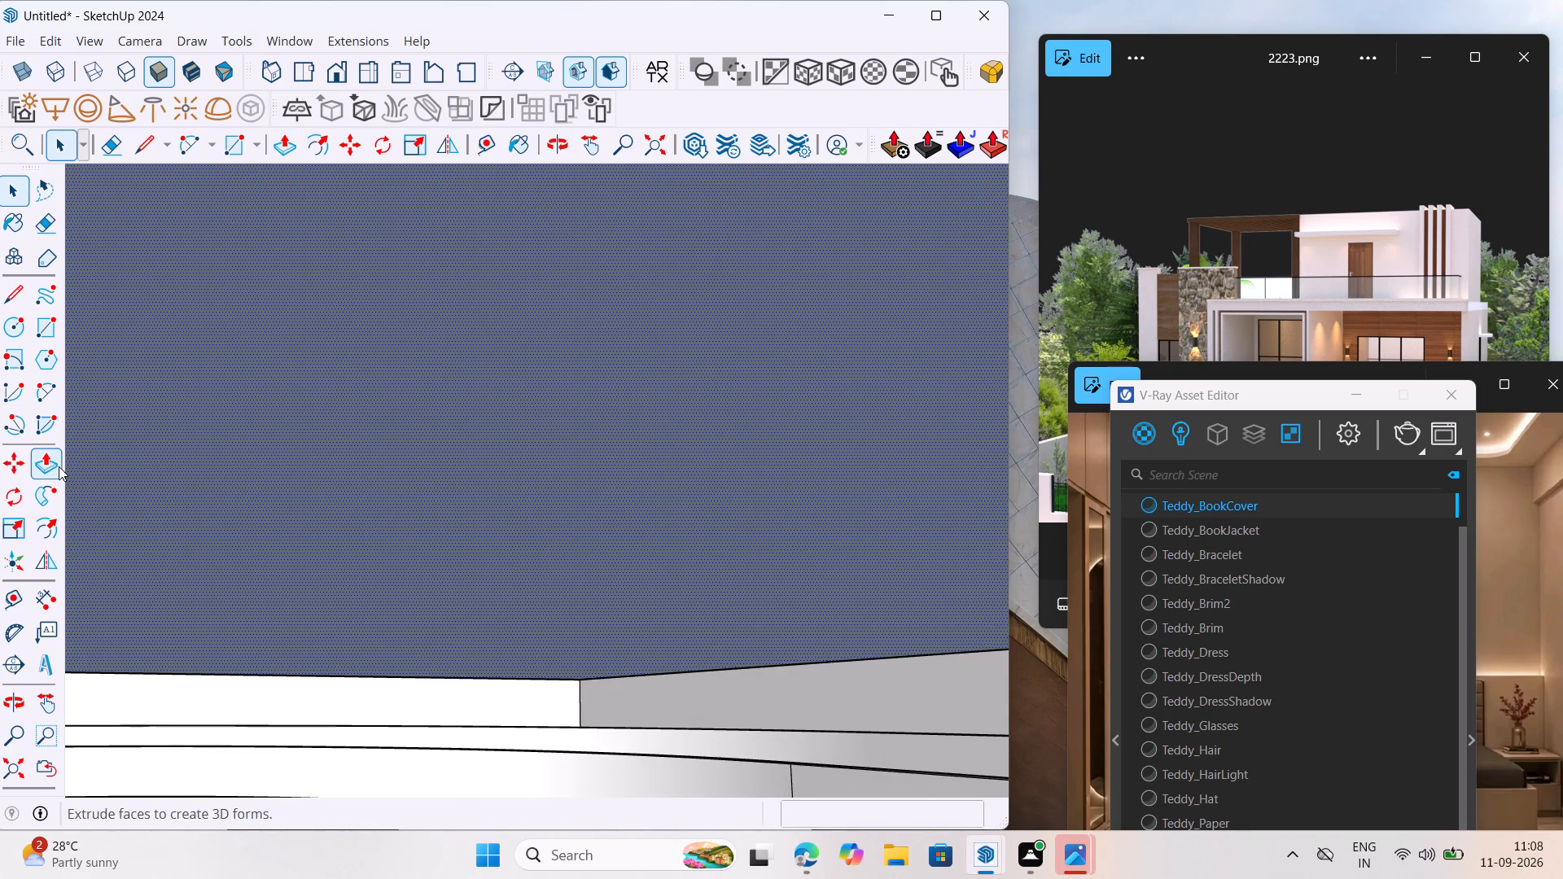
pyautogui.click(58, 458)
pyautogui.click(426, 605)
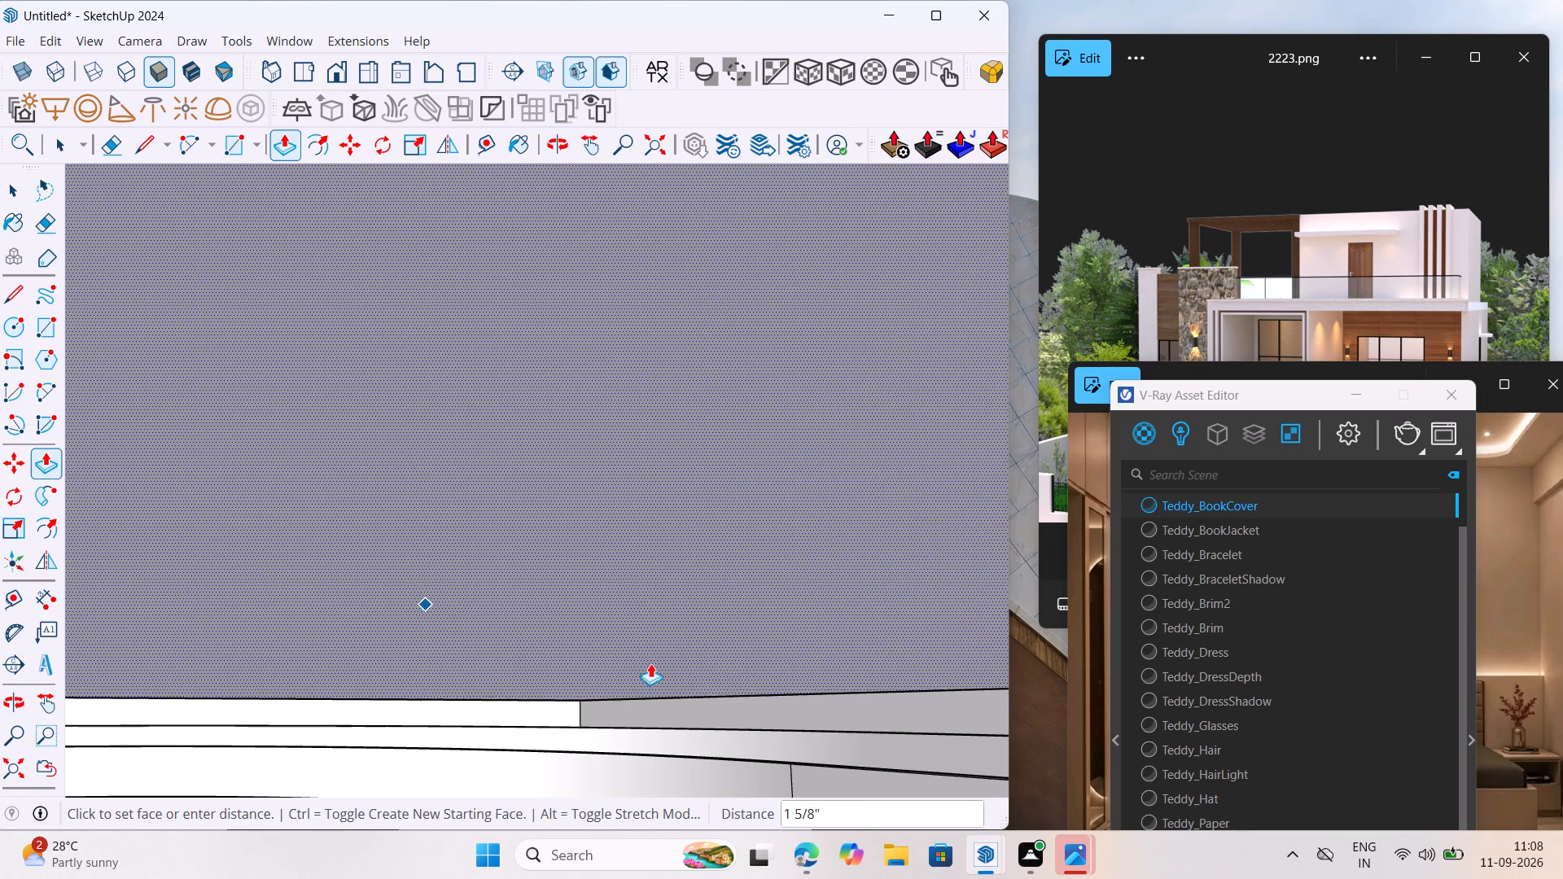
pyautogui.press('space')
# Examine the corner where the ceiling face meets the walls above the false ceiling's recess.
pyautogui.scroll(2, 634, 703)
pyautogui.moveTo(641, 717); pyautogui.dragTo(724, 744, button='middle')
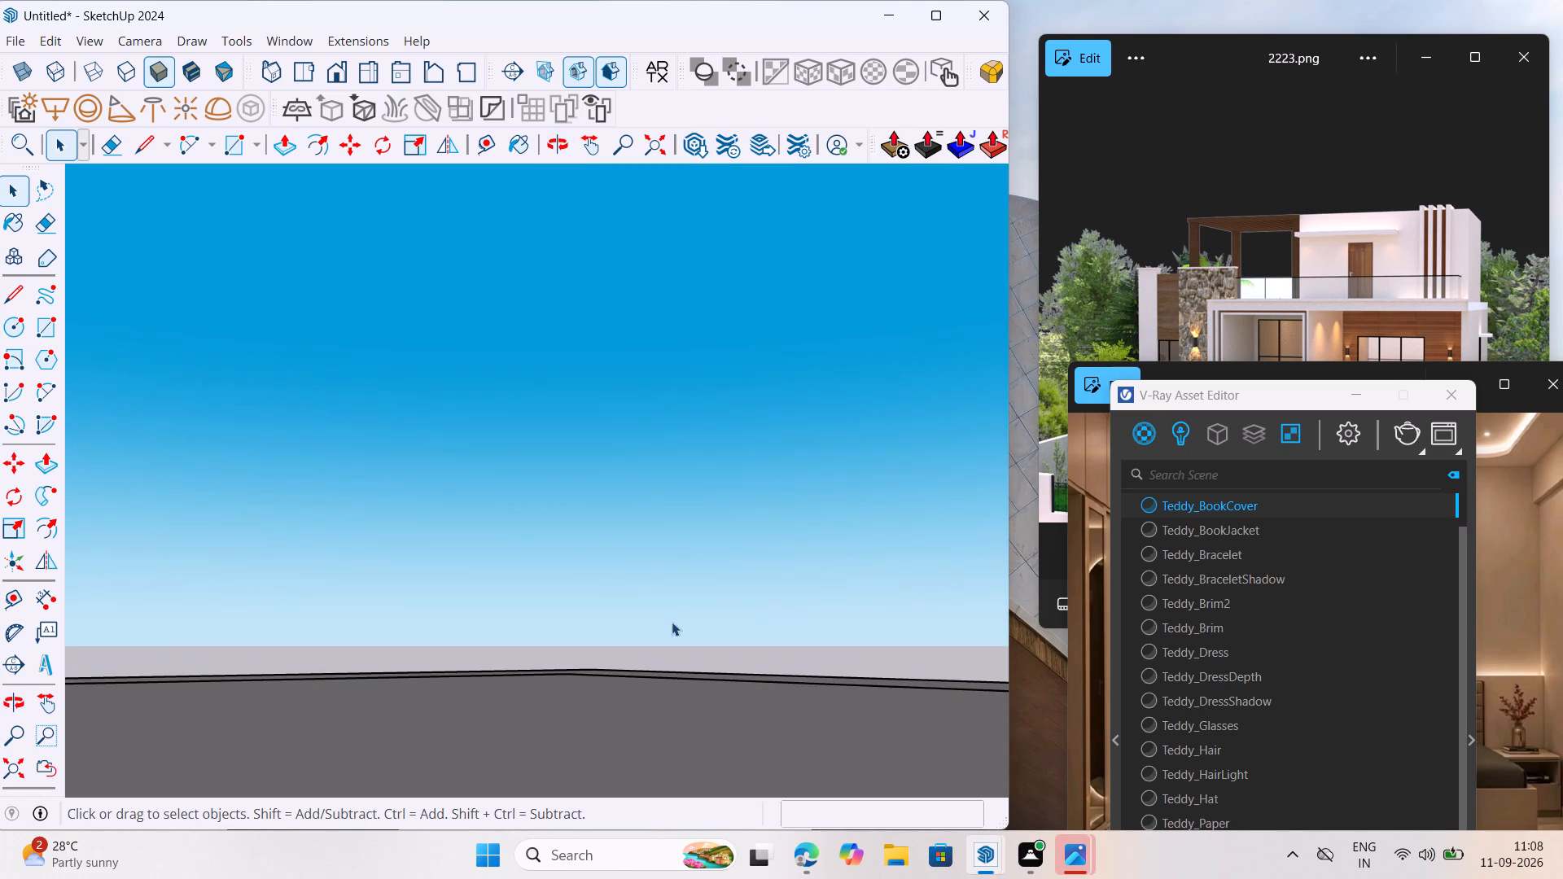
pyautogui.scroll(-3, 674, 550)
pyautogui.moveTo(637, 649); pyautogui.dragTo(649, 623, button='middle')
pyautogui.scroll(-1, 648, 623)
pyautogui.scroll(5, 628, 667)
pyautogui.moveTo(598, 688); pyautogui.dragTo(659, 702, button='middle')
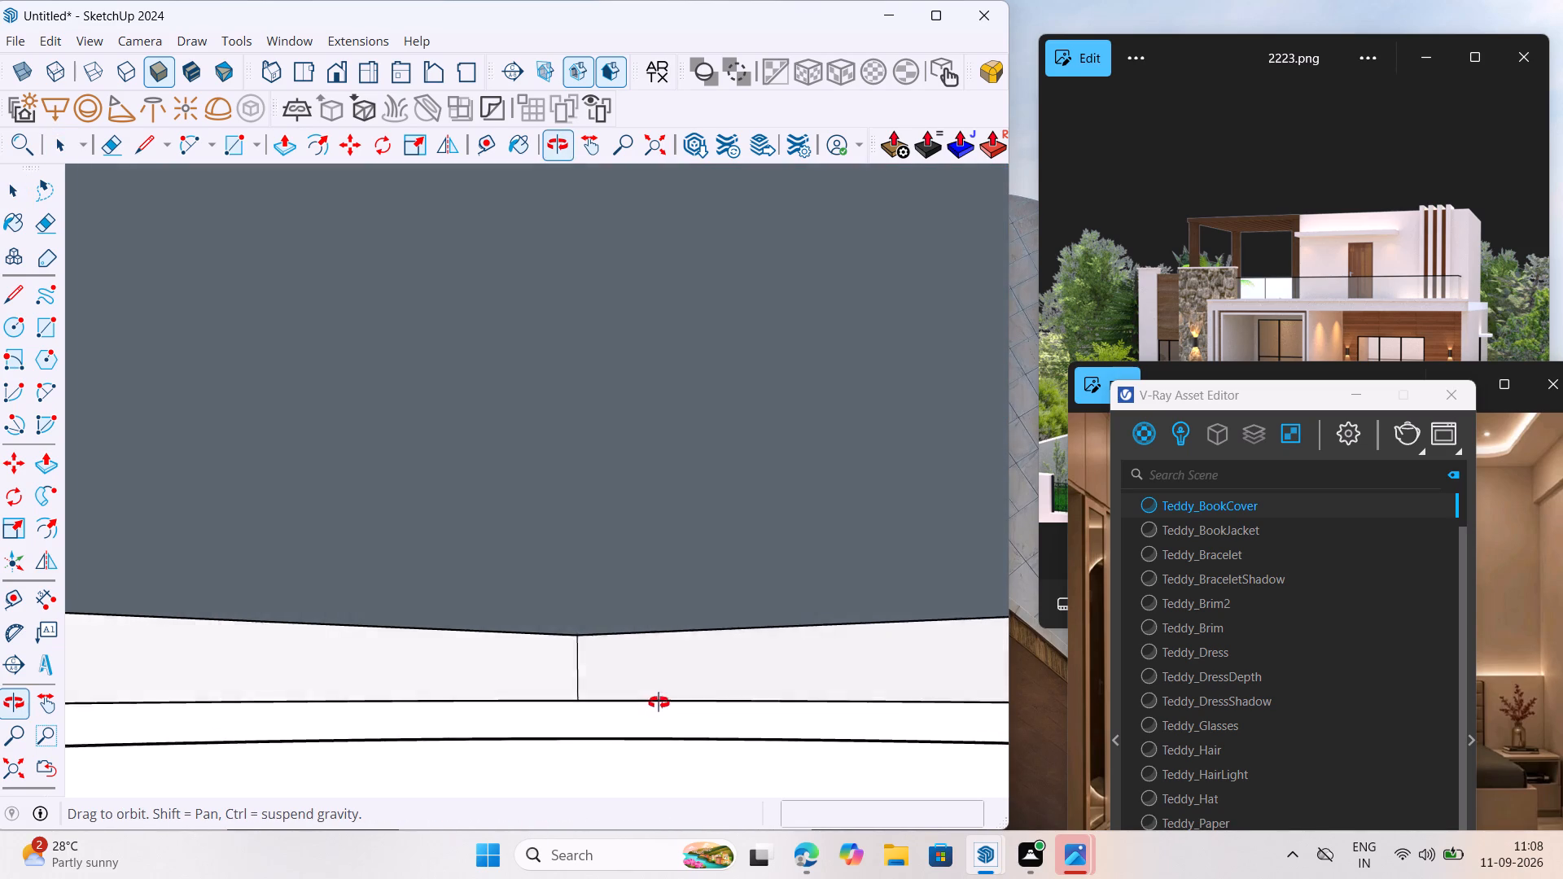
pyautogui.moveTo(659, 702); pyautogui.dragTo(734, 723, button='middle')
pyautogui.moveTo(717, 716); pyautogui.dragTo(691, 664, button='middle')
pyautogui.scroll(-7, 631, 628)
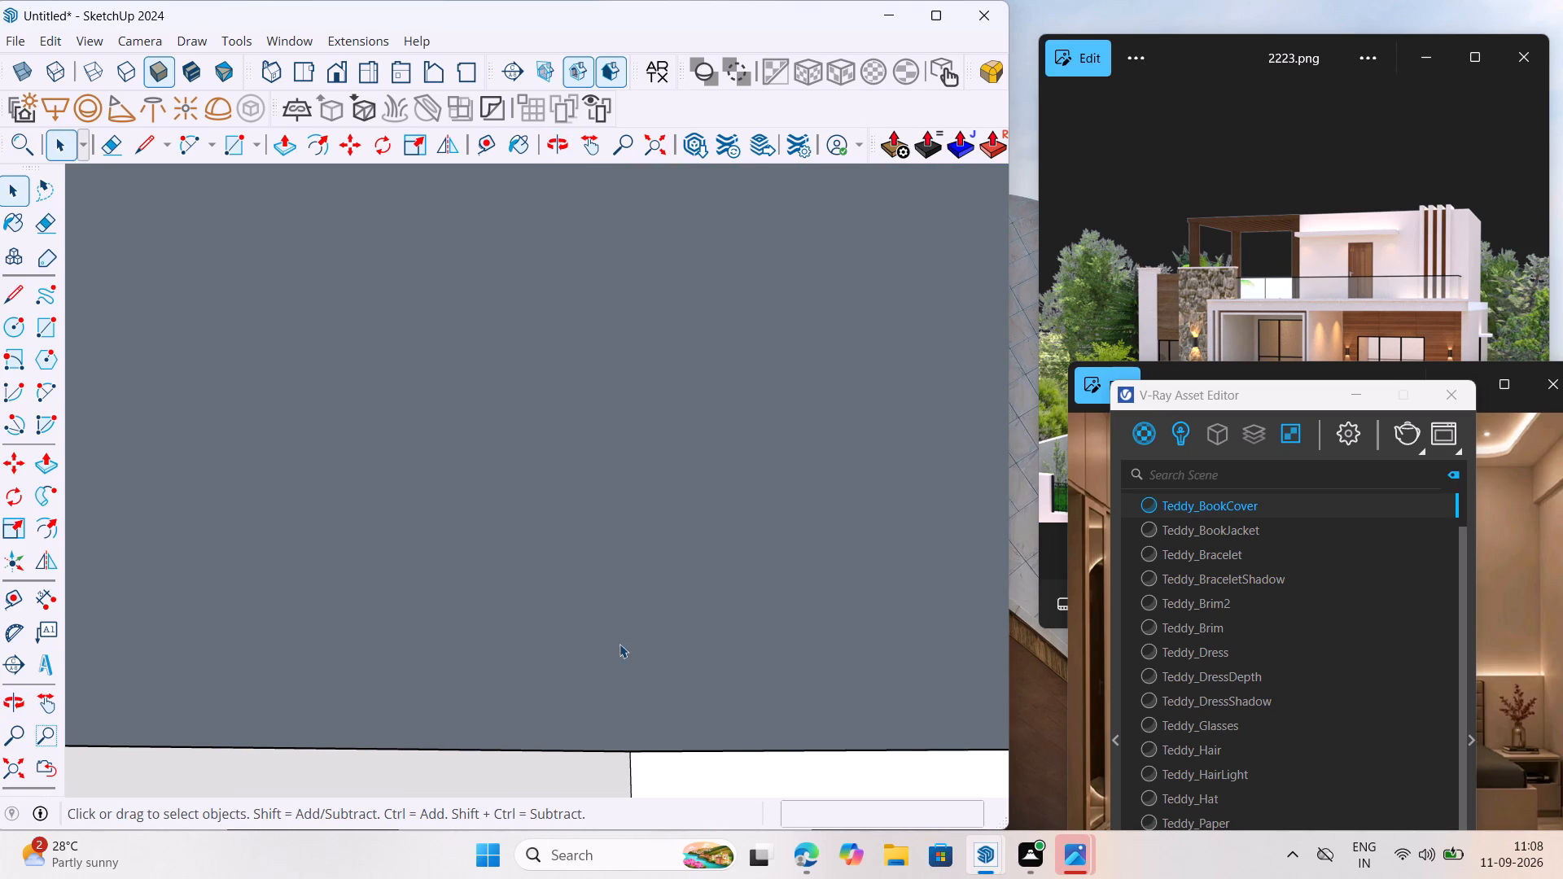
pyautogui.scroll(-20, 620, 644)
pyautogui.scroll(-6, 620, 644)
pyautogui.moveTo(617, 719); pyautogui.dragTo(640, 749, button='middle')
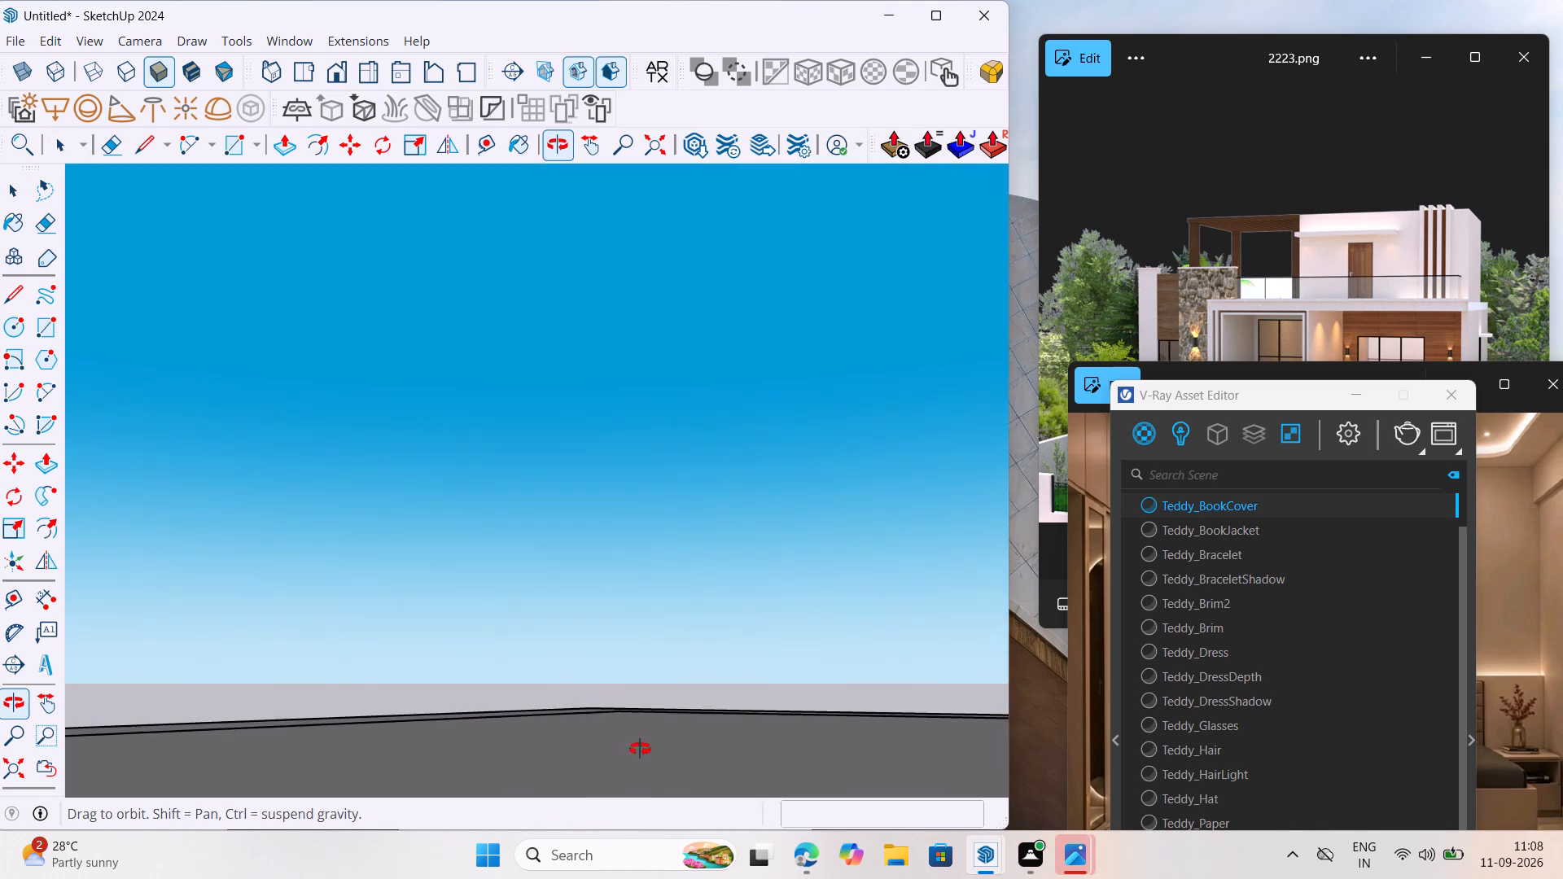
pyautogui.moveTo(640, 749); pyautogui.dragTo(626, 724, button='middle')
pyautogui.scroll(-6, 598, 694)
pyautogui.moveTo(582, 756); pyautogui.dragTo(496, 769, button='middle')
pyautogui.scroll(4, 486, 747)
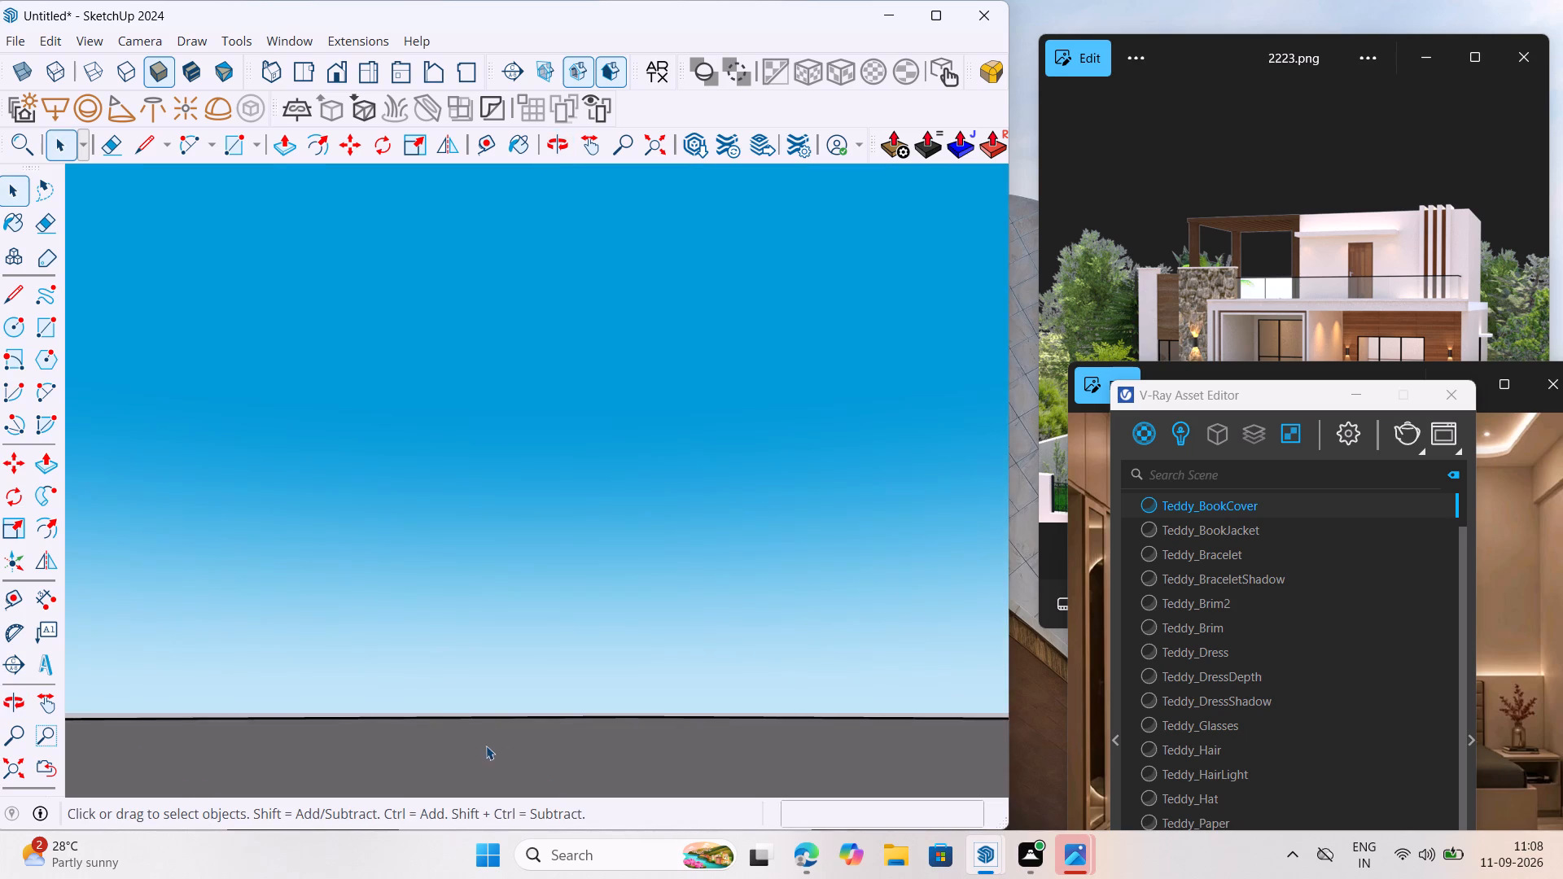
pyautogui.scroll(2, 486, 746)
pyautogui.scroll(-9, 535, 596)
# Reverse the ceiling face inside the rounded false-ceiling recess.
pyautogui.click(15, 763)
pyautogui.moveTo(603, 589); pyautogui.dragTo(295, 650, button='middle')
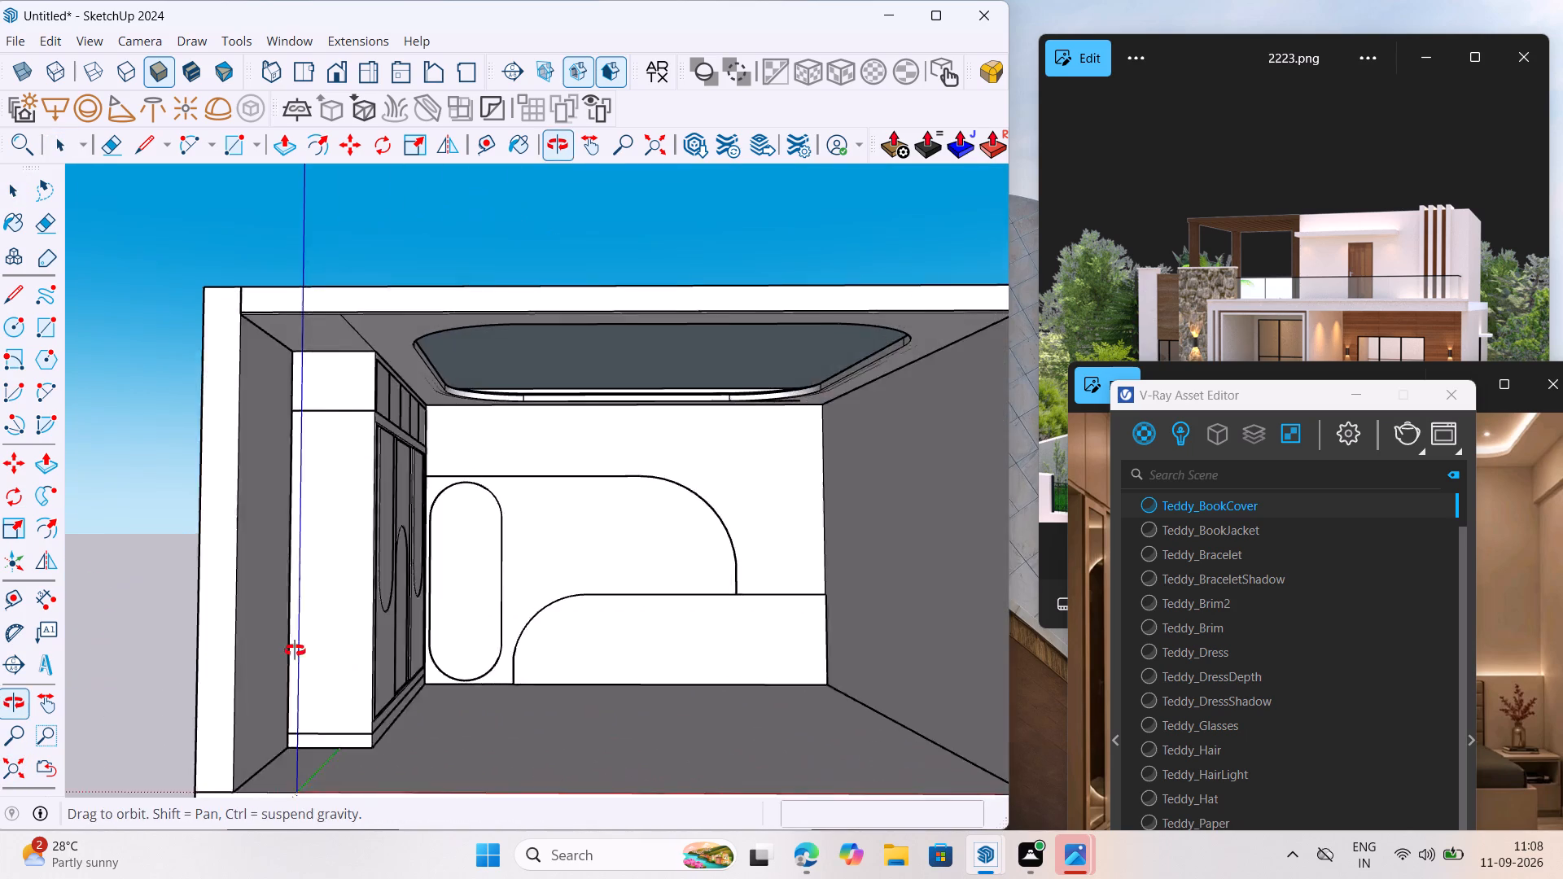
pyautogui.moveTo(295, 650); pyautogui.dragTo(290, 648, button='middle')
pyautogui.scroll(15, 468, 335)
pyautogui.scroll(-9, 468, 481)
pyautogui.click(581, 409)
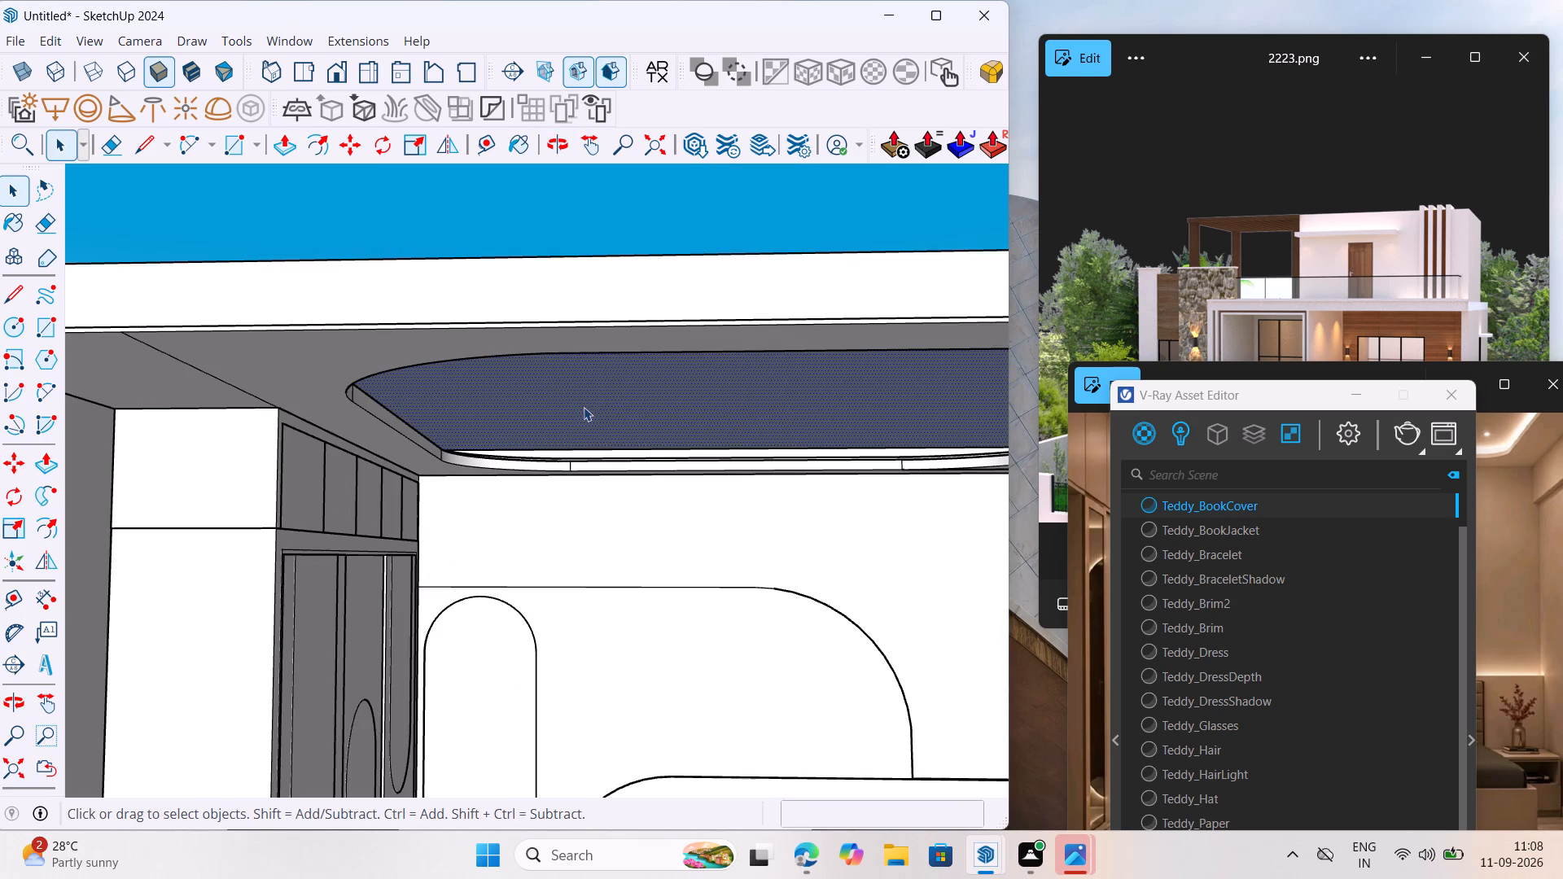
pyautogui.moveTo(584, 407); pyautogui.dragTo(582, 396, button='right')
pyautogui.click(682, 219)
# Push/Pull the ceiling face above the recess down about 3 3/16" to the false-ceiling group's edge.
pyautogui.scroll(12, 524, 422)
pyautogui.moveTo(471, 445); pyautogui.dragTo(447, 455, button='middle')
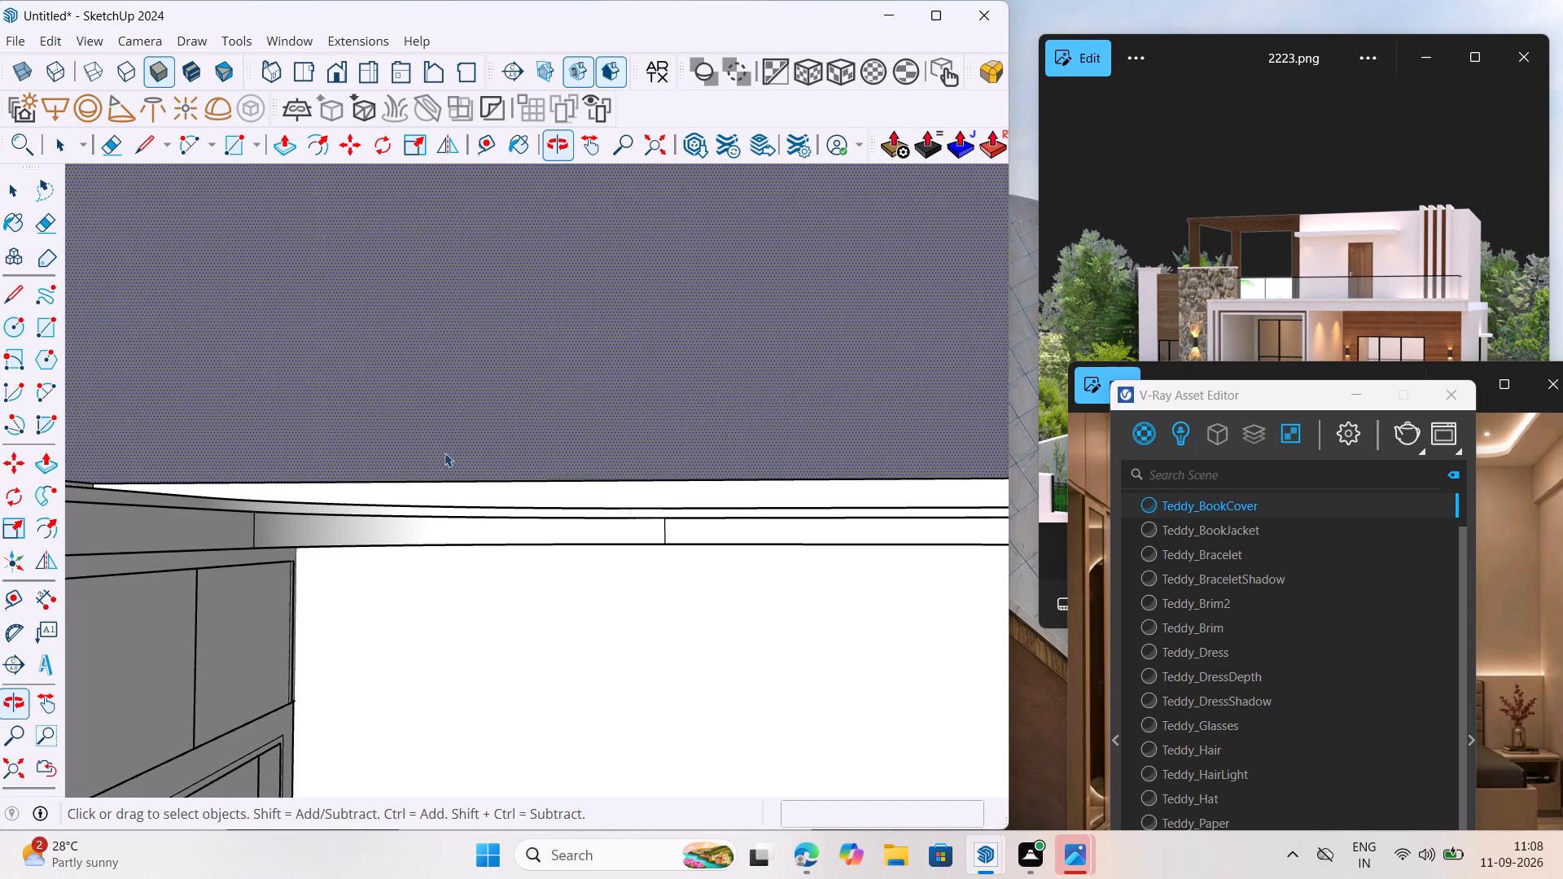
pyautogui.click(374, 442)
pyautogui.scroll(3, 317, 496)
pyautogui.moveTo(321, 501); pyautogui.dragTo(370, 520, button='middle')
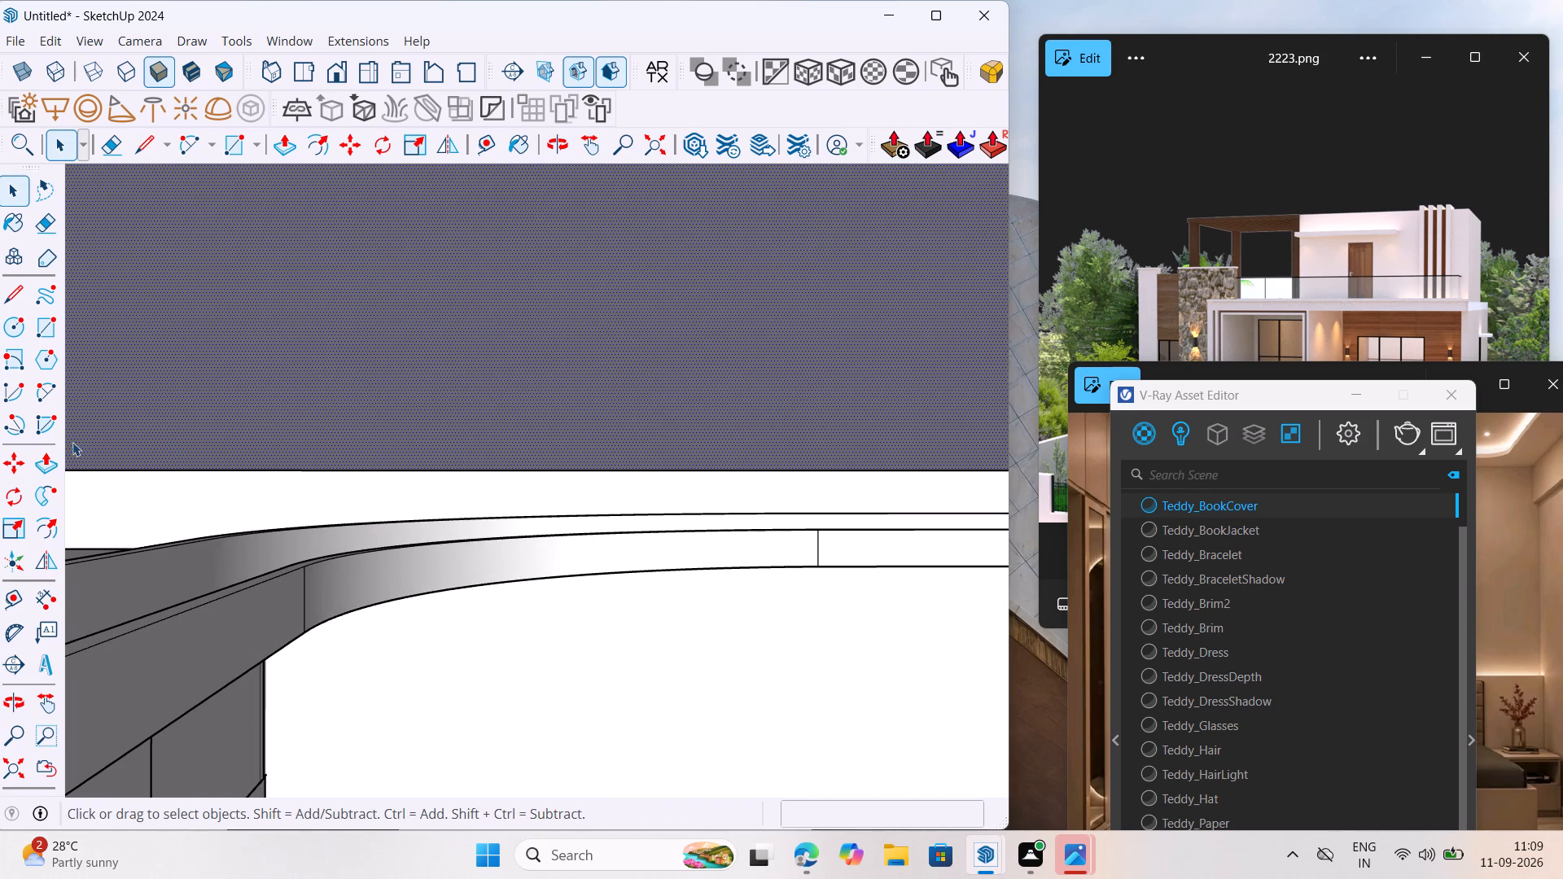
pyautogui.click(44, 464)
pyautogui.click(291, 416)
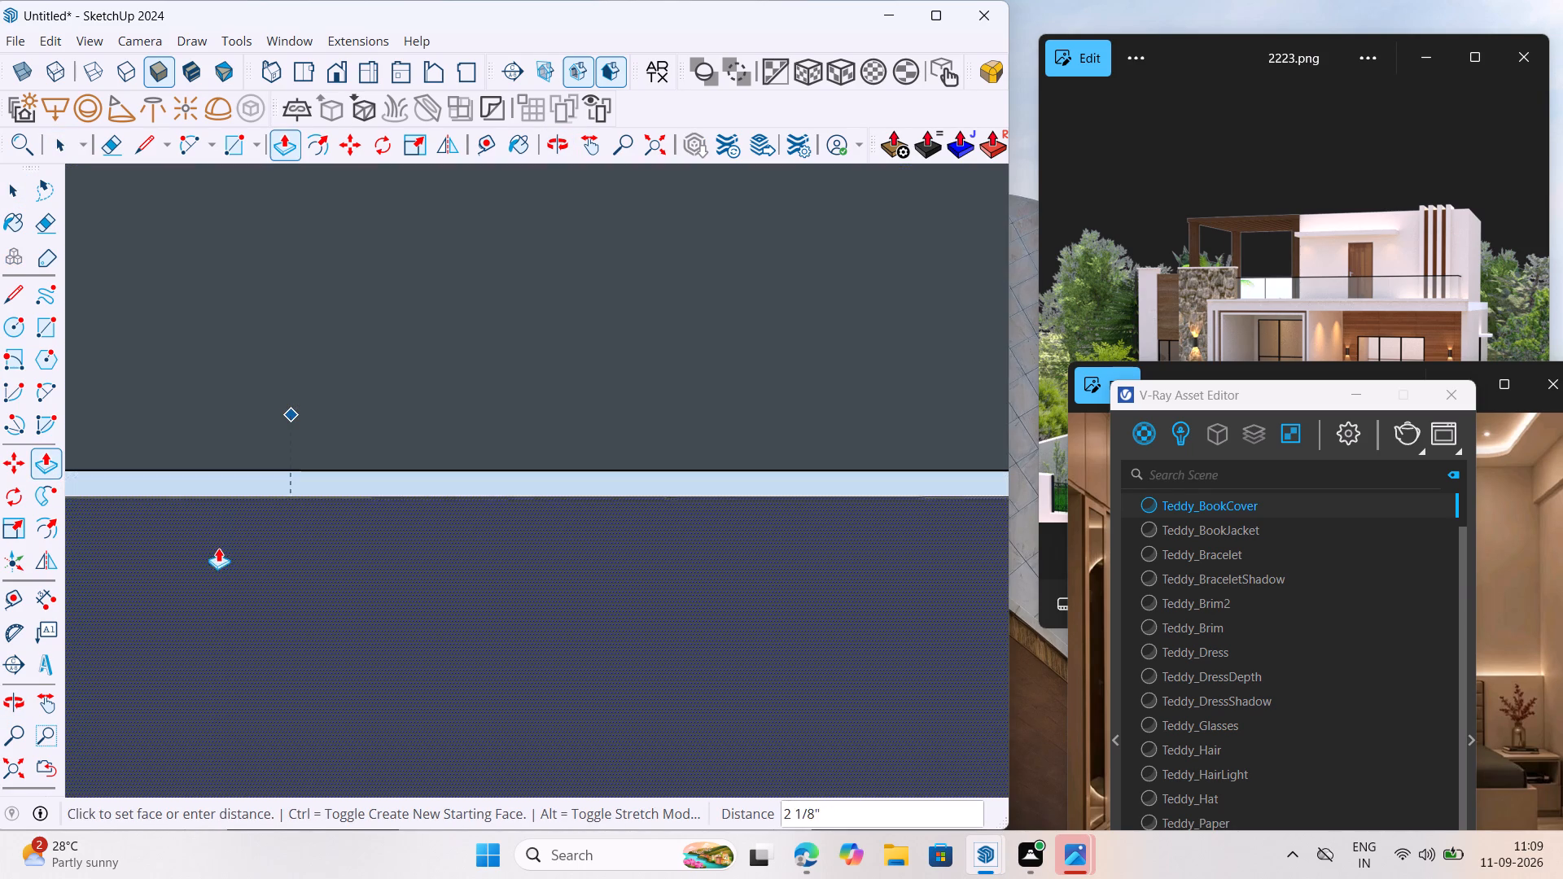
pyautogui.moveTo(205, 570); pyautogui.dragTo(225, 500, button='middle')
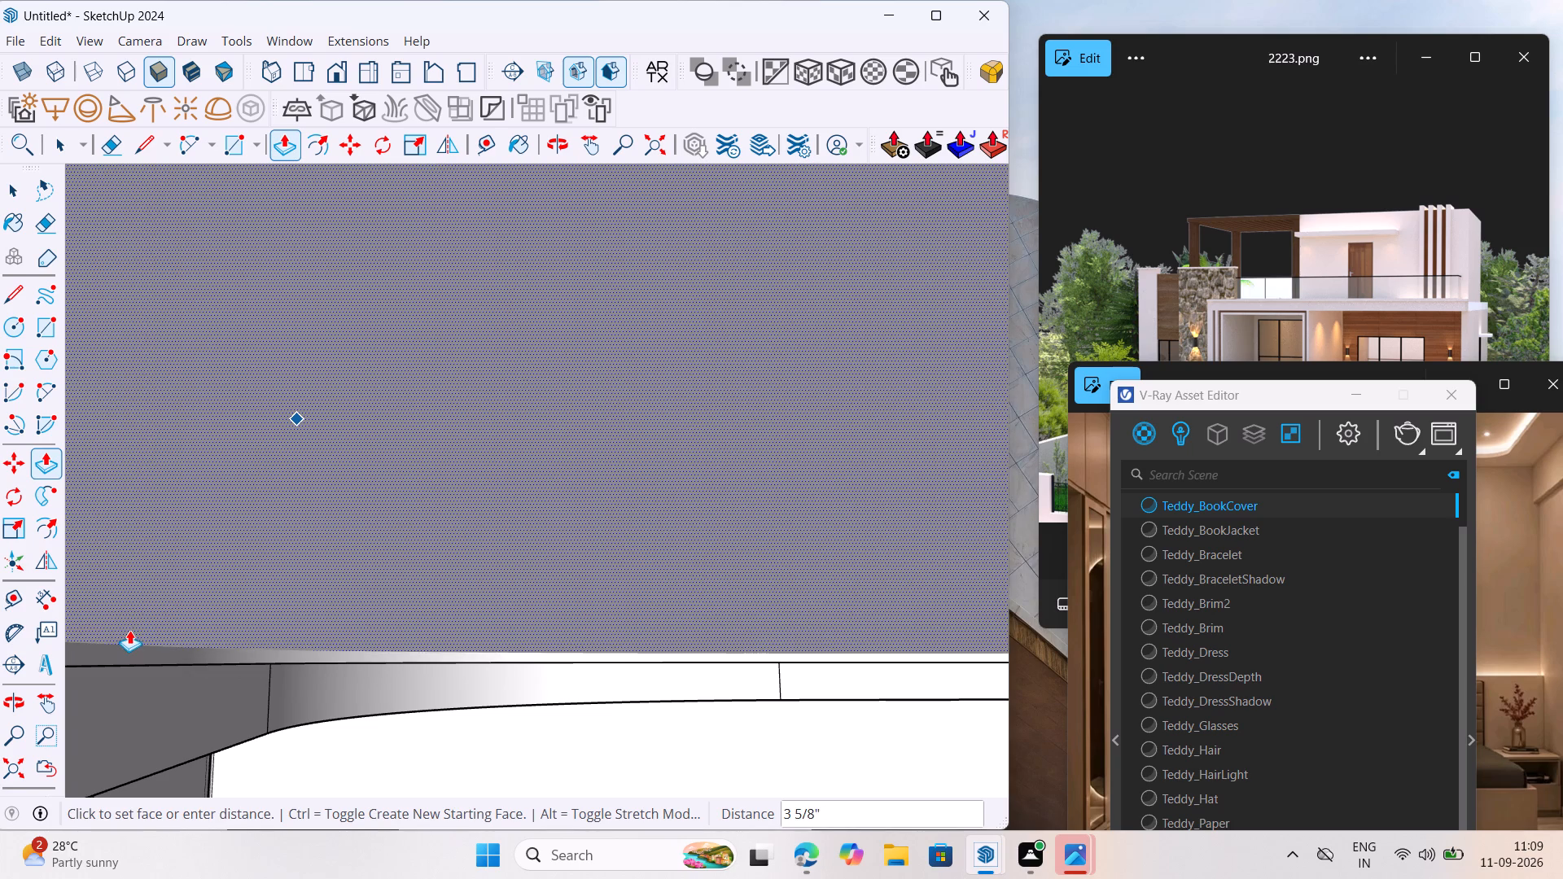
pyautogui.scroll(-5, 166, 521)
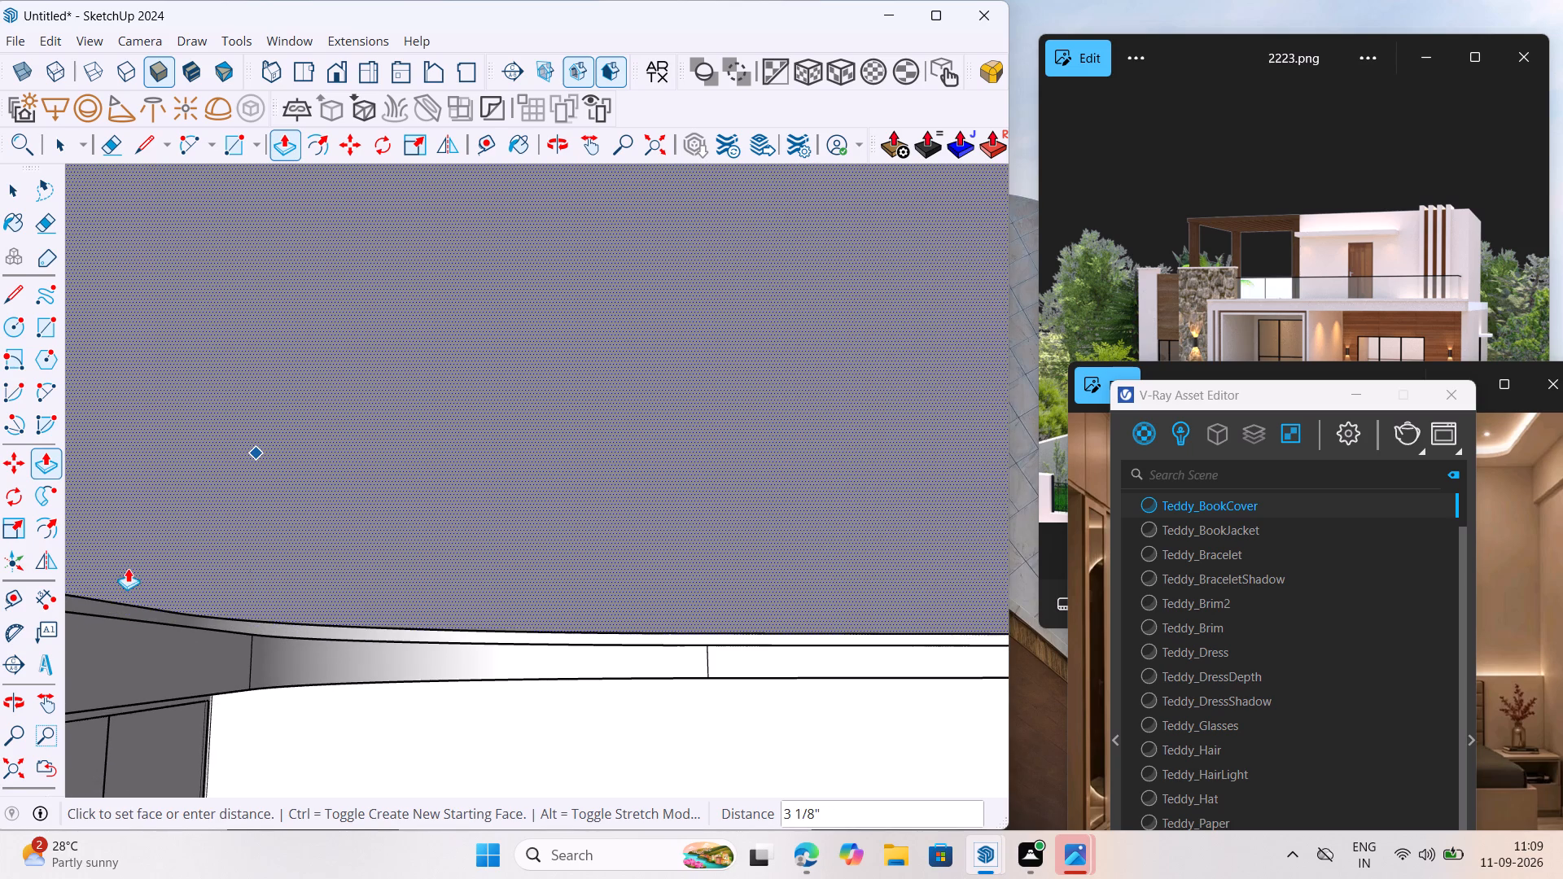
pyautogui.scroll(-6, 587, 484)
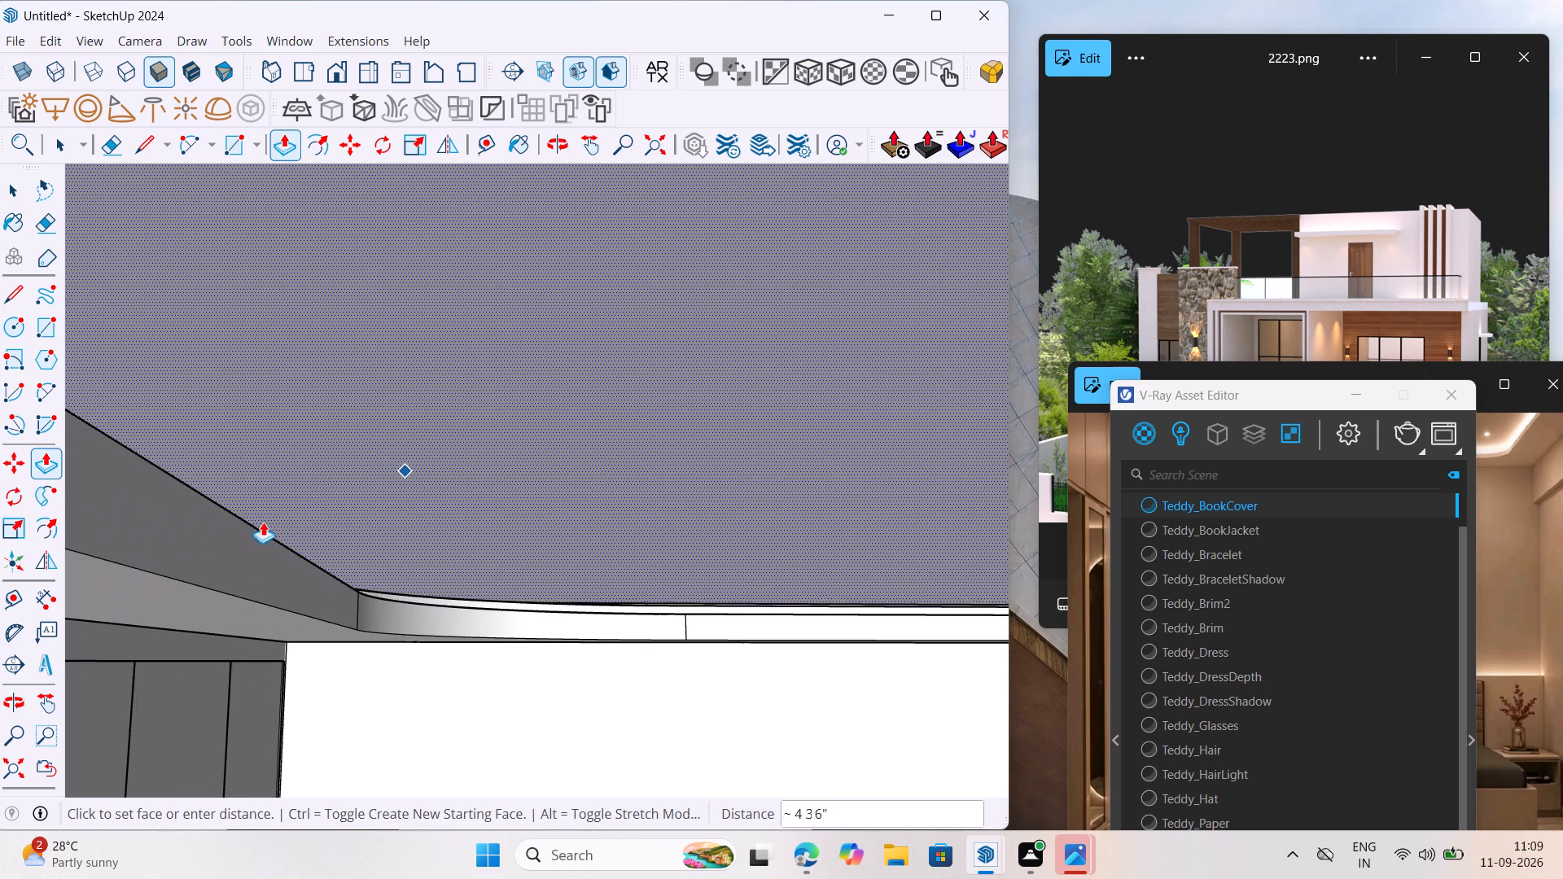
pyautogui.moveTo(264, 522); pyautogui.dragTo(273, 544, button='middle')
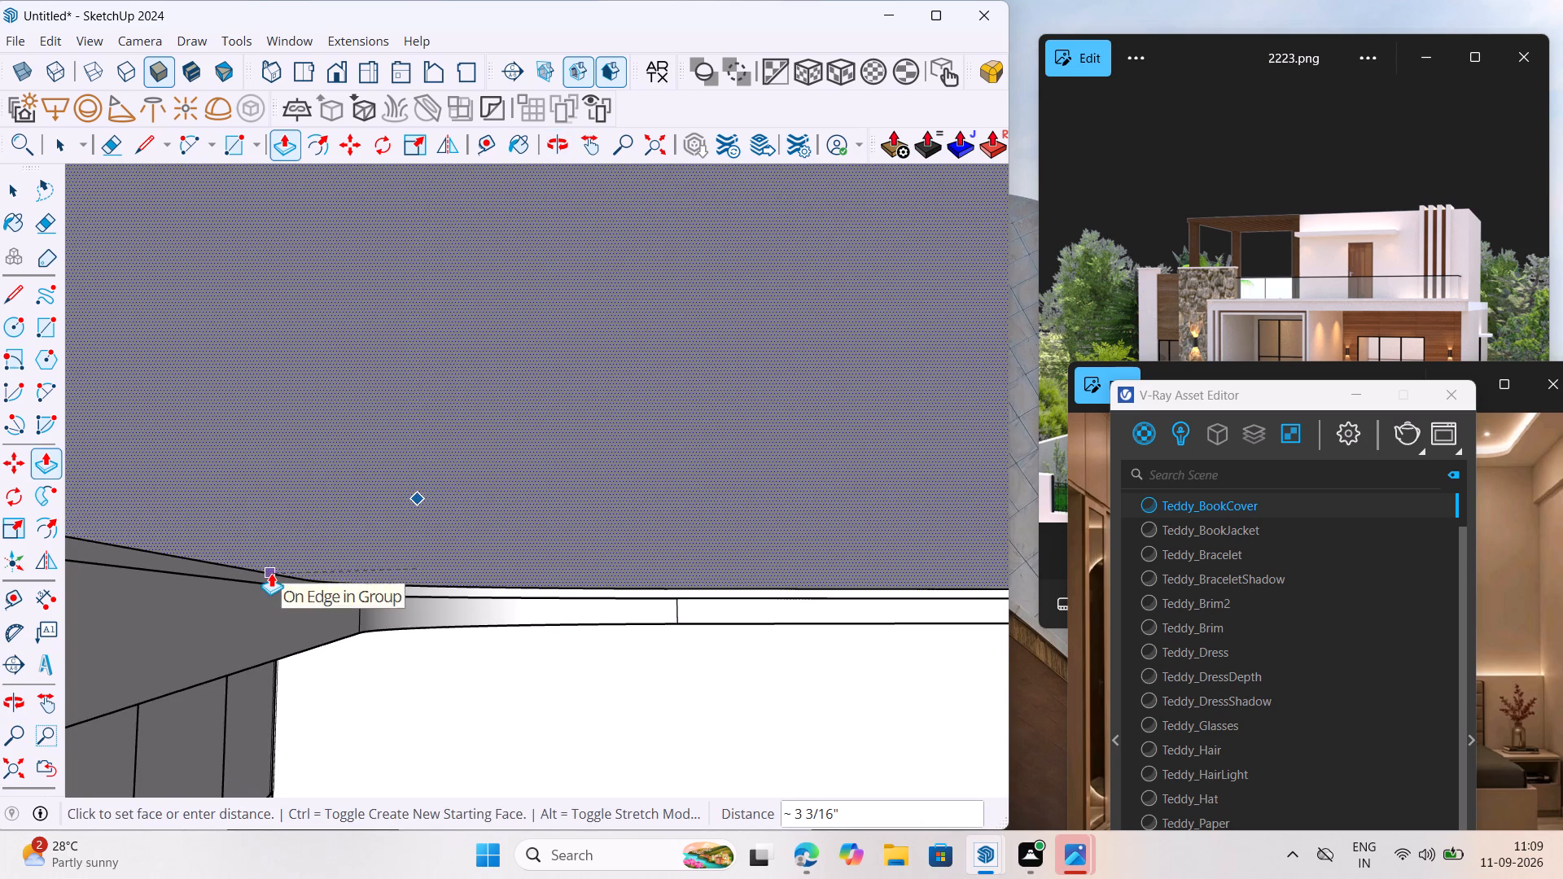
pyautogui.click(271, 573)
# Examine the thickened ceiling's front edge and its junction with the side wall from the front and above.
pyautogui.scroll(-4, 324, 526)
pyautogui.moveTo(331, 542); pyautogui.dragTo(392, 539, button='middle')
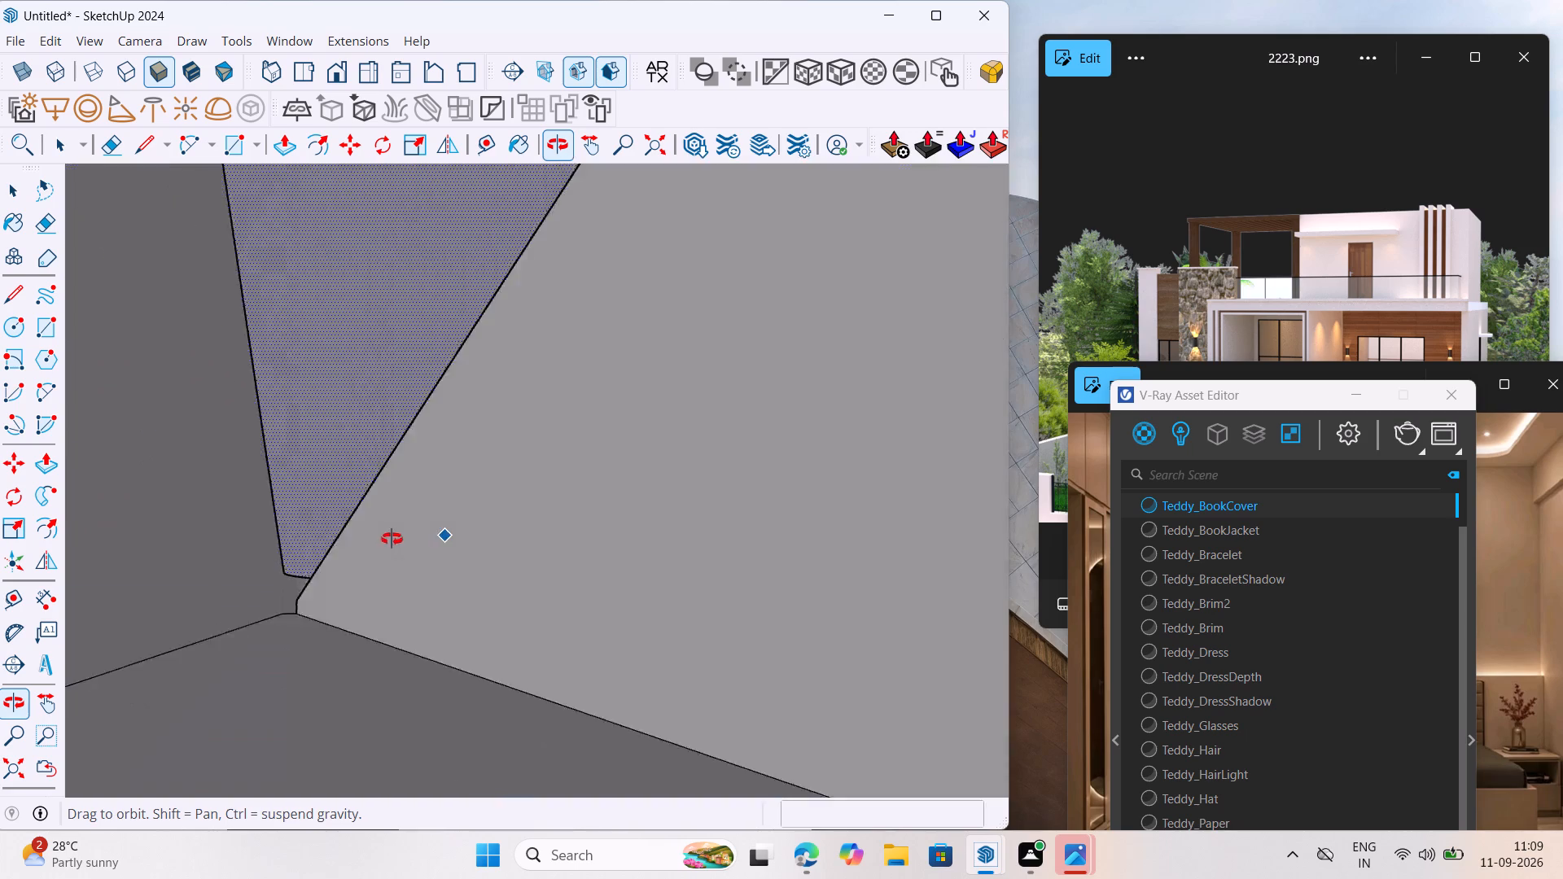
pyautogui.moveTo(392, 539); pyautogui.dragTo(310, 576, button='middle')
pyautogui.scroll(-20, 325, 487)
pyautogui.scroll(-2, 325, 487)
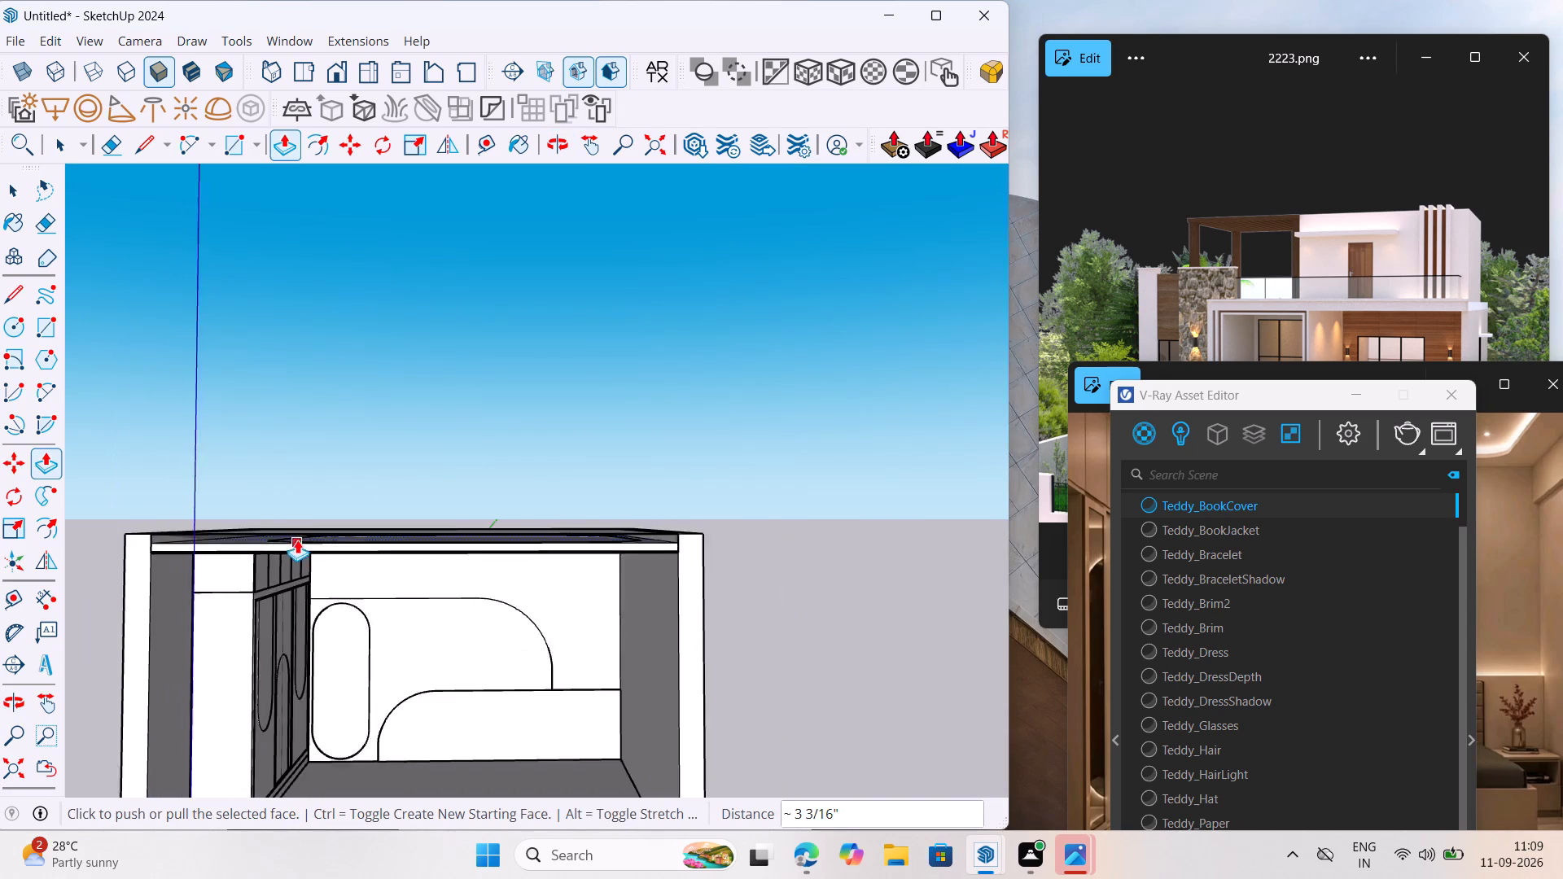
pyautogui.scroll(-5, 297, 540)
pyautogui.scroll(20, 199, 563)
pyautogui.scroll(1, 199, 563)
pyautogui.scroll(-7, 236, 520)
pyautogui.moveTo(243, 546); pyautogui.dragTo(250, 547, button='middle')
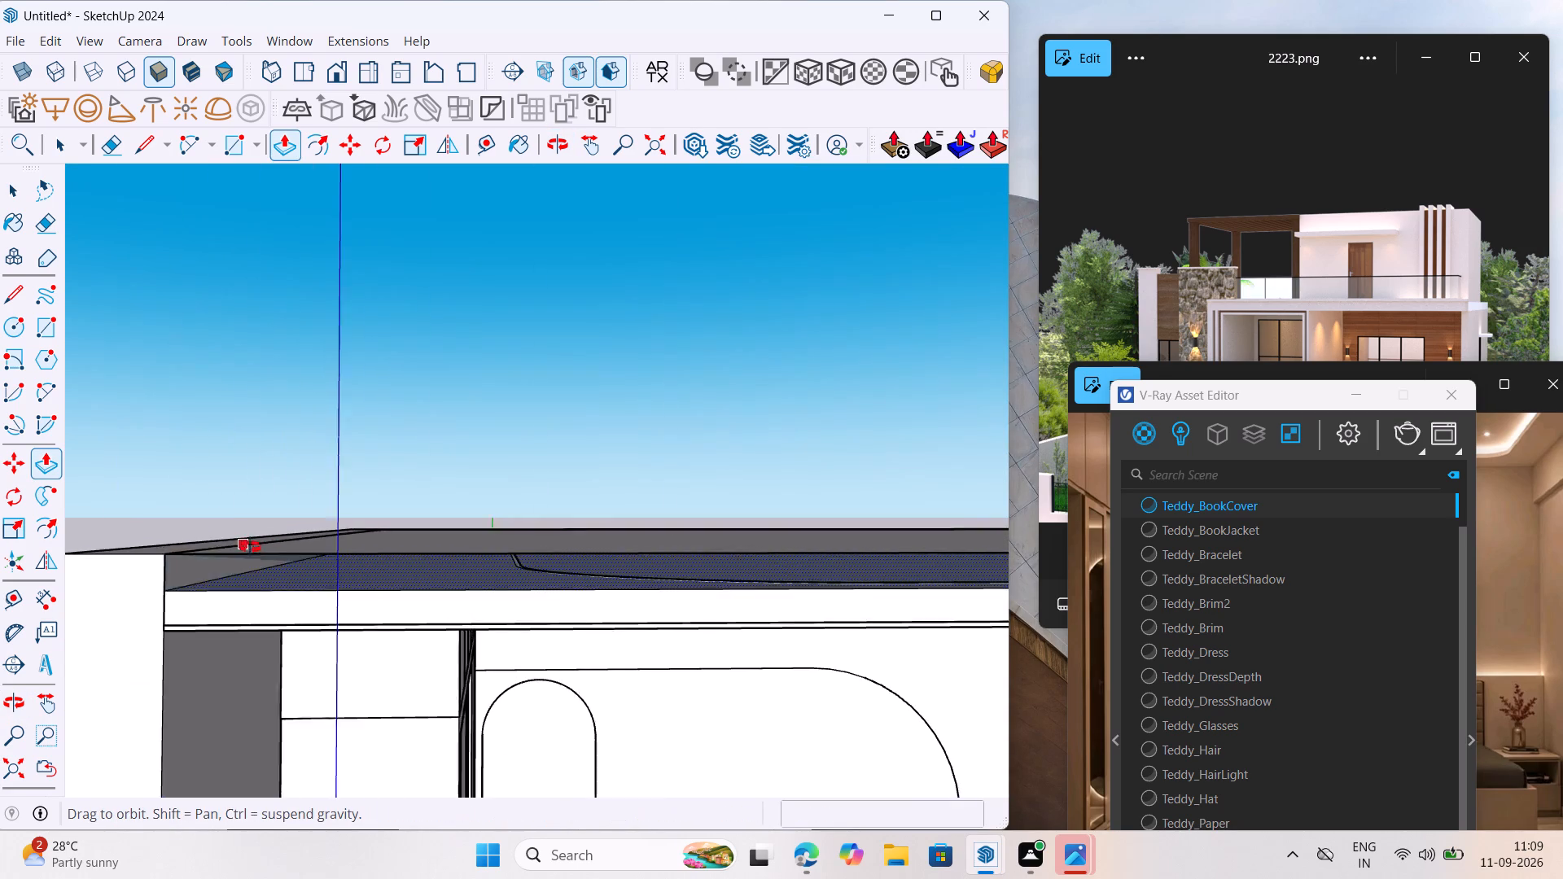
pyautogui.moveTo(250, 547); pyautogui.dragTo(236, 618, button='middle')
pyautogui.press('space')
pyautogui.click(195, 618)
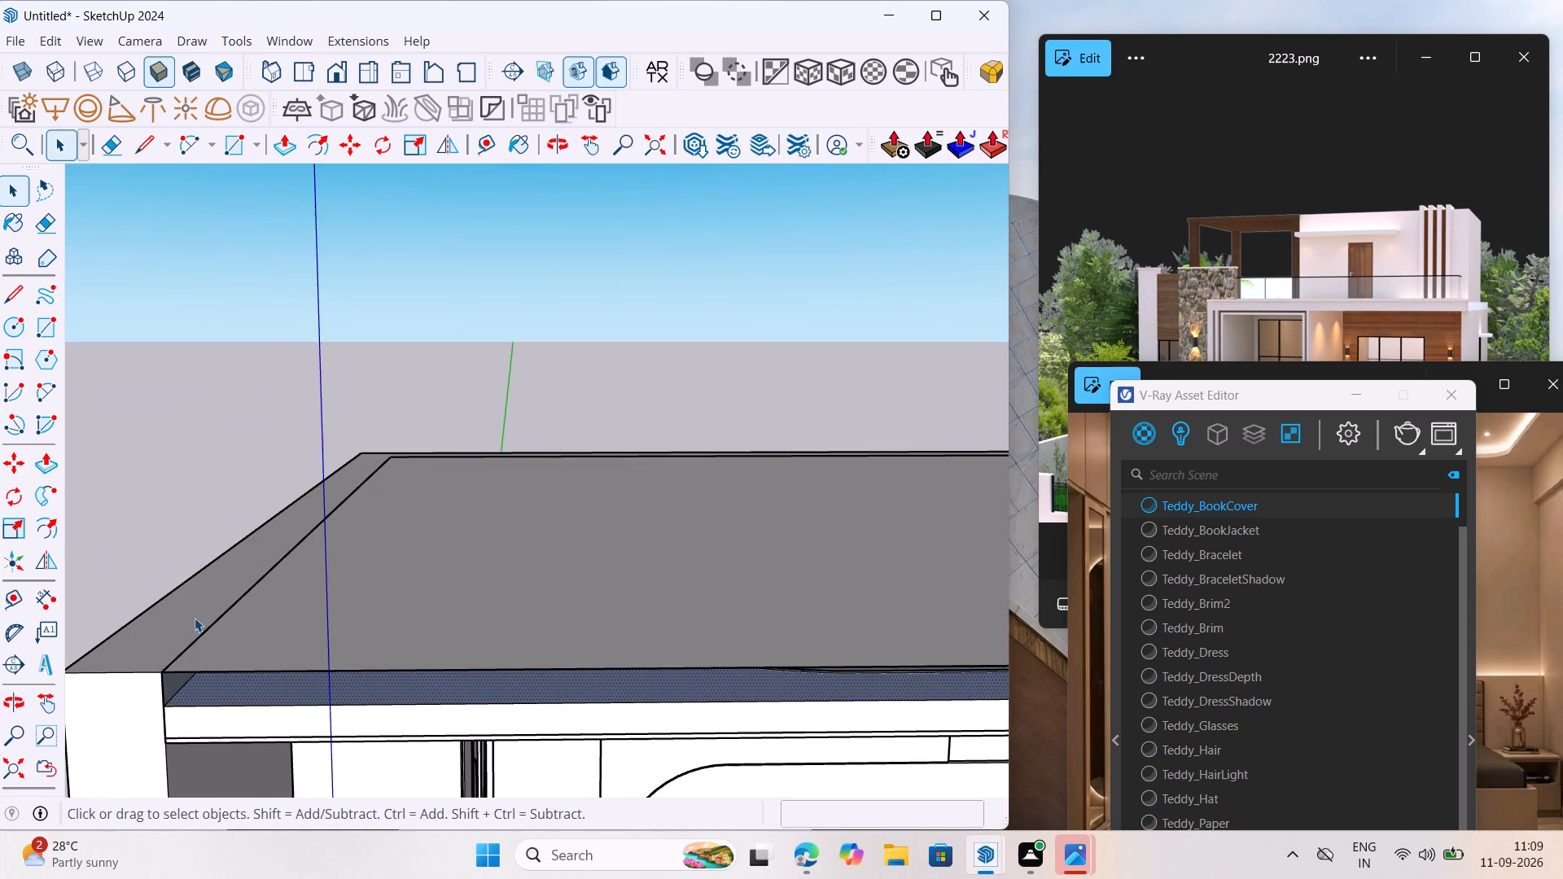
# Group the flat ceiling face above the false ceiling together with its bounding edges.
pyautogui.tripleClick(243, 597)
pyautogui.click(203, 596)
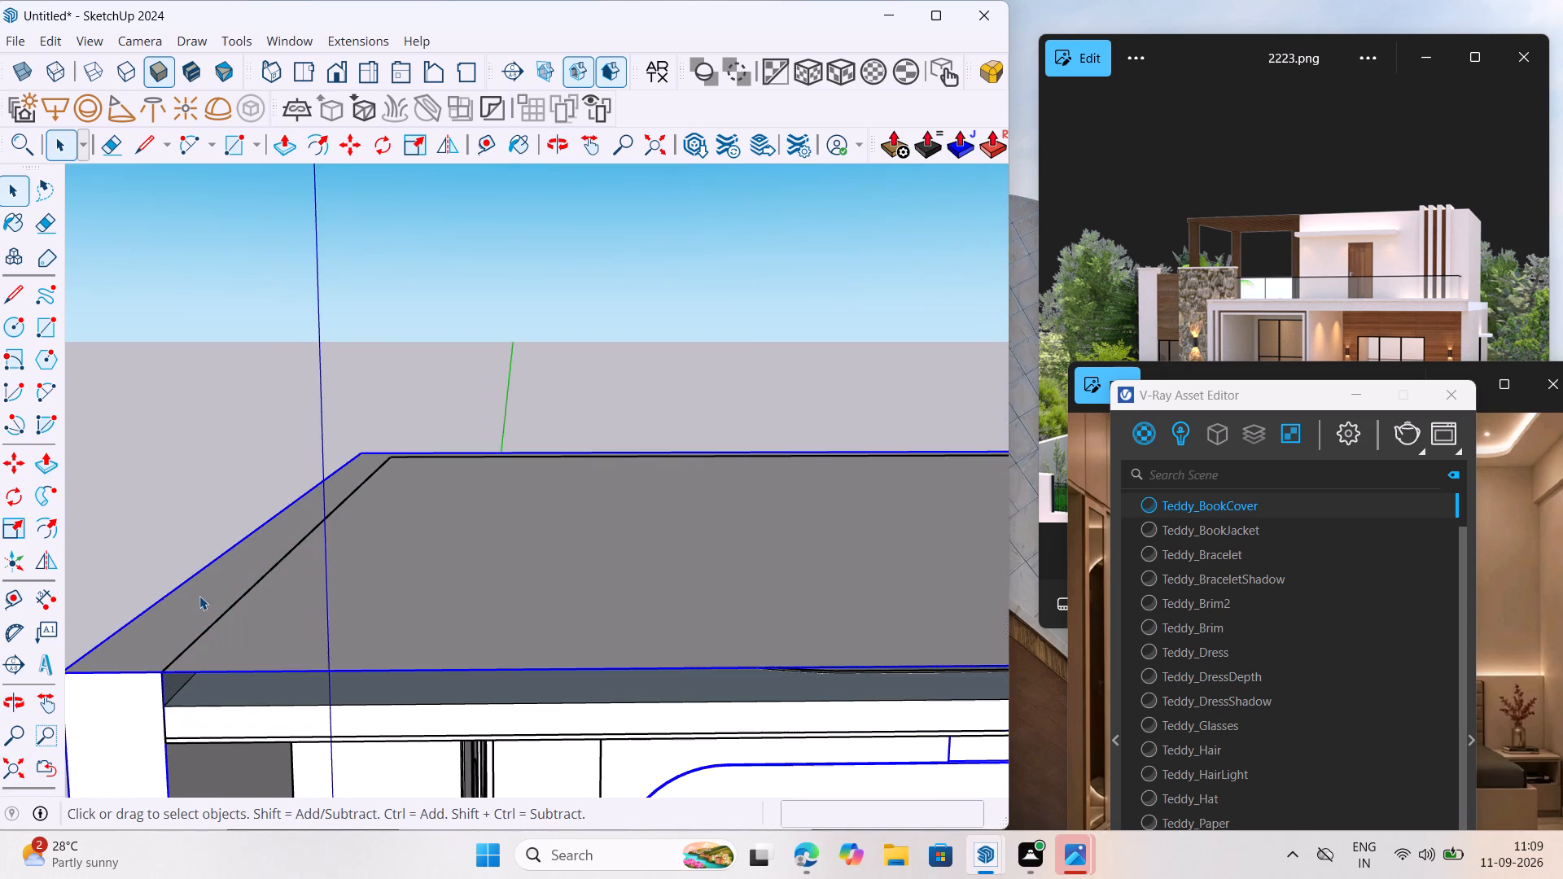
pyautogui.click(284, 623)
pyautogui.doubleClick(295, 605)
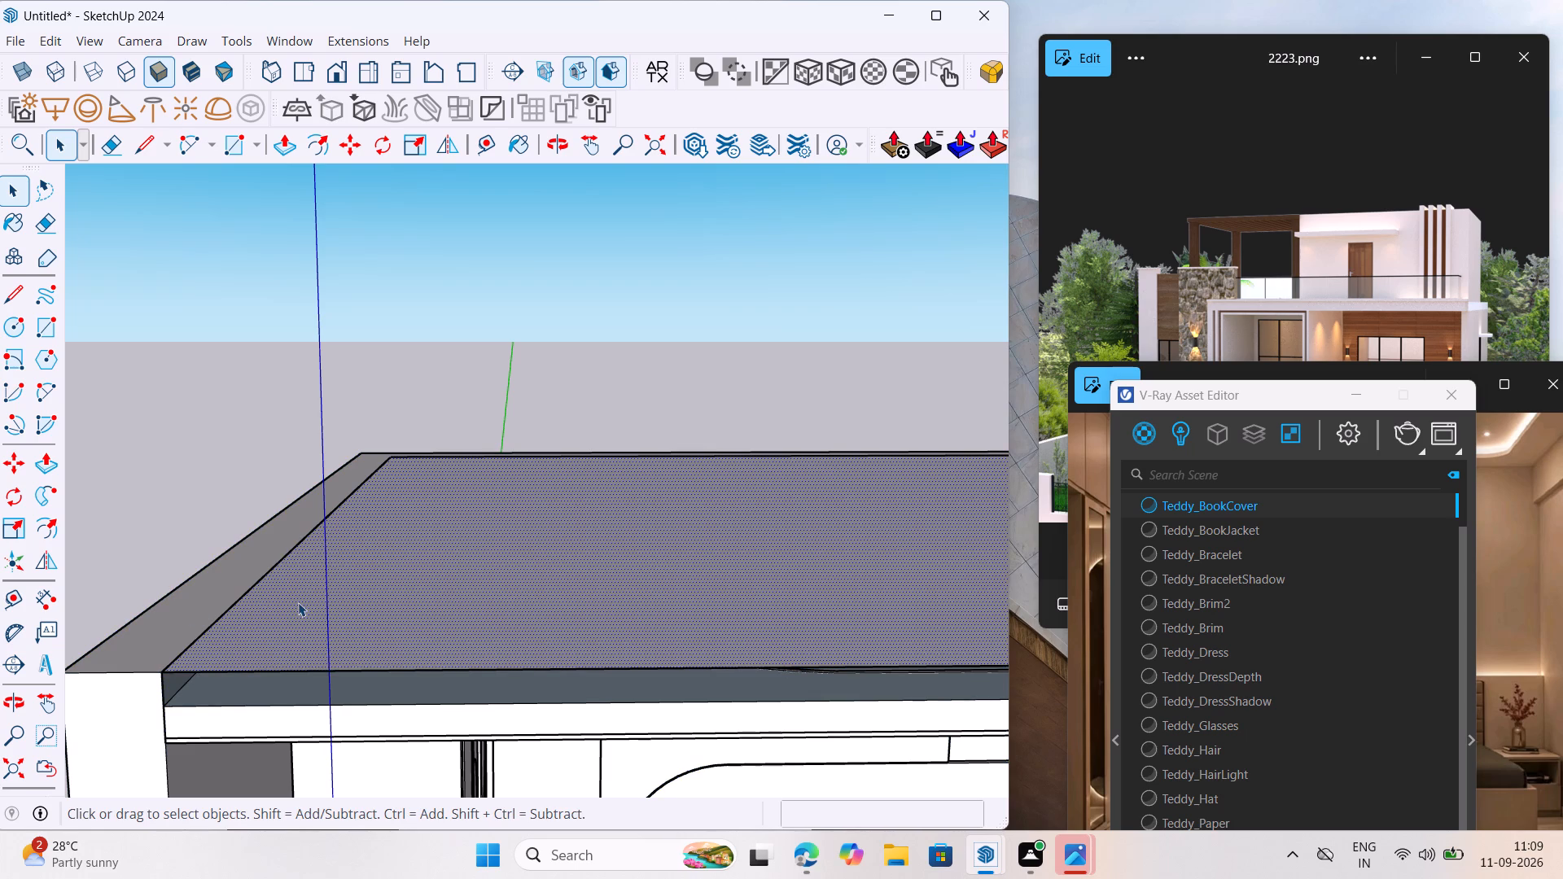
pyautogui.click(368, 565)
pyautogui.doubleClick(373, 564)
pyautogui.moveTo(415, 547); pyautogui.dragTo(425, 544)
pyautogui.click(436, 548)
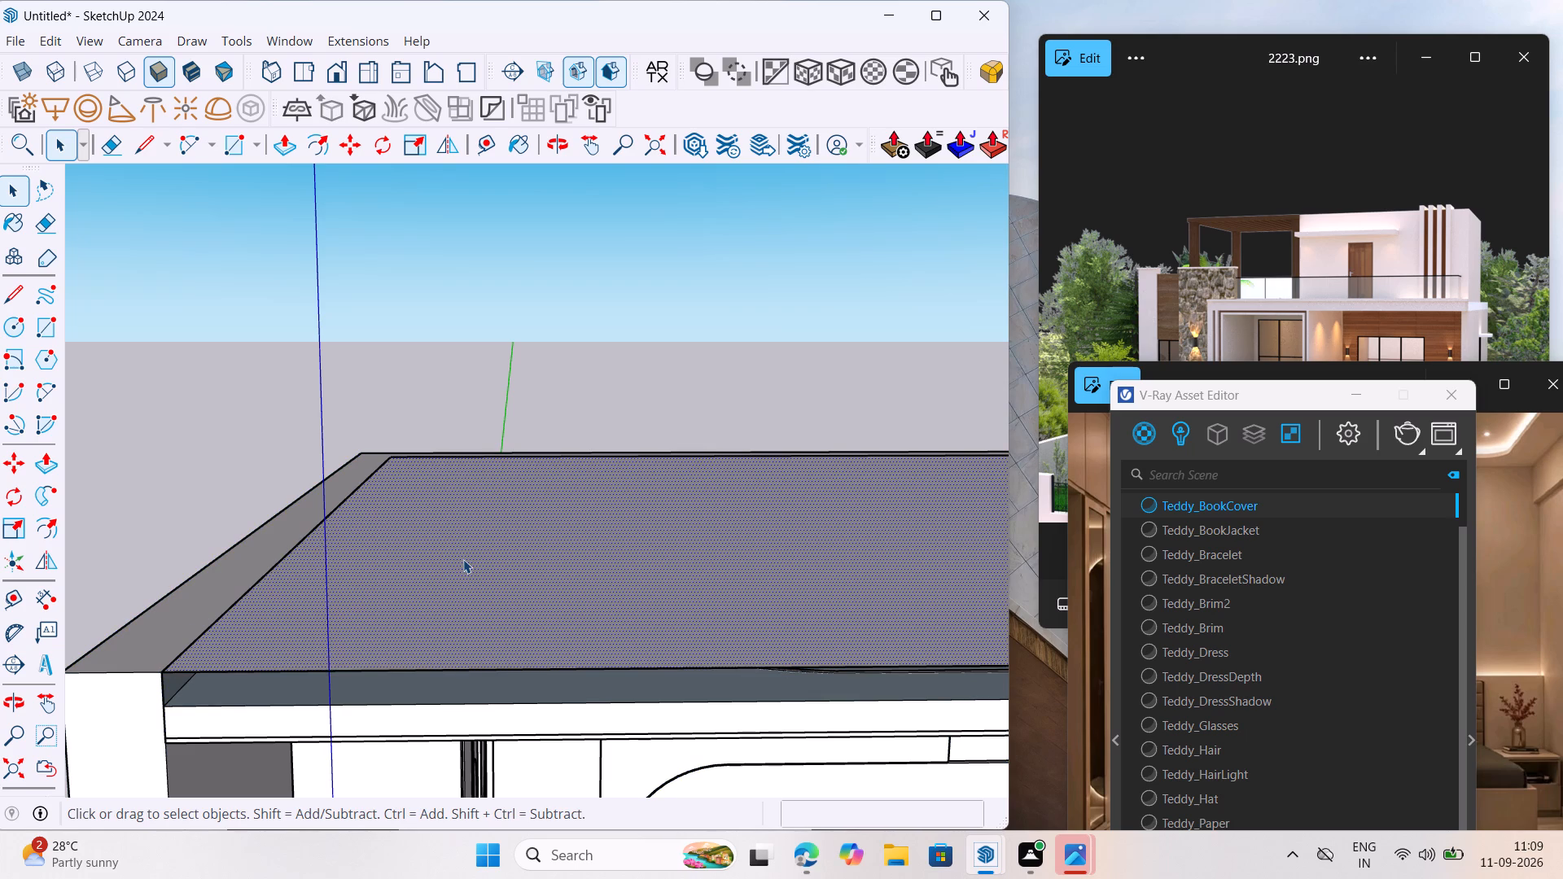
pyautogui.doubleClick(463, 559)
pyautogui.rightClick(466, 558)
pyautogui.click(580, 195)
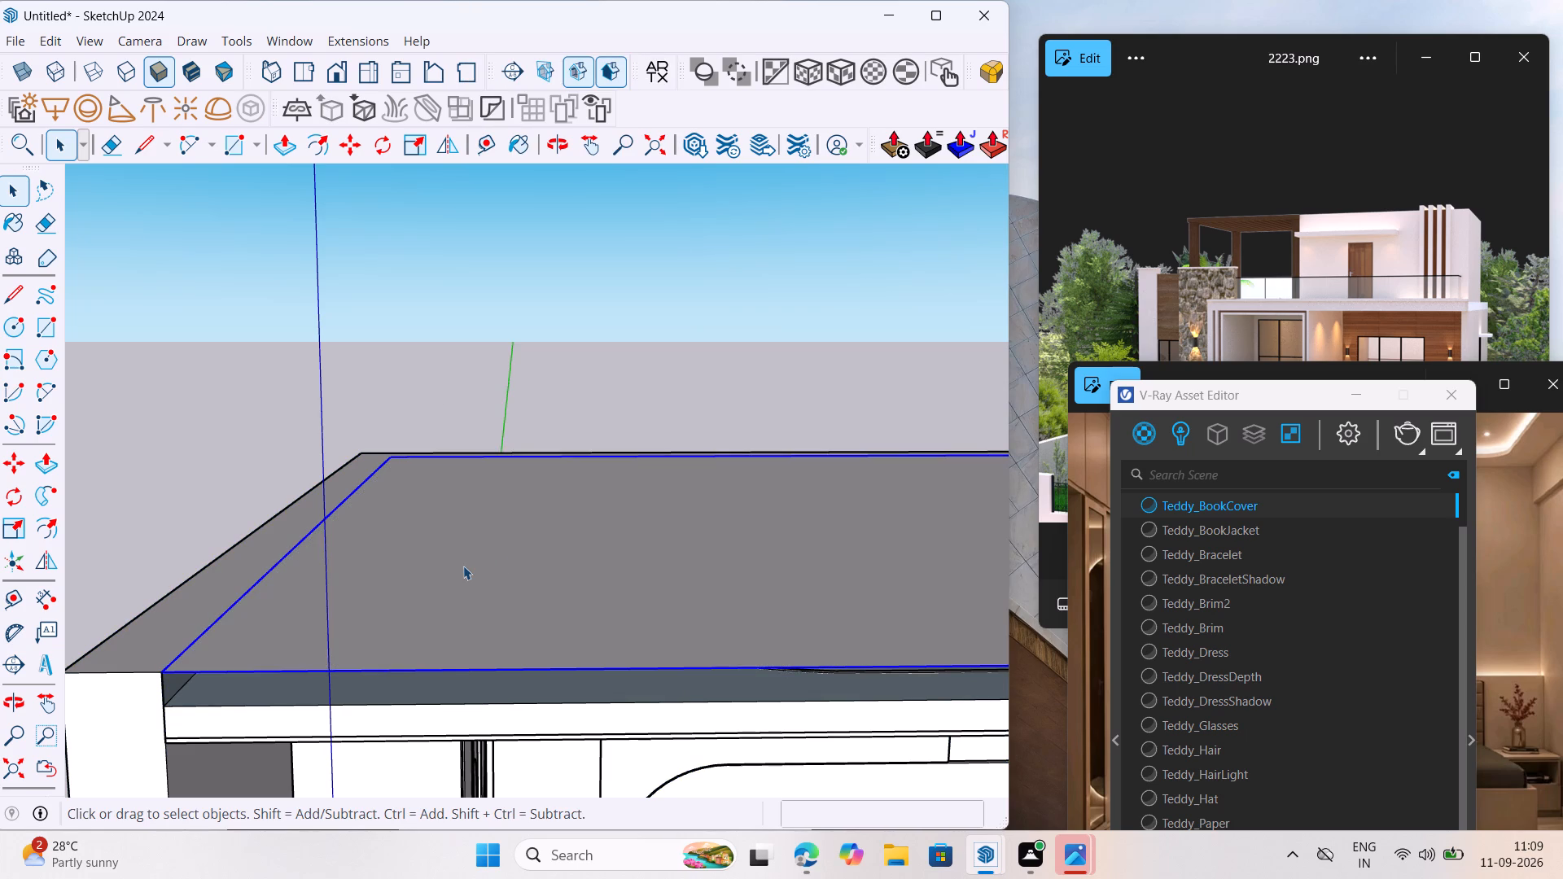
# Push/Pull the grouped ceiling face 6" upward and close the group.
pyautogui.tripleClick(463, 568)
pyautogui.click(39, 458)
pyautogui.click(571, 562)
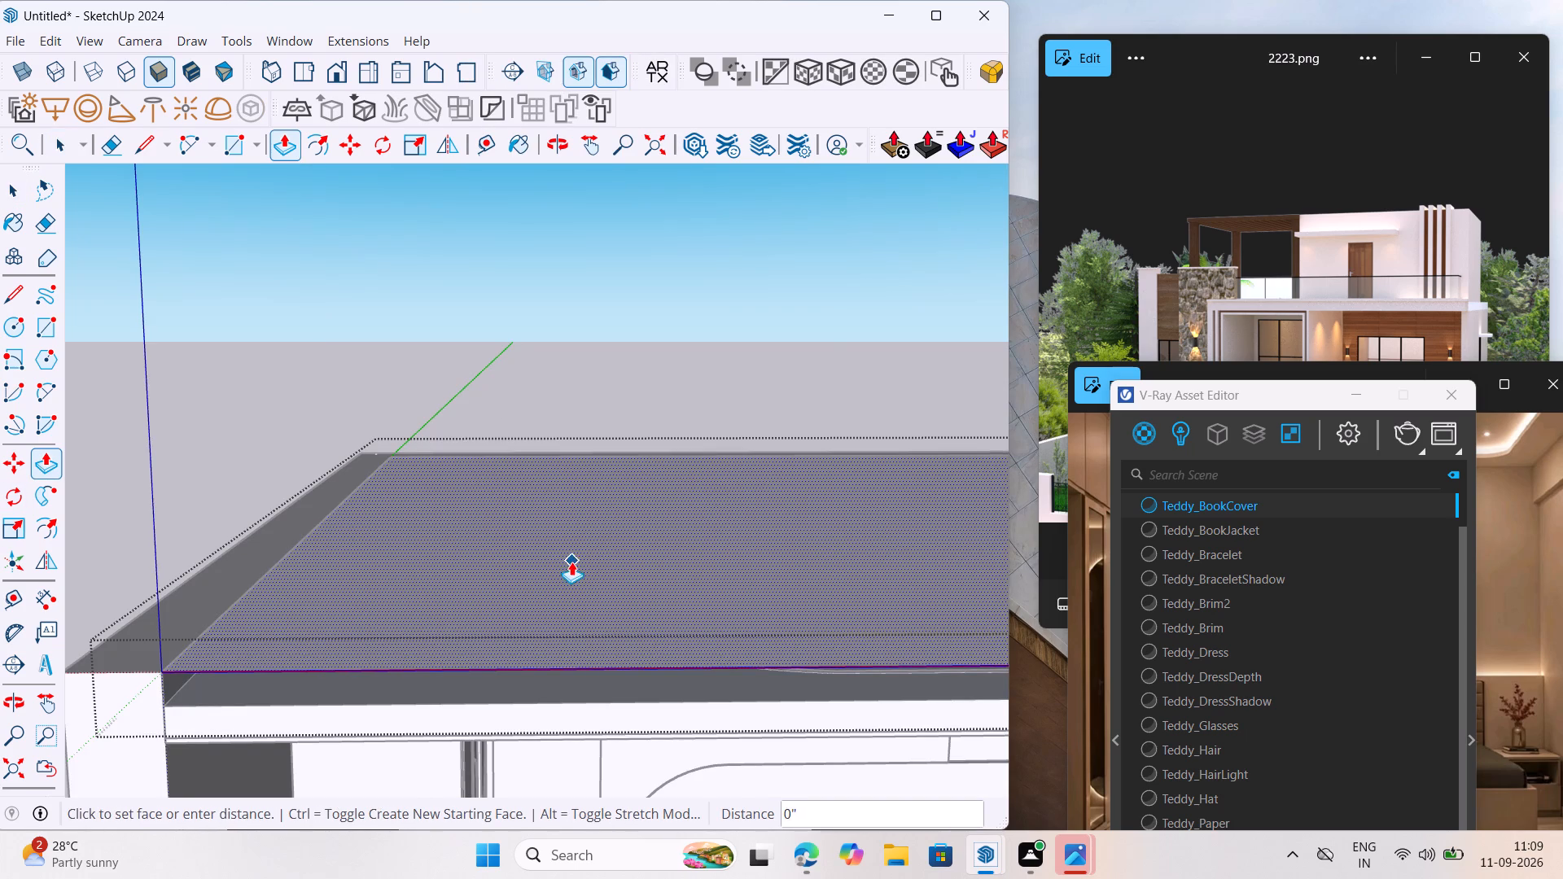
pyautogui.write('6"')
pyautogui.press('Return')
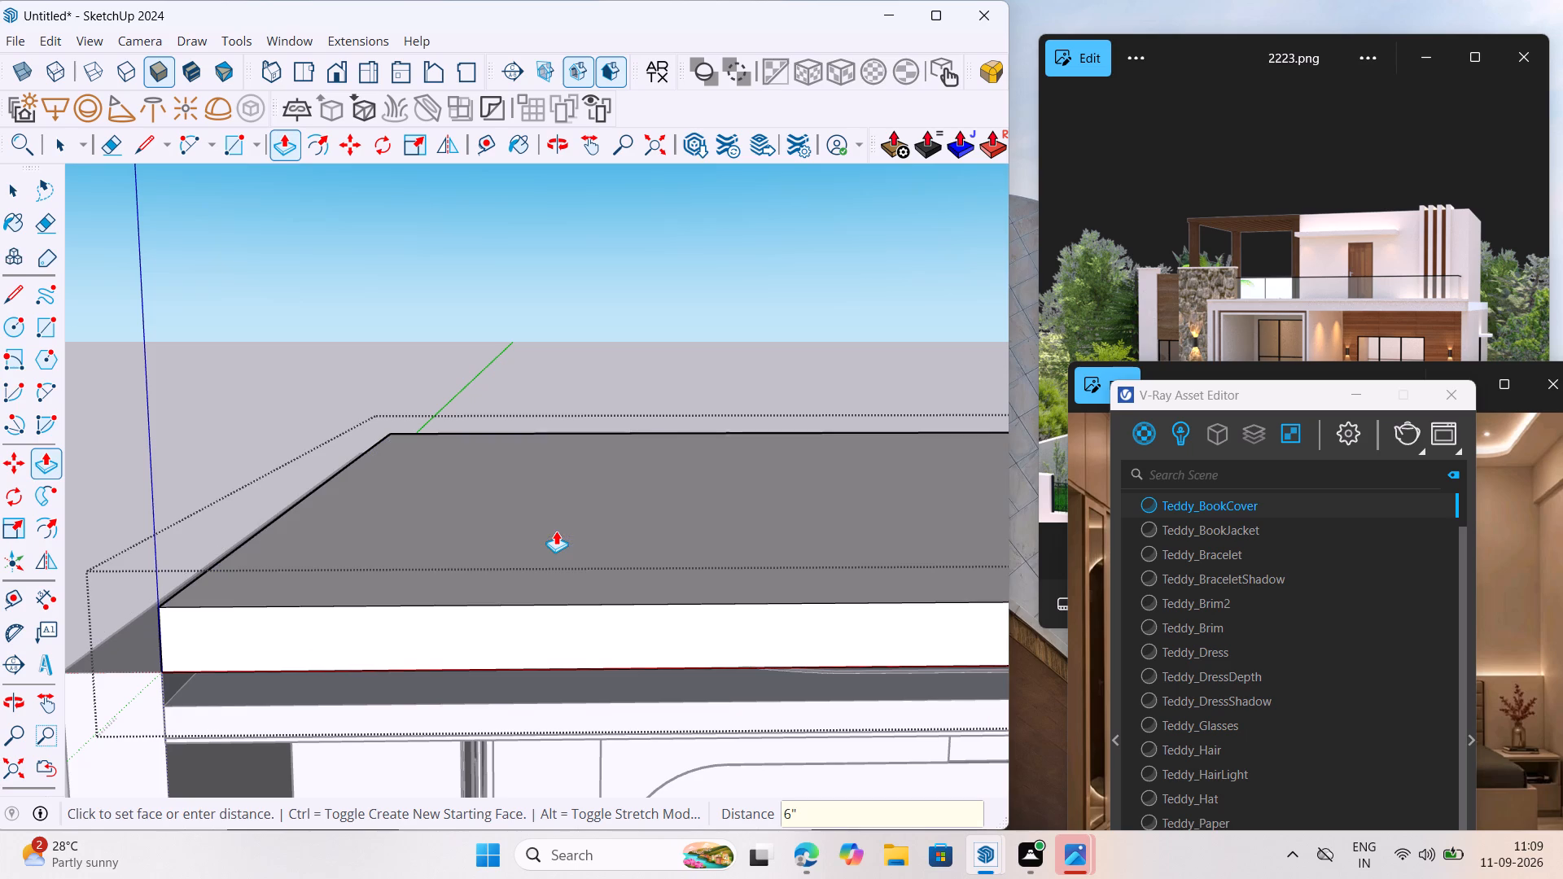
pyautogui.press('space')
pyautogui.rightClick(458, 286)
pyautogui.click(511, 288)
# Examine the thickened ceiling slab's front edge and its junction with the side wall from the front and below.
pyautogui.scroll(-1, 532, 419)
pyautogui.scroll(-5, 383, 379)
pyautogui.moveTo(402, 497); pyautogui.dragTo(333, 424, button='middle')
pyautogui.scroll(-4, 243, 378)
pyautogui.moveTo(302, 470); pyautogui.dragTo(304, 433, button='middle')
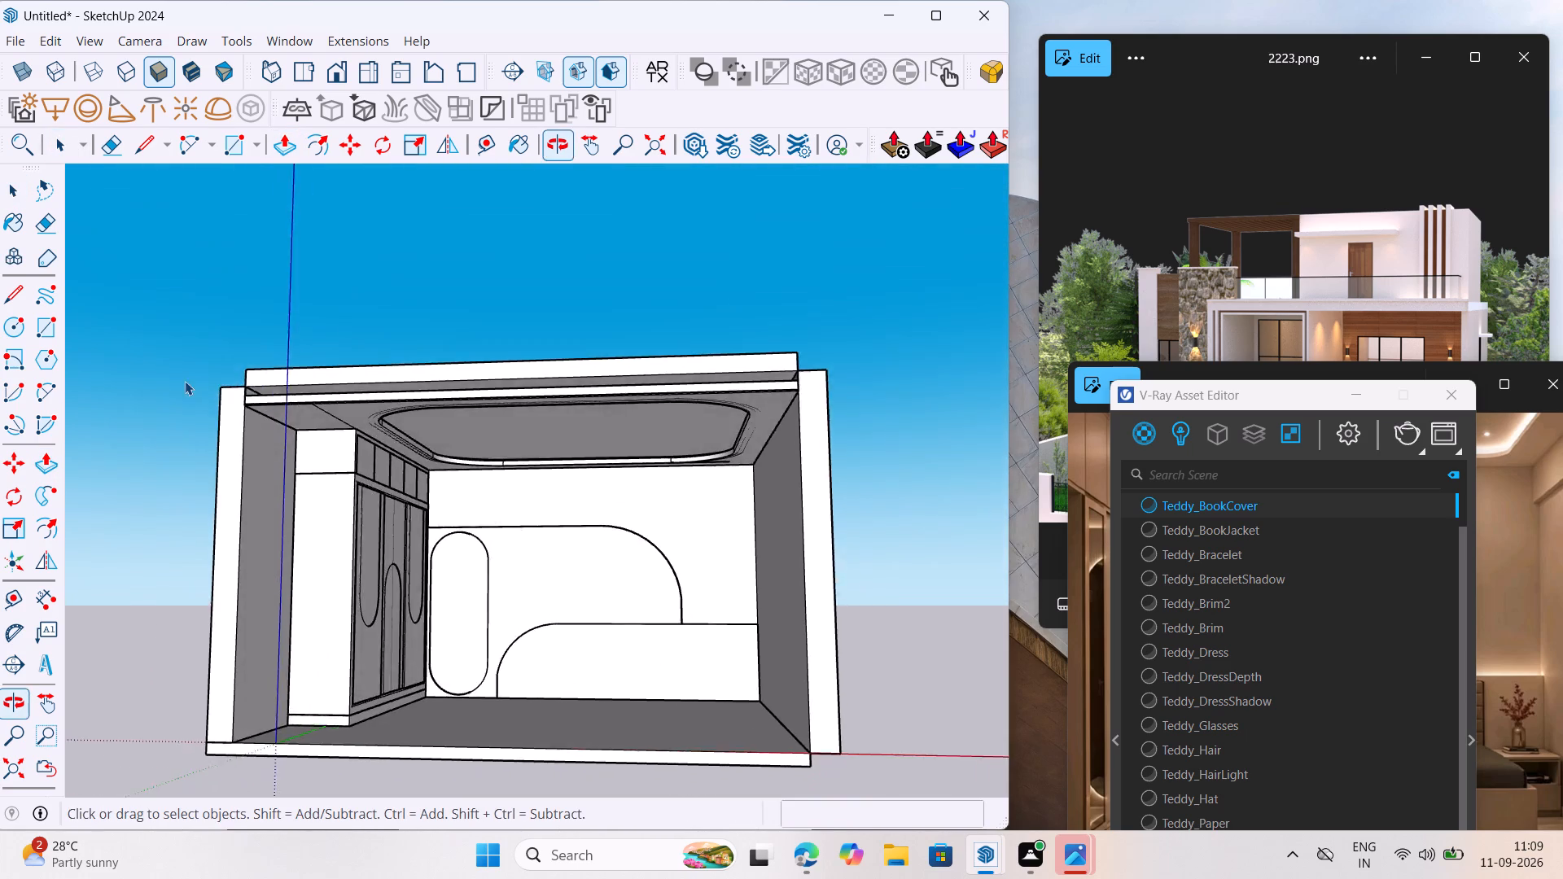
pyautogui.scroll(18, 185, 379)
pyautogui.moveTo(366, 454); pyautogui.dragTo(183, 552, button='middle')
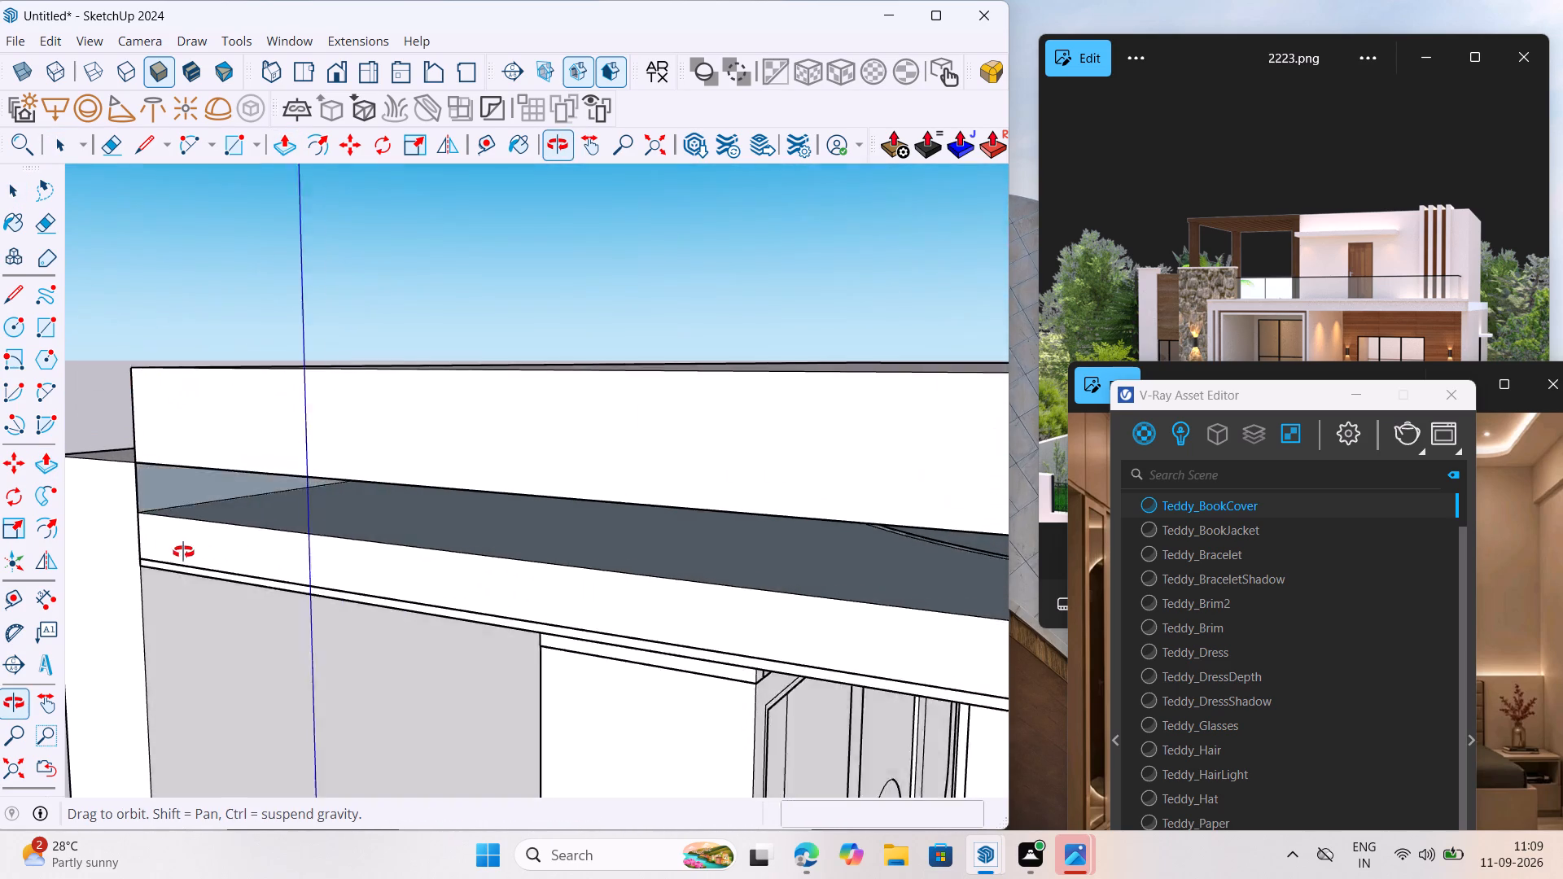
pyautogui.moveTo(183, 552); pyautogui.dragTo(170, 405, button='middle')
pyautogui.scroll(-12, 220, 456)
pyautogui.moveTo(269, 540); pyautogui.dragTo(313, 579, button='middle')
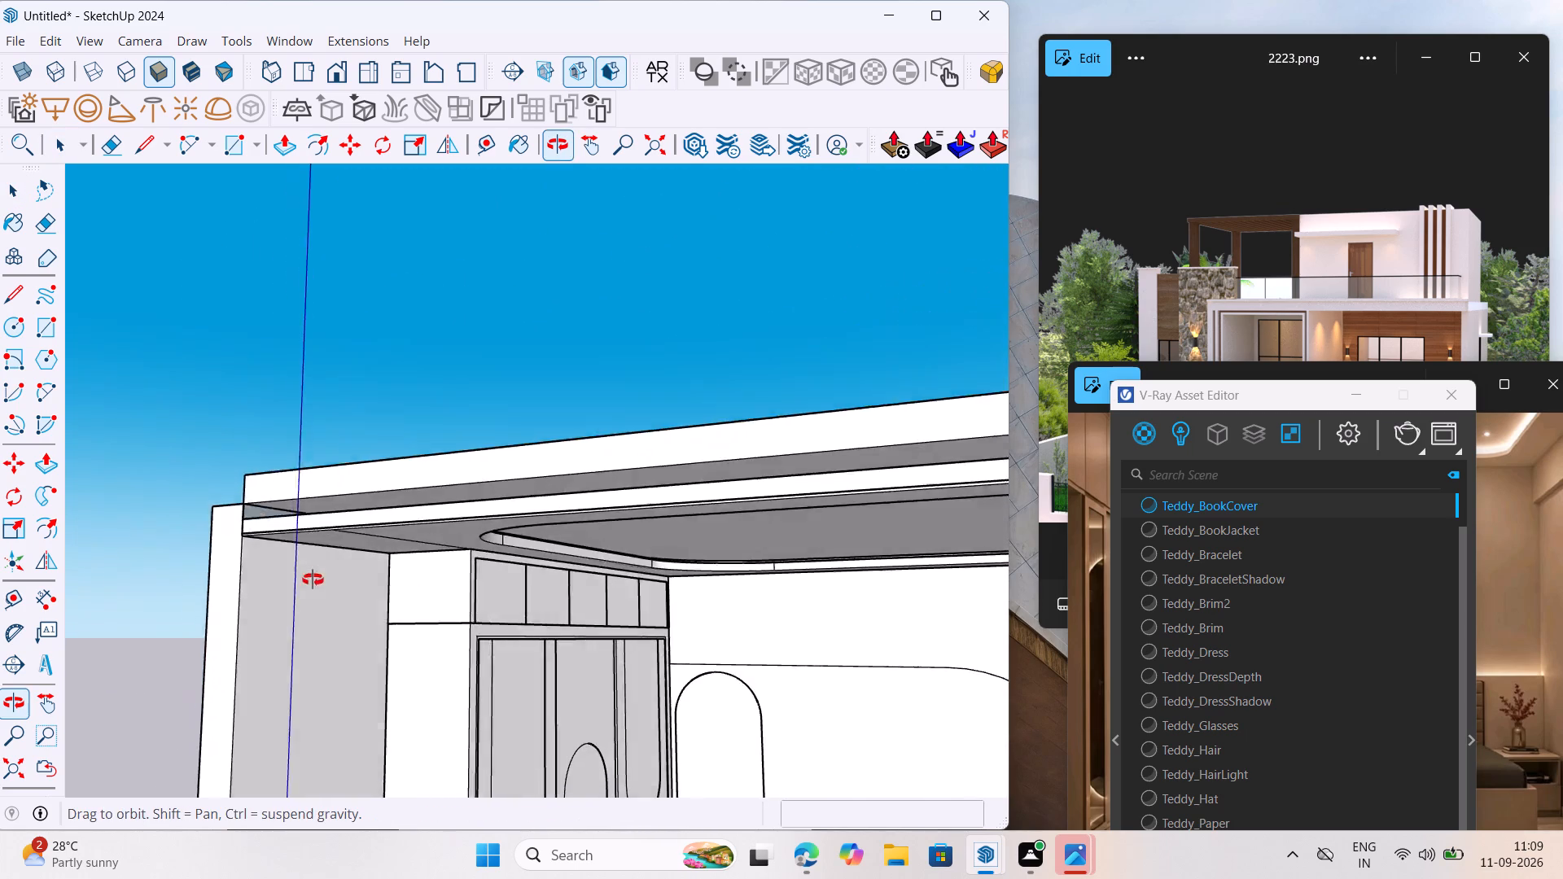
pyautogui.moveTo(313, 579); pyautogui.dragTo(408, 565, button='middle')
pyautogui.scroll(7, 310, 469)
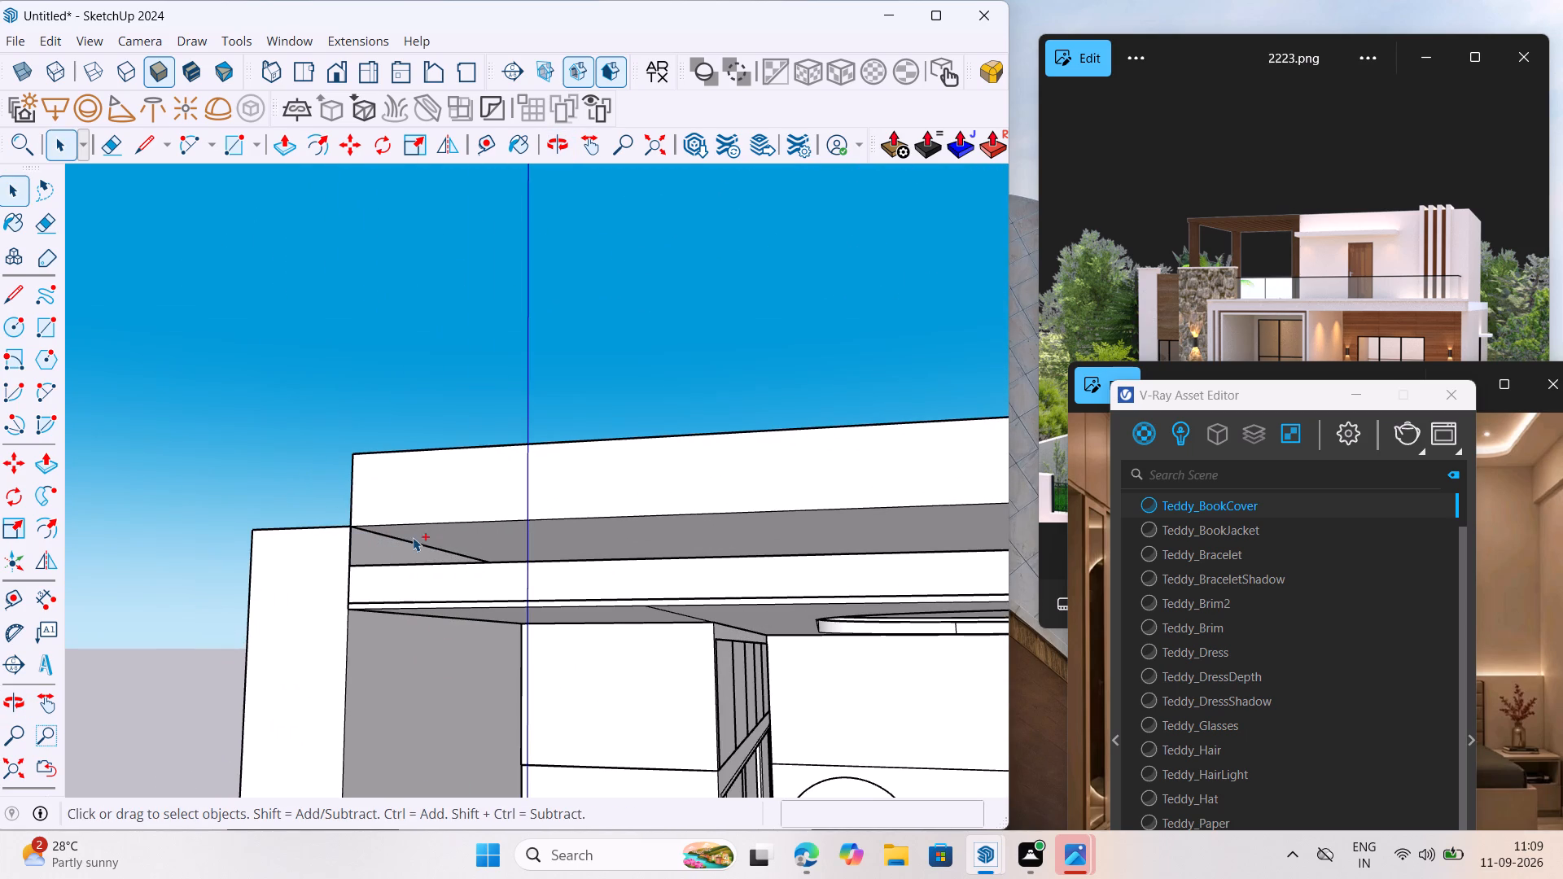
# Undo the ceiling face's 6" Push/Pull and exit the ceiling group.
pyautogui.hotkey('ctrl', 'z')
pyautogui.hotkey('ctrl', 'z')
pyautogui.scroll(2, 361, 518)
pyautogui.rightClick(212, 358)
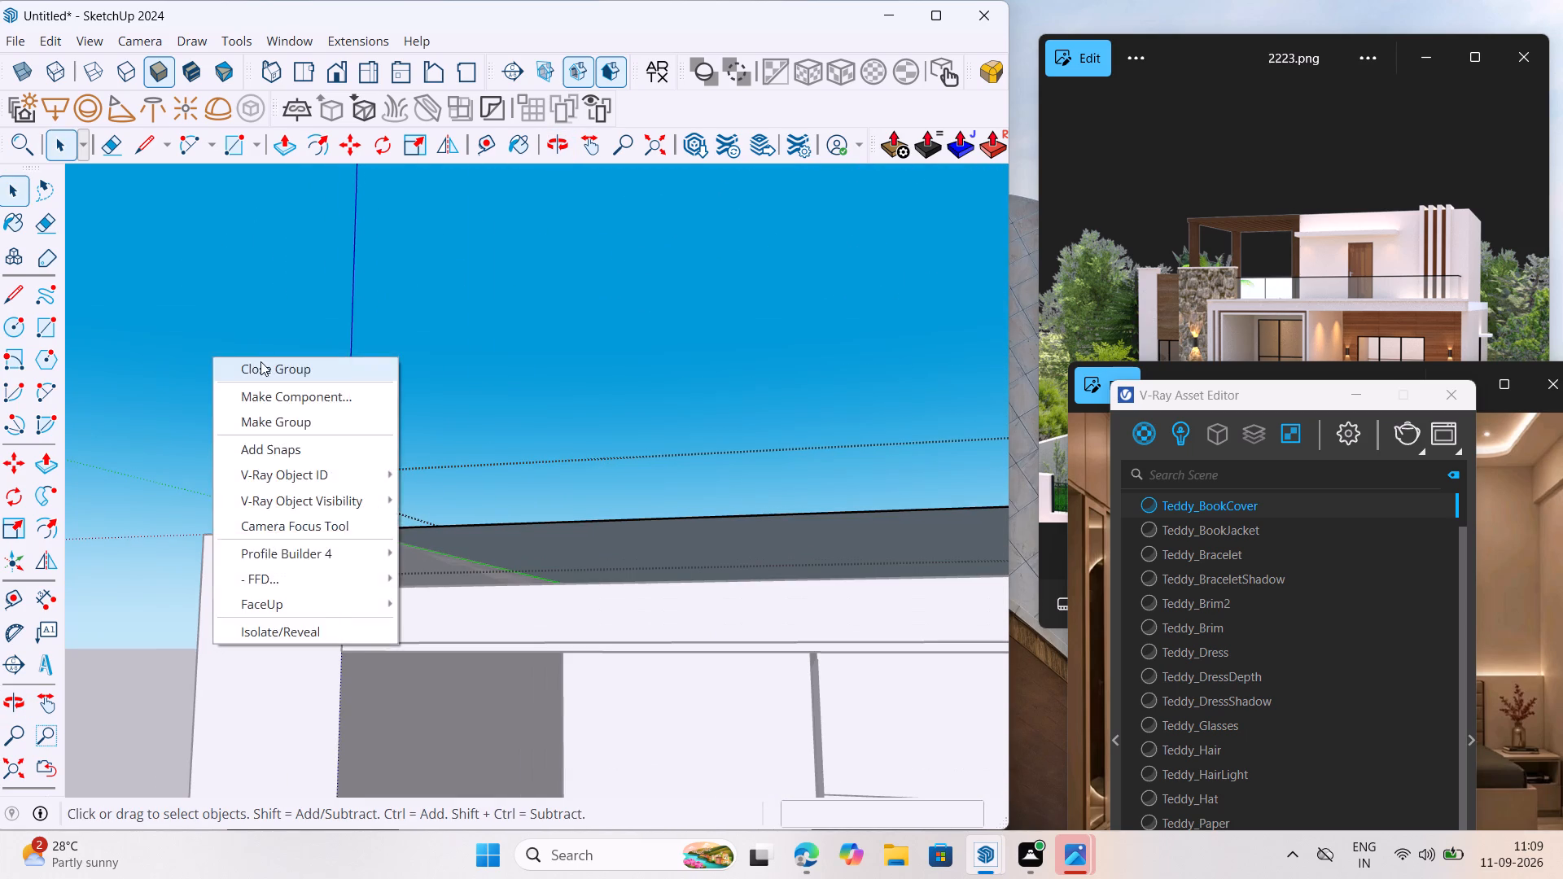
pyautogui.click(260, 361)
# Draw a rectangle across the room's open front, filling the gap between the ceiling and the false ceiling from wall to wall.
pyautogui.click(45, 326)
pyautogui.scroll(1, 458, 553)
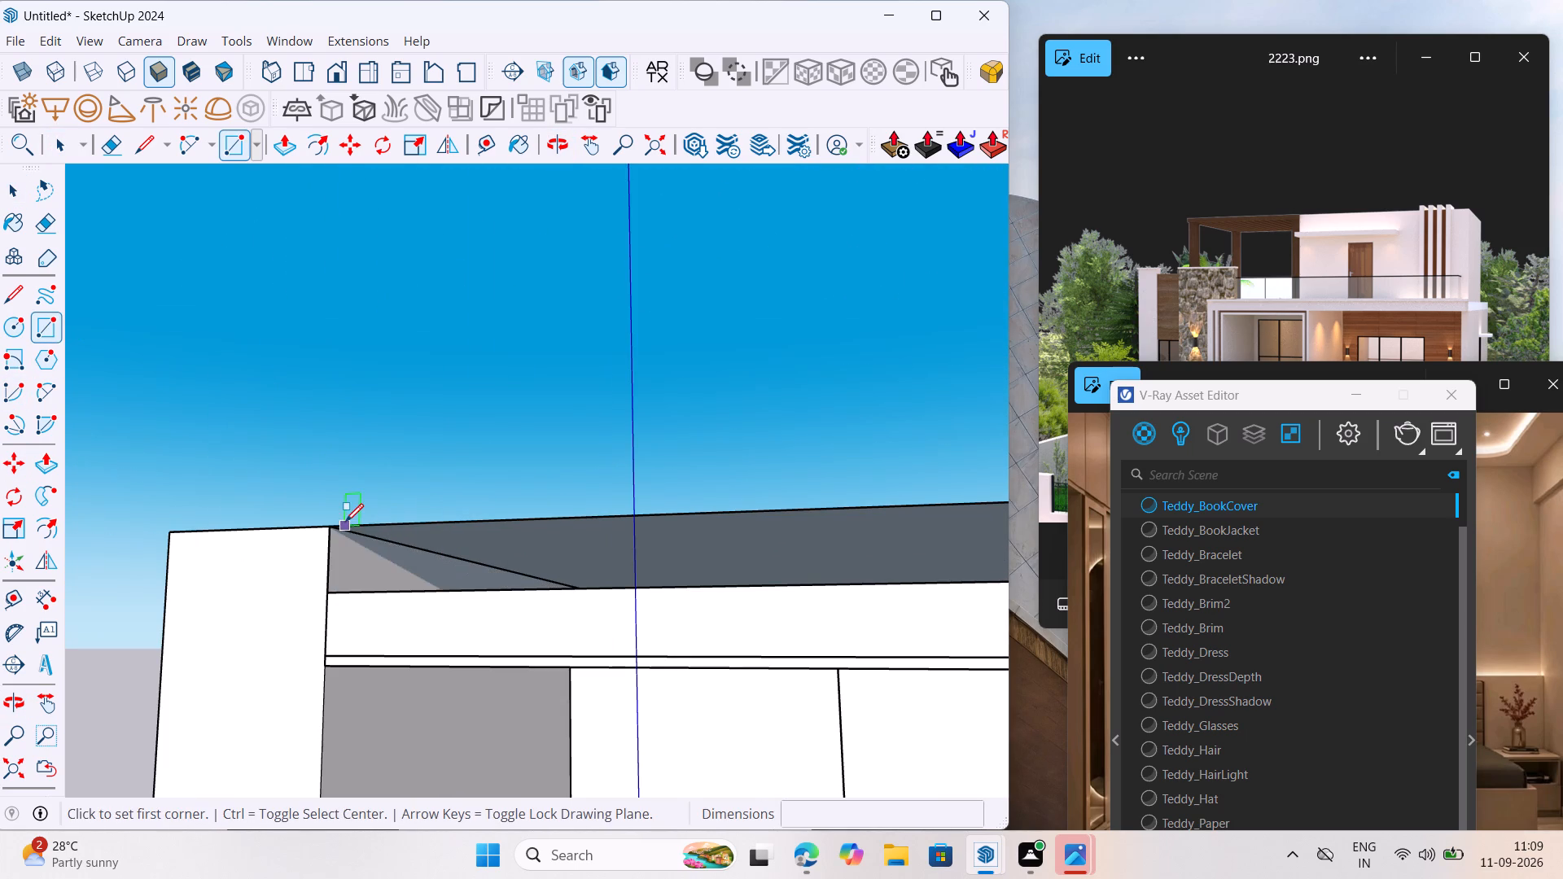
pyautogui.click(328, 523)
pyautogui.scroll(-16, 118, 590)
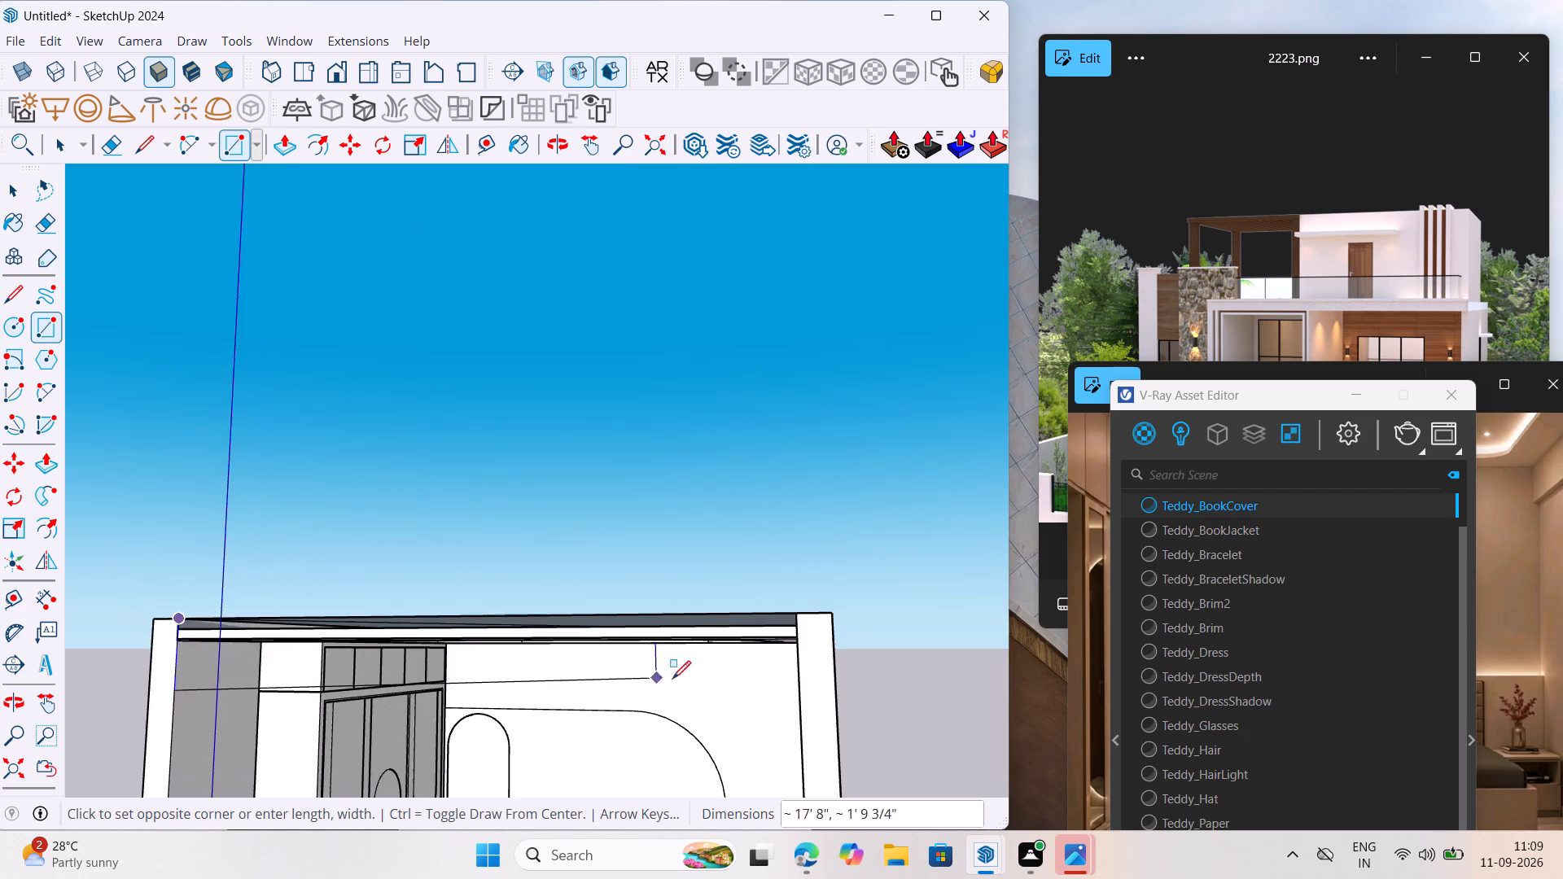
pyautogui.scroll(7, 704, 666)
pyautogui.scroll(-5, 623, 620)
pyautogui.scroll(12, 810, 581)
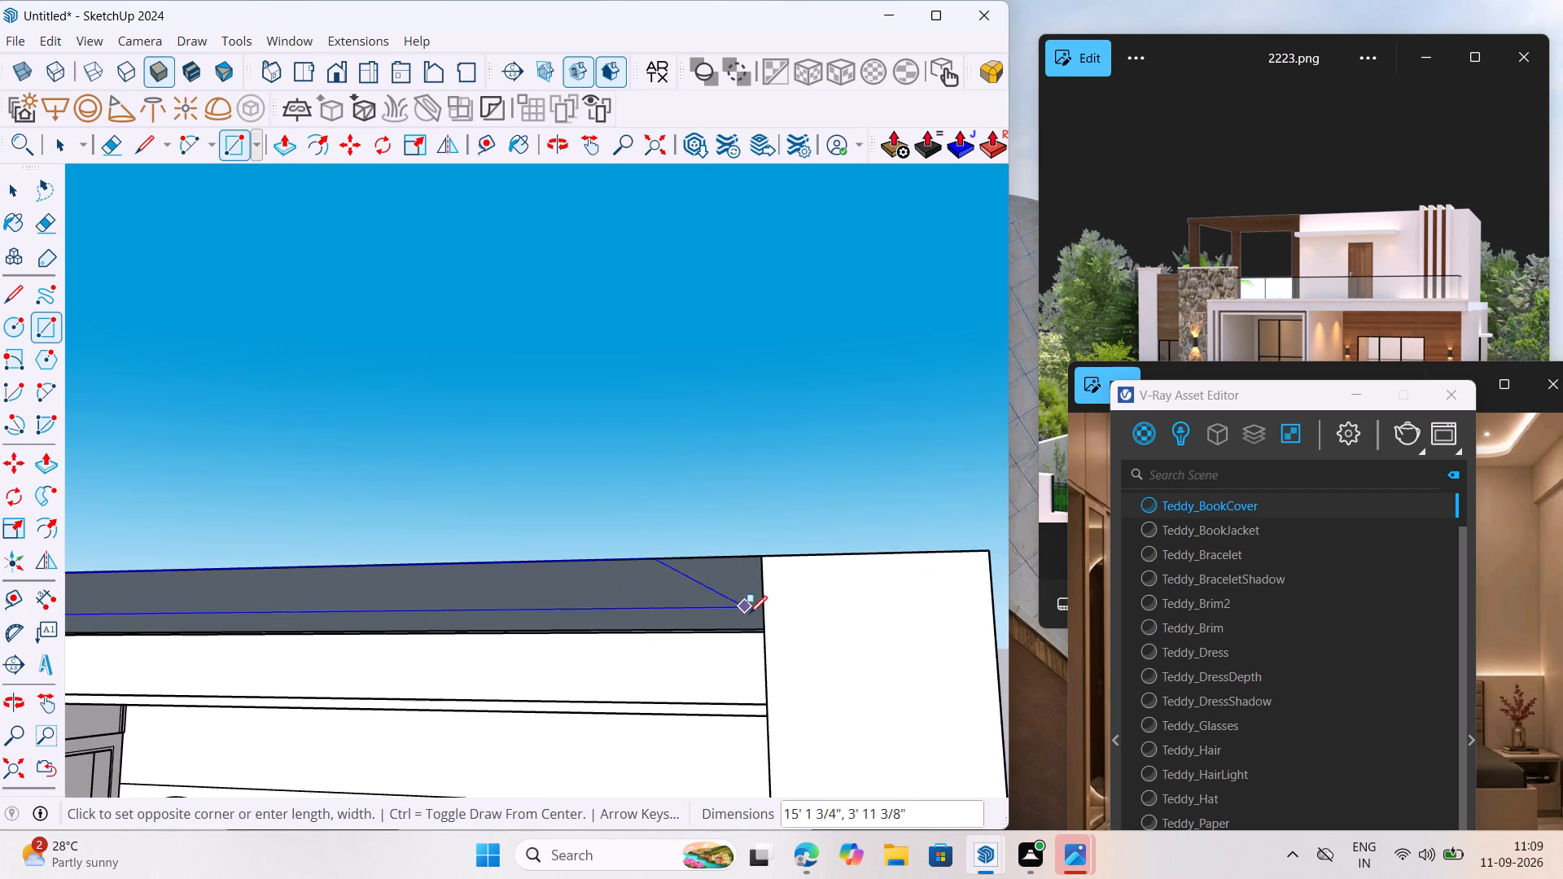
pyautogui.click(767, 642)
pyautogui.scroll(-7, 710, 612)
pyautogui.press('space')
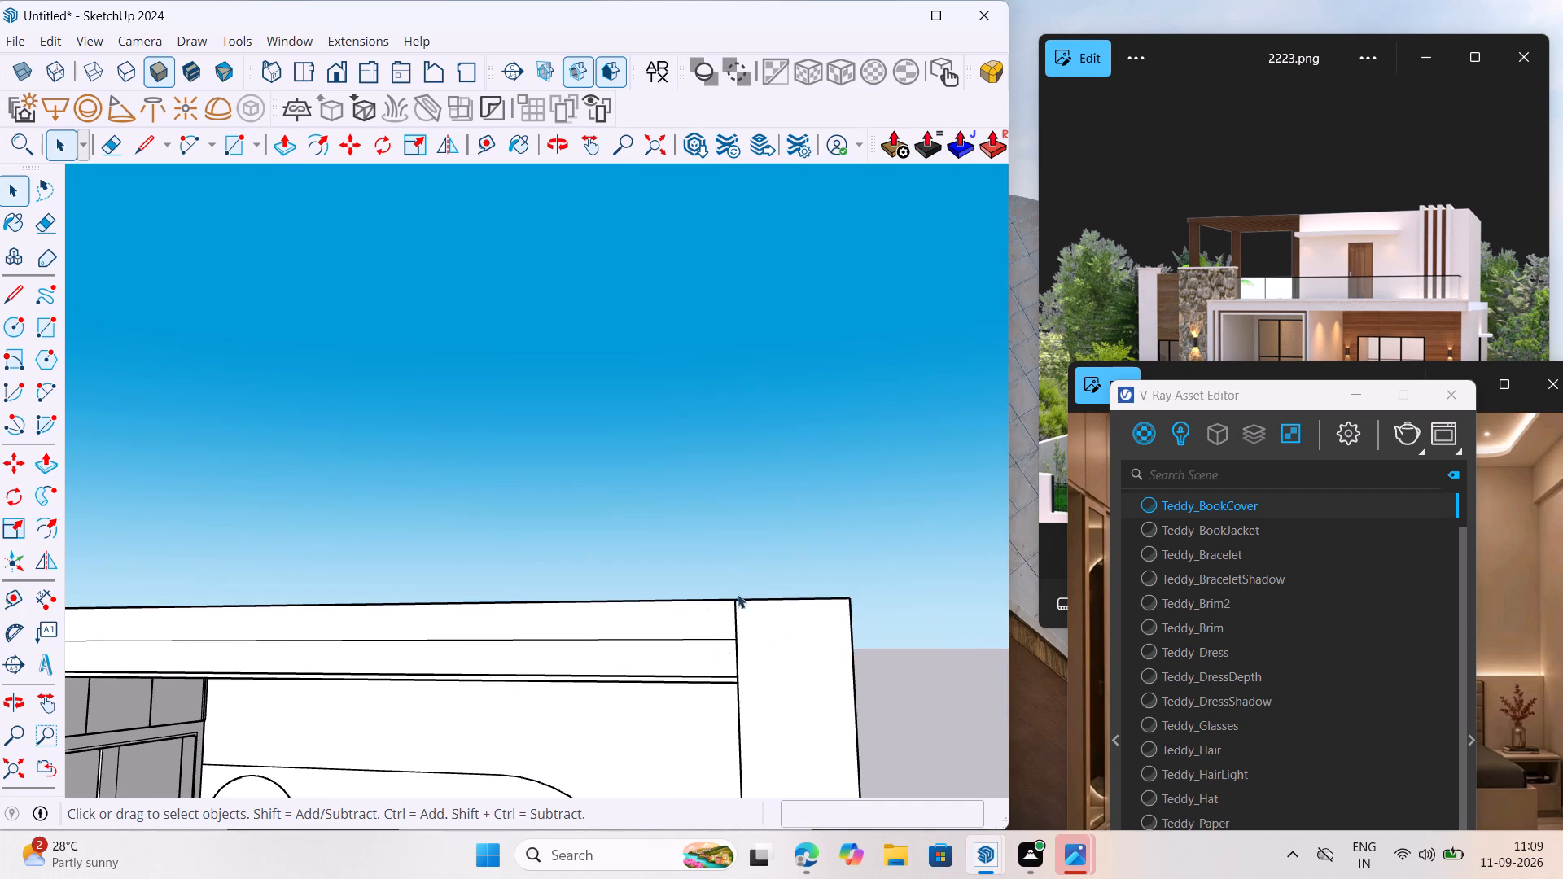
# Examine the rounded false-ceiling recess and the gap around its edge from below and inside.
pyautogui.scroll(-7, 758, 515)
pyautogui.moveTo(577, 637); pyautogui.dragTo(652, 540, button='middle')
pyautogui.scroll(7, 302, 588)
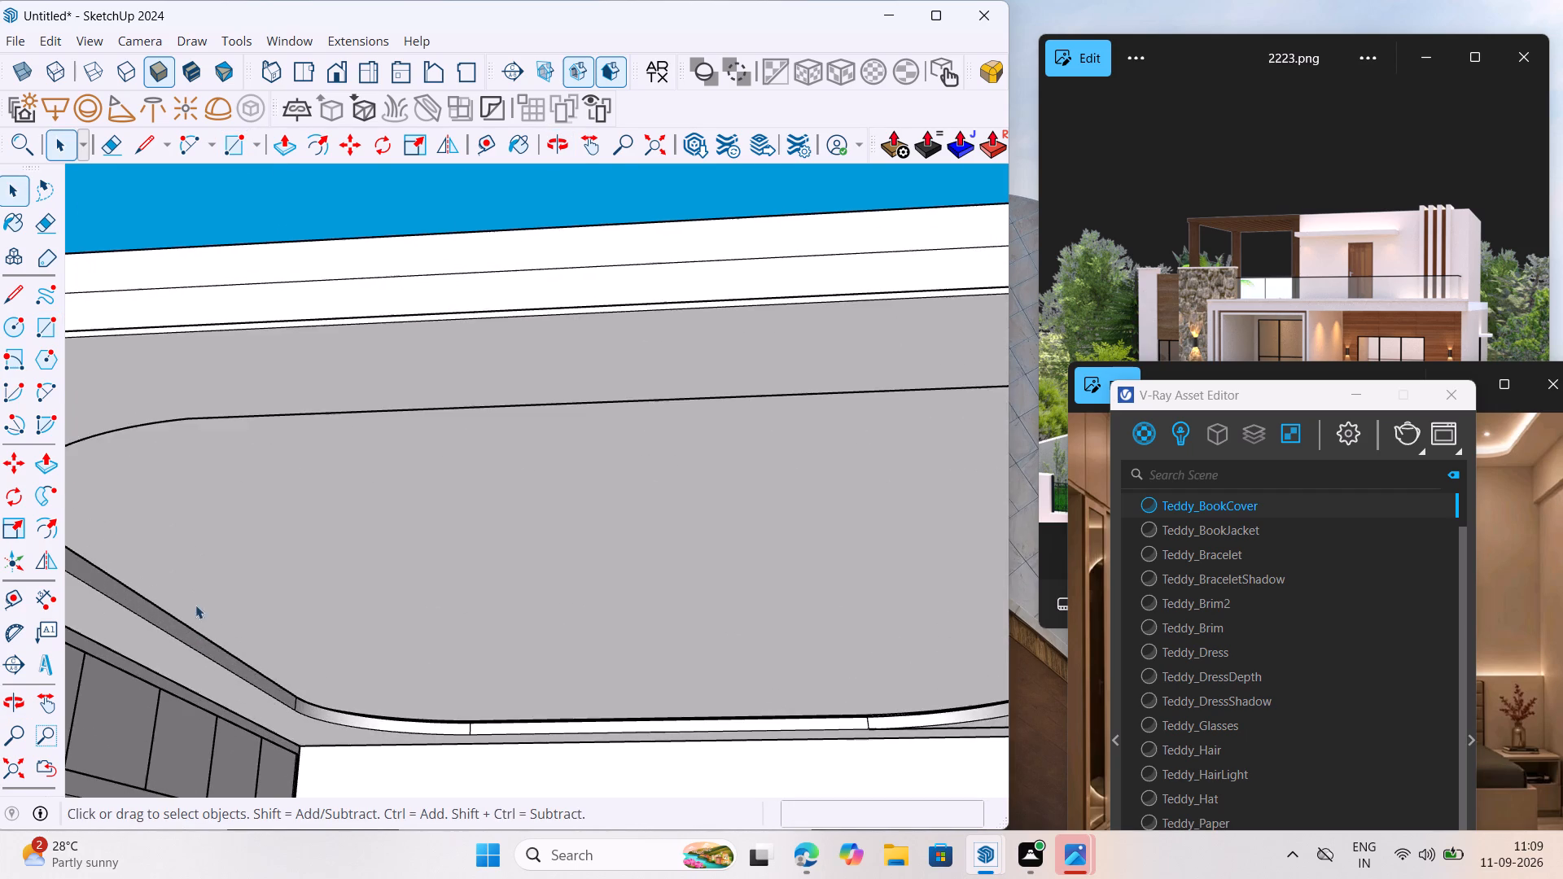
pyautogui.moveTo(398, 610); pyautogui.dragTo(396, 648, button='middle')
pyautogui.scroll(14, 353, 686)
pyautogui.moveTo(360, 711); pyautogui.dragTo(383, 740, button='middle')
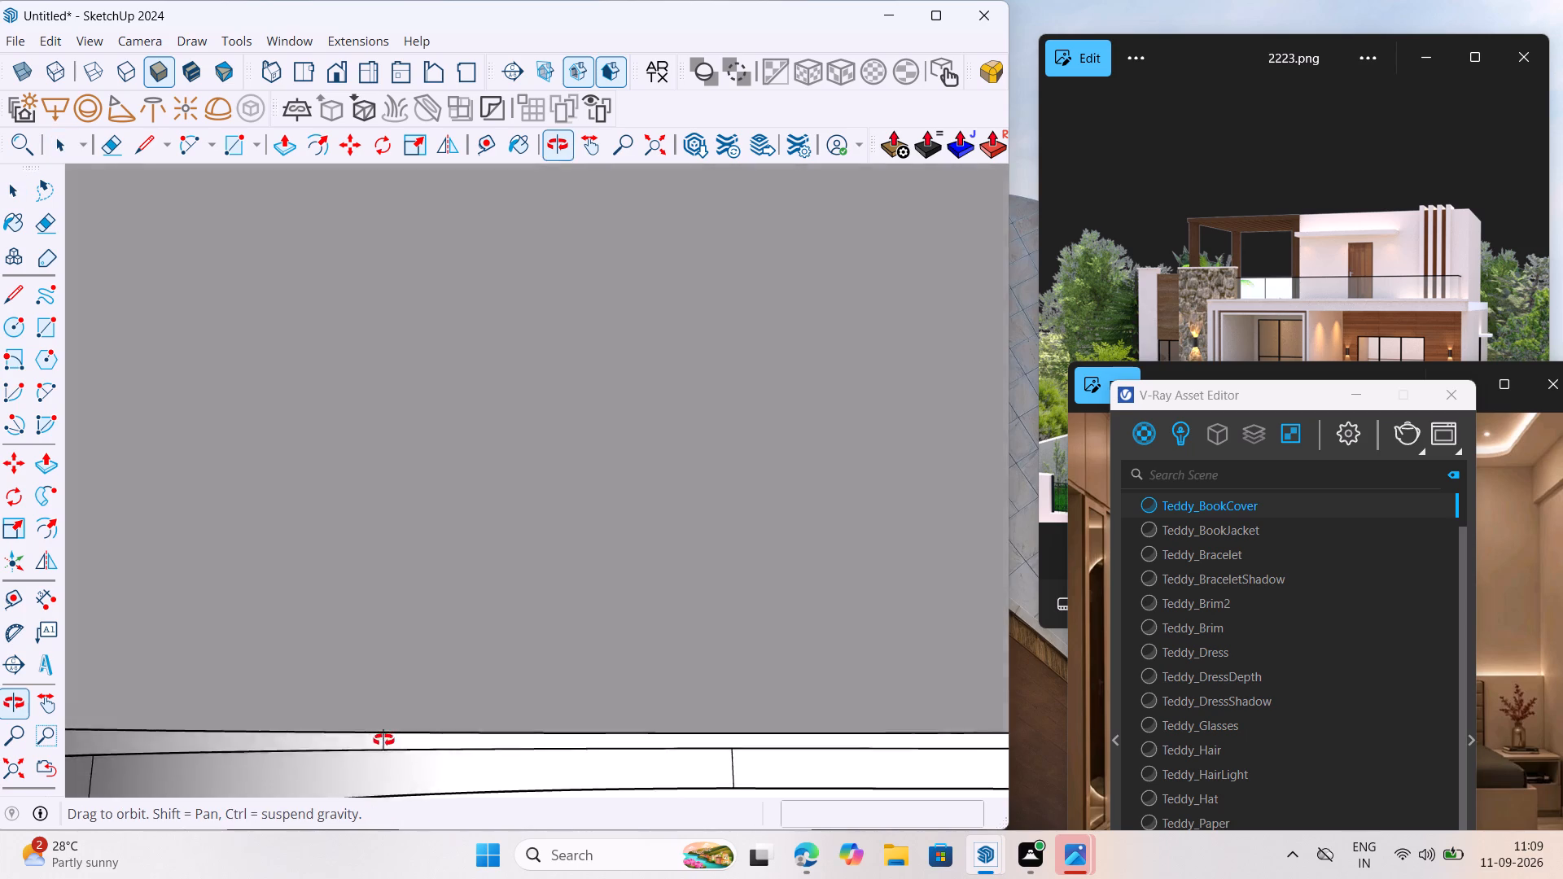
pyautogui.moveTo(383, 740); pyautogui.dragTo(405, 731, button='middle')
pyautogui.scroll(7, 306, 734)
pyautogui.moveTo(335, 748); pyautogui.dragTo(386, 775, button='middle')
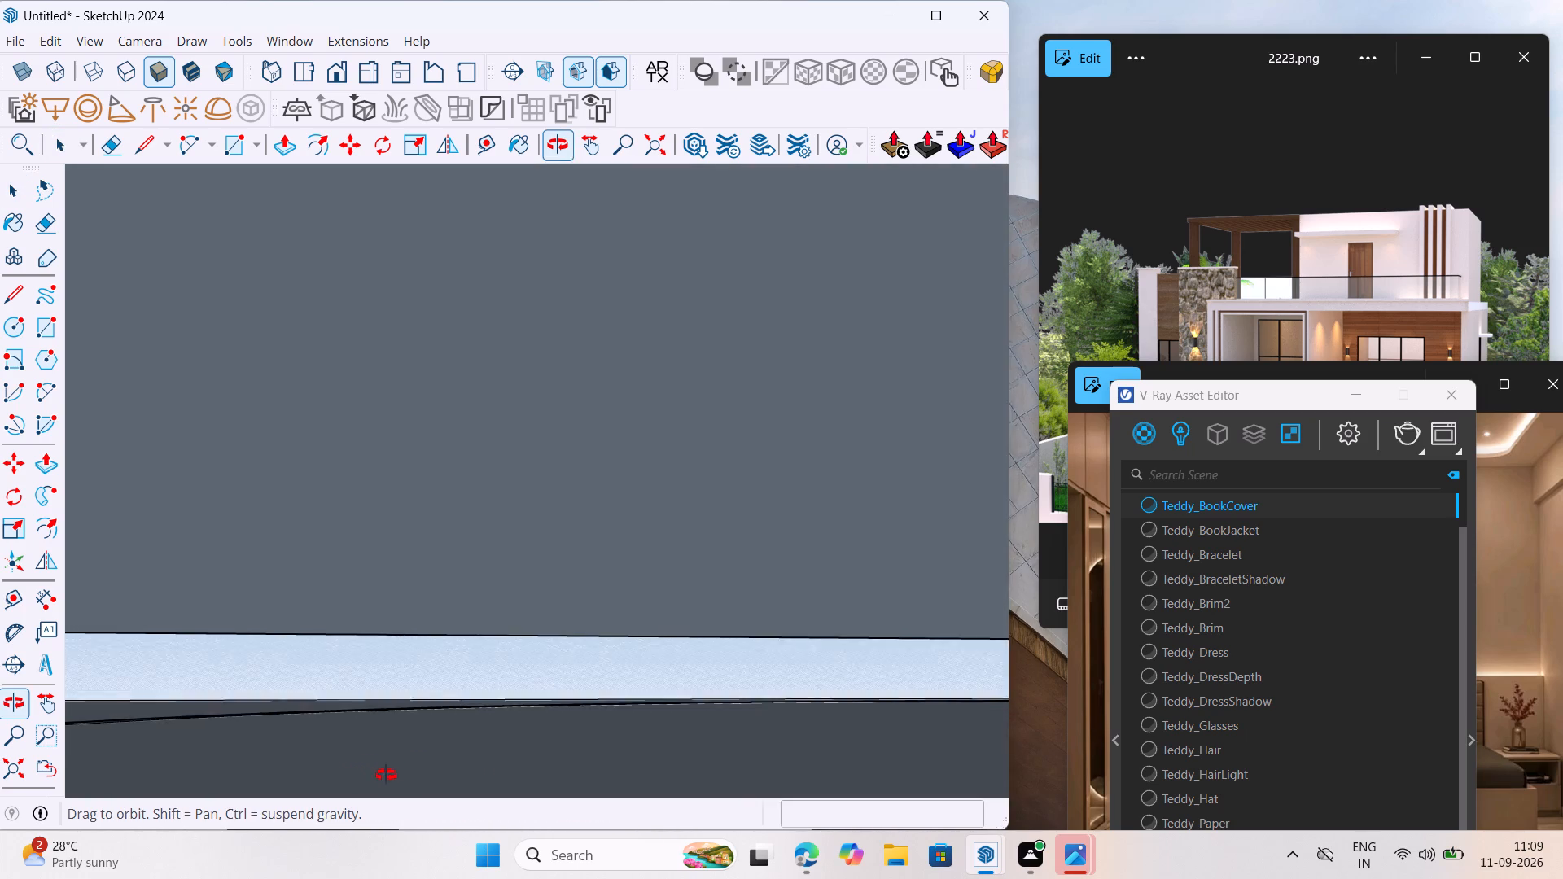
pyautogui.moveTo(386, 775); pyautogui.dragTo(488, 785, button='middle')
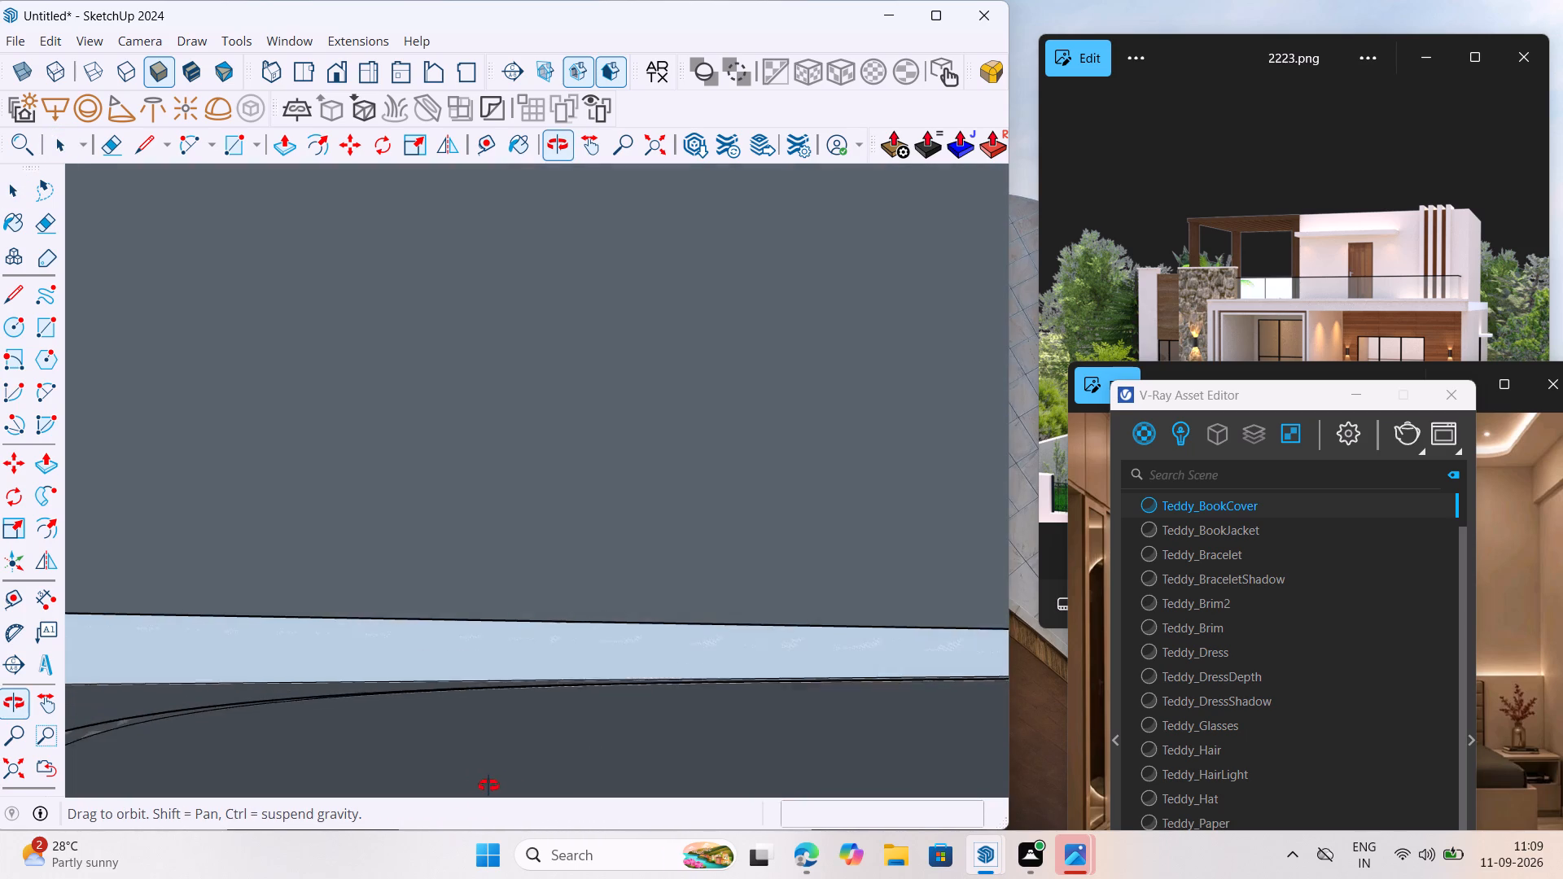
pyautogui.moveTo(488, 785); pyautogui.dragTo(486, 787, button='middle')
pyautogui.scroll(-20, 367, 619)
pyautogui.scroll(-5, 367, 619)
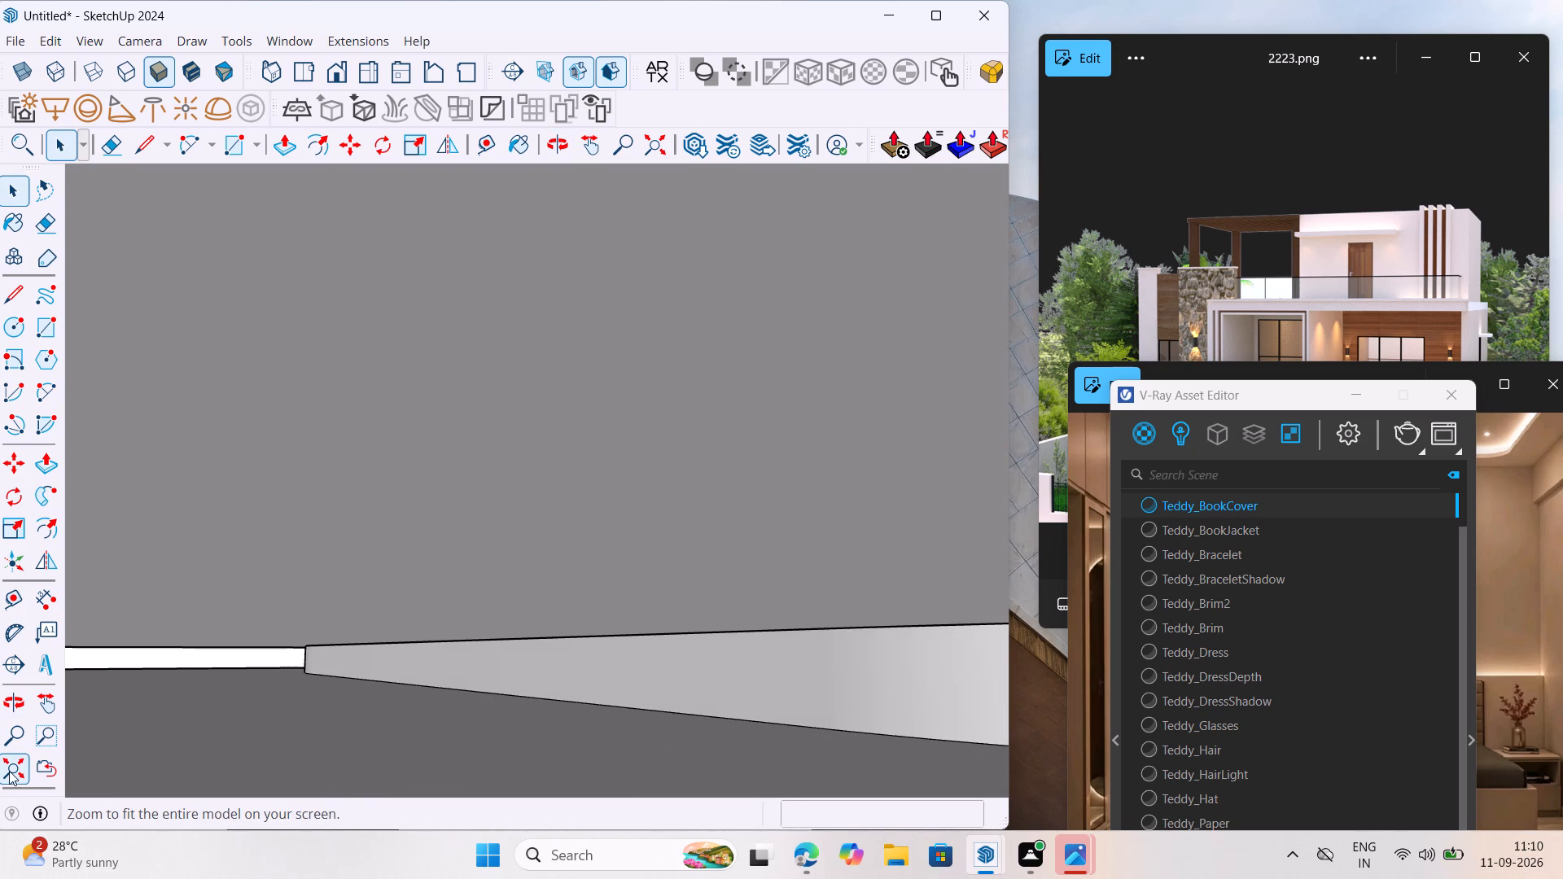
# Select the arched mirror panel beside the wardrobe on the back wall and inspect its top and edge thickness.
pyautogui.click(9, 772)
pyautogui.scroll(-11, 274, 502)
pyautogui.moveTo(337, 571); pyautogui.dragTo(242, 587, button='middle')
pyautogui.press('space')
pyautogui.scroll(7, 296, 520)
pyautogui.moveTo(341, 538); pyautogui.dragTo(230, 566, button='middle')
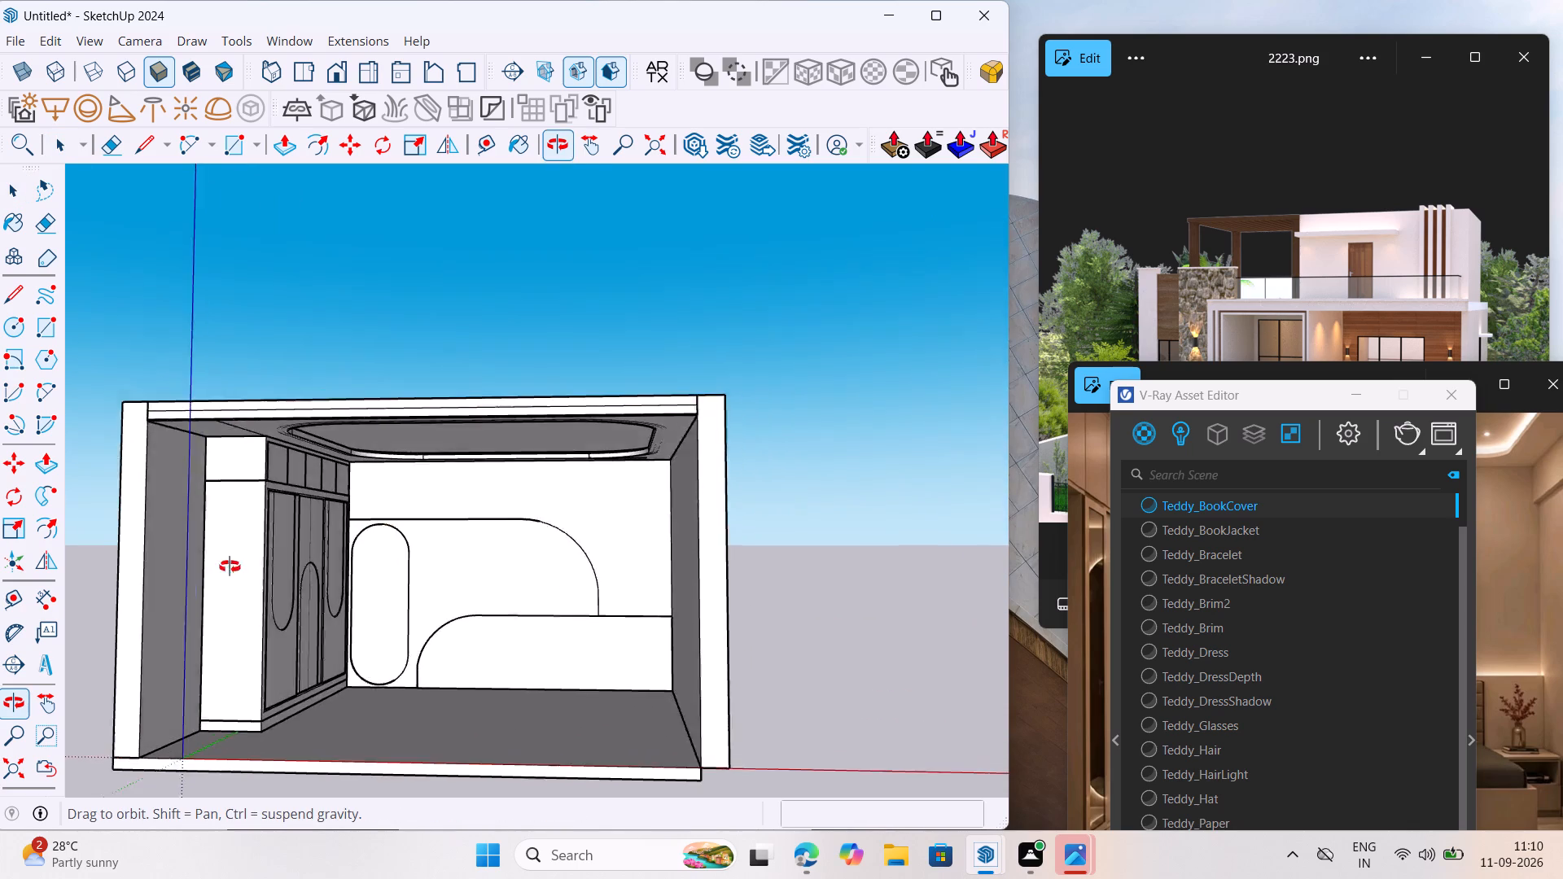
pyautogui.moveTo(230, 566); pyautogui.dragTo(300, 601, button='middle')
pyautogui.scroll(5, 333, 568)
pyautogui.click(352, 572)
pyautogui.scroll(4, 364, 471)
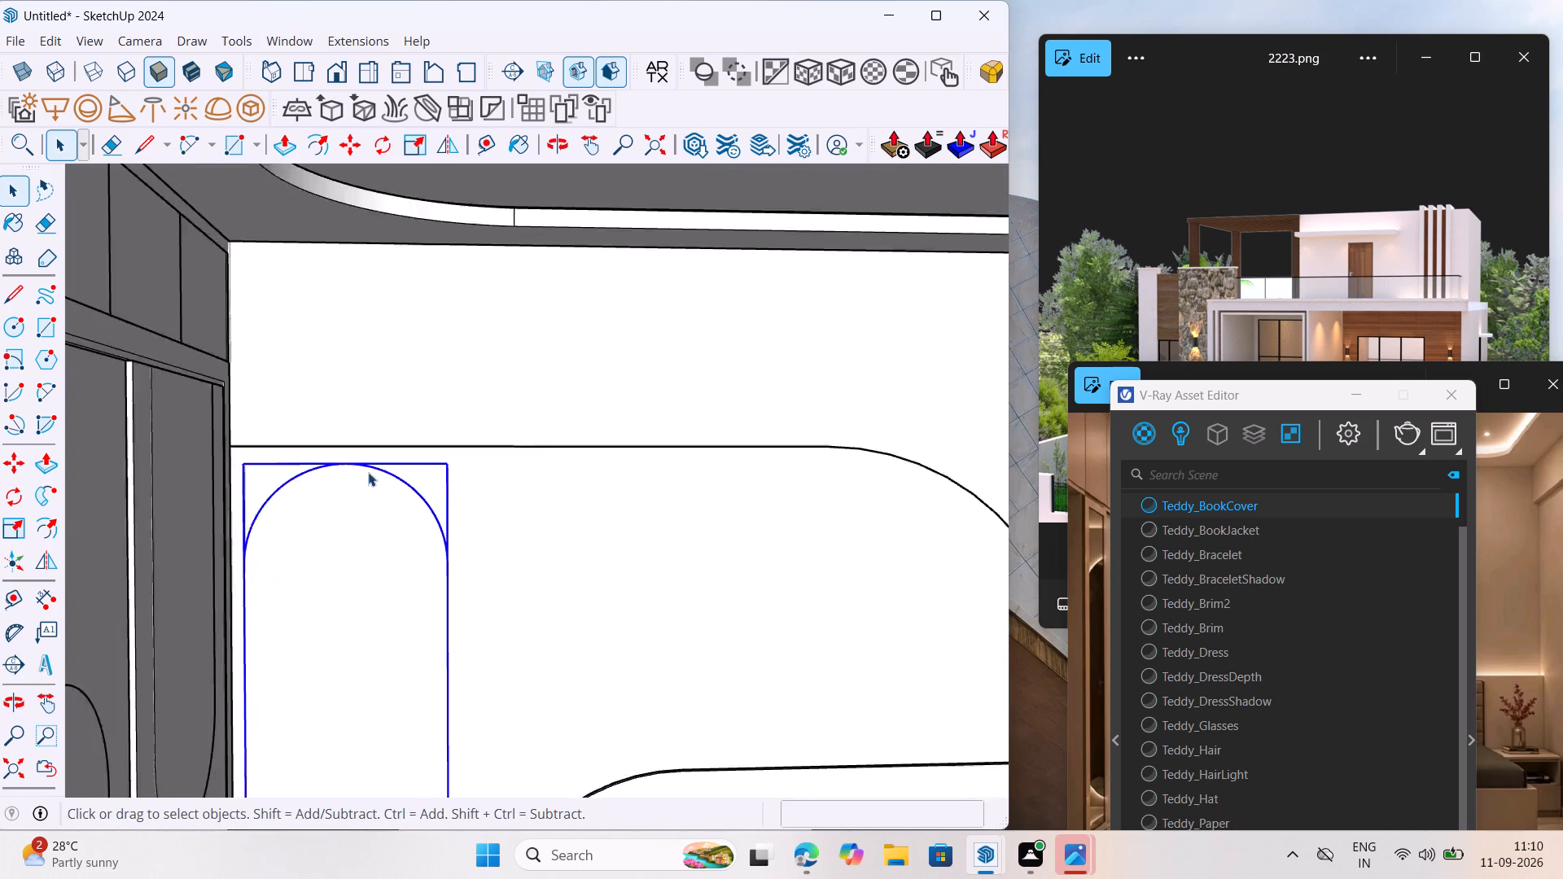
pyautogui.scroll(5, 368, 472)
pyautogui.moveTo(385, 482); pyautogui.dragTo(257, 540, button='middle')
pyautogui.scroll(-1, 257, 540)
pyautogui.scroll(15, 416, 456)
pyautogui.moveTo(352, 465); pyautogui.dragTo(195, 470, button='middle')
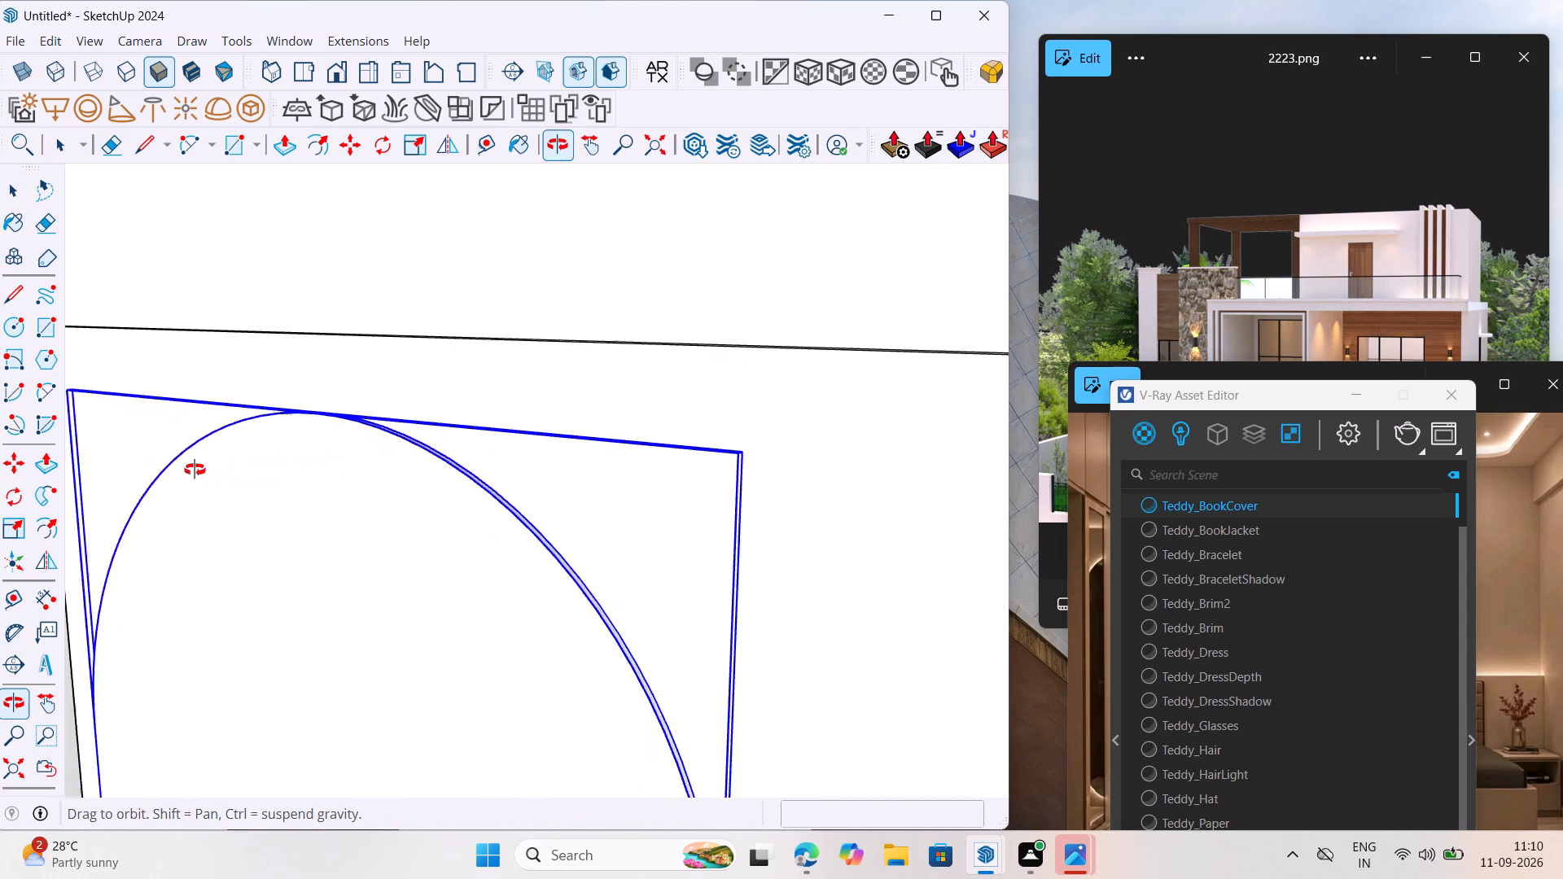
pyautogui.moveTo(195, 470); pyautogui.dragTo(328, 438, button='middle')
pyautogui.scroll(-20, 454, 251)
pyautogui.scroll(-2, 454, 251)
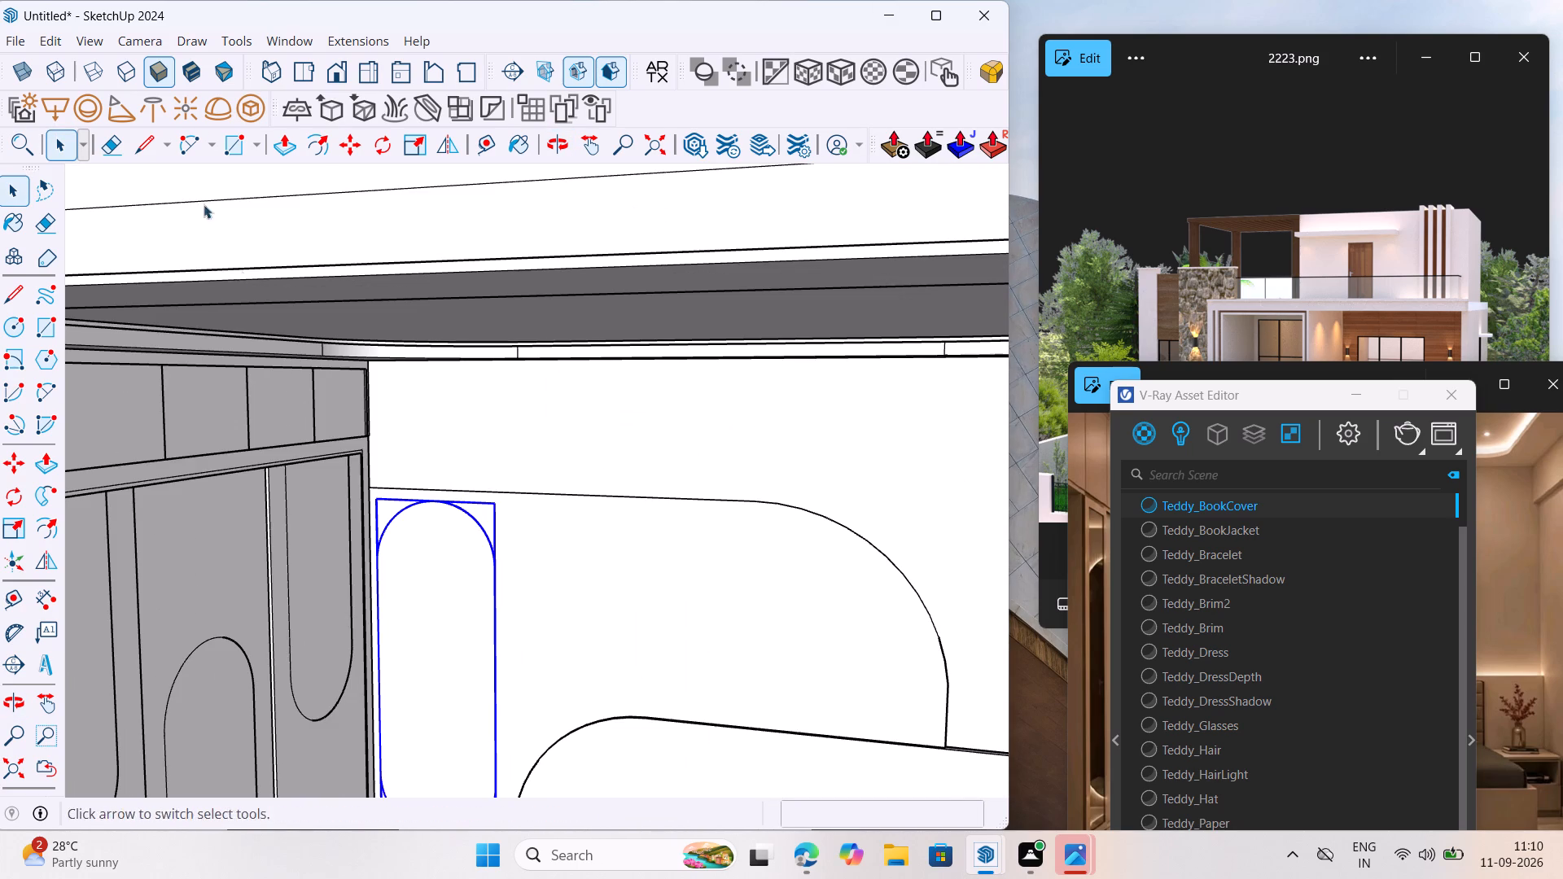
# Enable the V-Ray for SketchUp toolbar and float it over the top of the model view.
pyautogui.click(81, 41)
pyautogui.click(122, 64)
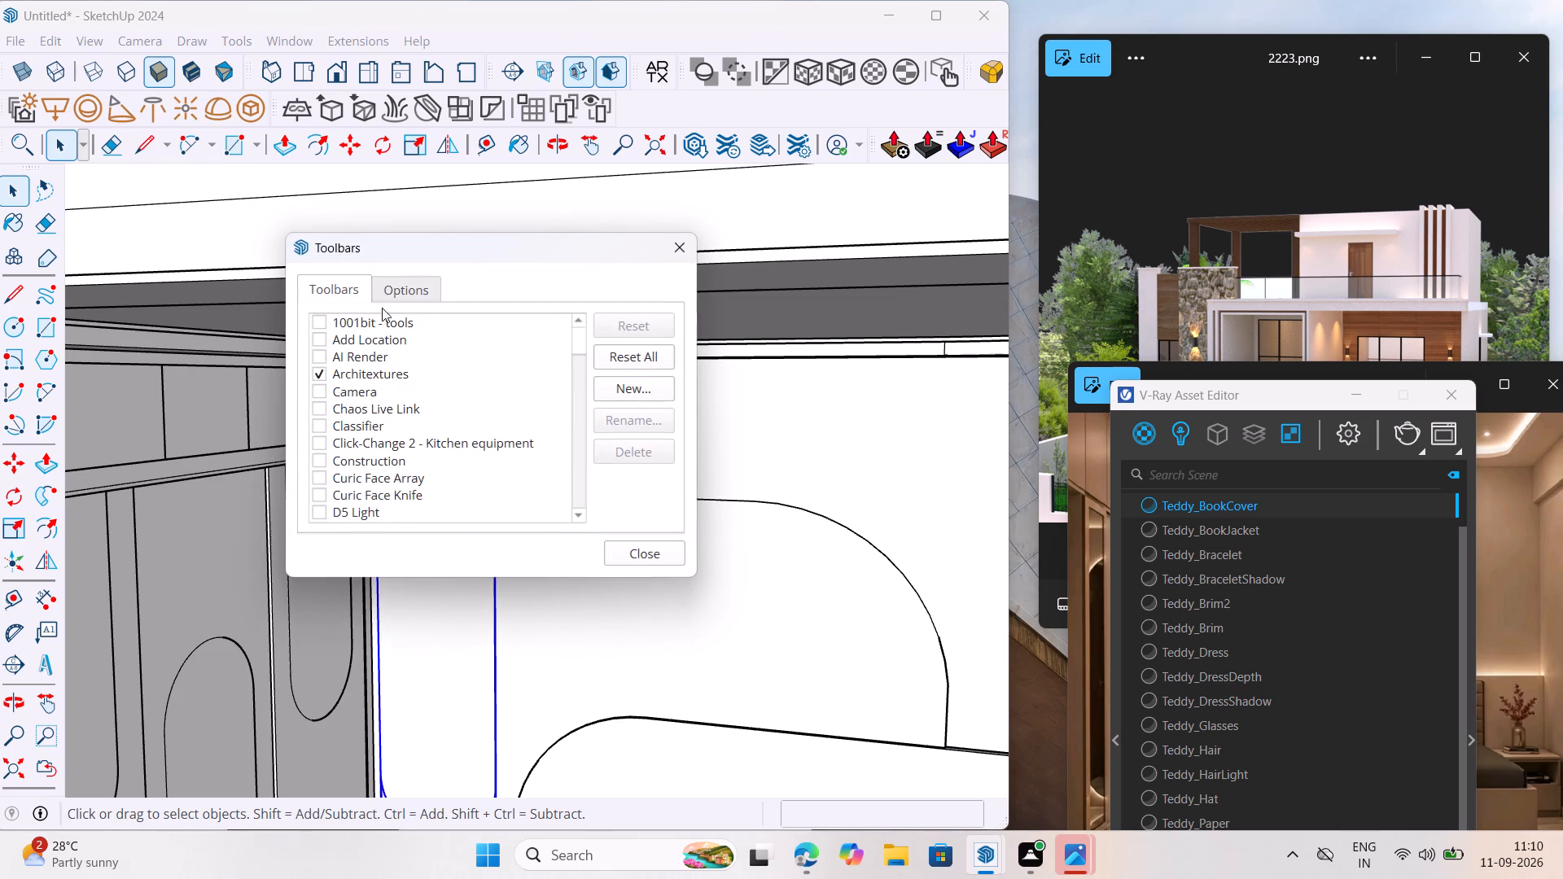
pyautogui.scroll(-6, 344, 452)
pyautogui.scroll(6, 320, 399)
pyautogui.scroll(-11, 343, 498)
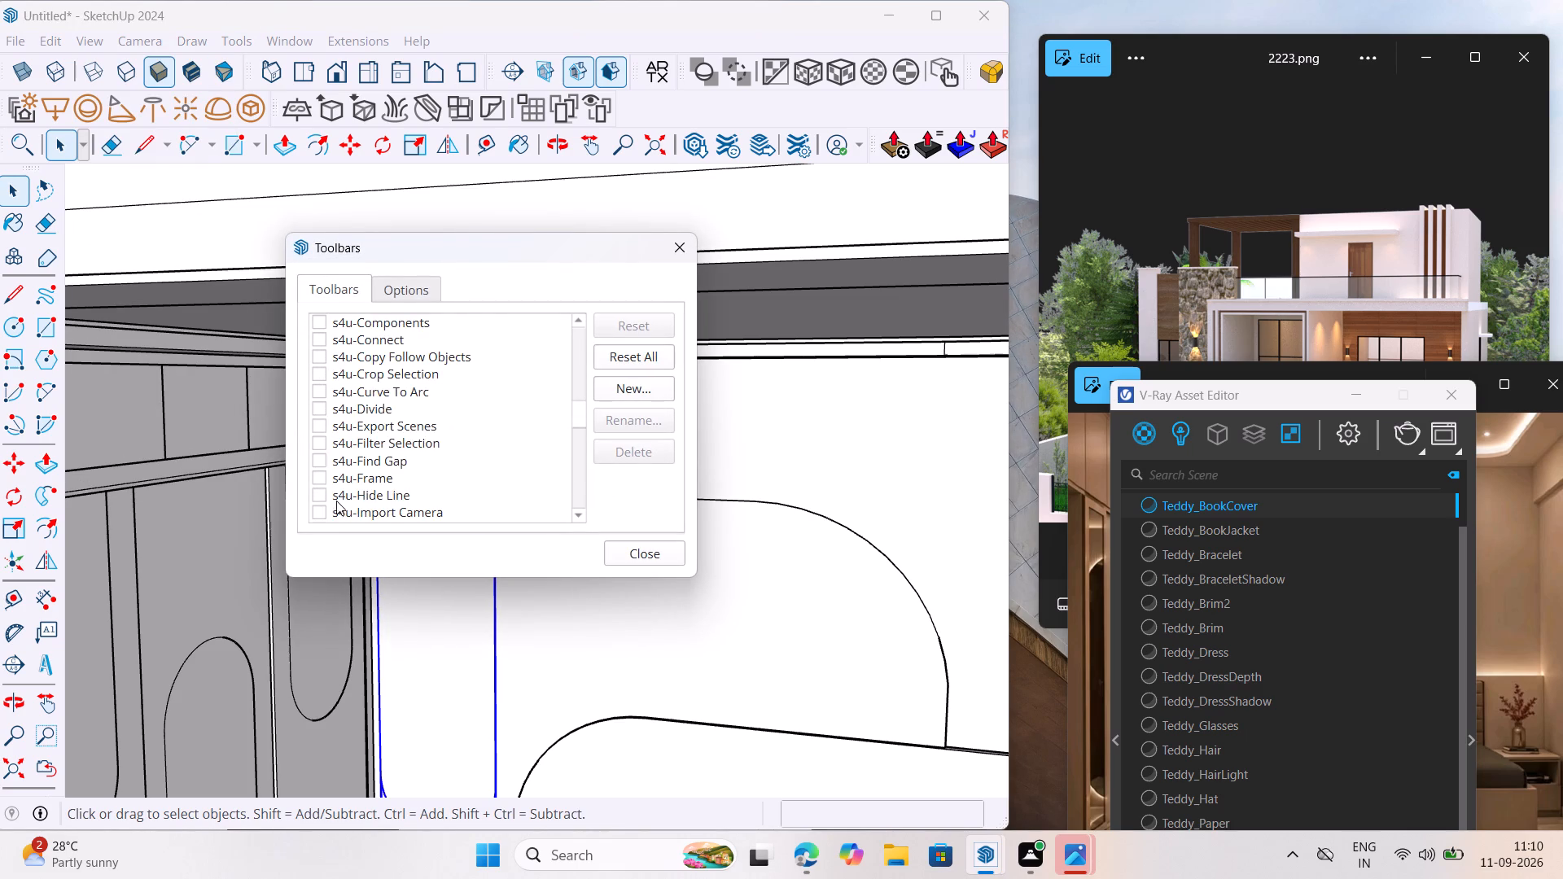
pyautogui.scroll(-14, 326, 458)
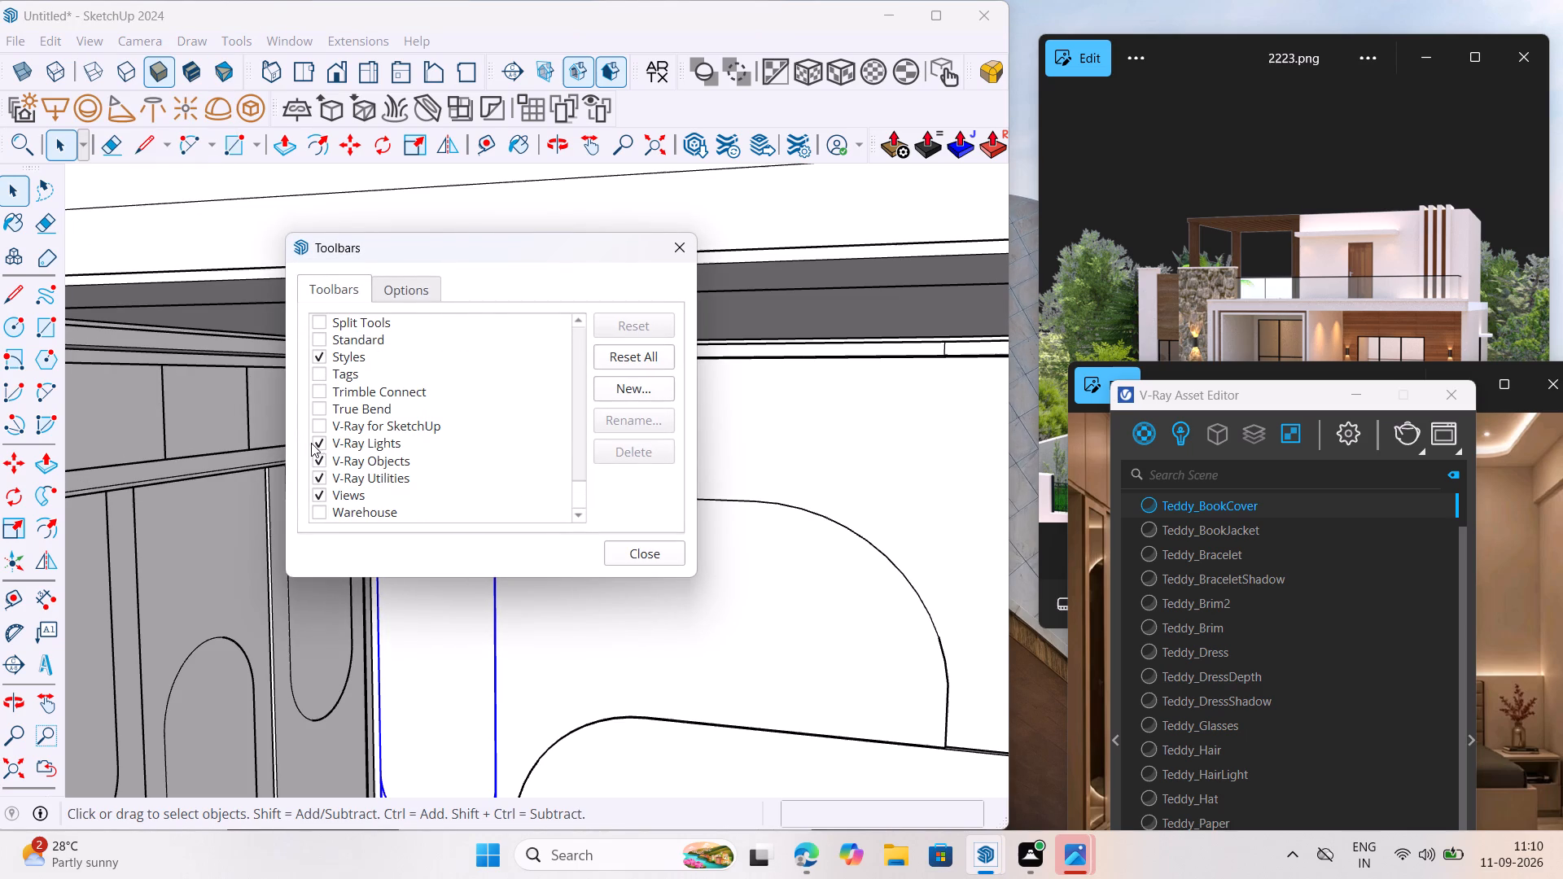
pyautogui.click(314, 443)
pyautogui.click(314, 443)
pyautogui.click(317, 443)
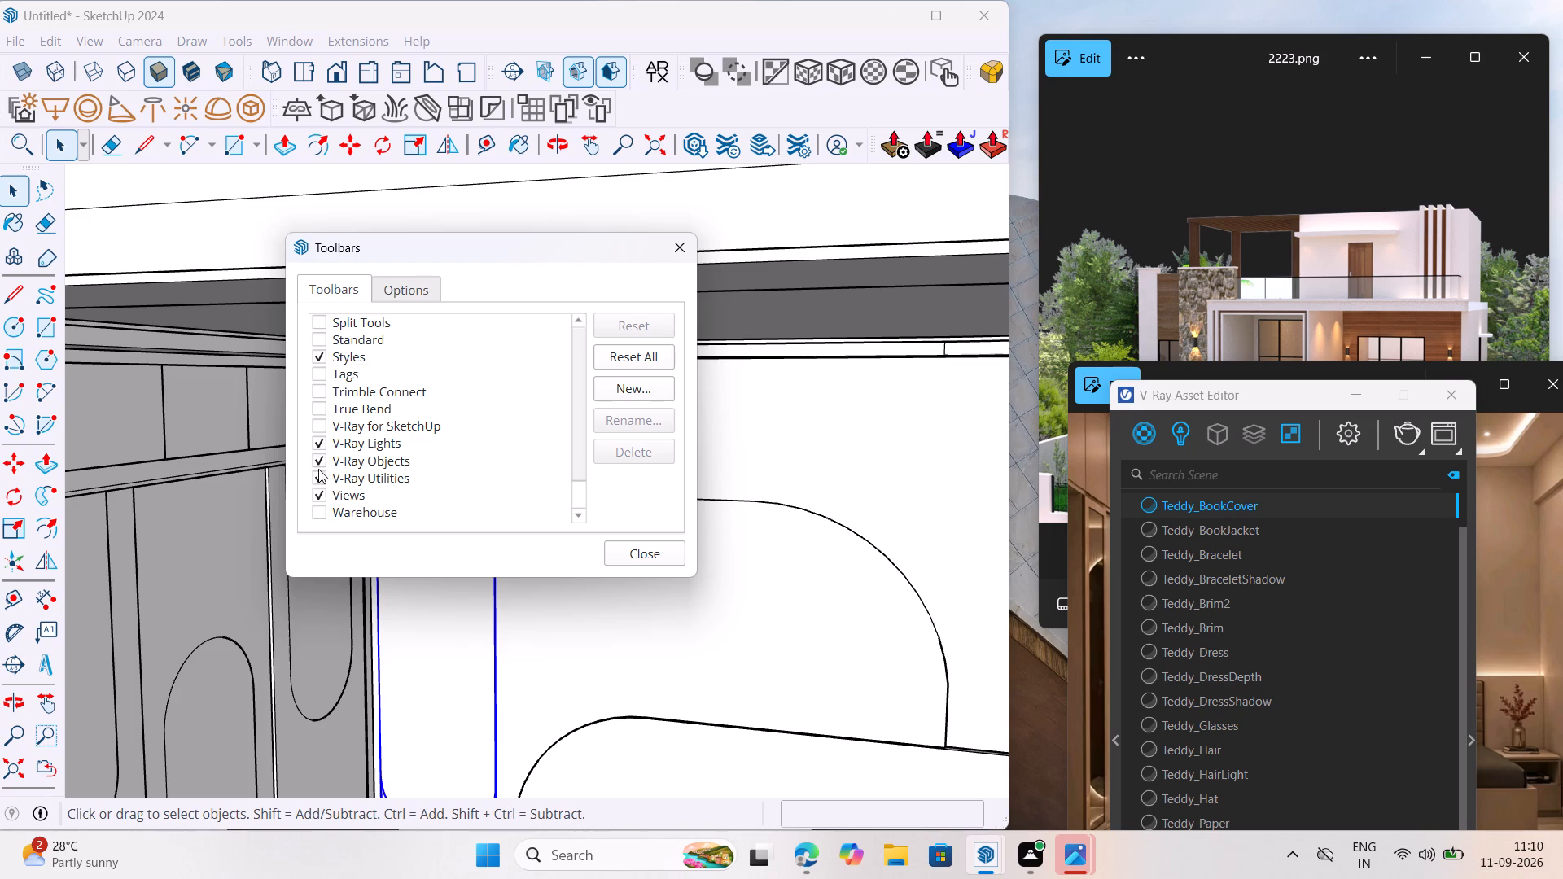
pyautogui.click(318, 458)
pyautogui.click(318, 457)
pyautogui.click(319, 457)
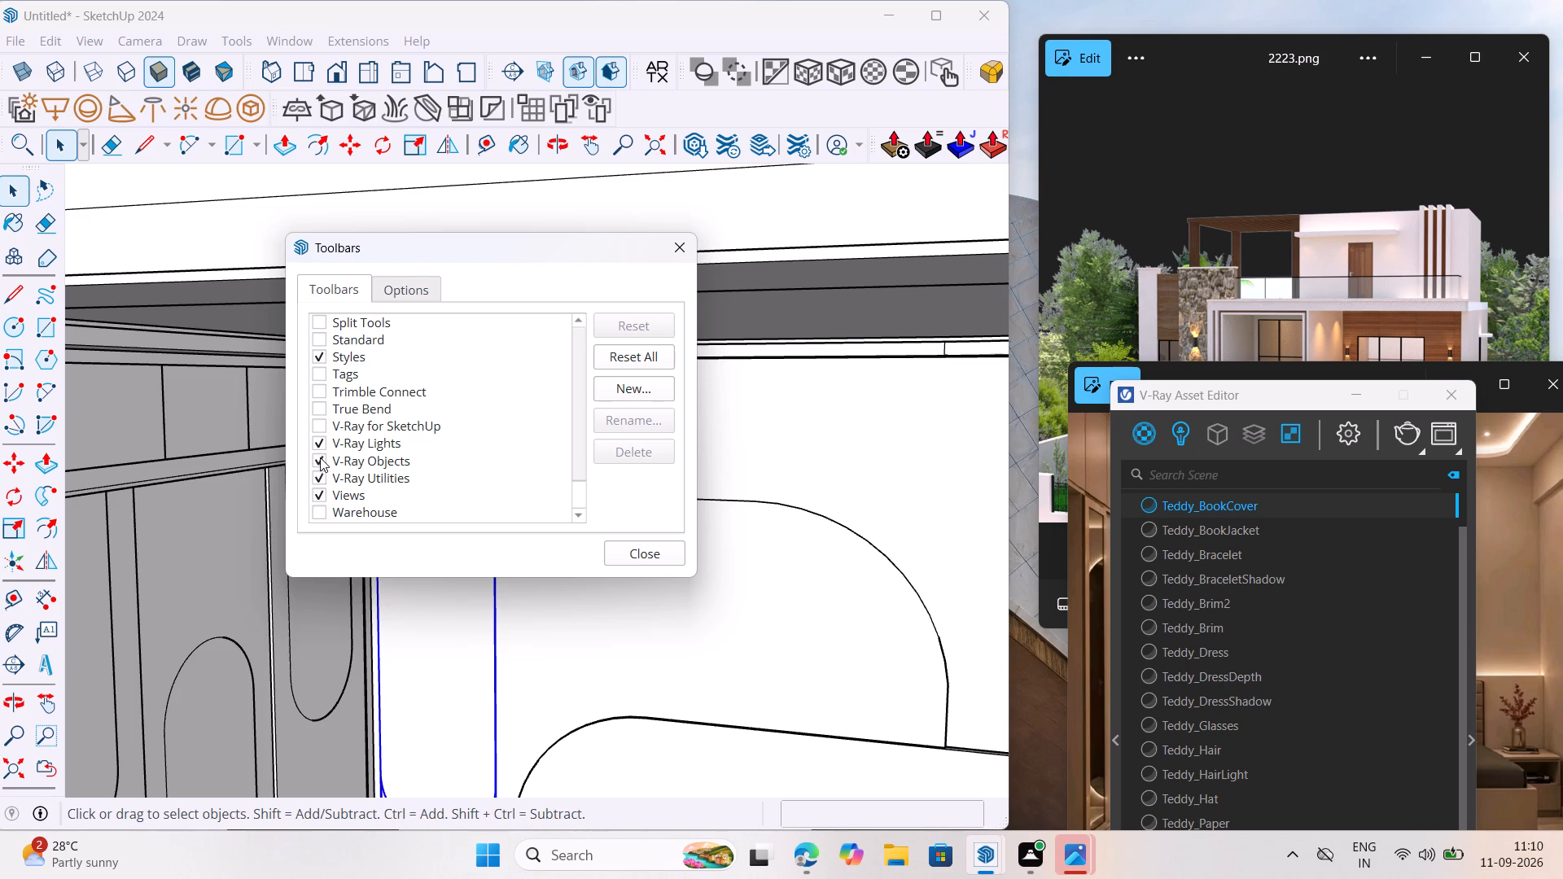
pyautogui.click(313, 474)
pyautogui.click(320, 478)
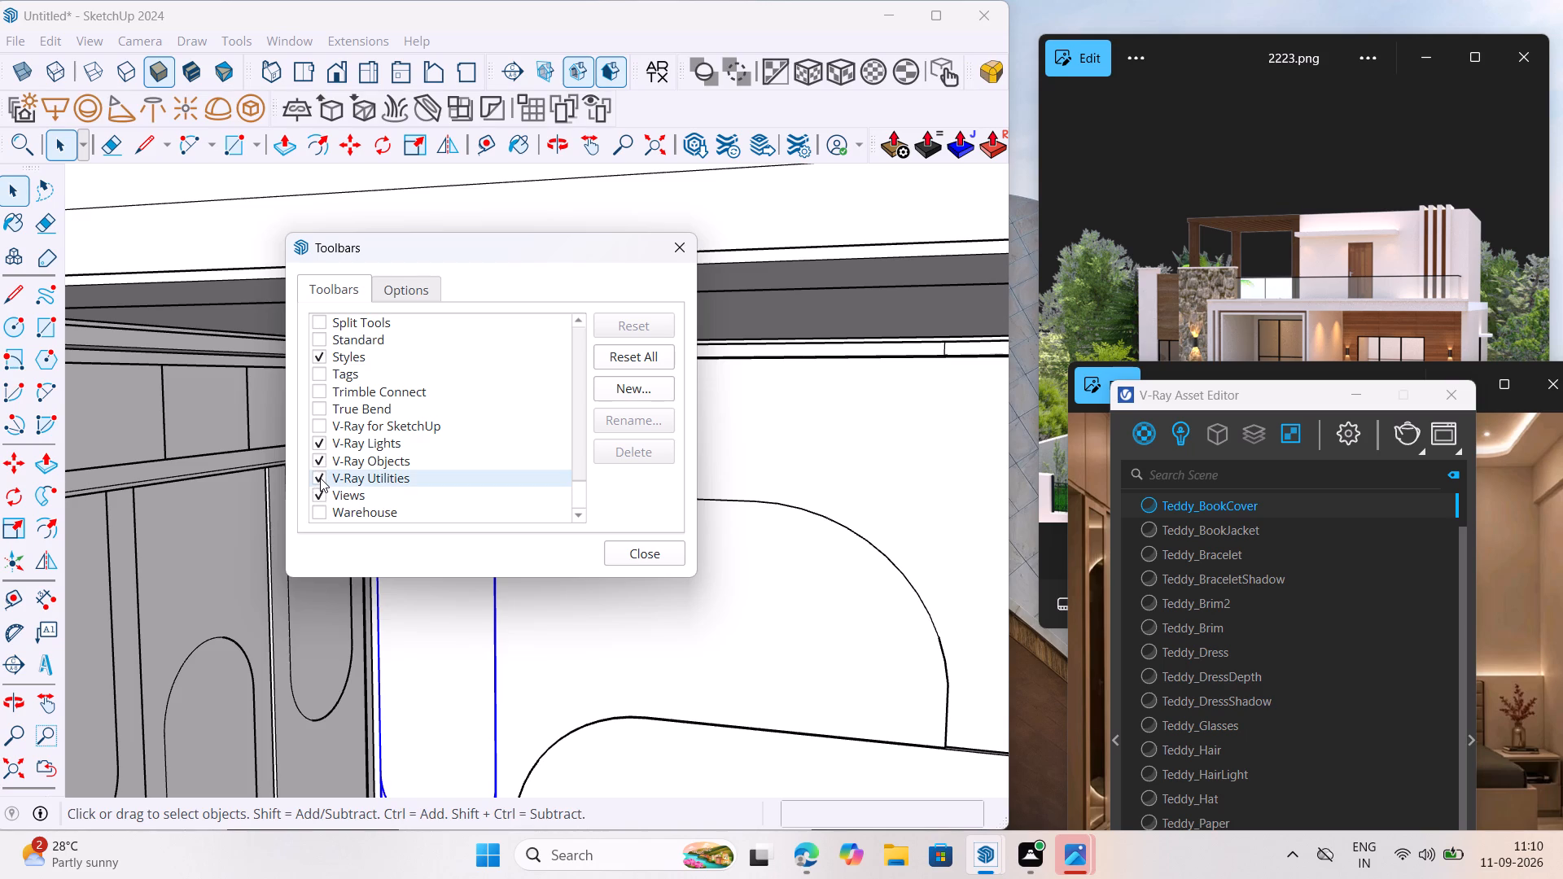
pyautogui.click(320, 426)
pyautogui.click(681, 247)
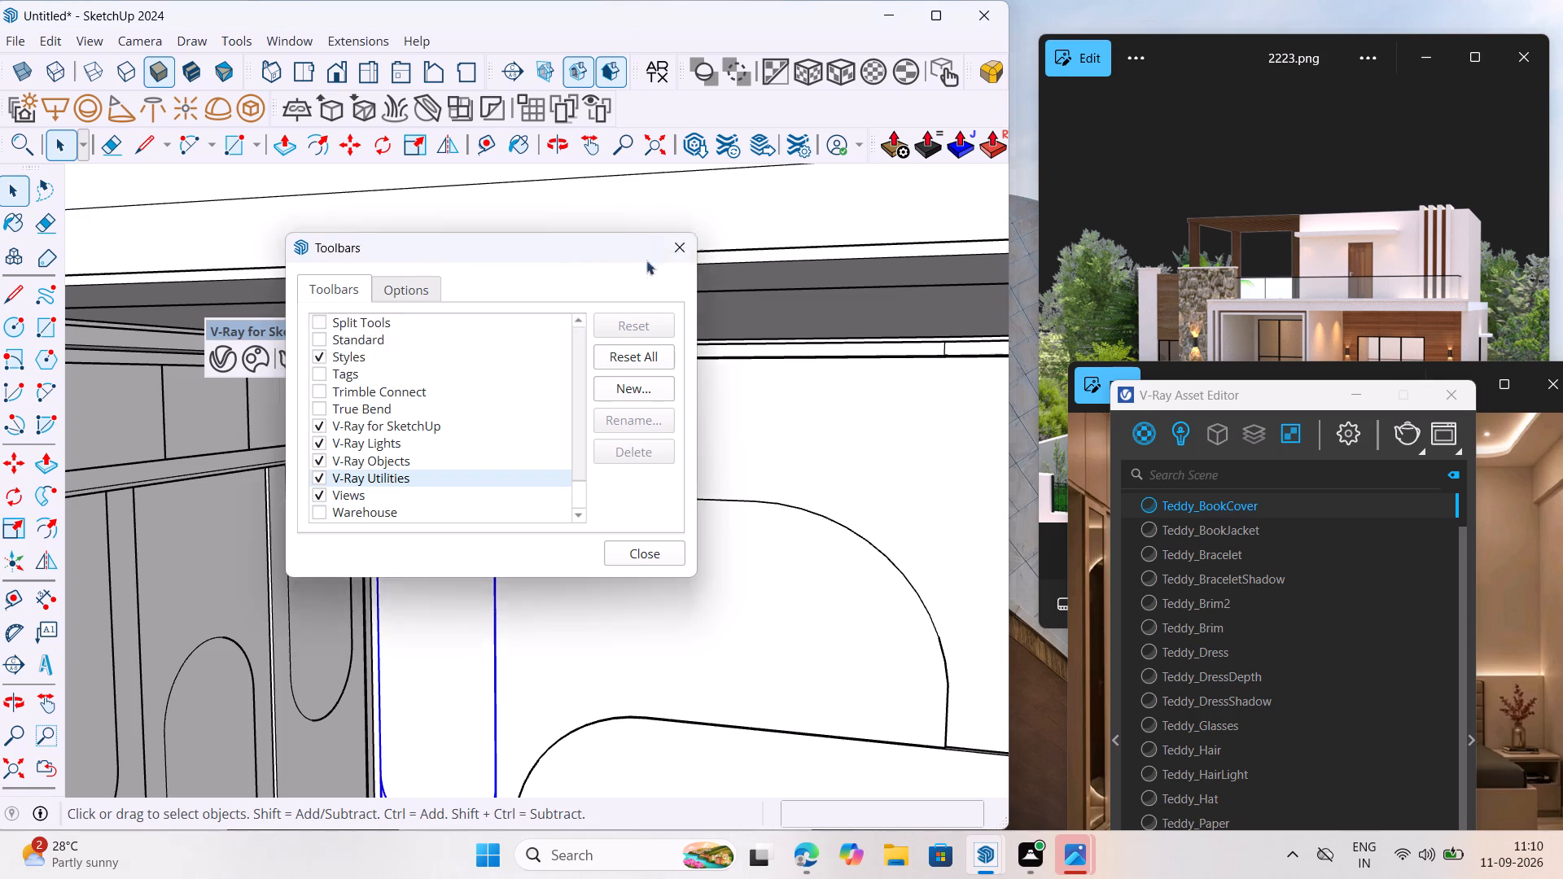
pyautogui.click(231, 358)
pyautogui.moveTo(276, 337); pyautogui.dragTo(200, 225)
# Create a new Generic material in the V-Ray Asset Editor and open its parameters.
pyautogui.moveTo(1167, 405); pyautogui.dragTo(810, 213)
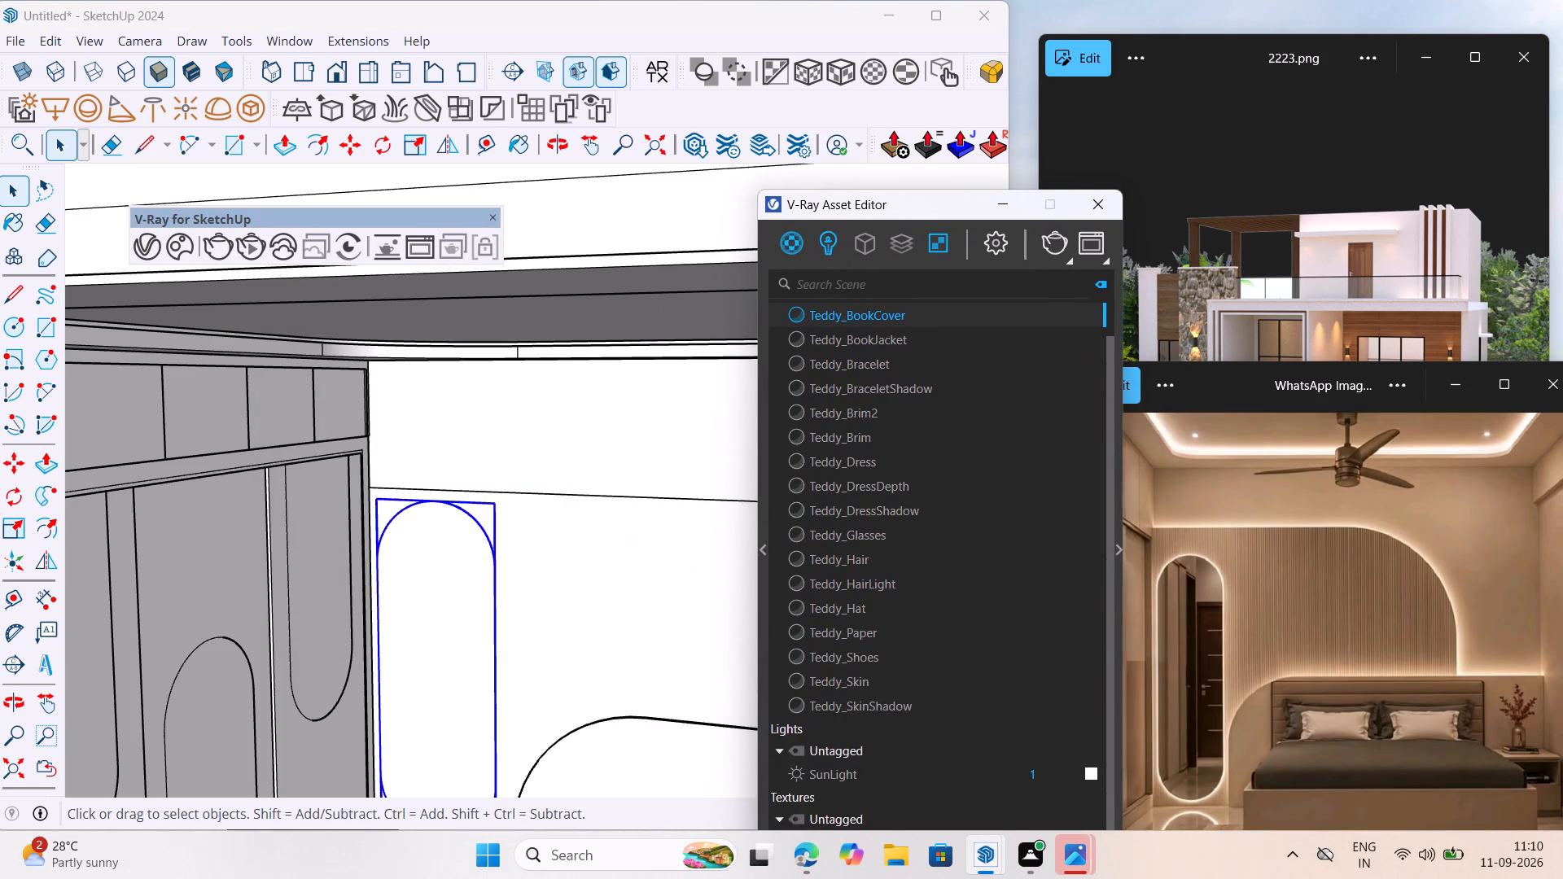
pyautogui.rightClick(786, 242)
pyautogui.click(840, 285)
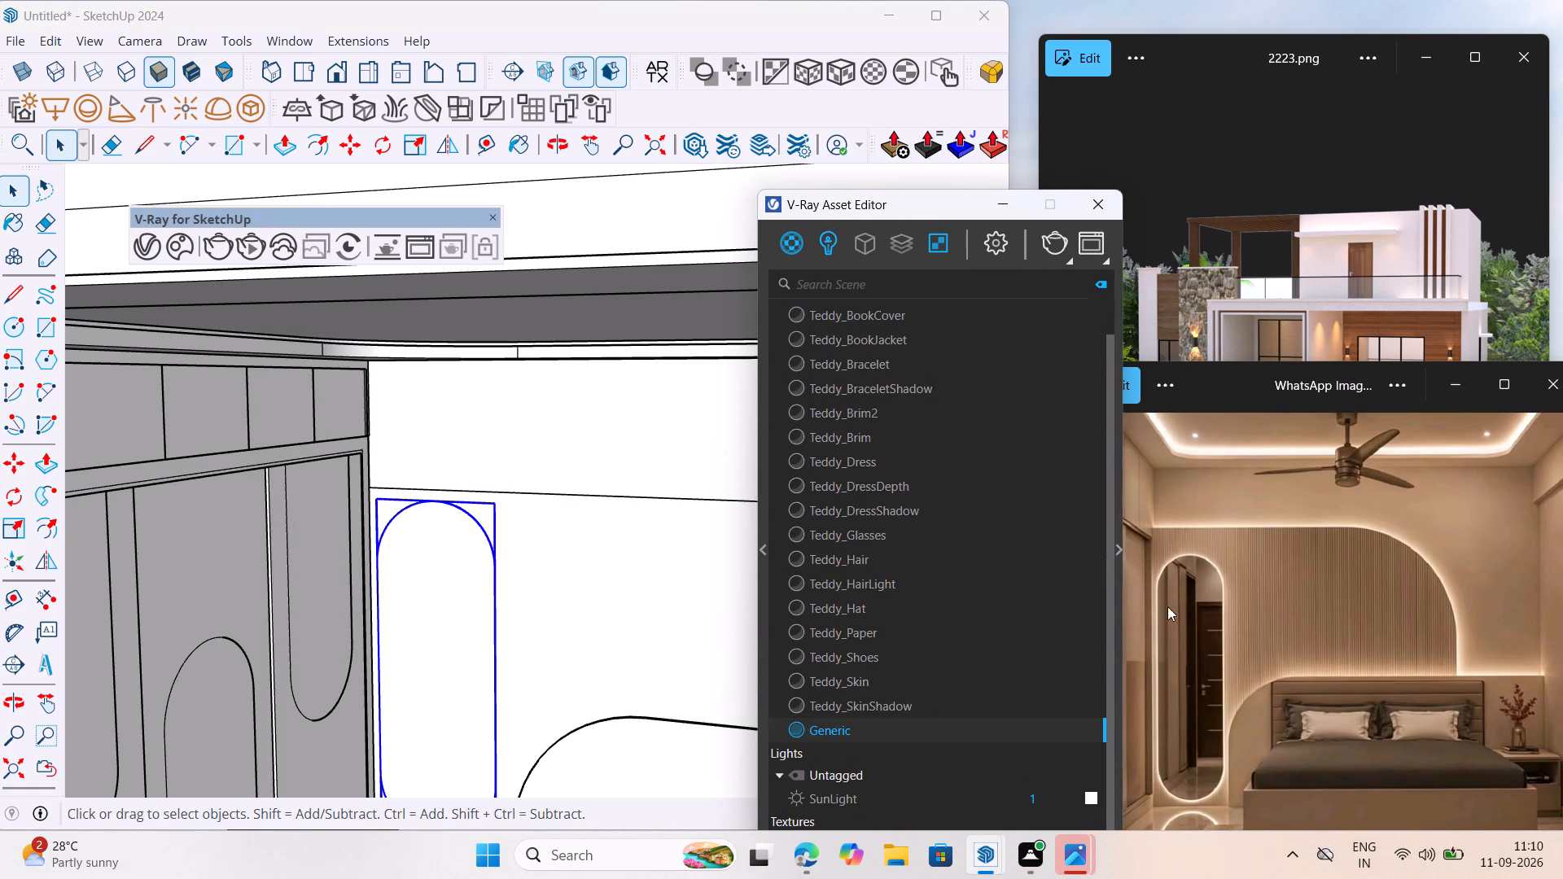
pyautogui.click(1114, 544)
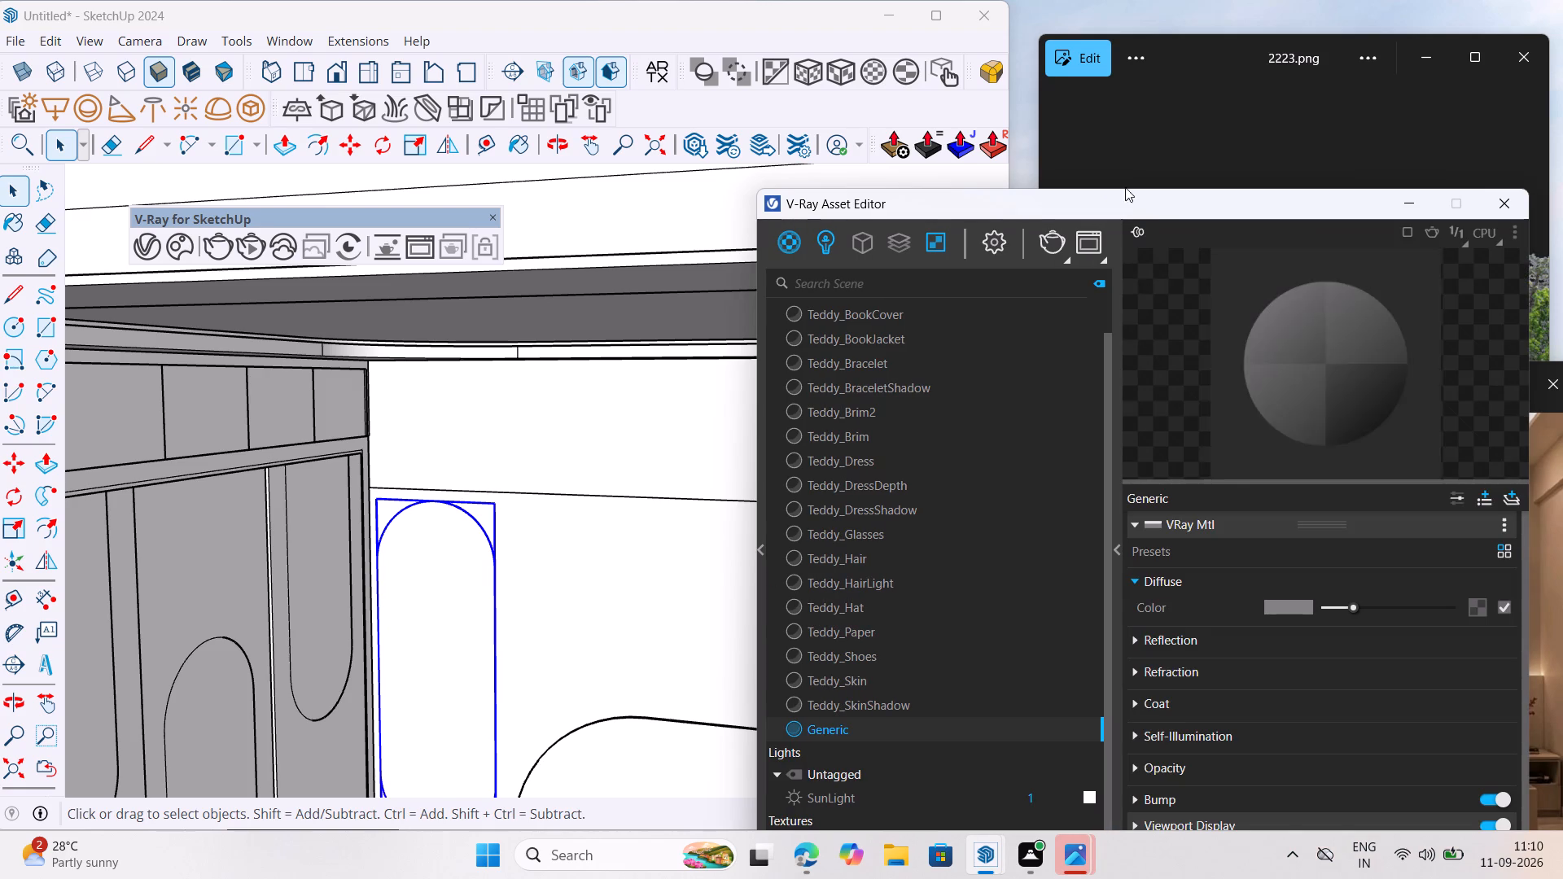
# Turn the Generic material into a mirror finish with white diffuse colour, white reflection colour and Fresnel disabled.
pyautogui.moveTo(1107, 204); pyautogui.dragTo(994, 121)
pyautogui.click(1181, 523)
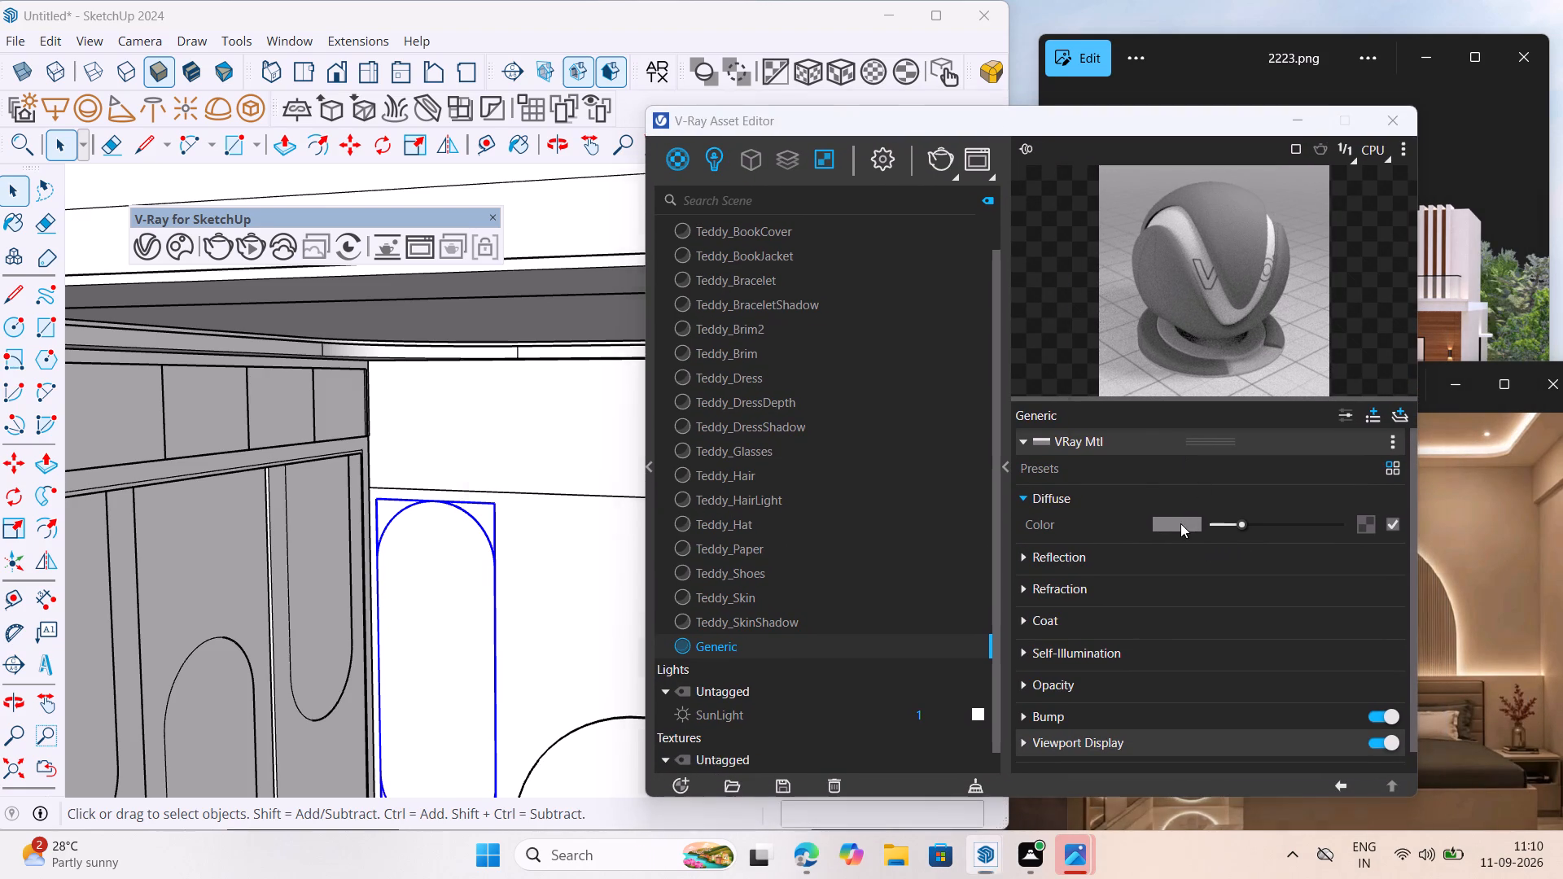
pyautogui.moveTo(458, 399); pyautogui.dragTo(444, 262)
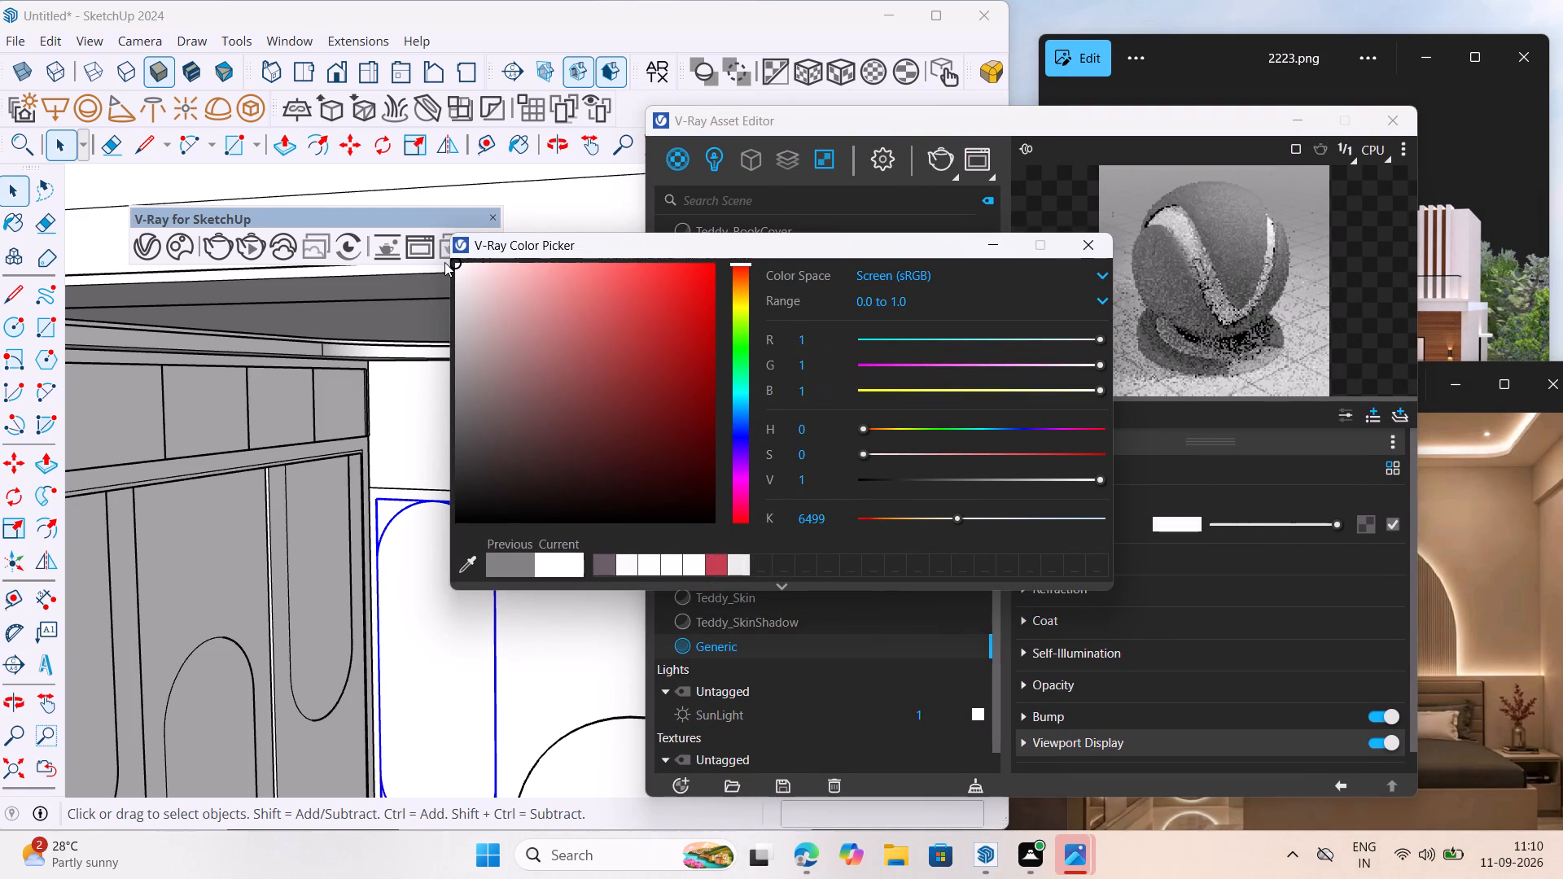
pyautogui.moveTo(444, 262); pyautogui.dragTo(445, 261)
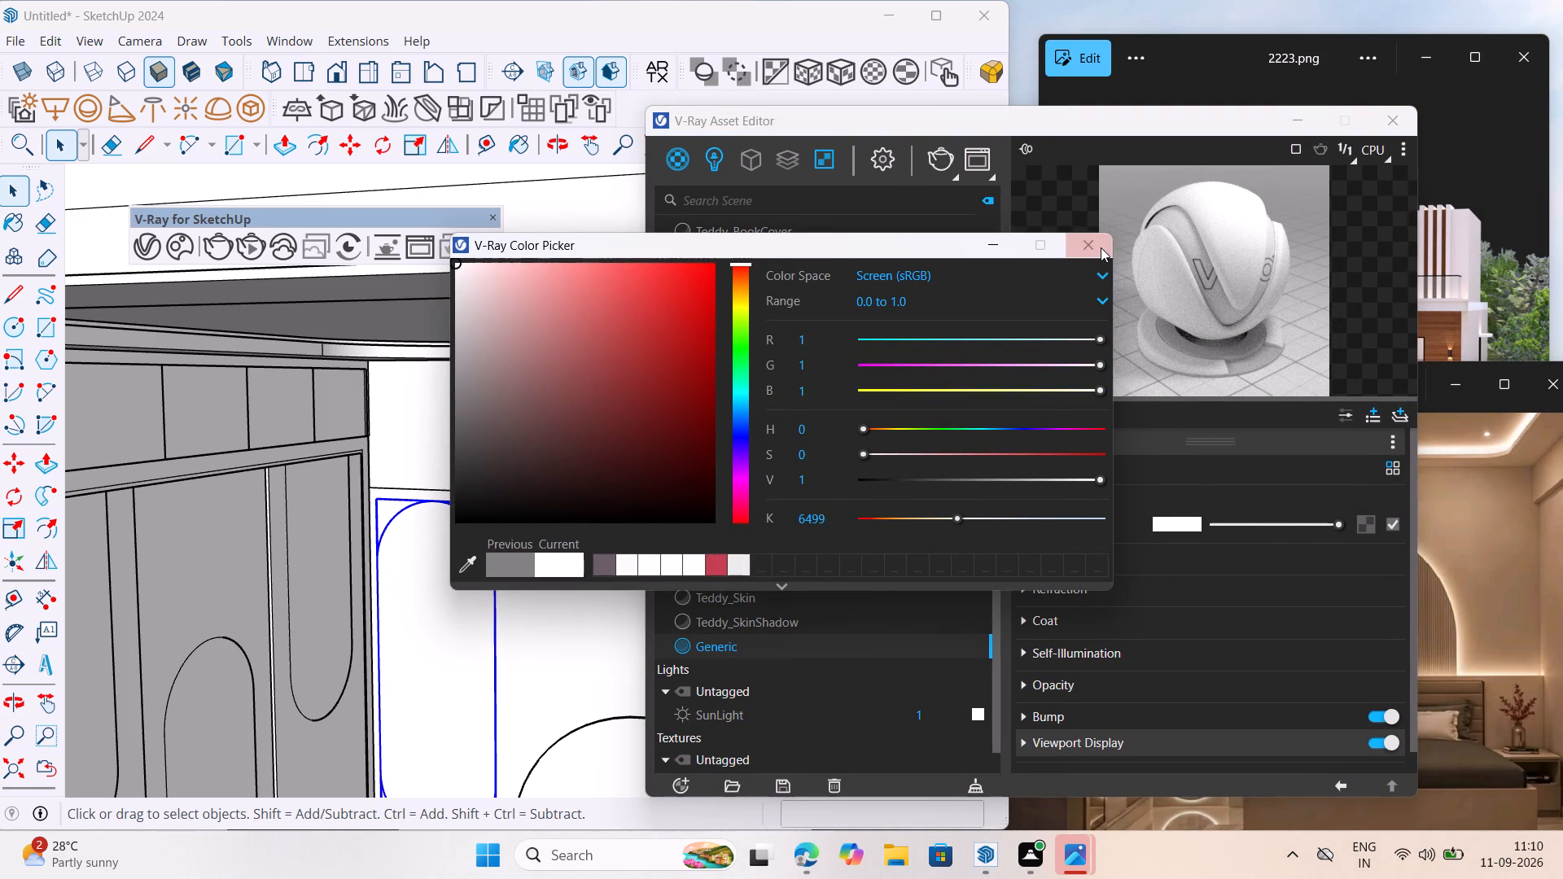
pyautogui.click(1101, 246)
pyautogui.click(1103, 558)
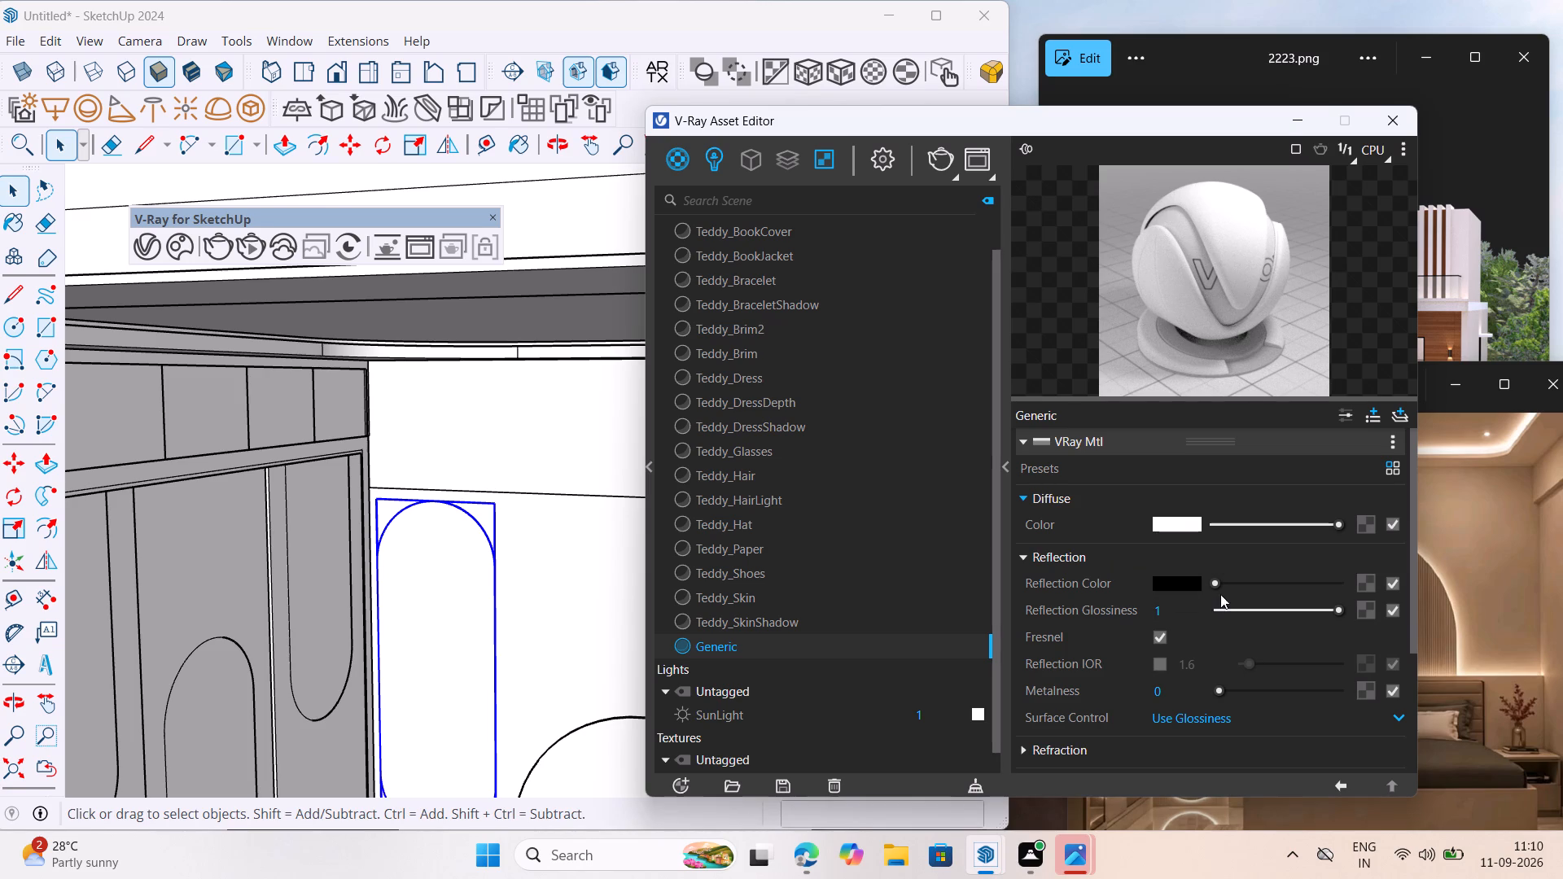
pyautogui.moveTo(1219, 585); pyautogui.dragTo(1410, 597)
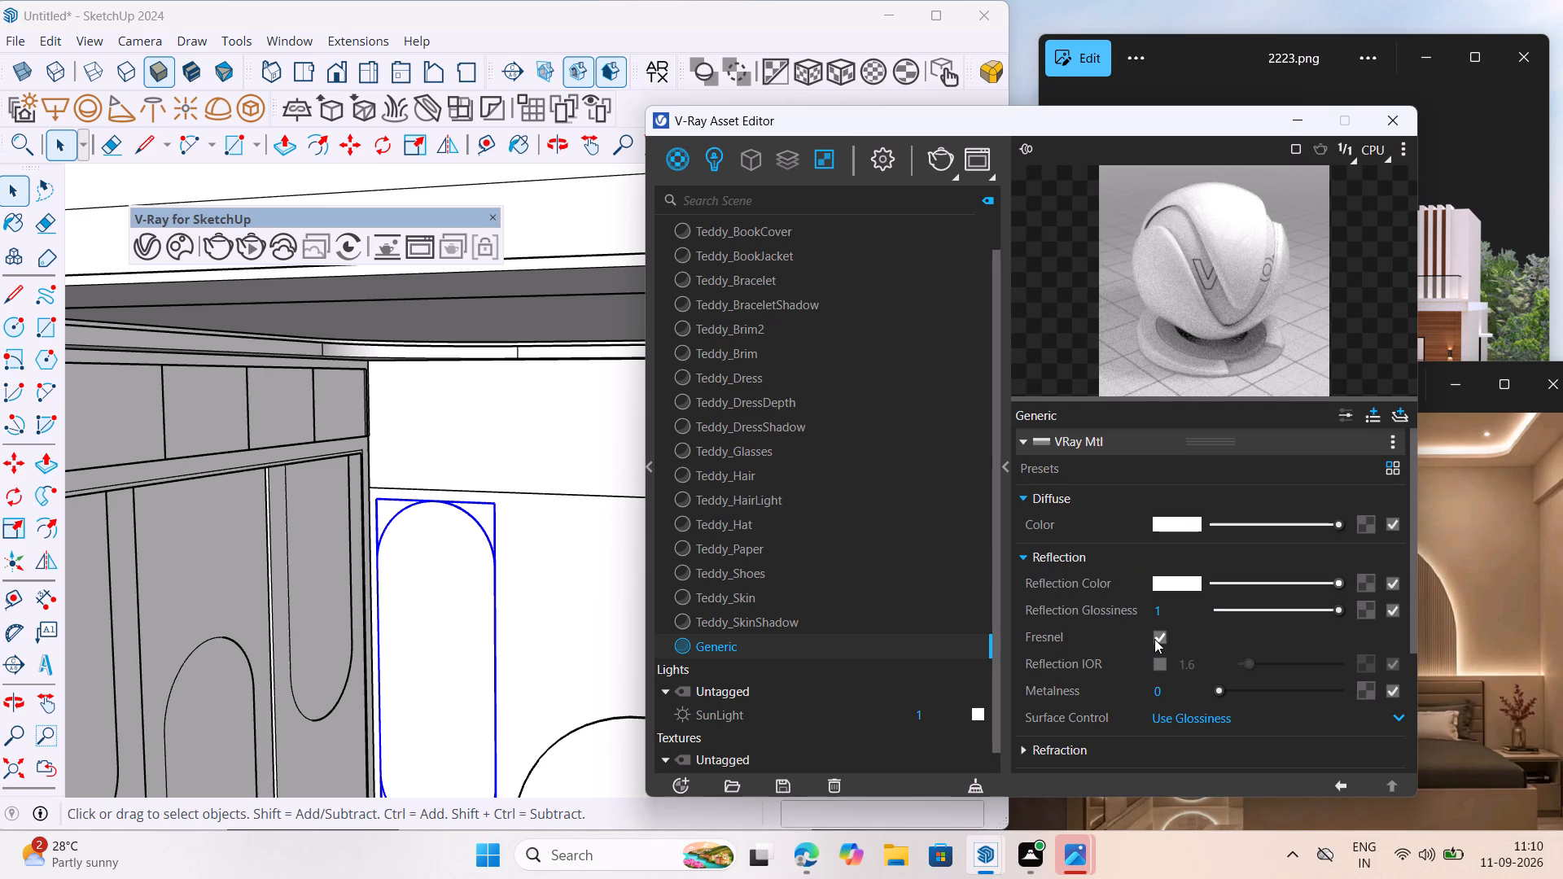
pyautogui.click(1160, 636)
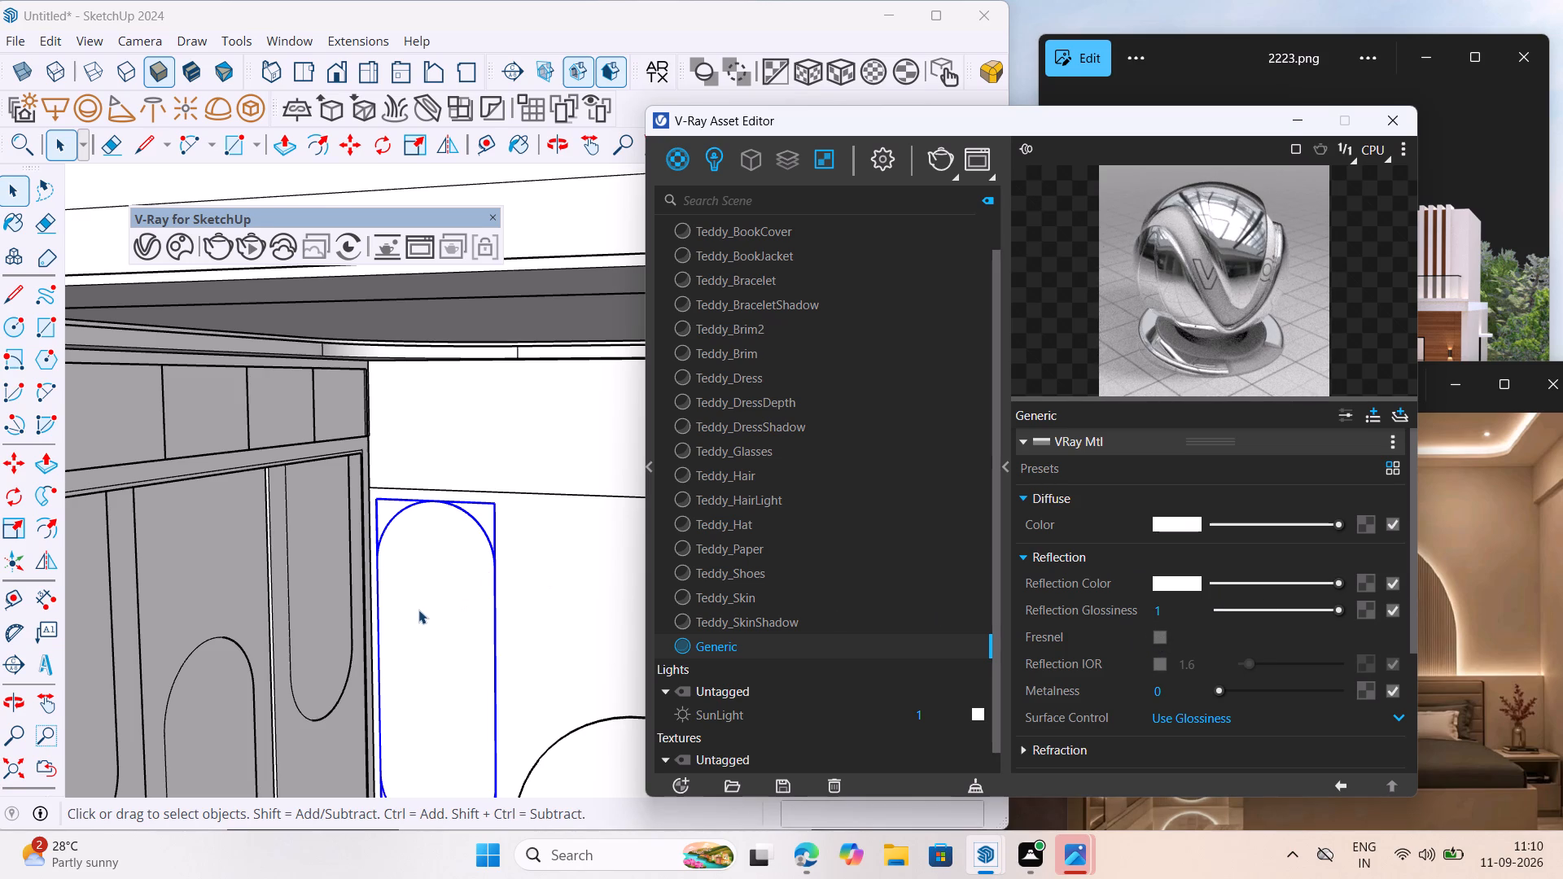
# Apply the Generic mirror material to the selected arched panel on the back wall and deselect it.
pyautogui.rightClick(786, 643)
pyautogui.click(845, 414)
pyautogui.scroll(-14, 509, 415)
pyautogui.click(444, 395)
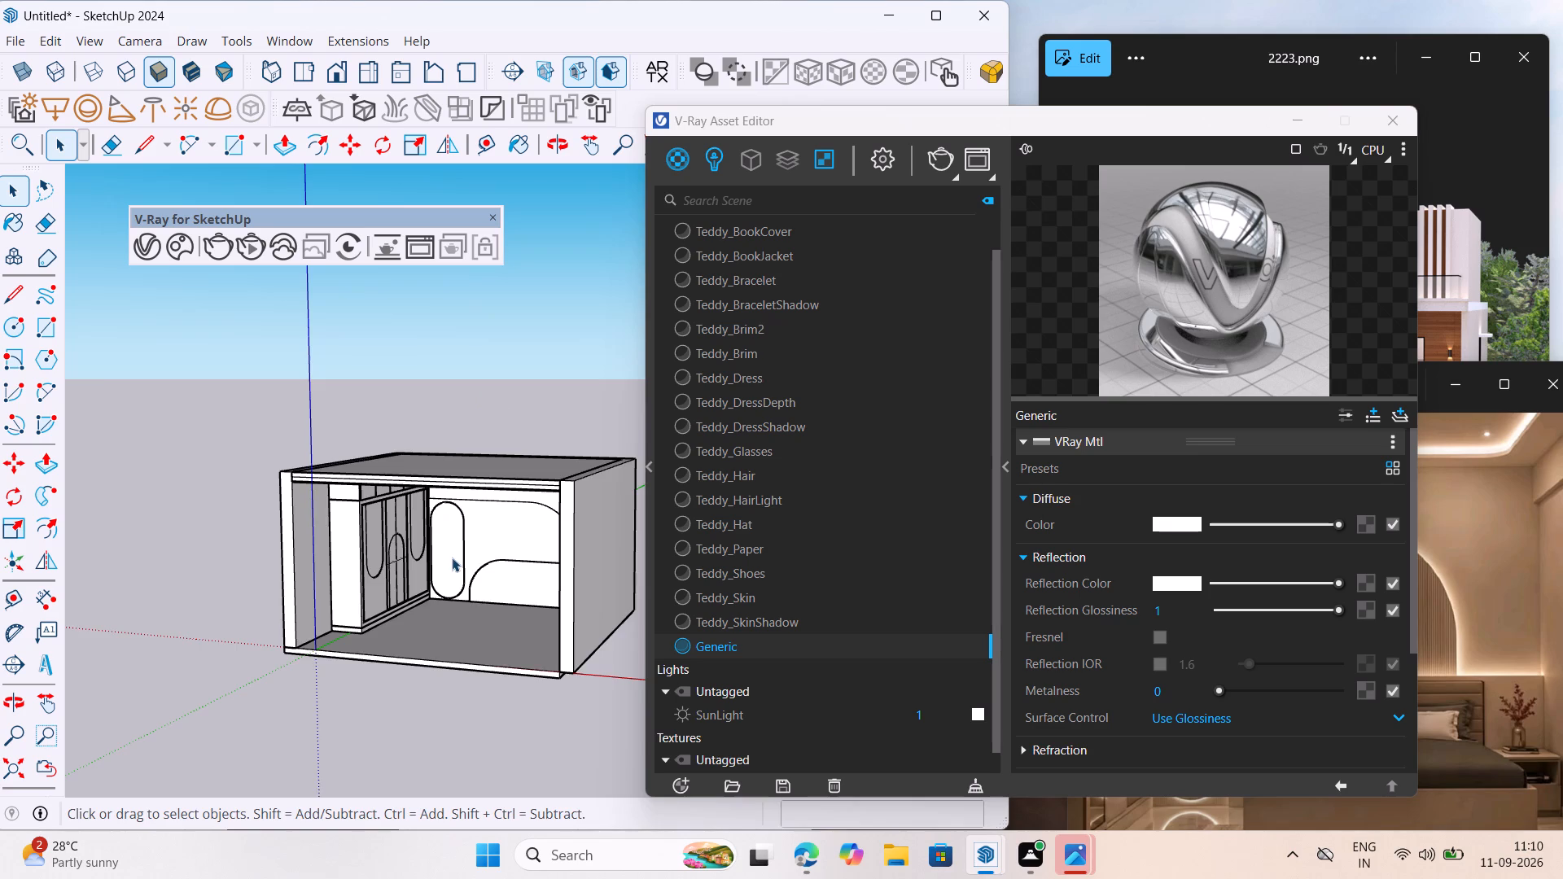
pyautogui.scroll(6, 447, 560)
pyautogui.scroll(-5, 310, 654)
pyautogui.moveTo(443, 662); pyautogui.dragTo(485, 665, button='middle')
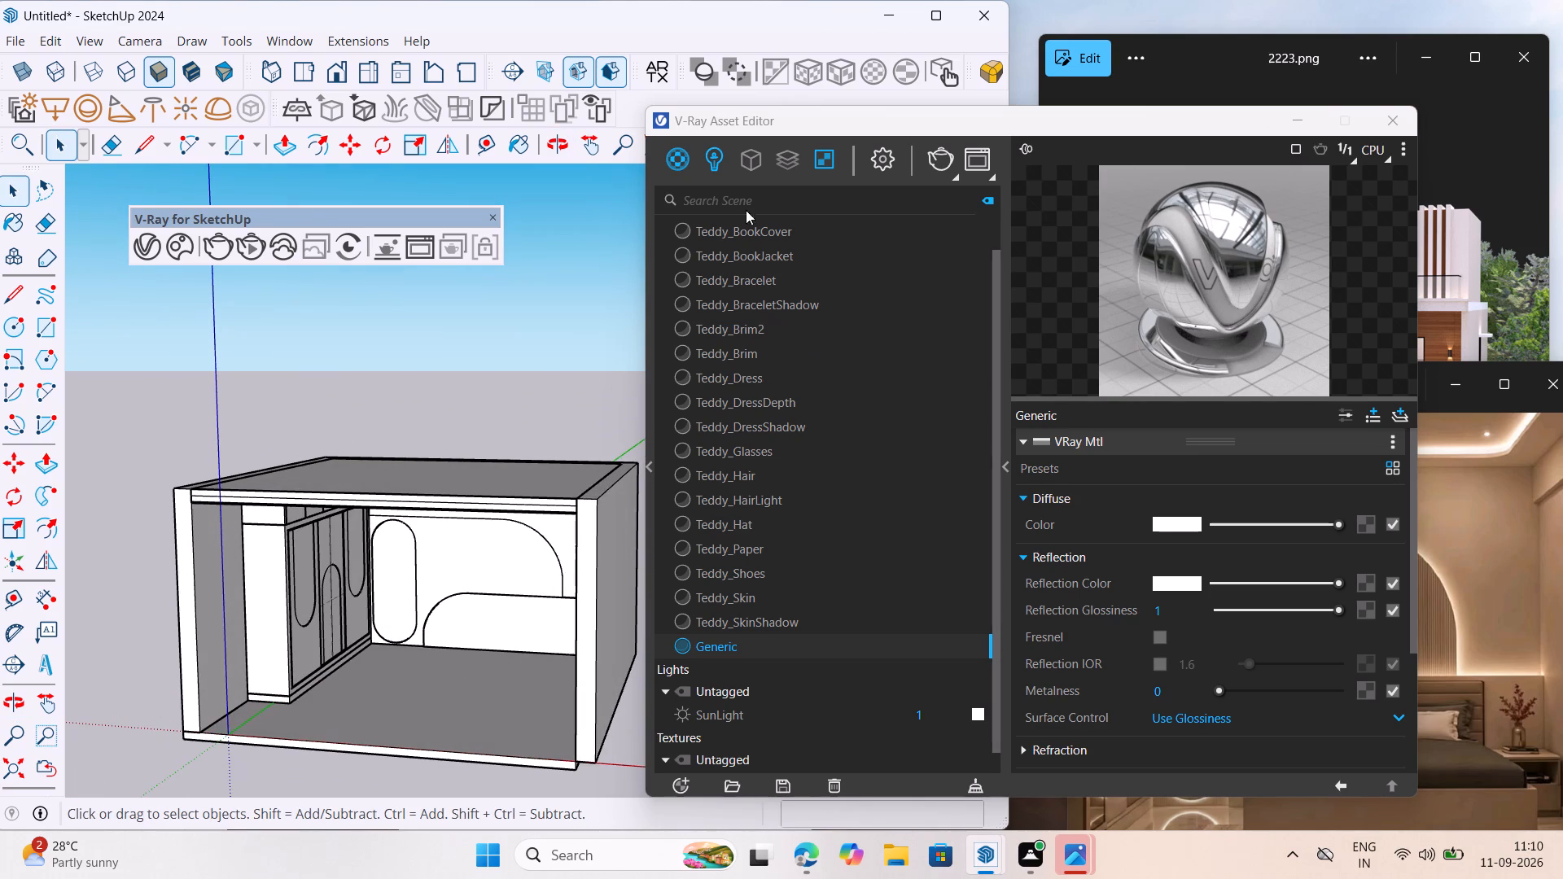
# Open the Chaos Cosmos library and browse the Wood category of its online materials.
pyautogui.click(177, 244)
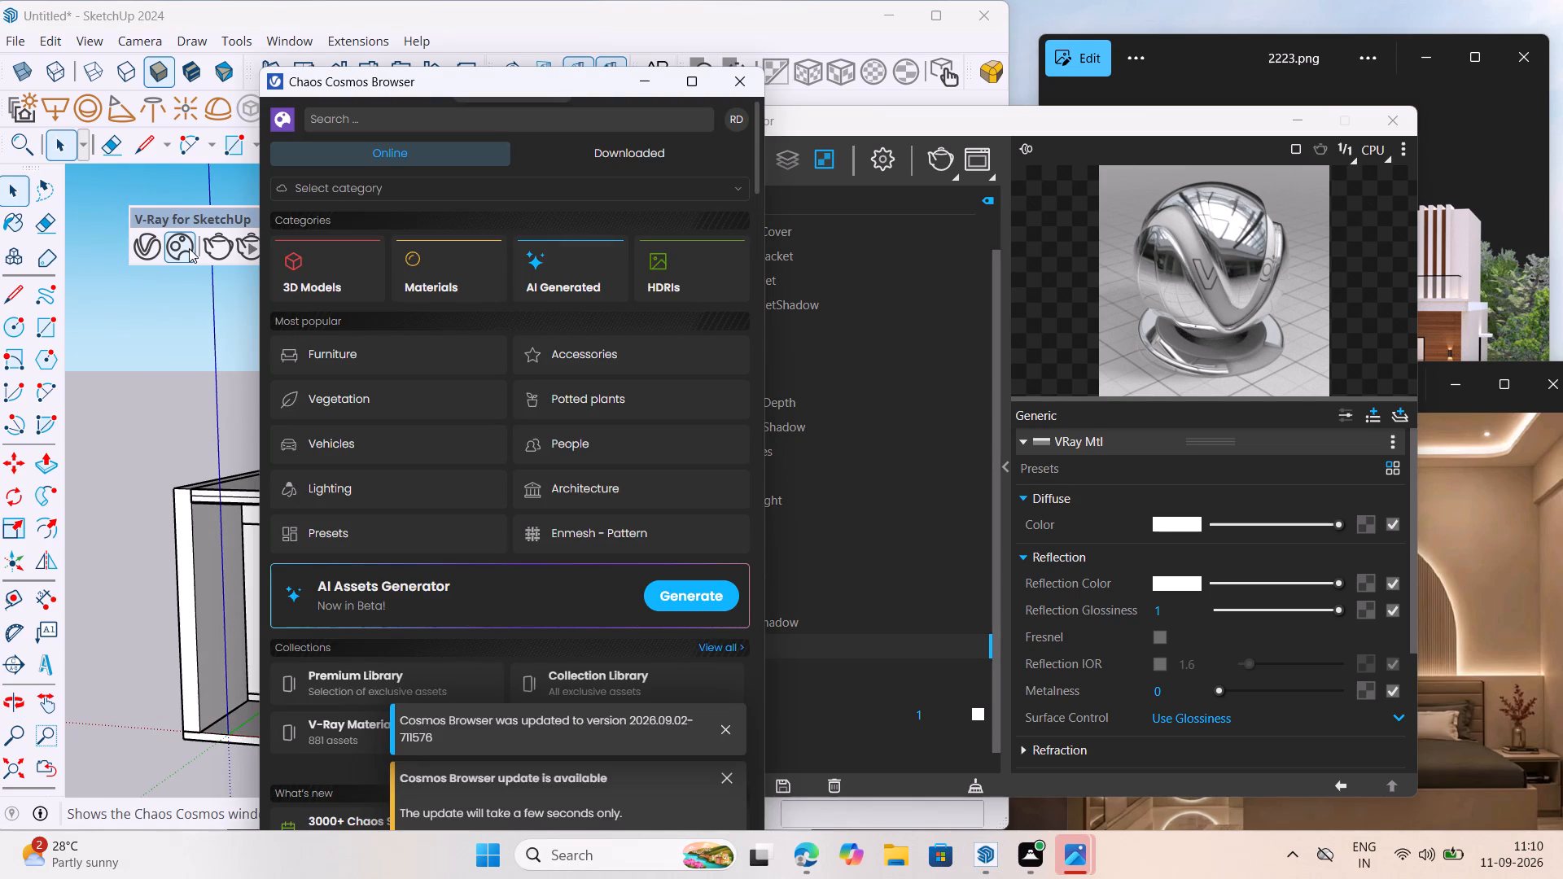
pyautogui.click(418, 183)
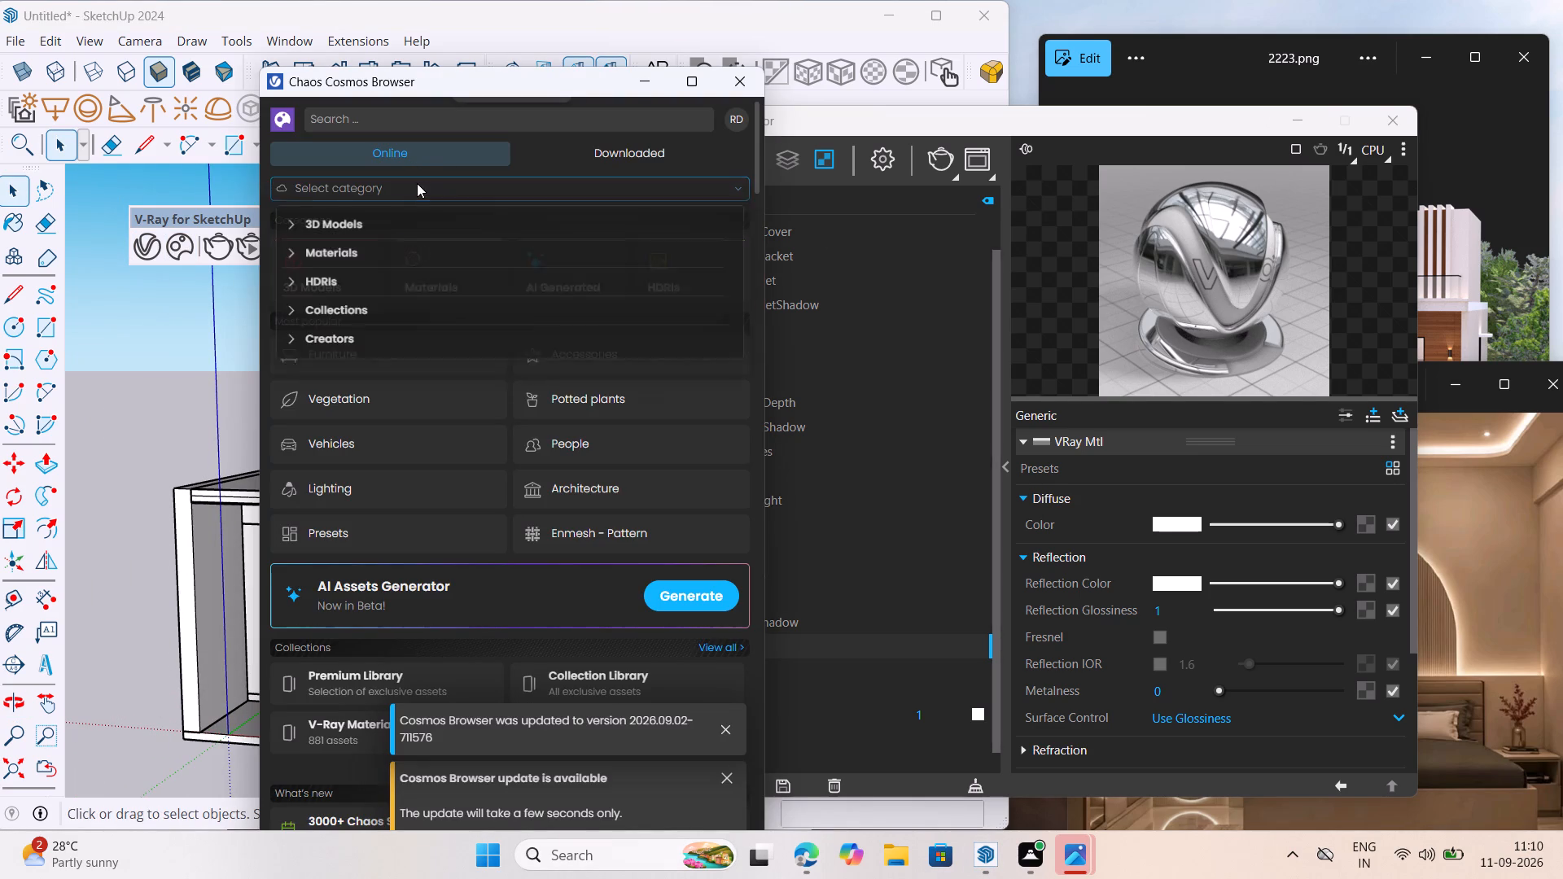
pyautogui.click(363, 252)
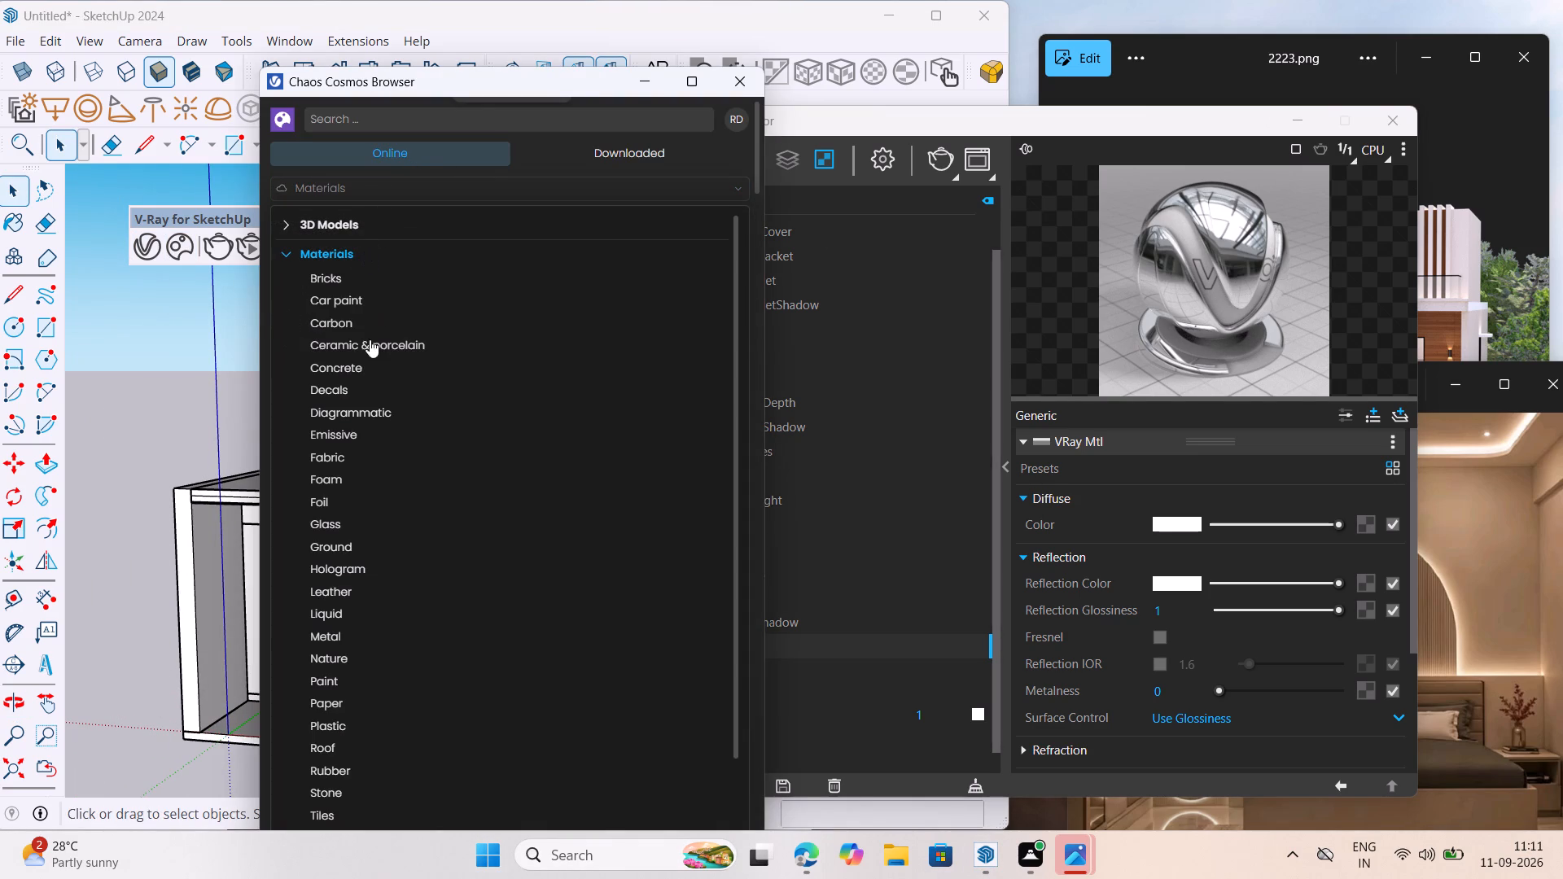
pyautogui.scroll(-1, 357, 491)
pyautogui.scroll(-5, 357, 711)
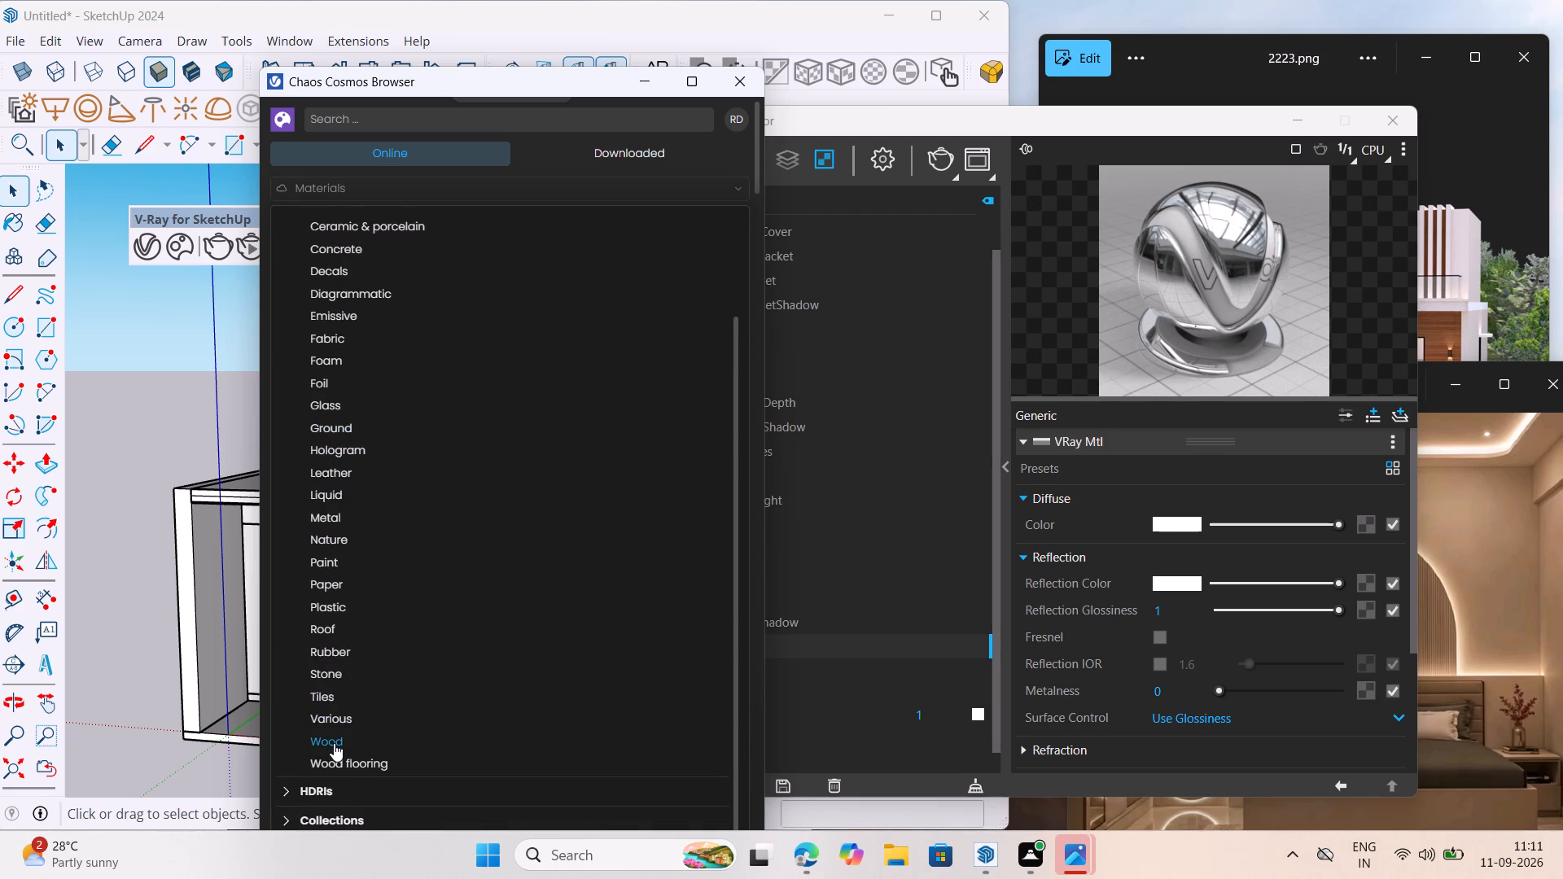
pyautogui.click(334, 743)
pyautogui.scroll(-5, 371, 501)
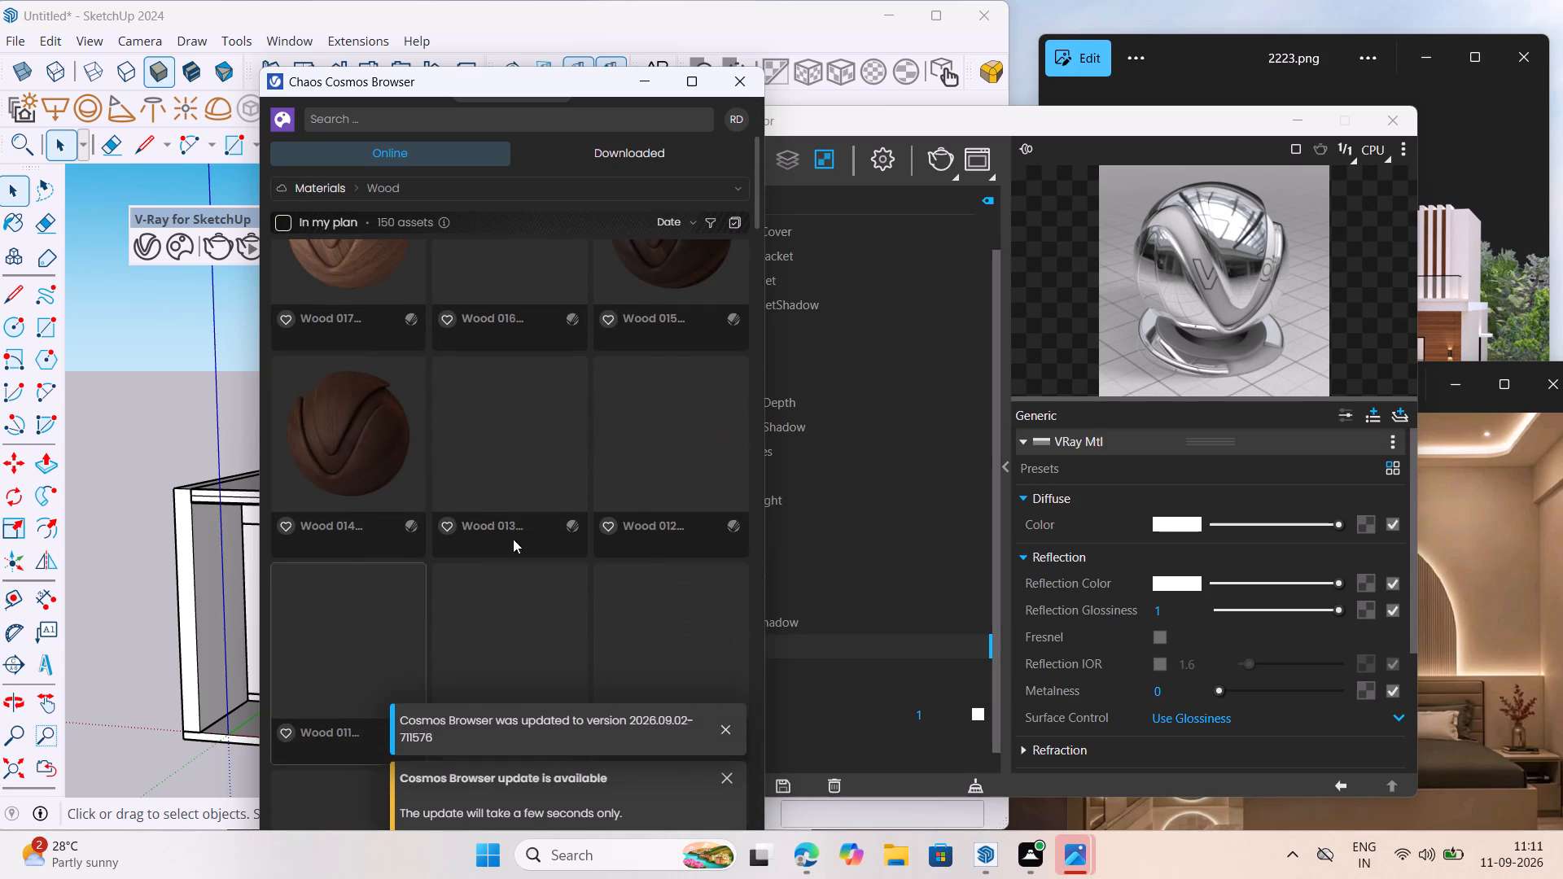
pyautogui.scroll(3, 425, 461)
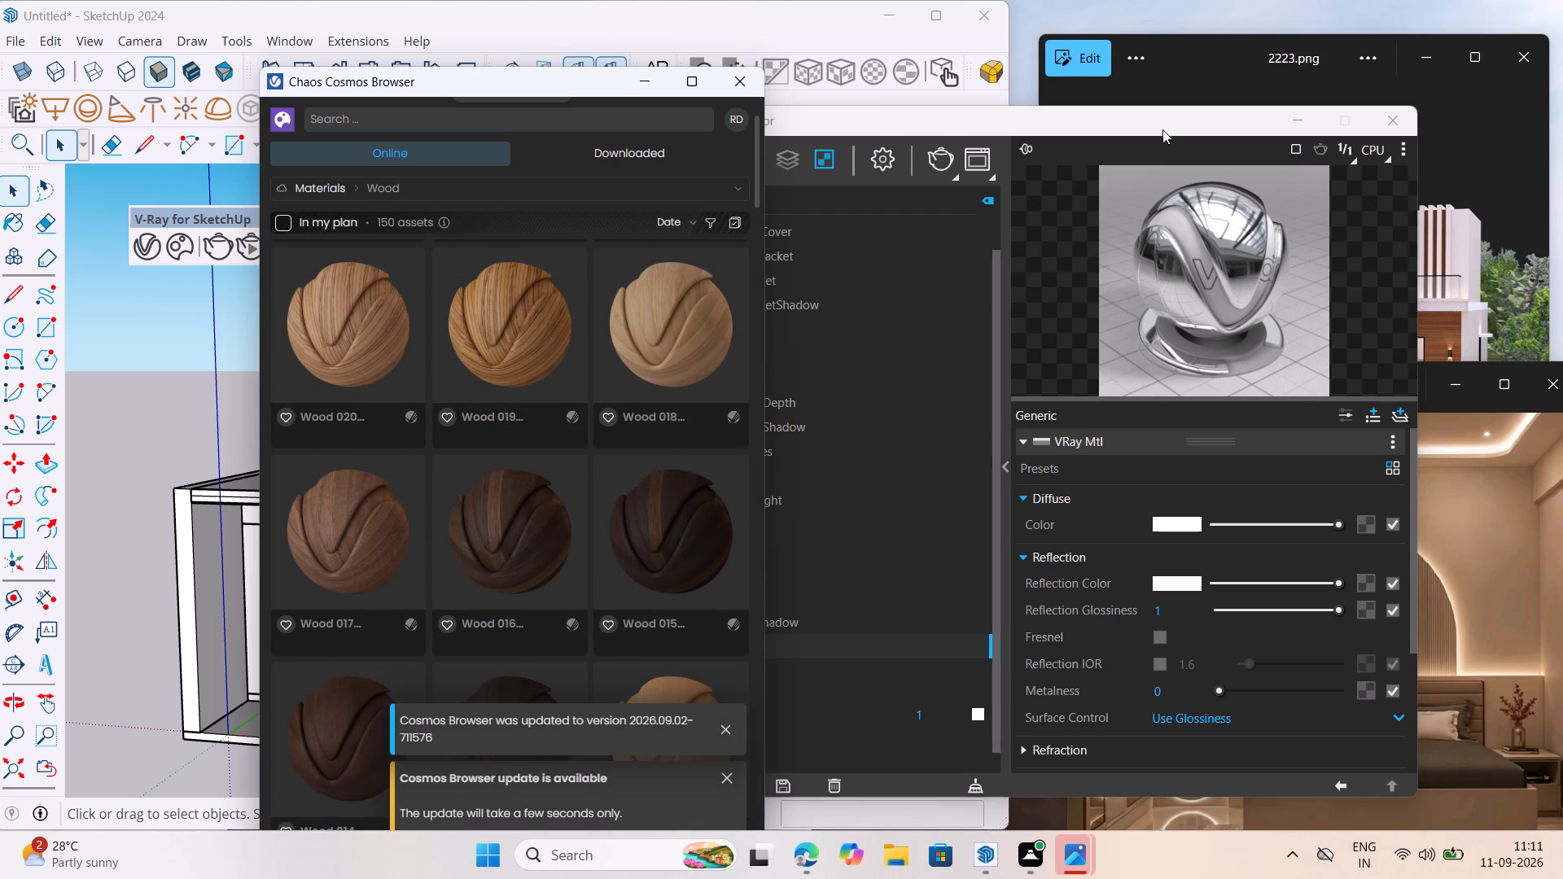
# Close the 2223.png image and arrange the bedroom reference photo fully visible beside the material library.
pyautogui.moveTo(1170, 122); pyautogui.dragTo(1235, 751)
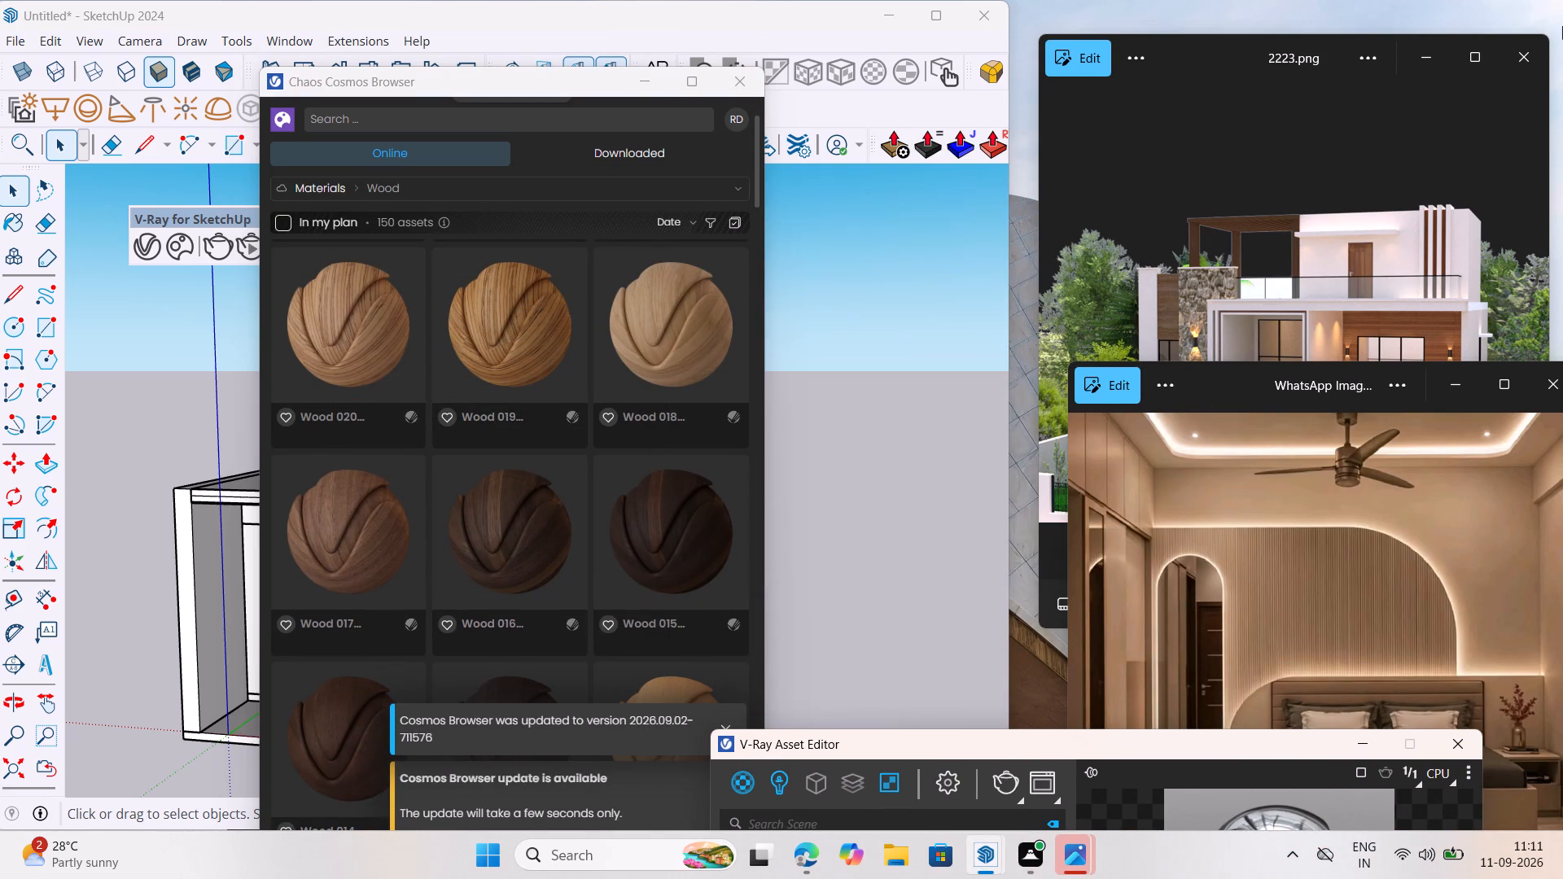
pyautogui.click(1530, 40)
pyautogui.moveTo(1248, 385); pyautogui.dragTo(1194, 113)
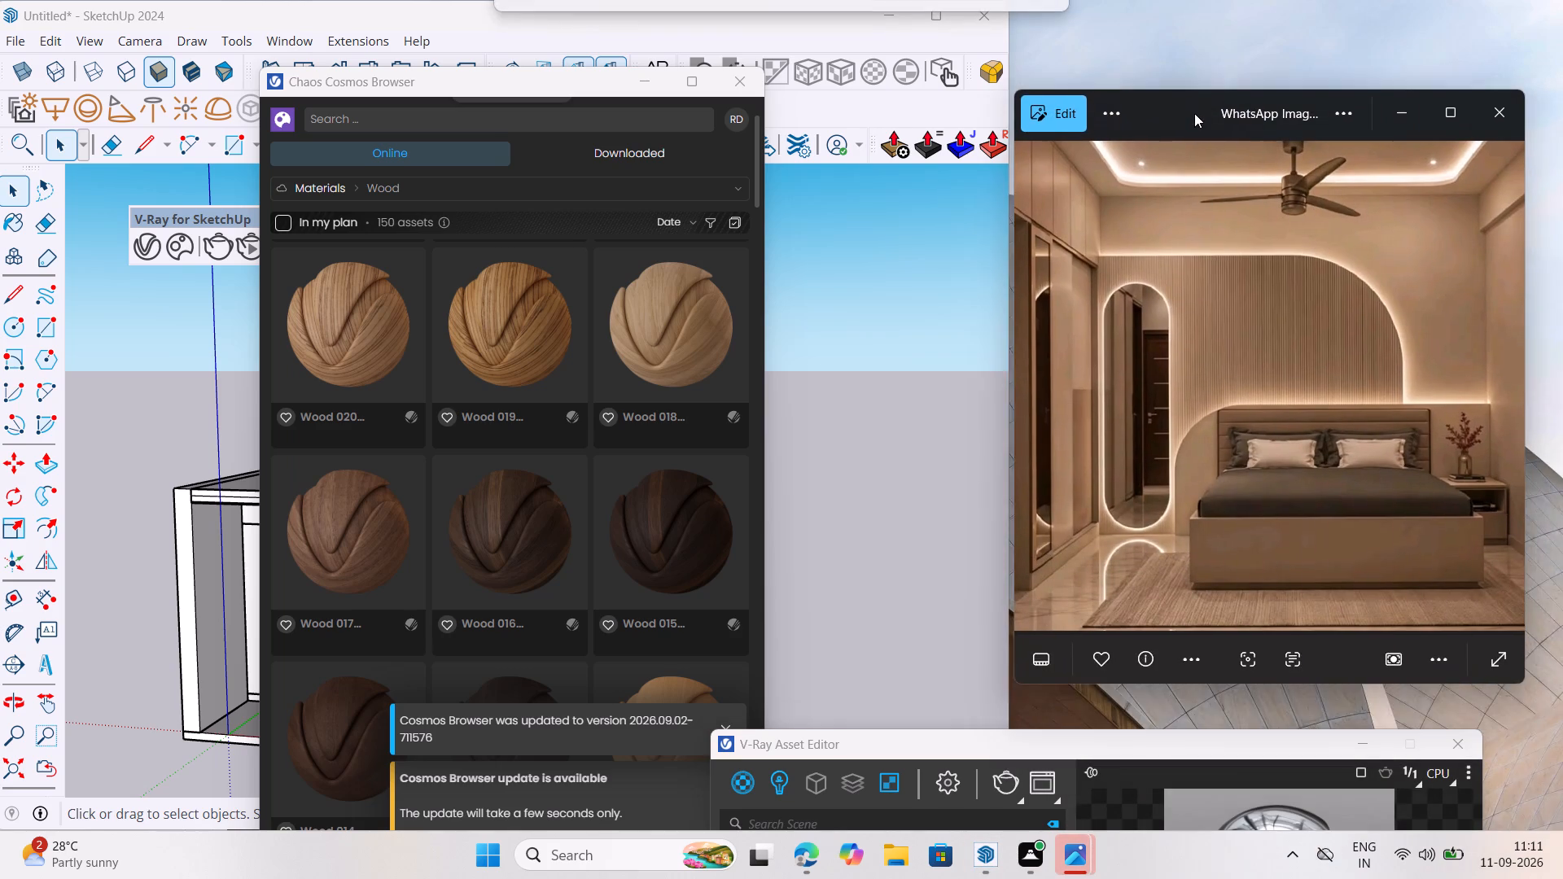
pyautogui.moveTo(1194, 113); pyautogui.dragTo(1206, 129)
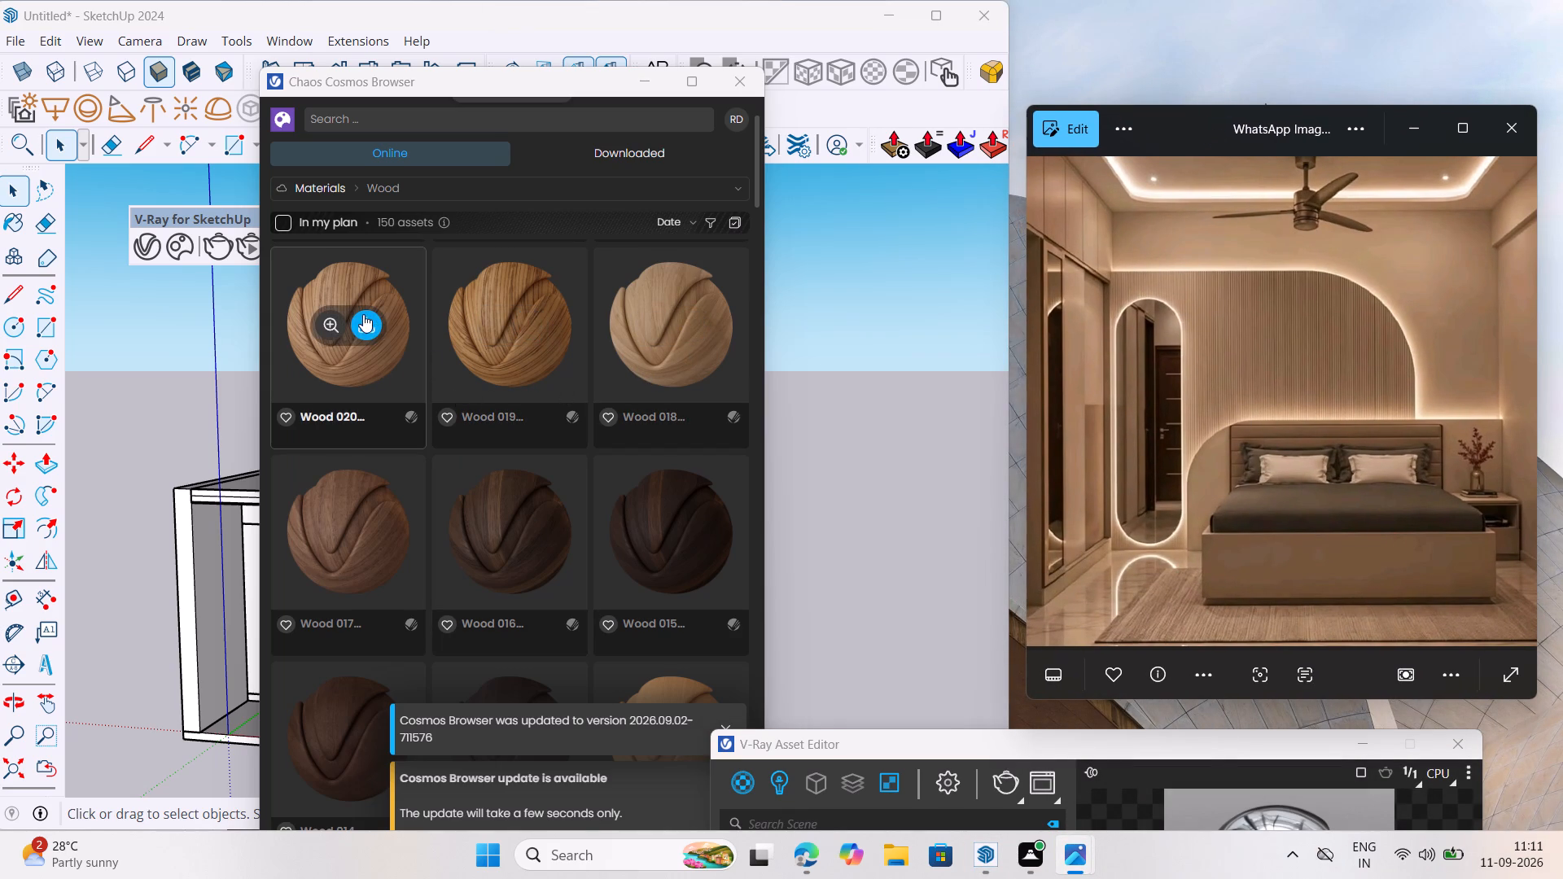
# Download the Wood 020 27.76cm material, import it into the scene and bring the Asset Editor back into view.
pyautogui.click(362, 317)
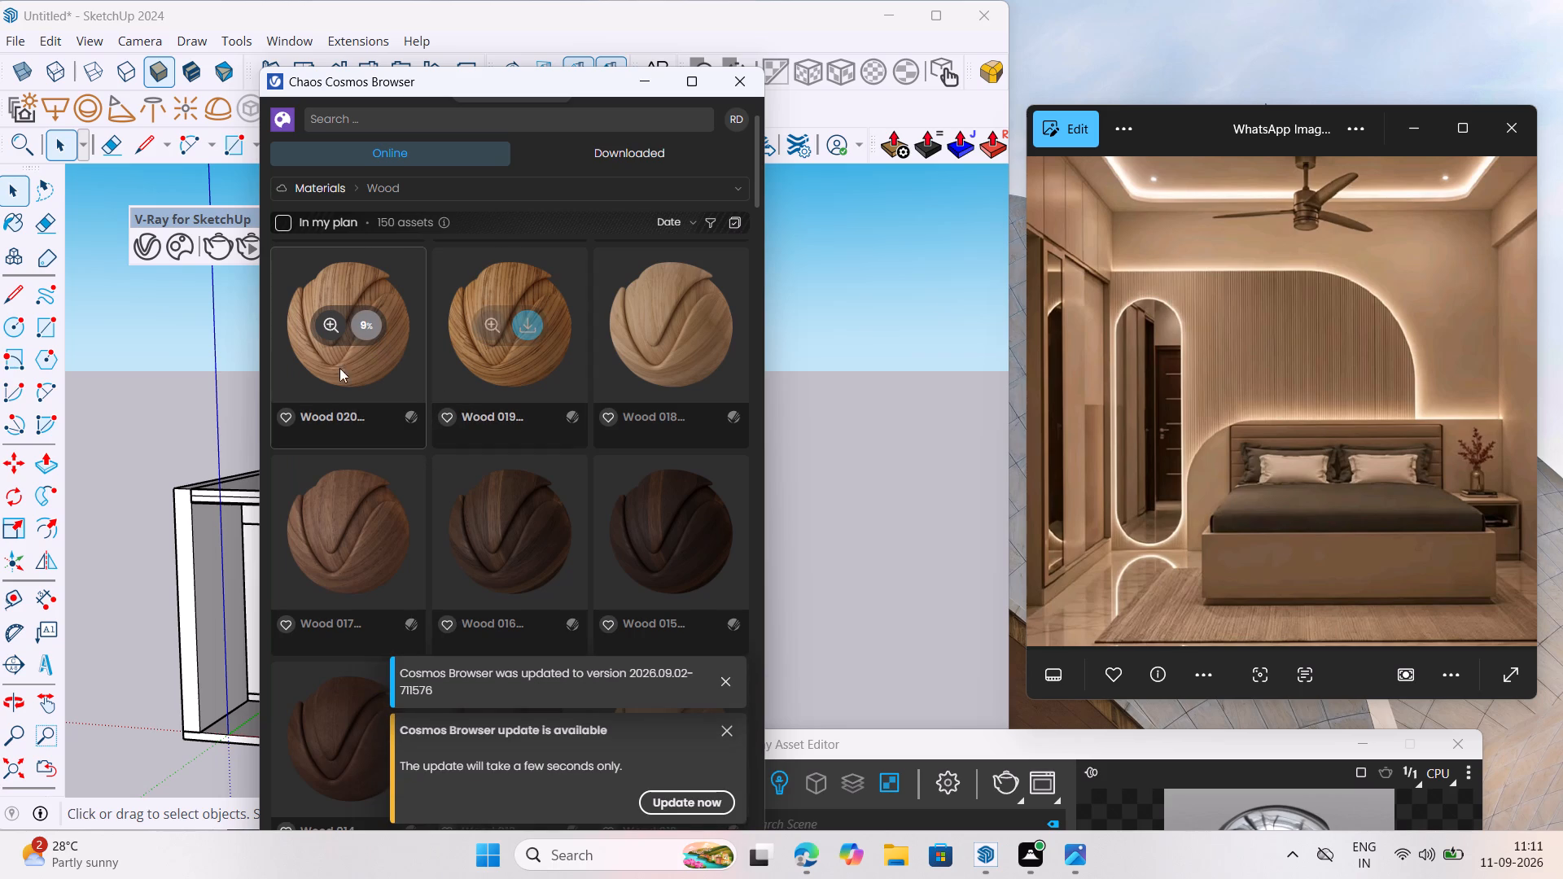
pyautogui.click(726, 680)
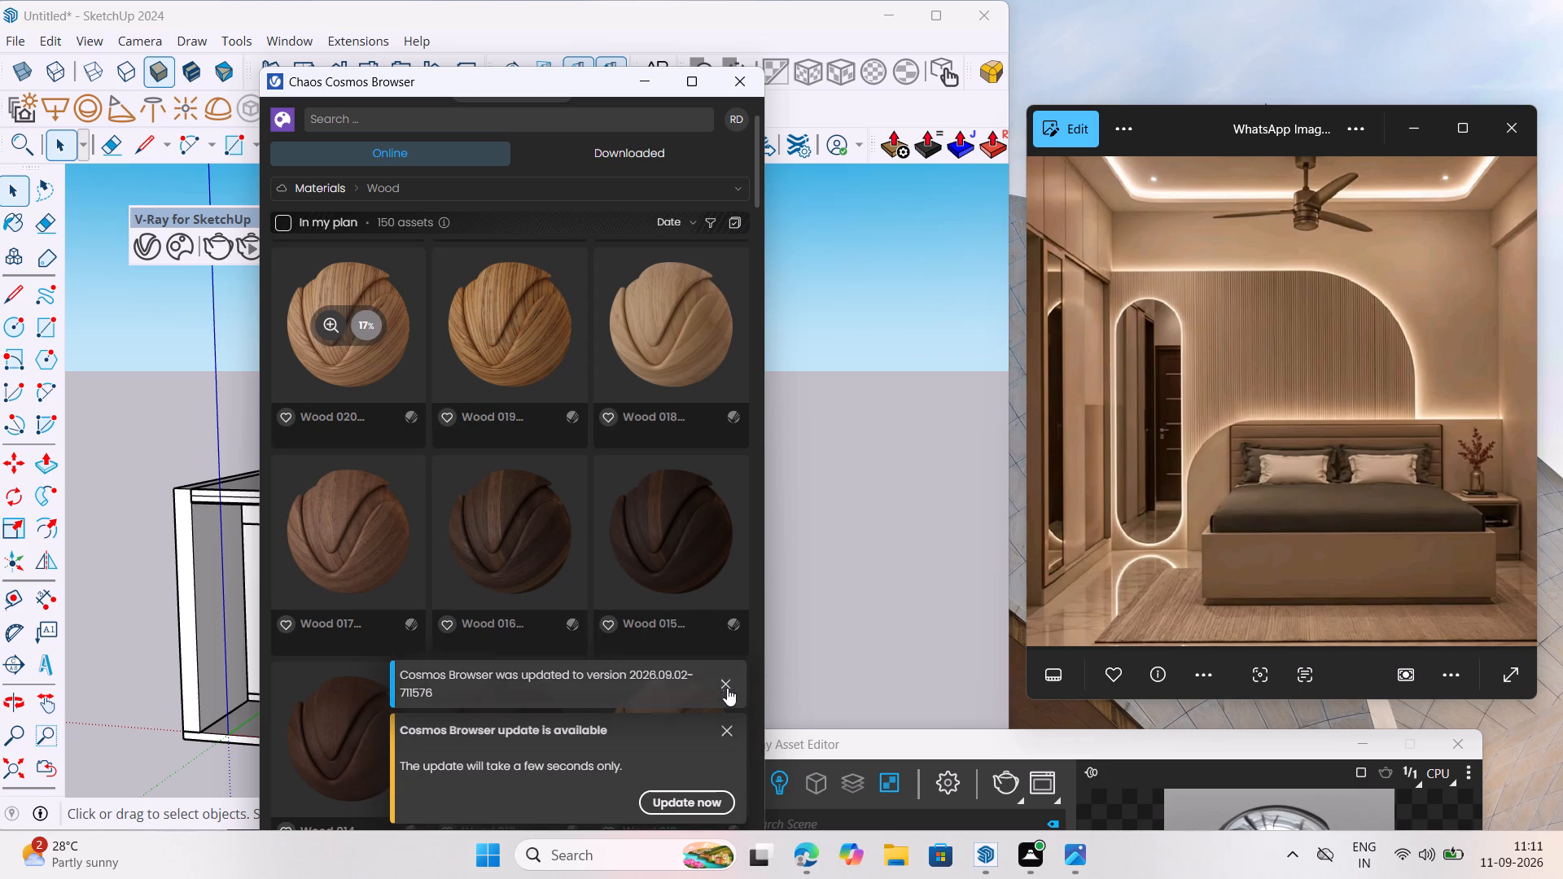
pyautogui.click(729, 727)
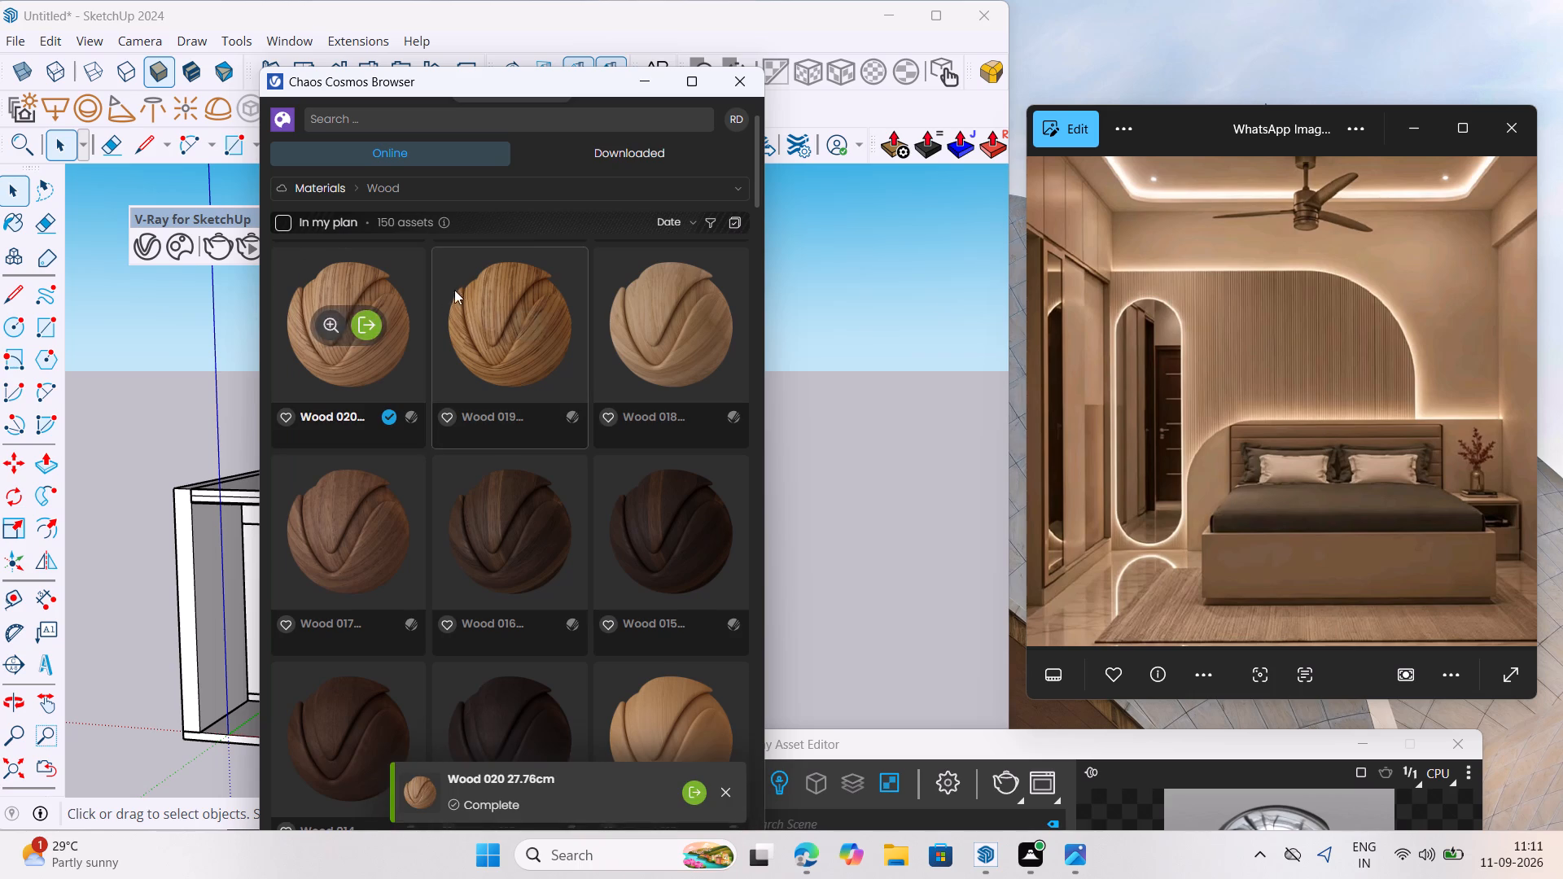
pyautogui.click(370, 321)
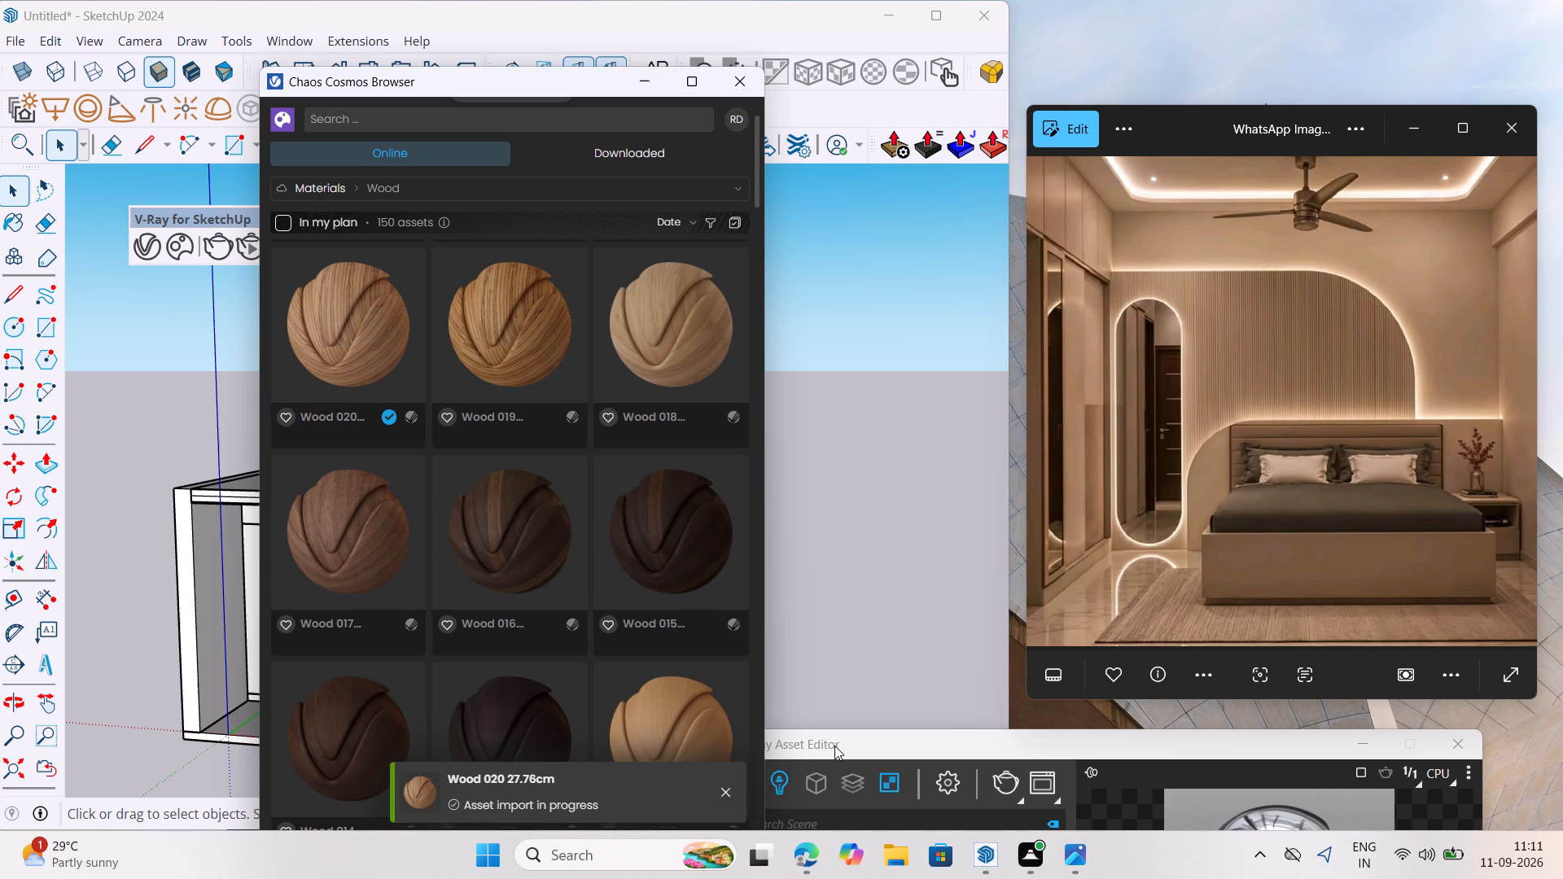
pyautogui.moveTo(834, 745); pyautogui.dragTo(881, 119)
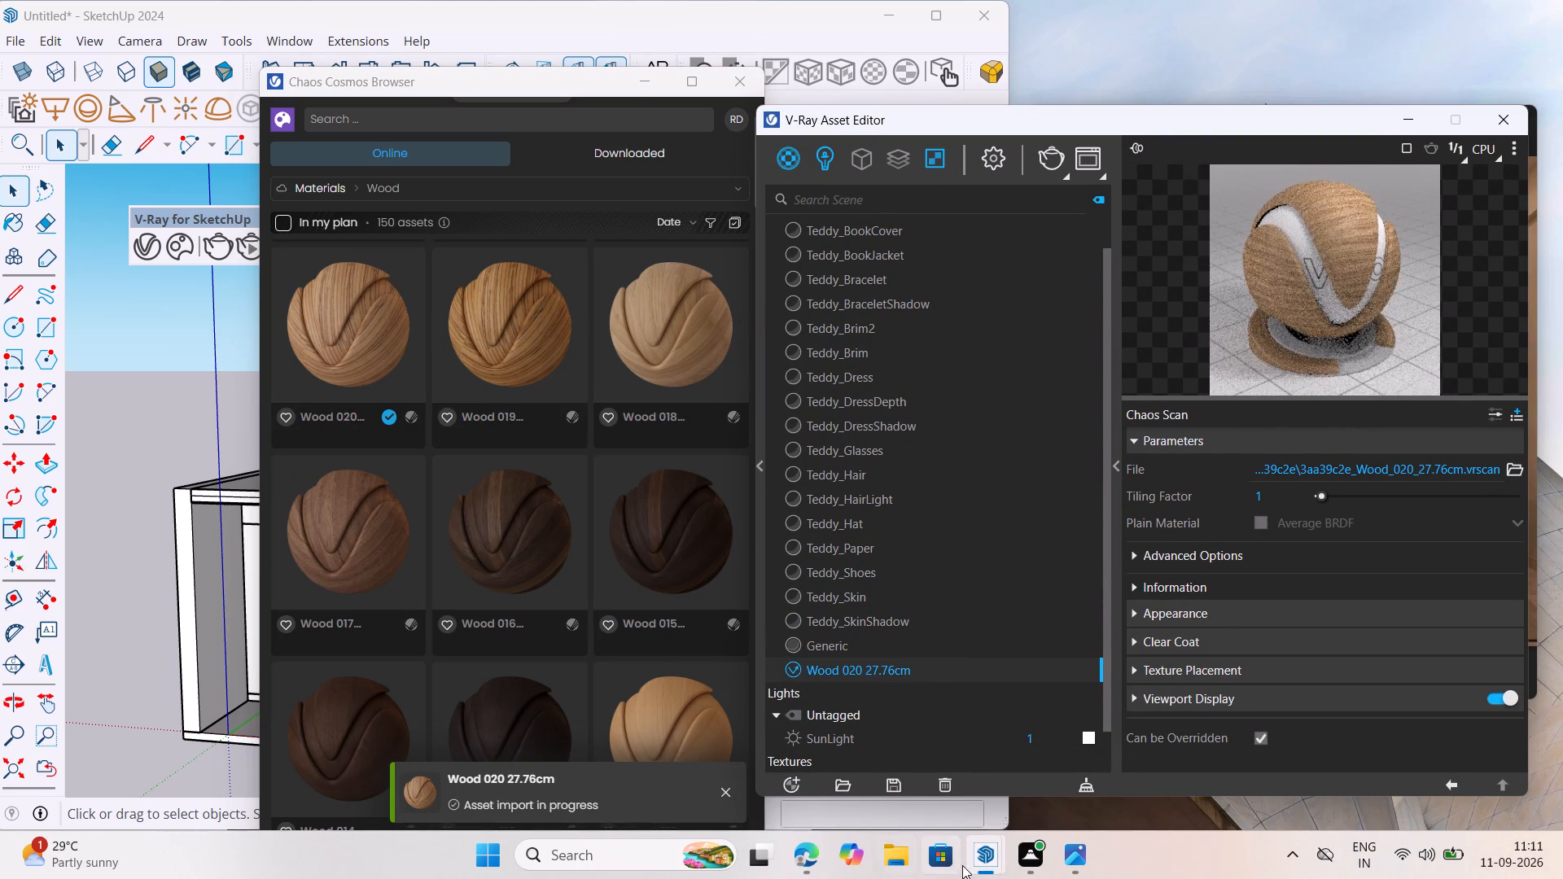
# Switch to Microsoft Edge and search in a new tab for "socha meaning in hindi".
pyautogui.click(805, 861)
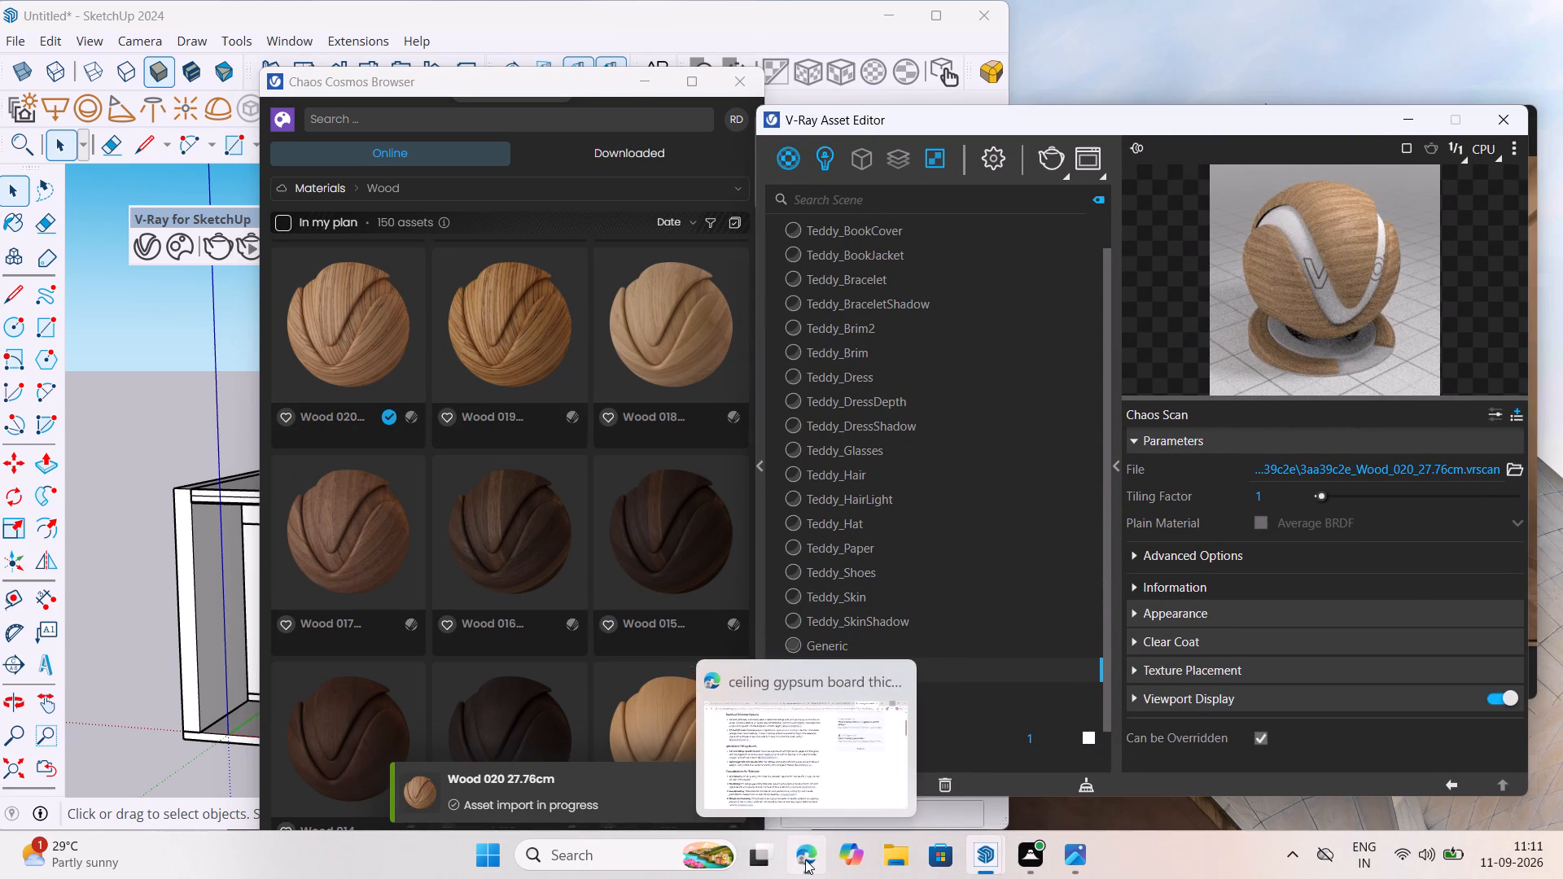
pyautogui.click(1359, 18)
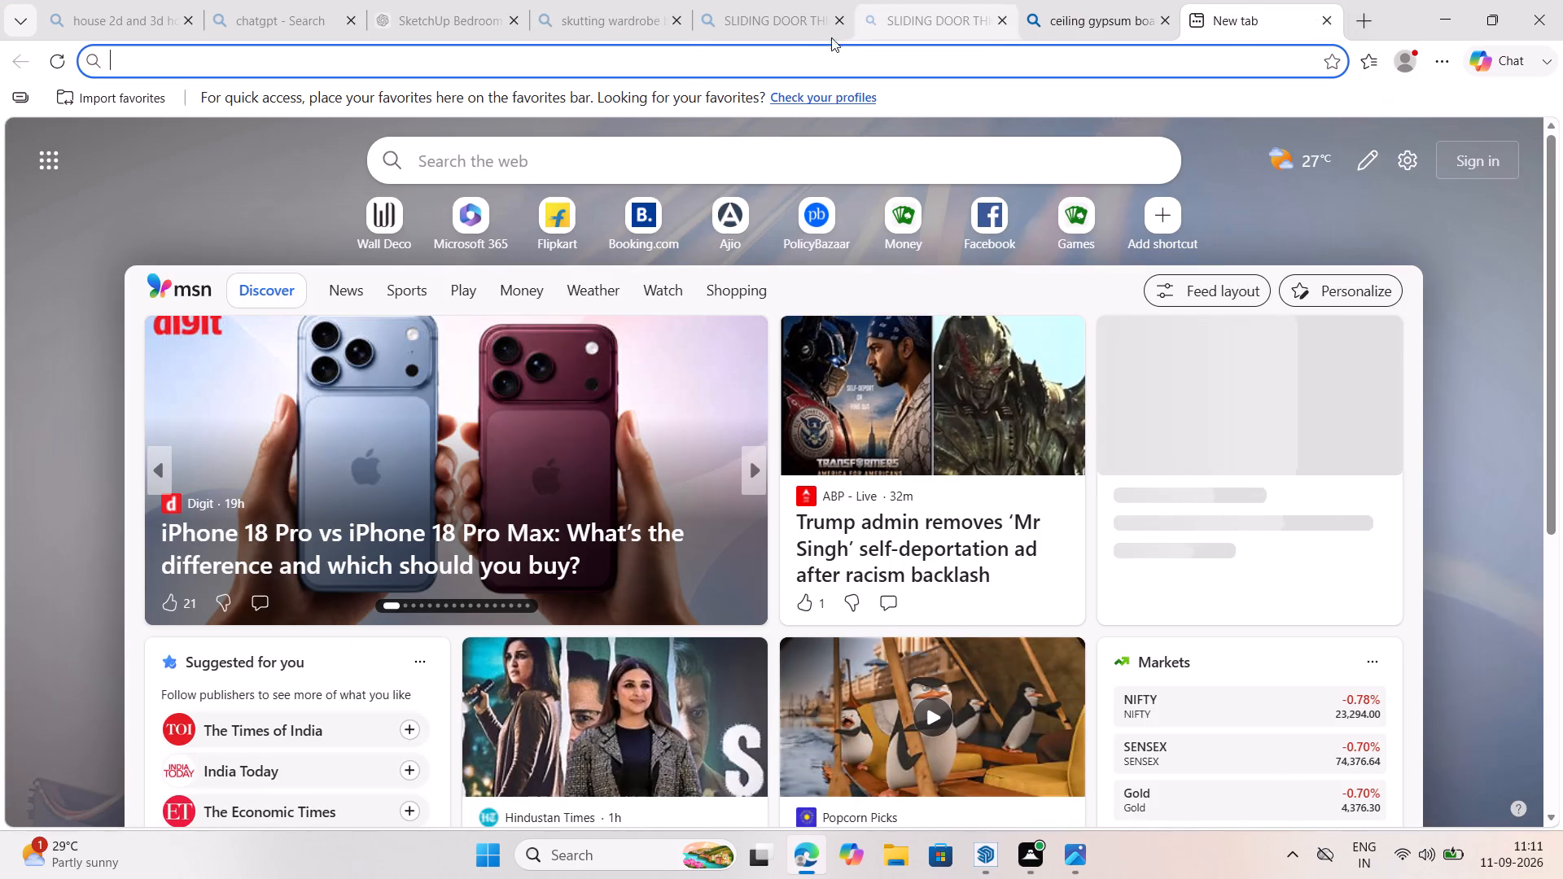
pyautogui.click(768, 67)
pyautogui.write('SOC')
pyautogui.write('HA')
pyautogui.press('space')
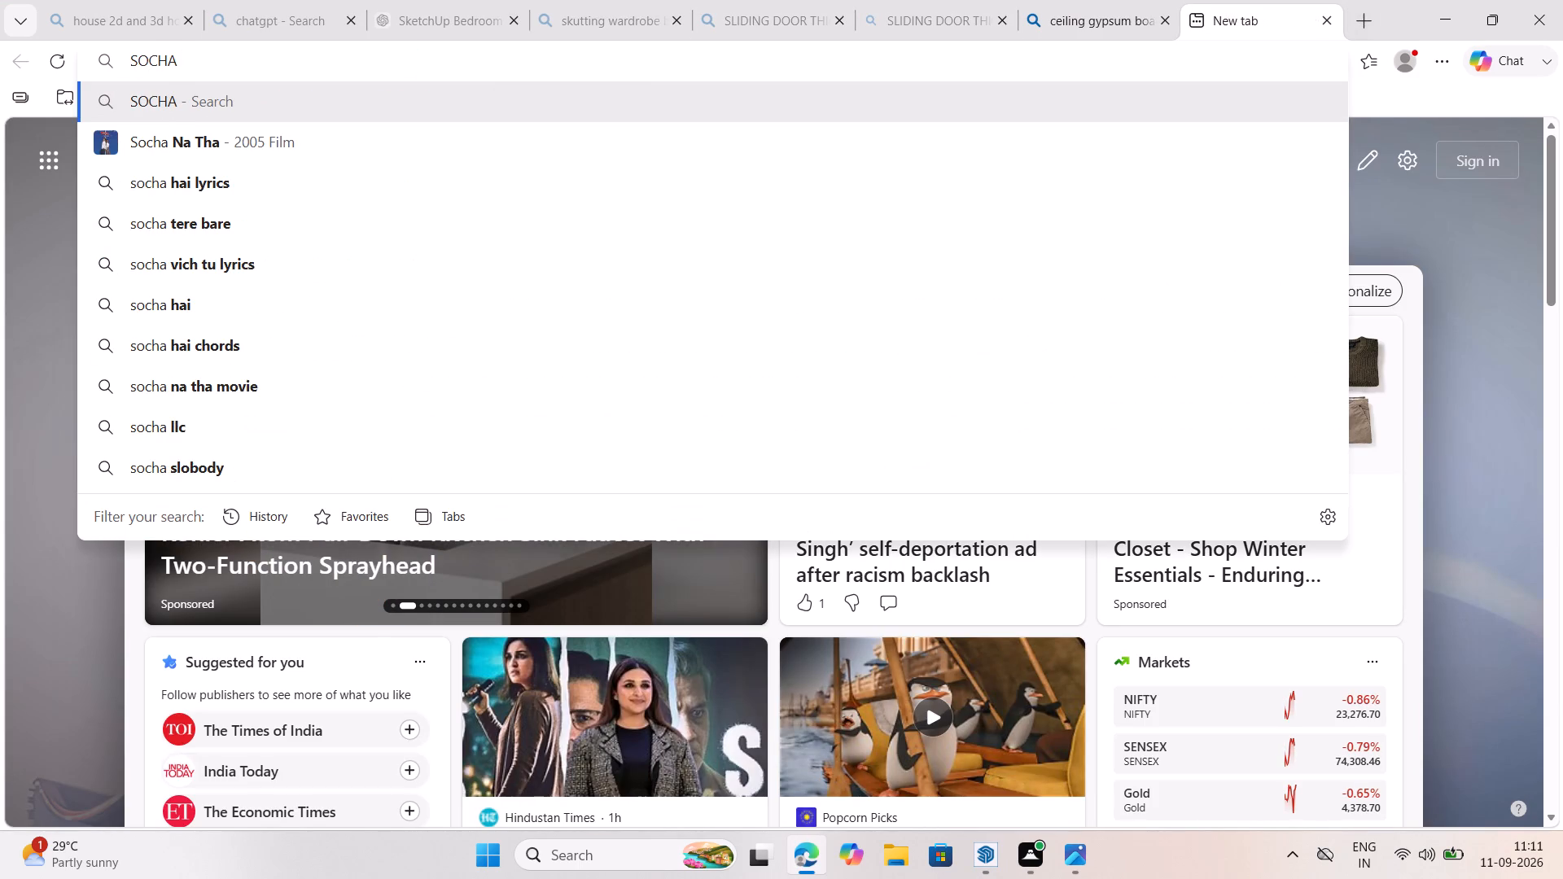
pyautogui.write('MEA')
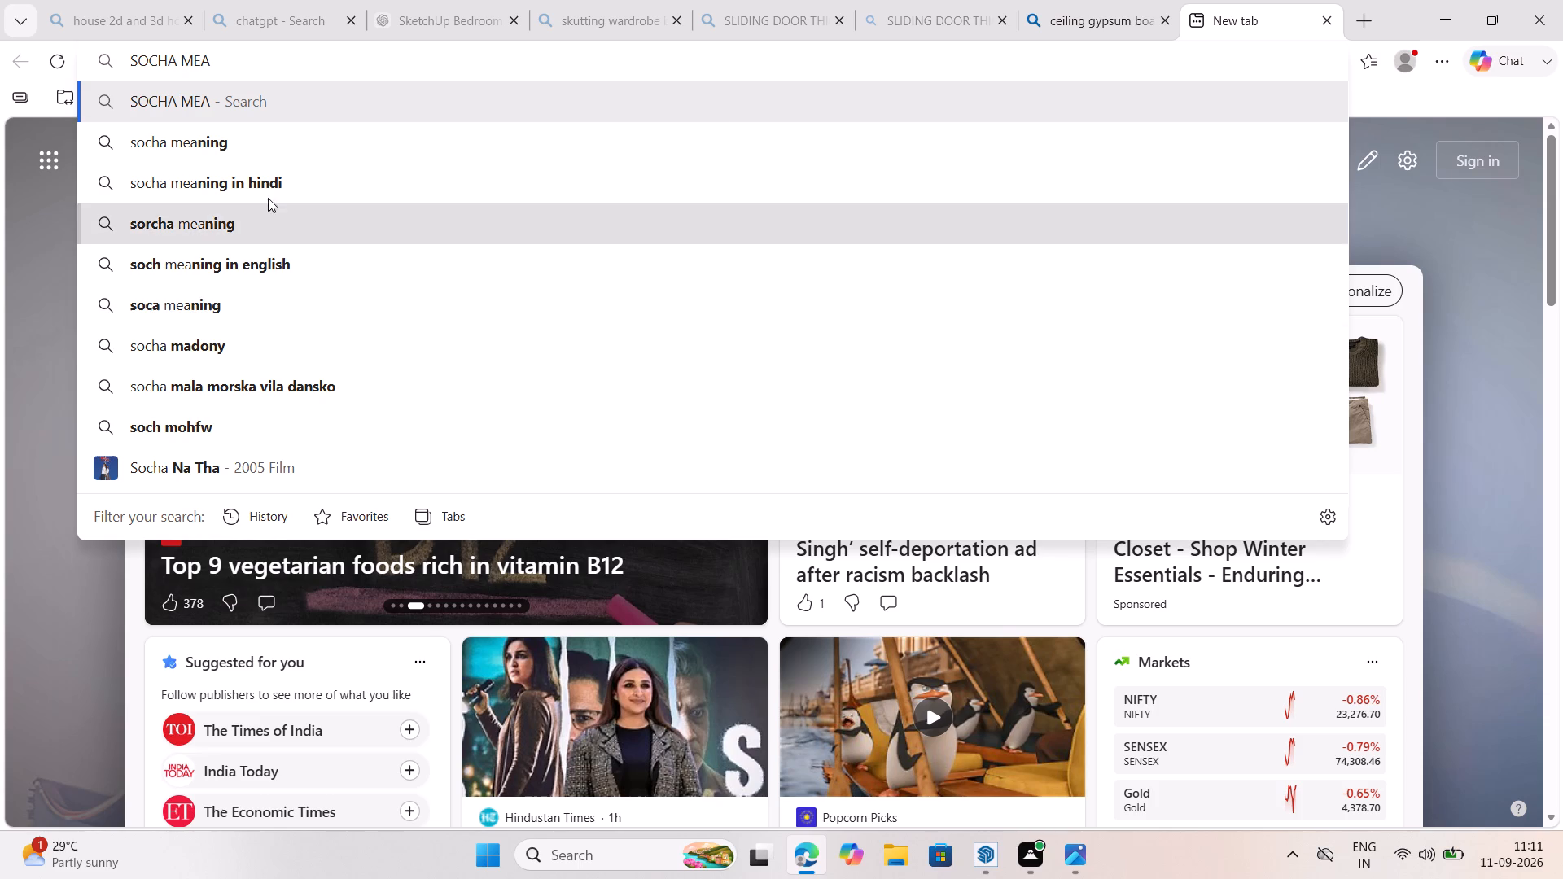
pyautogui.click(352, 173)
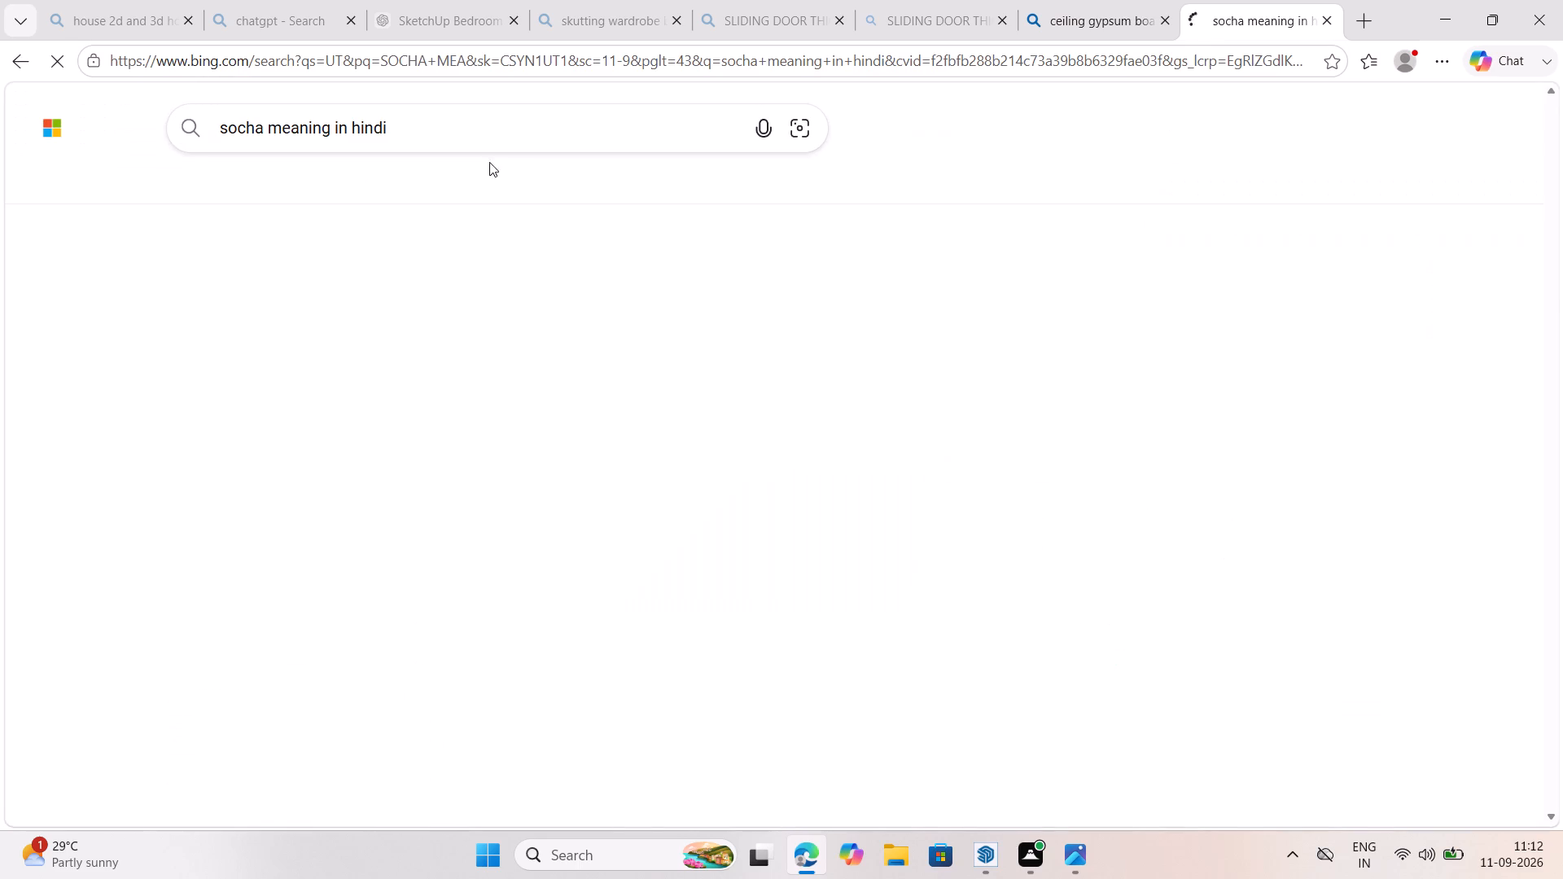
# Search for the meaning of "socha" in Telugu instead, and run that search again to look up the translation.
pyautogui.moveTo(411, 120); pyautogui.dragTo(345, 144)
pyautogui.press('BackSpace')
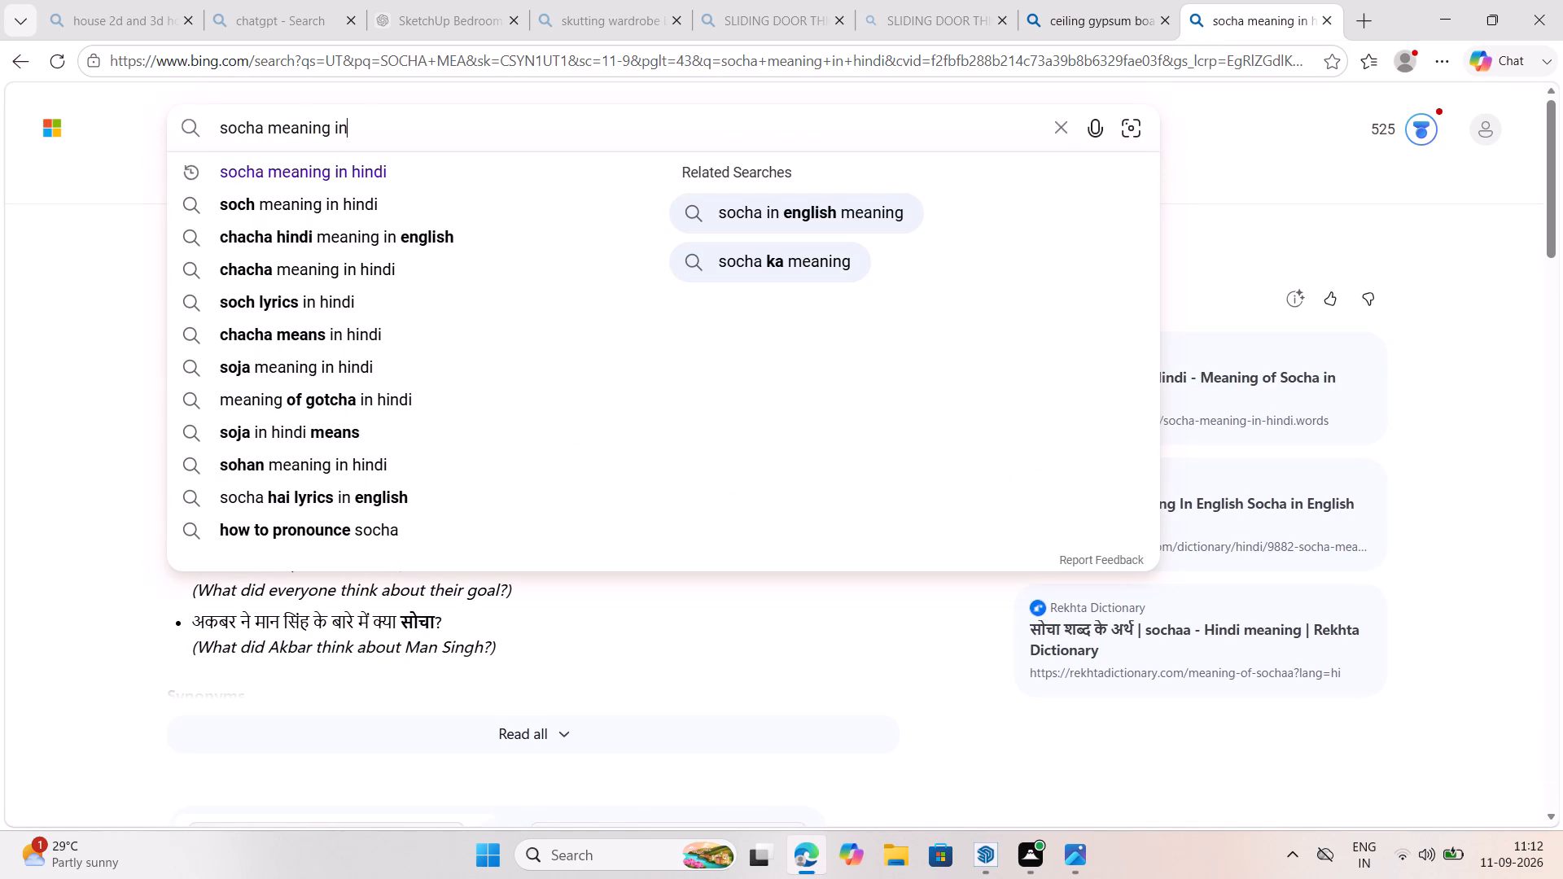
pyautogui.press('t')
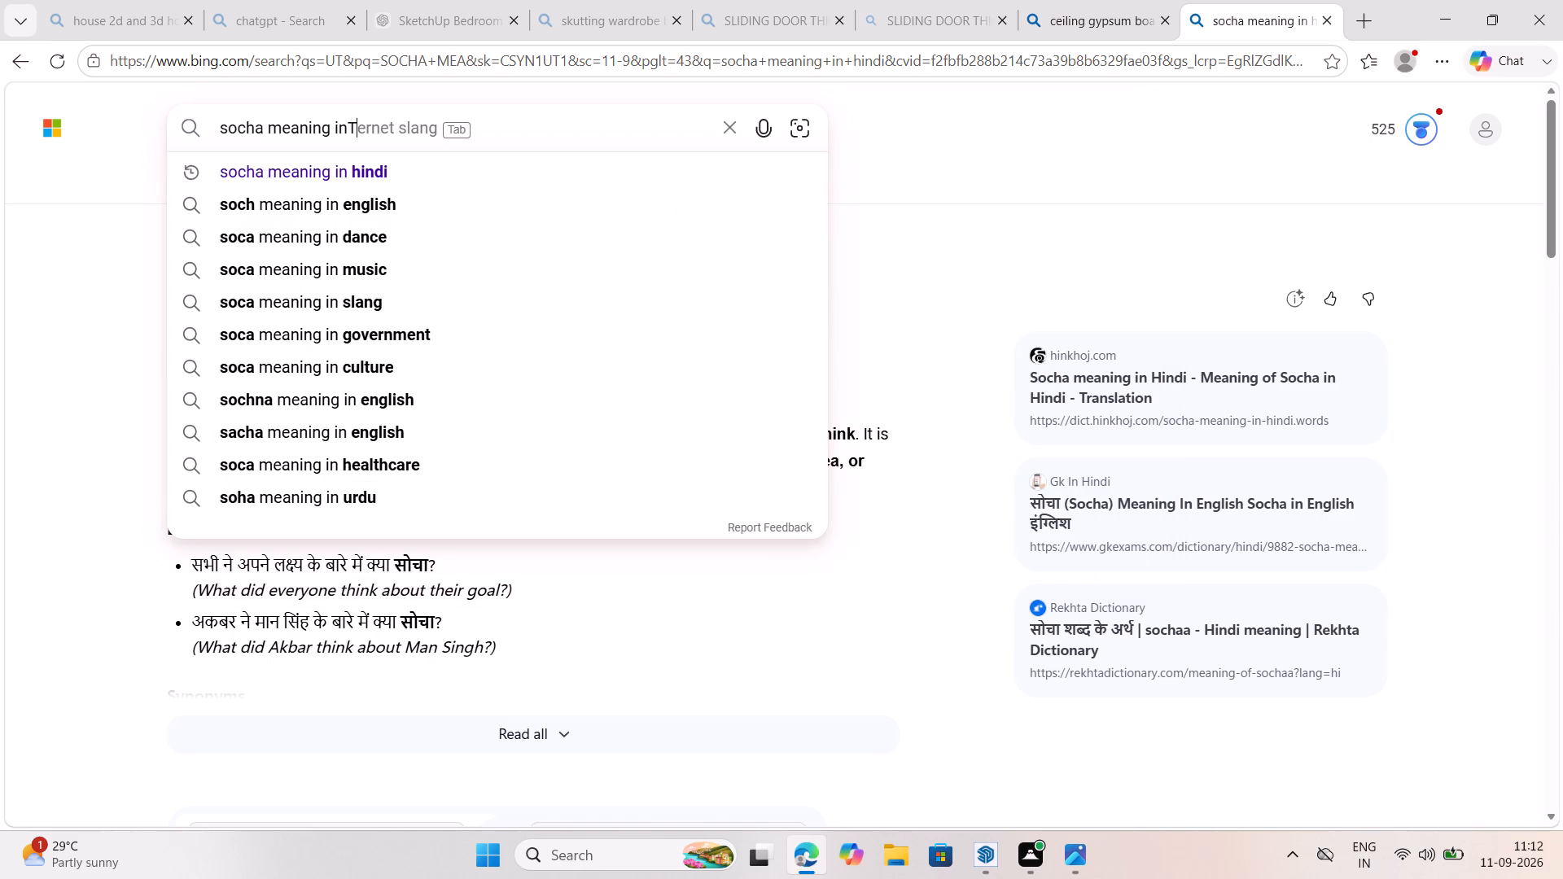
pyautogui.press('e')
pyautogui.write('LI')
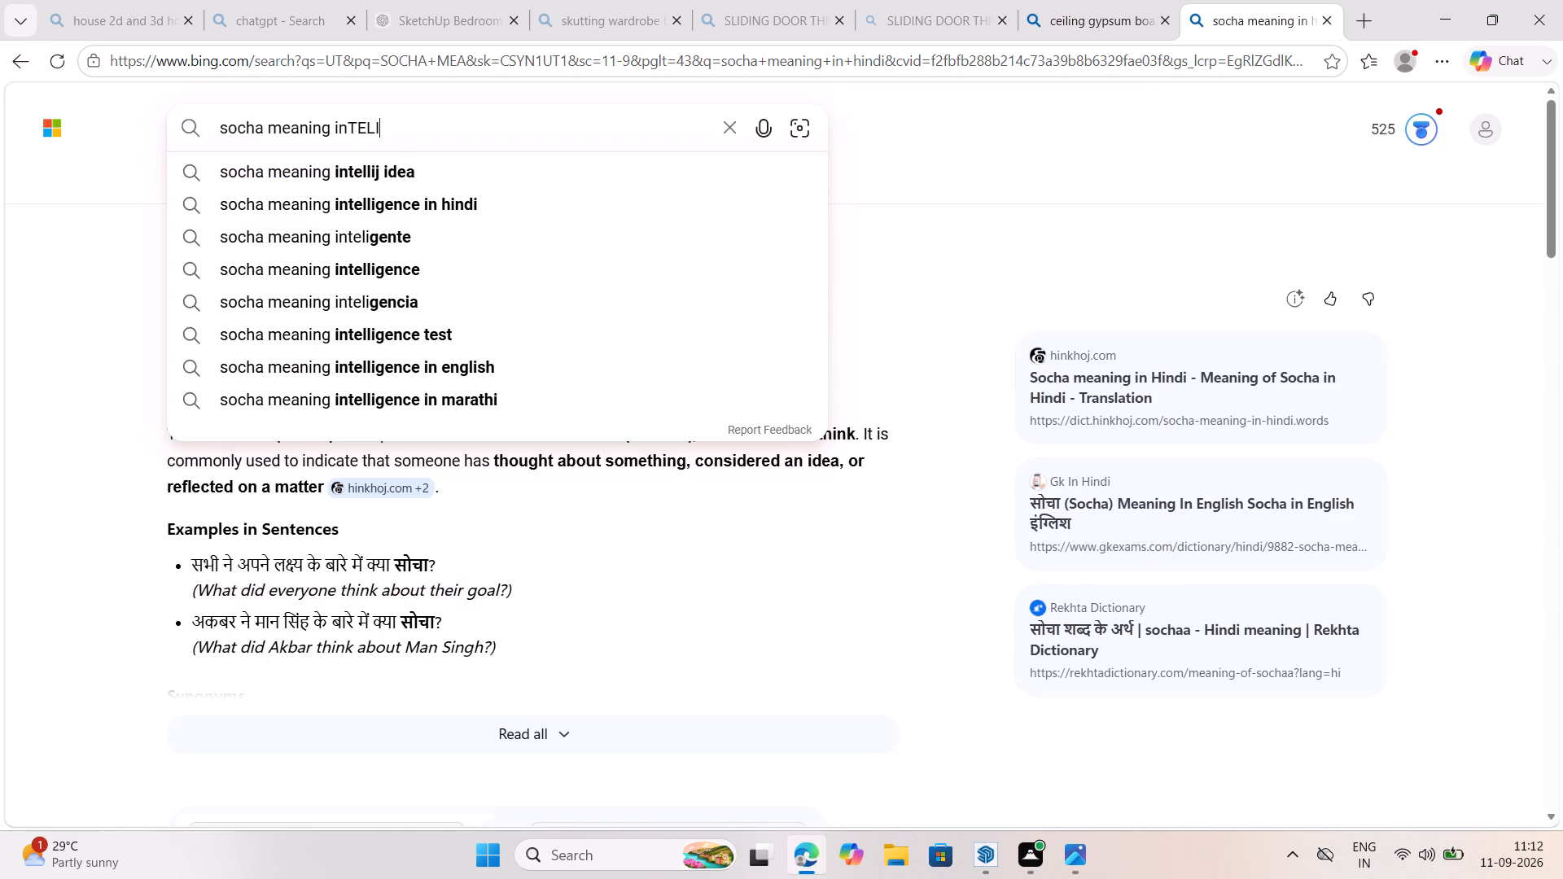
pyautogui.press('BackSpace')
pyautogui.write('UGU')
pyautogui.press('Return')
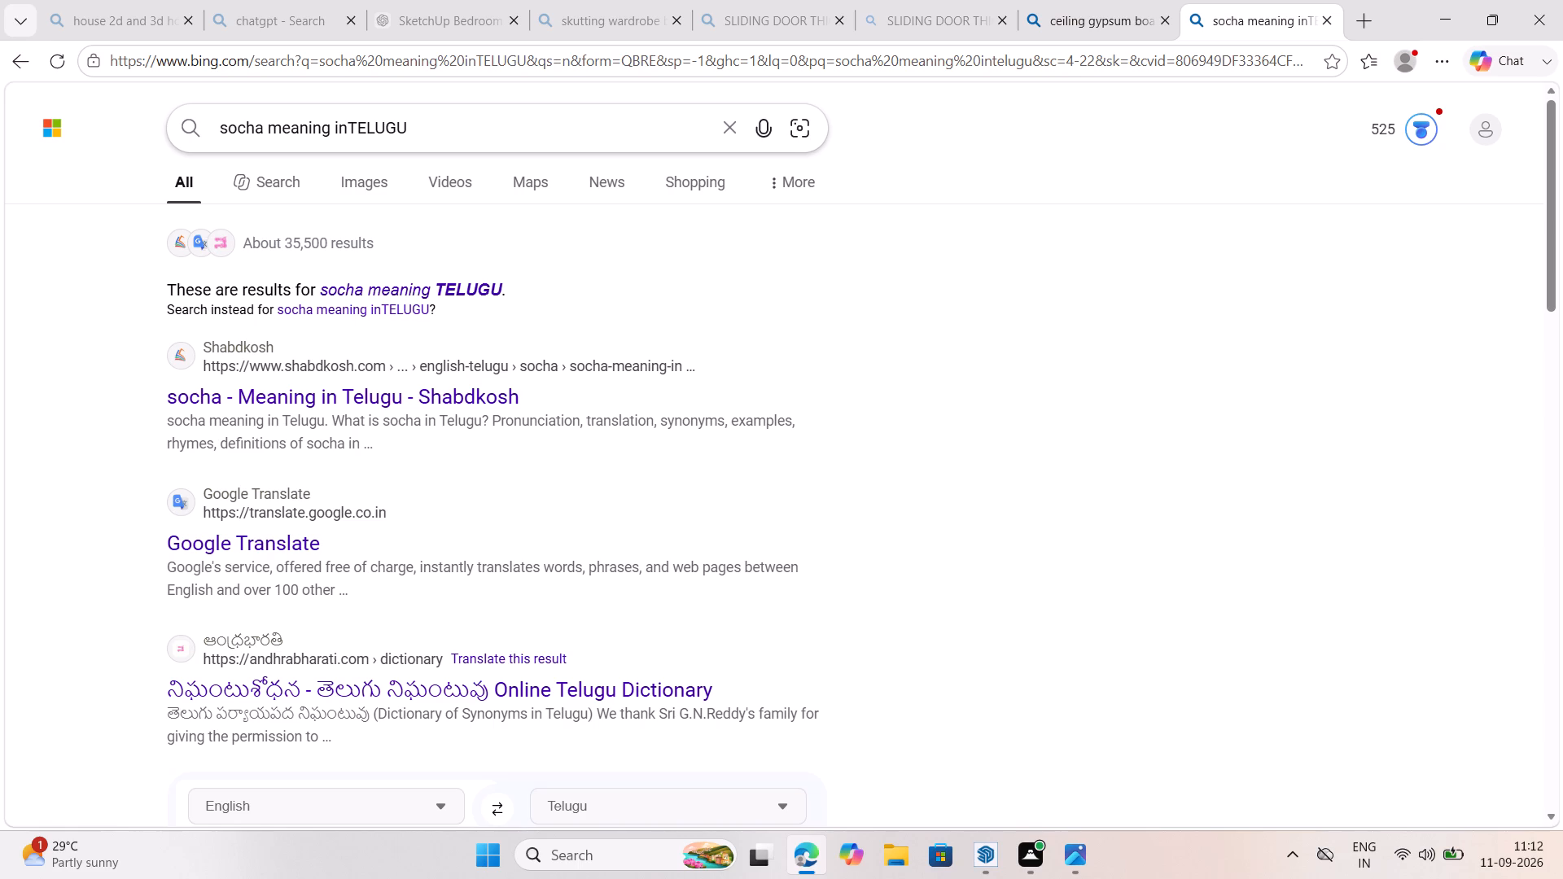
pyautogui.moveTo(437, 110); pyautogui.dragTo(149, 153)
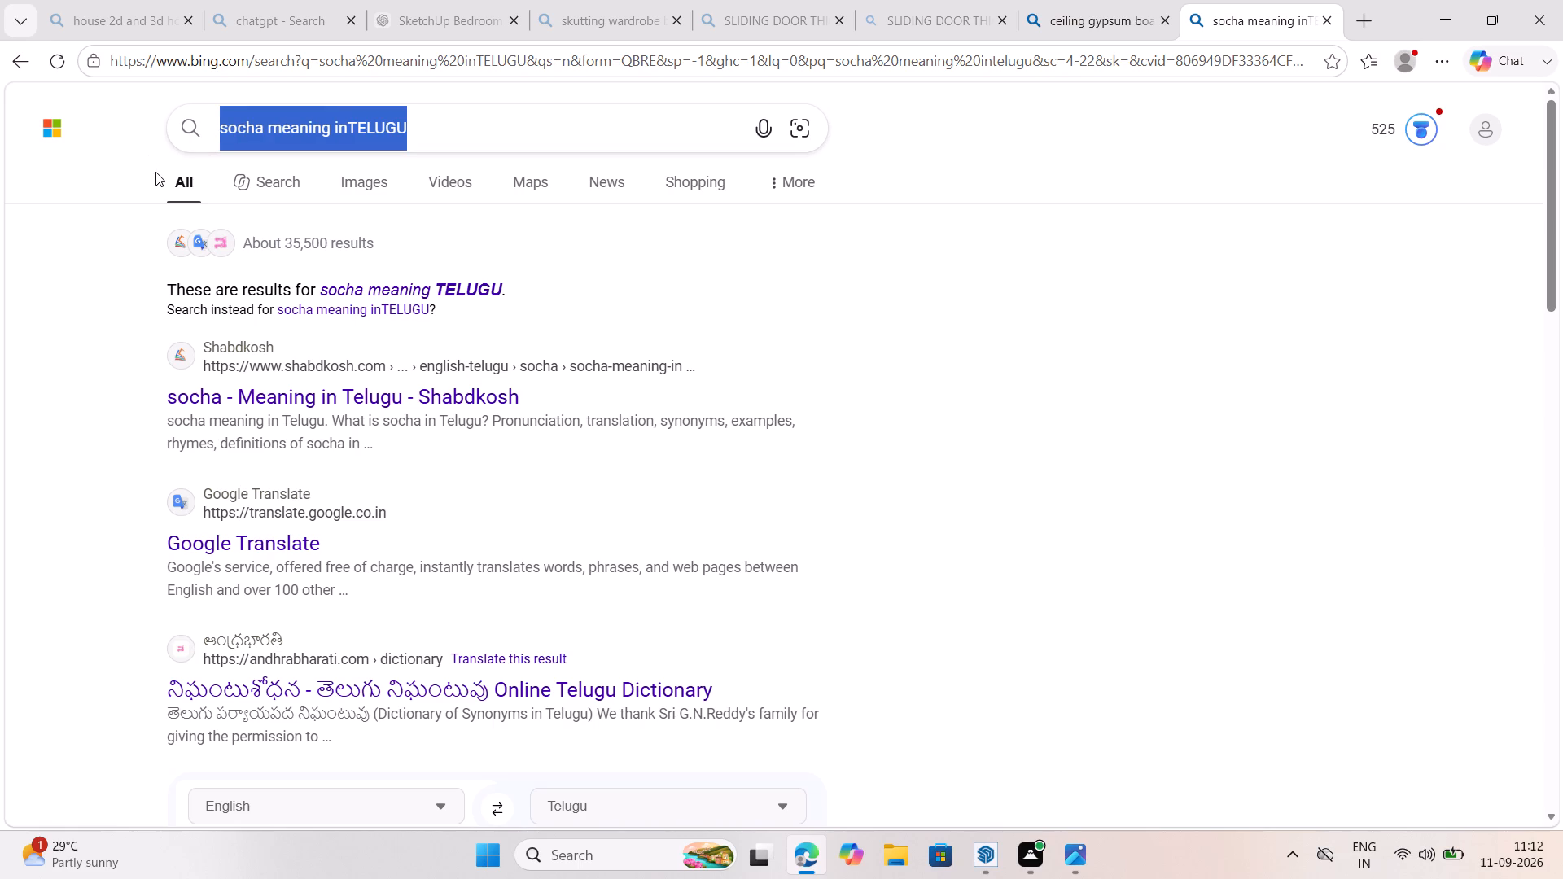
pyautogui.hotkey('ctrl', 'x')
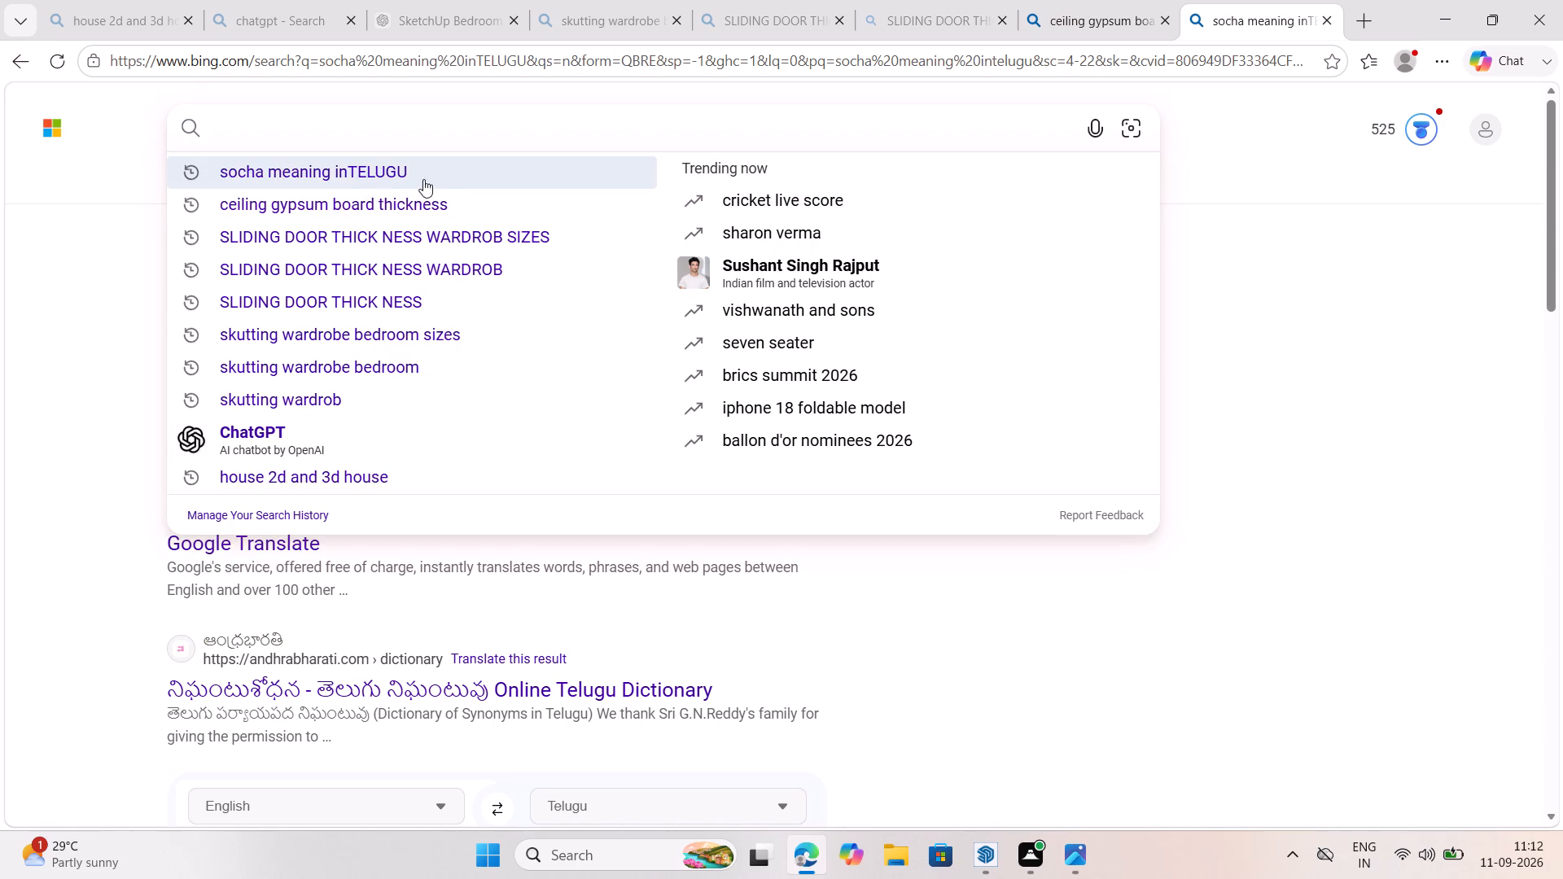
pyautogui.click(446, 177)
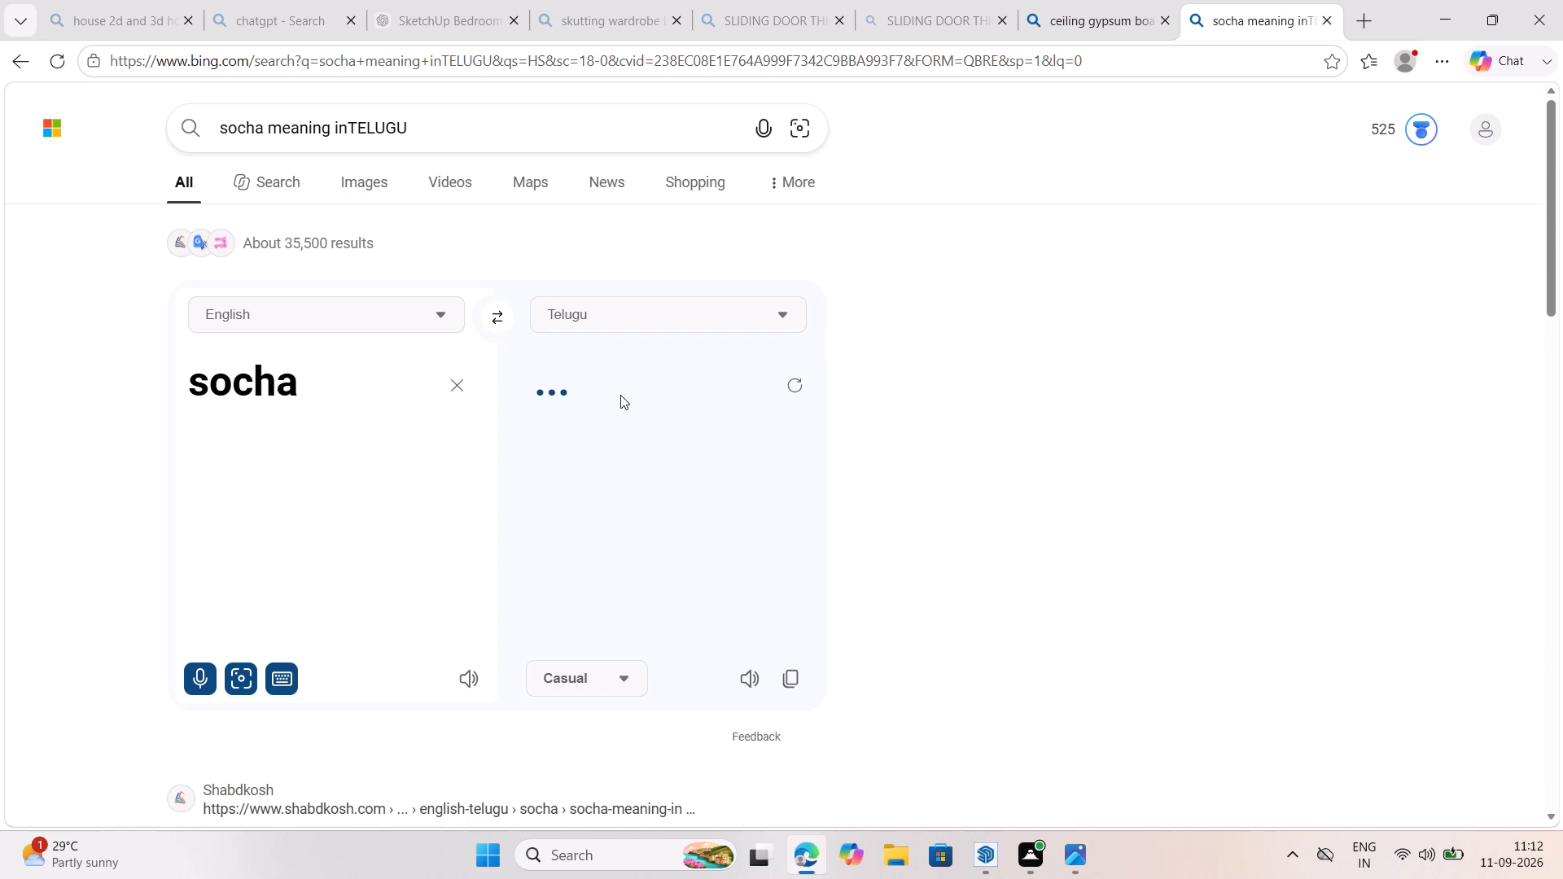
# Check the Telugu translation of "socha" and translate "soNA" into Telugu instead.
pyautogui.scroll(-1, 401, 401)
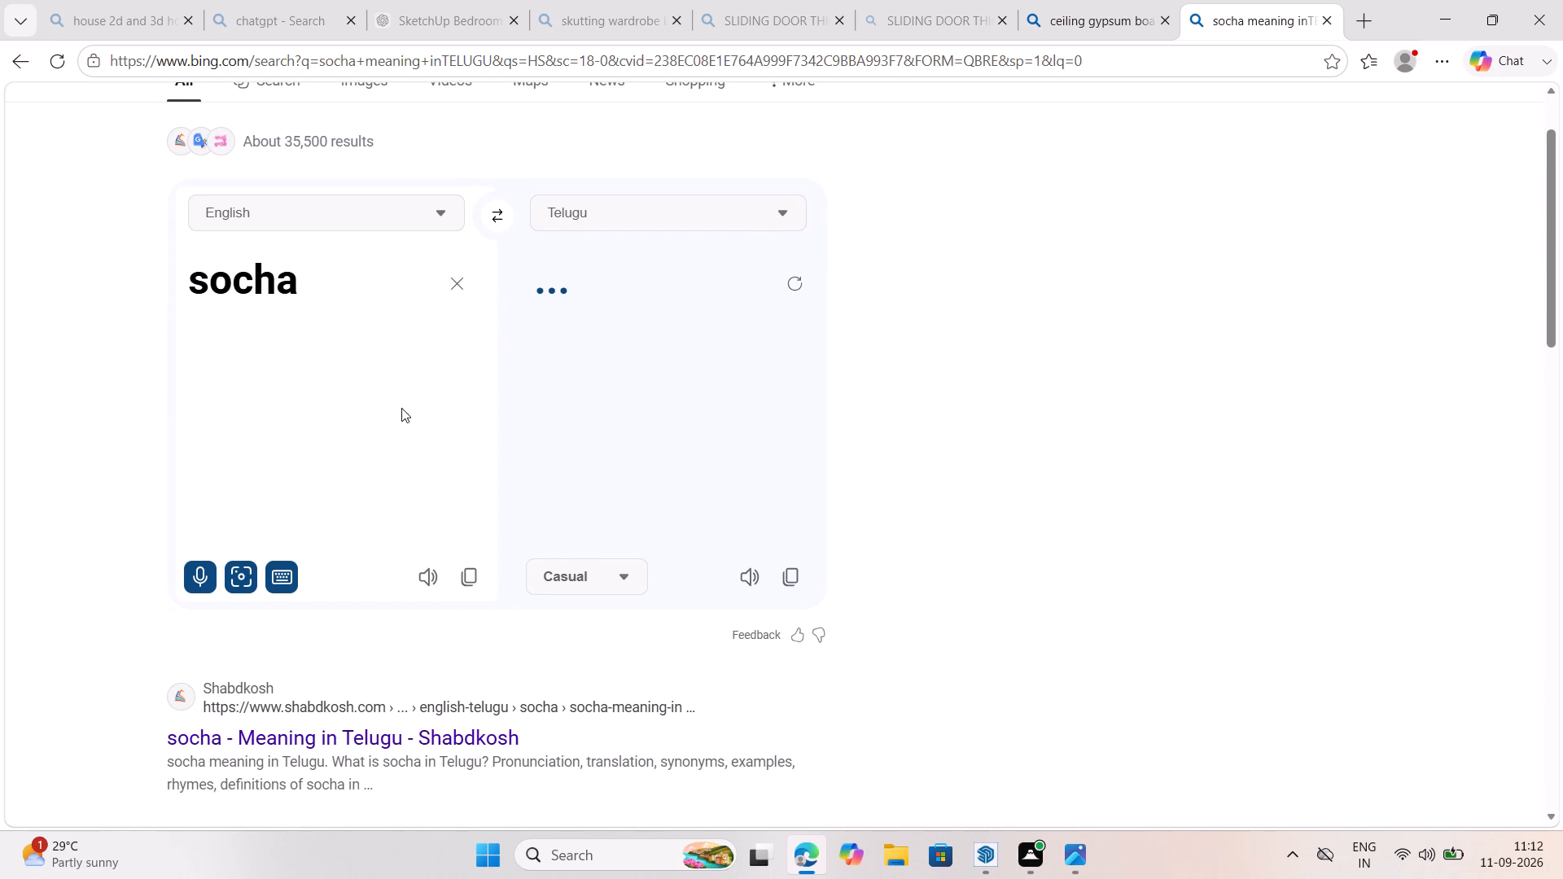
pyautogui.scroll(-1, 1072, 396)
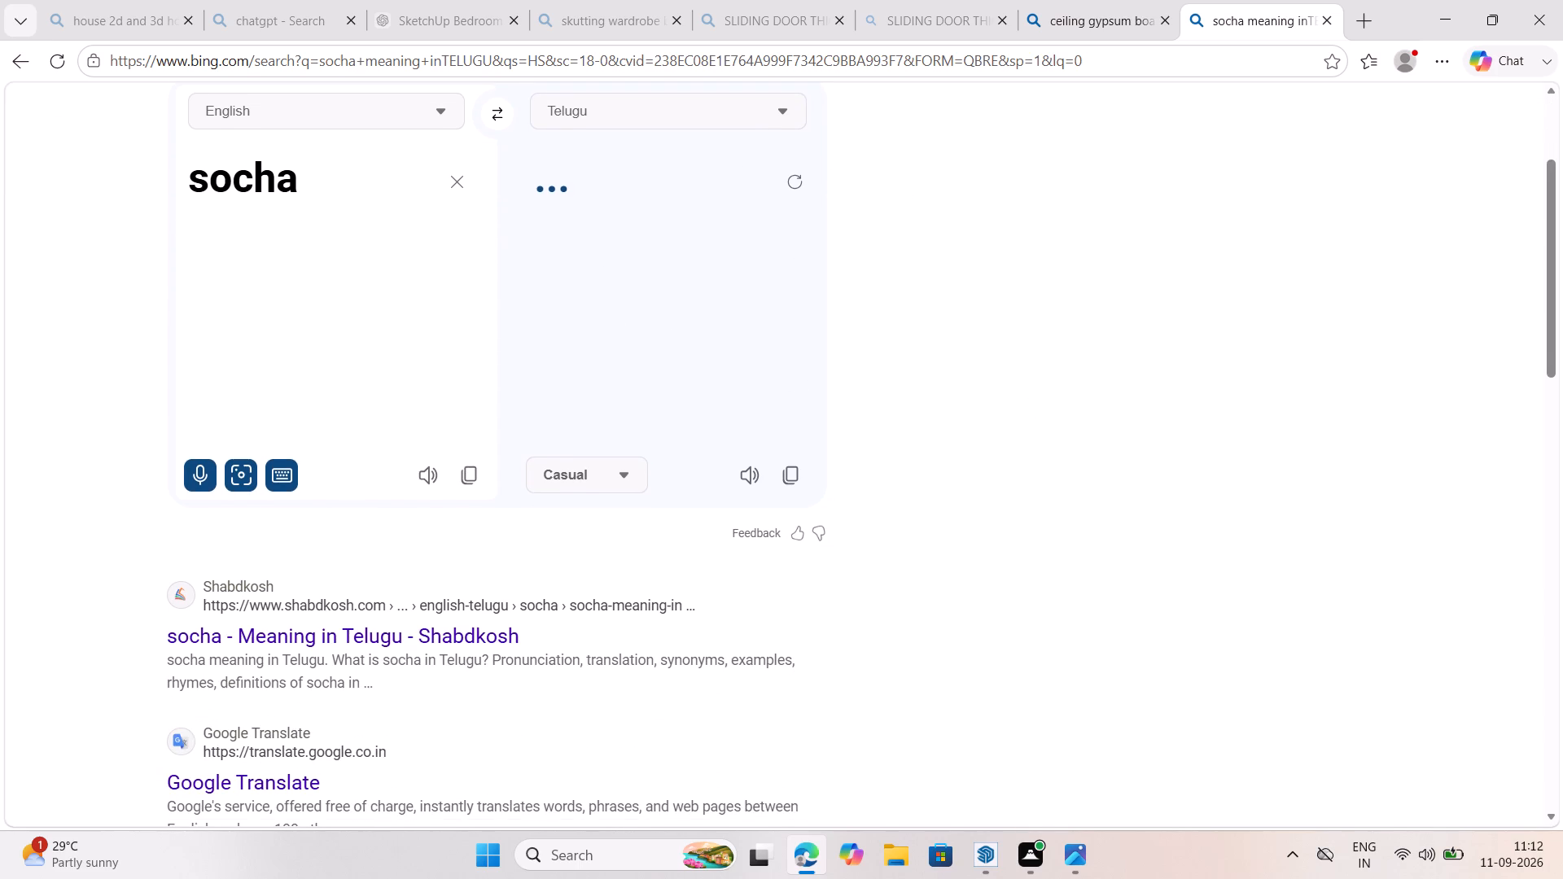
pyautogui.moveTo(322, 181); pyautogui.dragTo(247, 196)
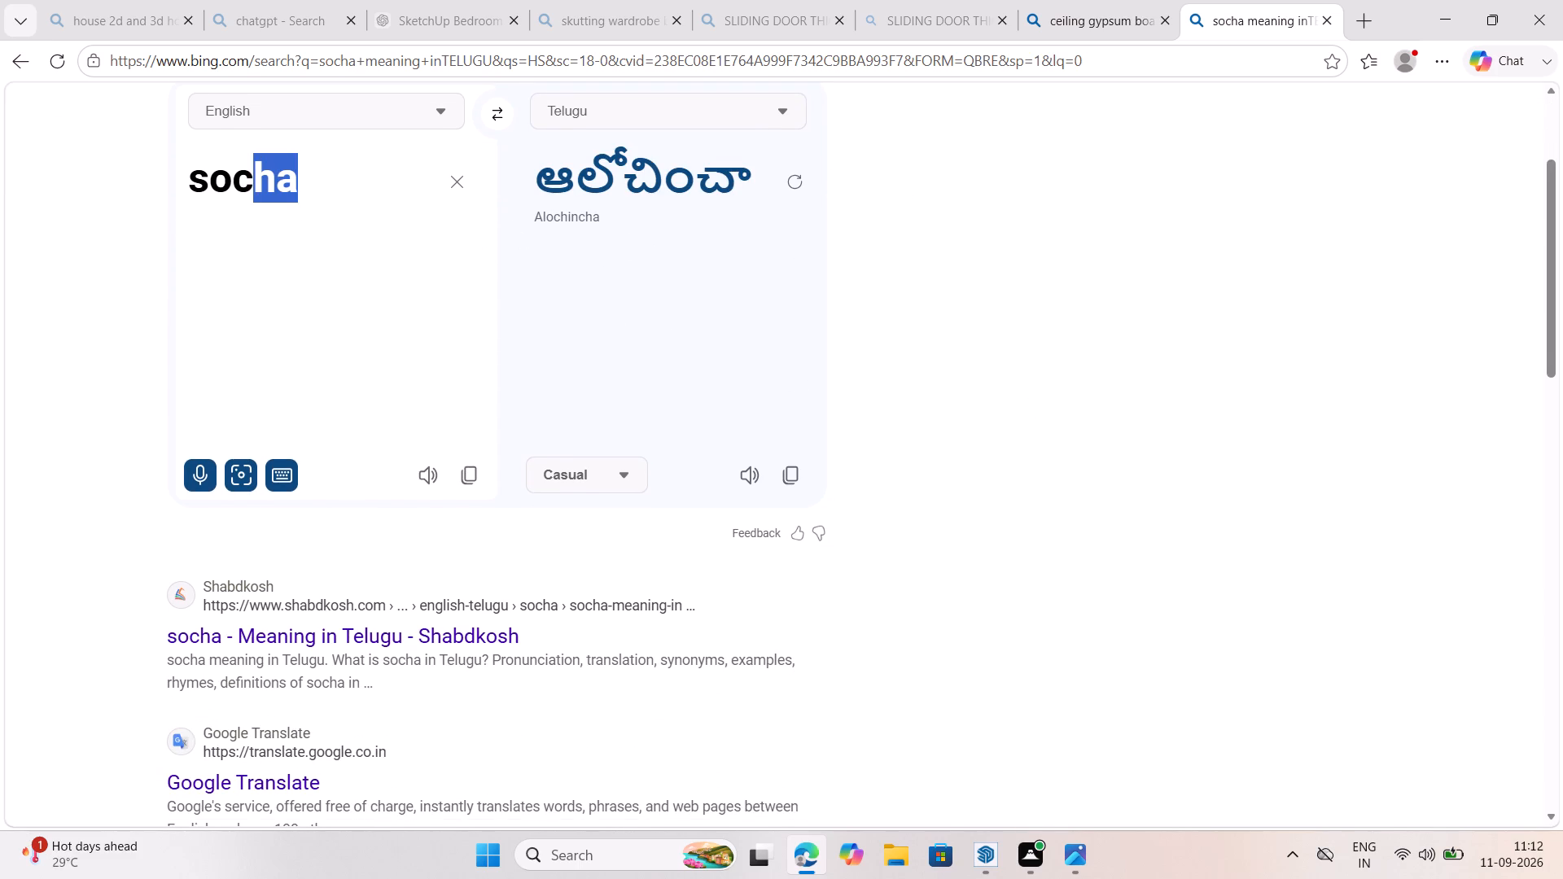
pyautogui.moveTo(247, 196); pyautogui.dragTo(239, 197)
pyautogui.press('BackSpace')
pyautogui.write('NA3')
pyautogui.press('Return')
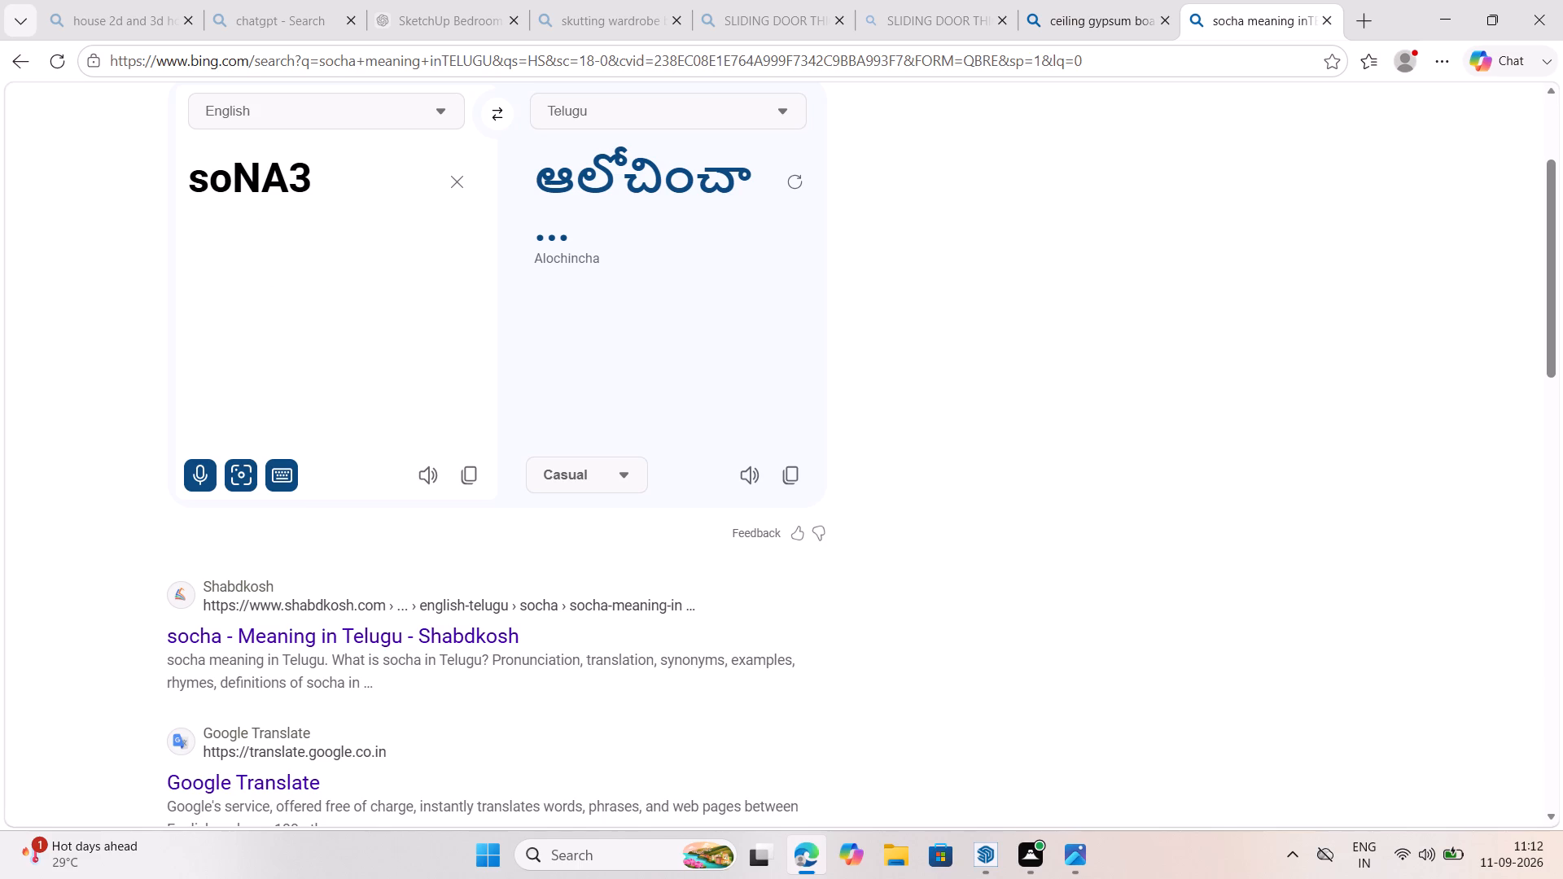
pyautogui.click(319, 171)
pyautogui.press('BackSpace')
pyautogui.press('Return')
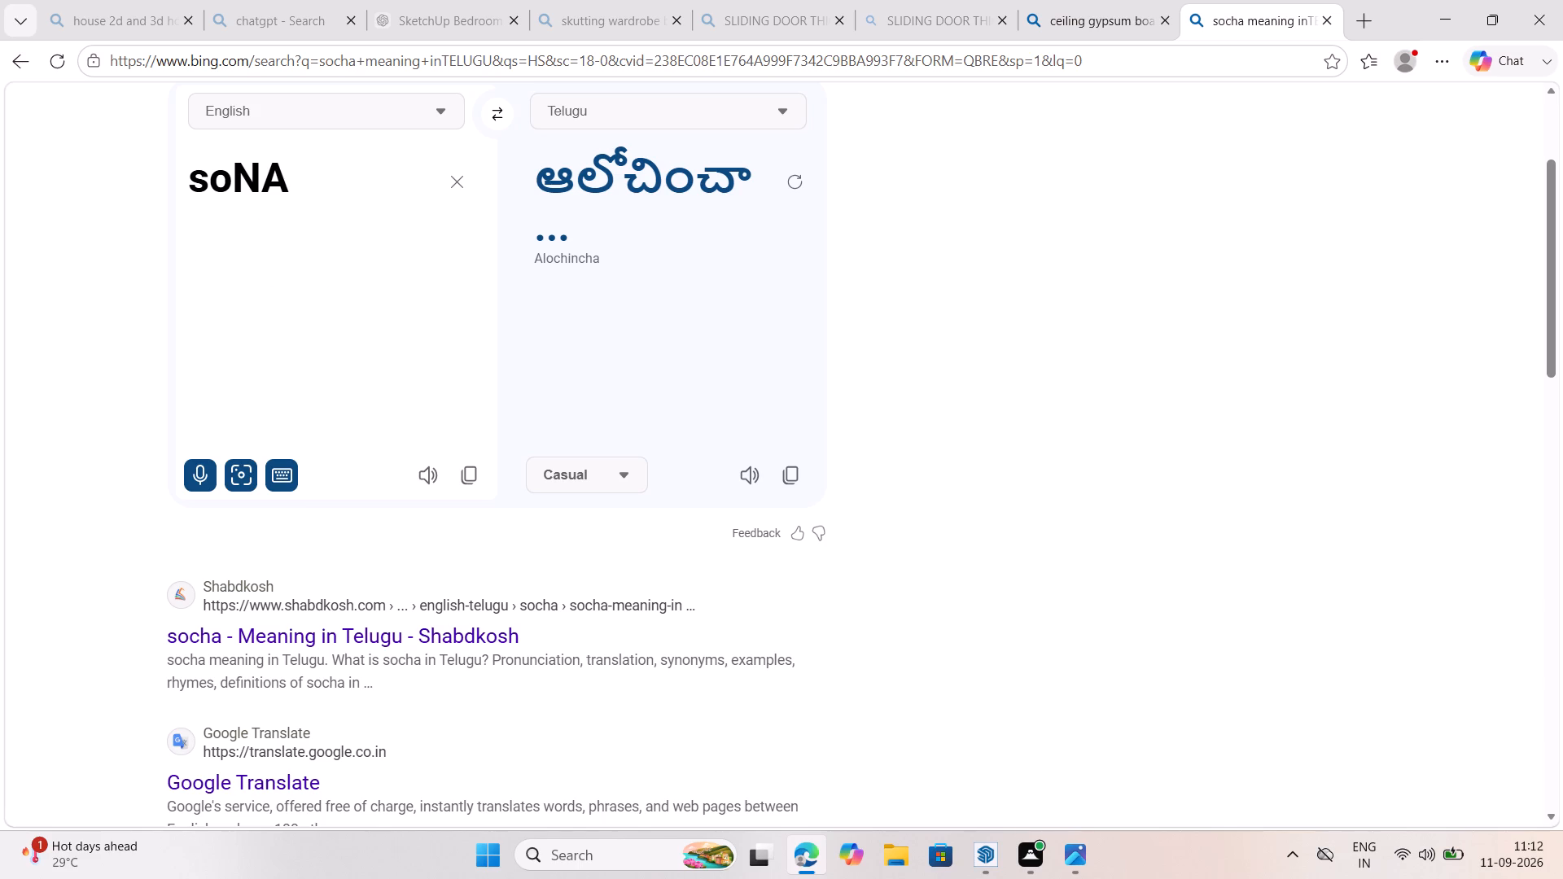
pyautogui.click(330, 173)
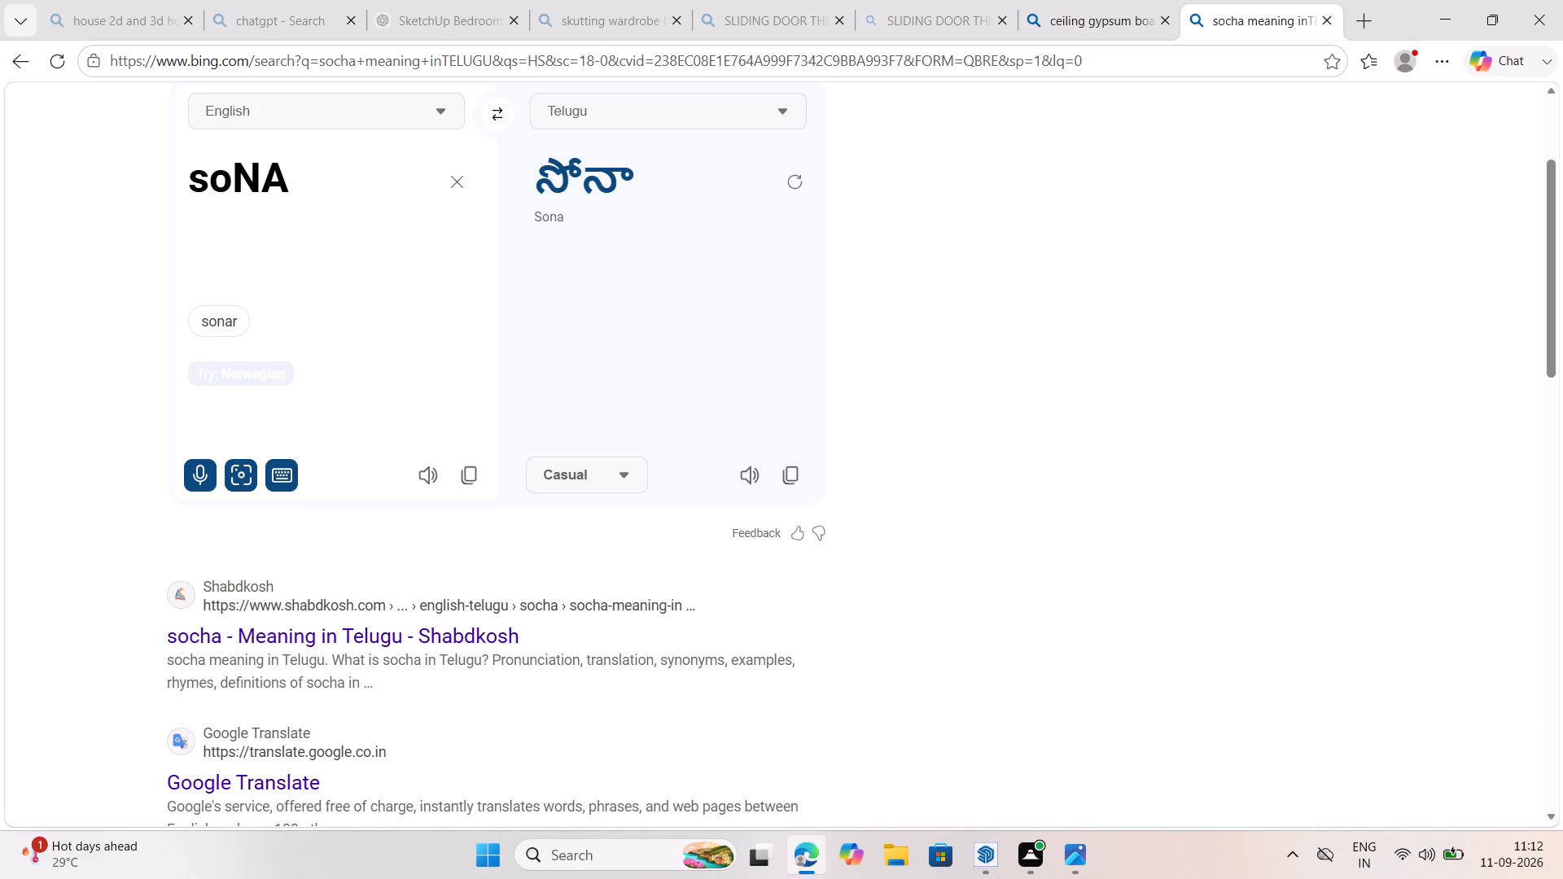
# Clear the translator text and leave Microsoft Edge on a blank tab to return to SketchUp.
pyautogui.moveTo(287, 181); pyautogui.dragTo(166, 201)
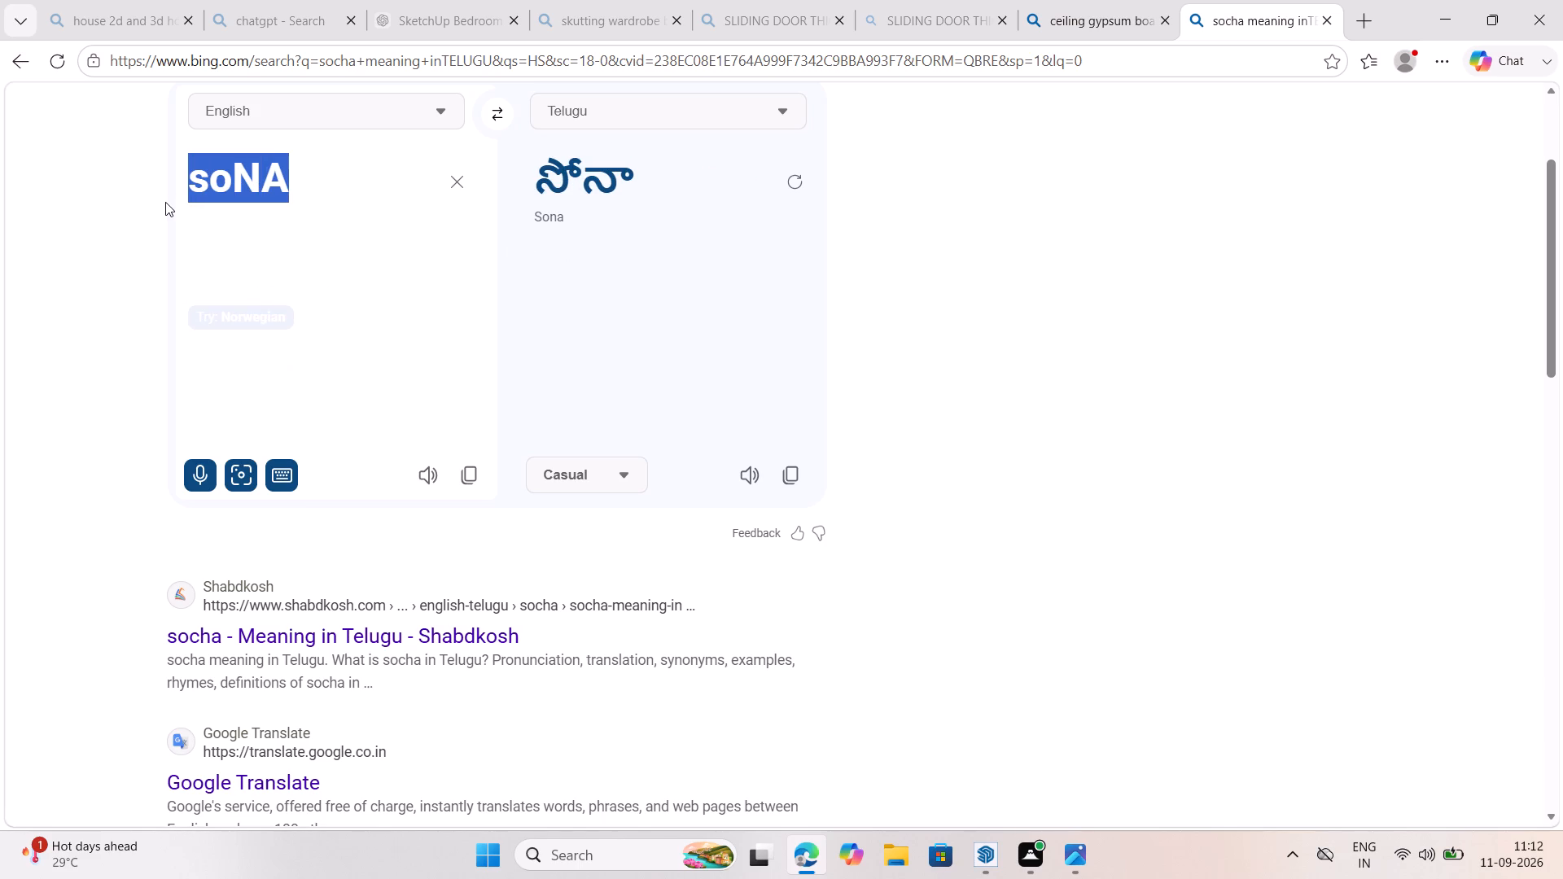
pyautogui.press('BackSpace')
pyautogui.scroll(-6, 322, 215)
pyautogui.scroll(8, 456, 321)
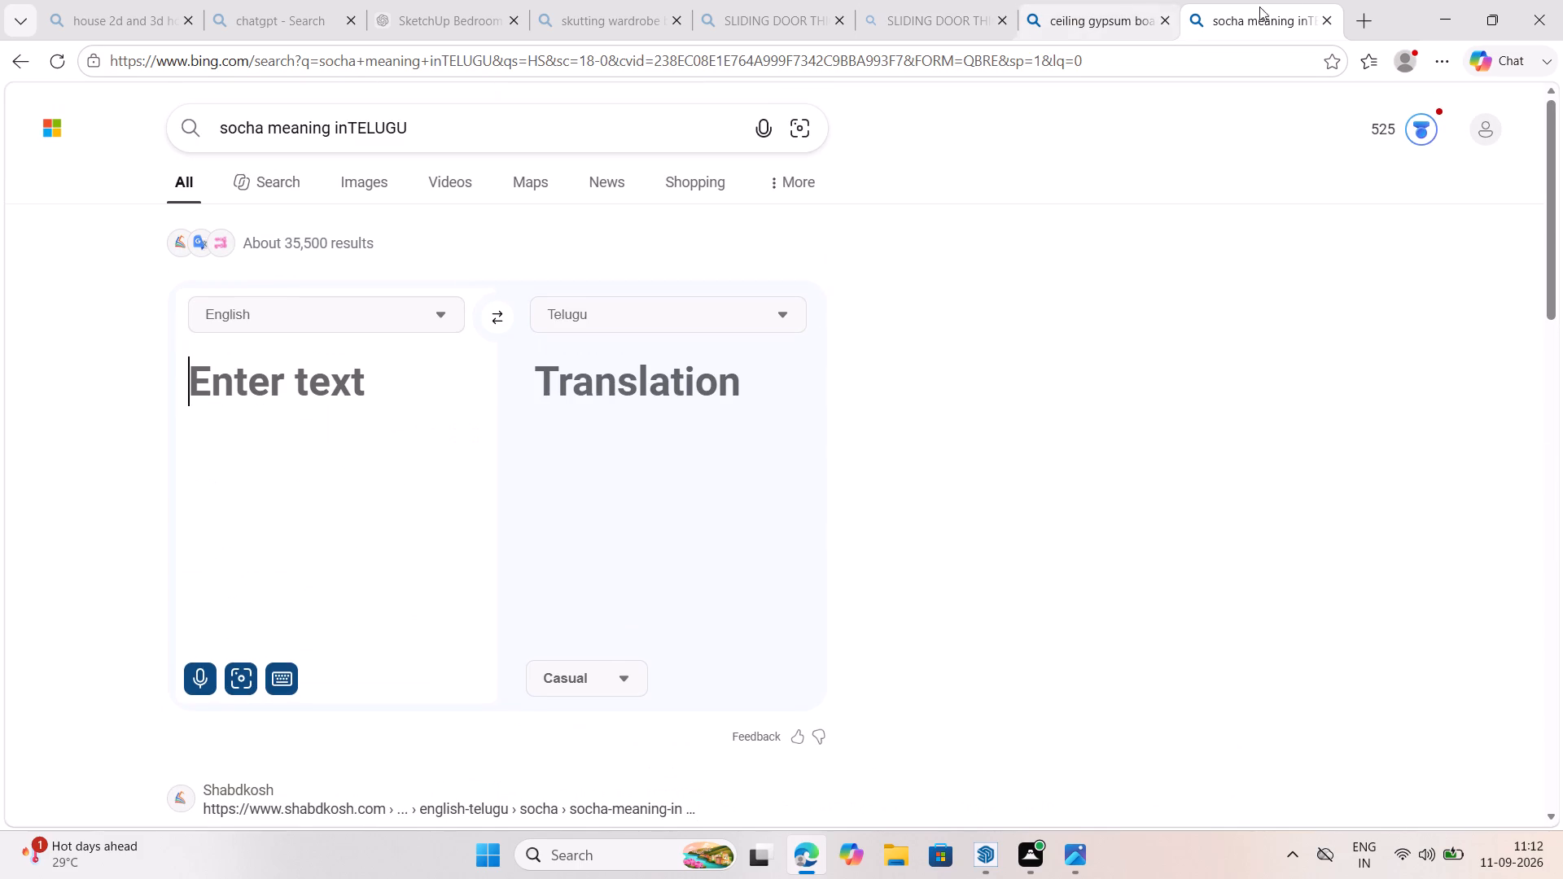
pyautogui.click(1362, 27)
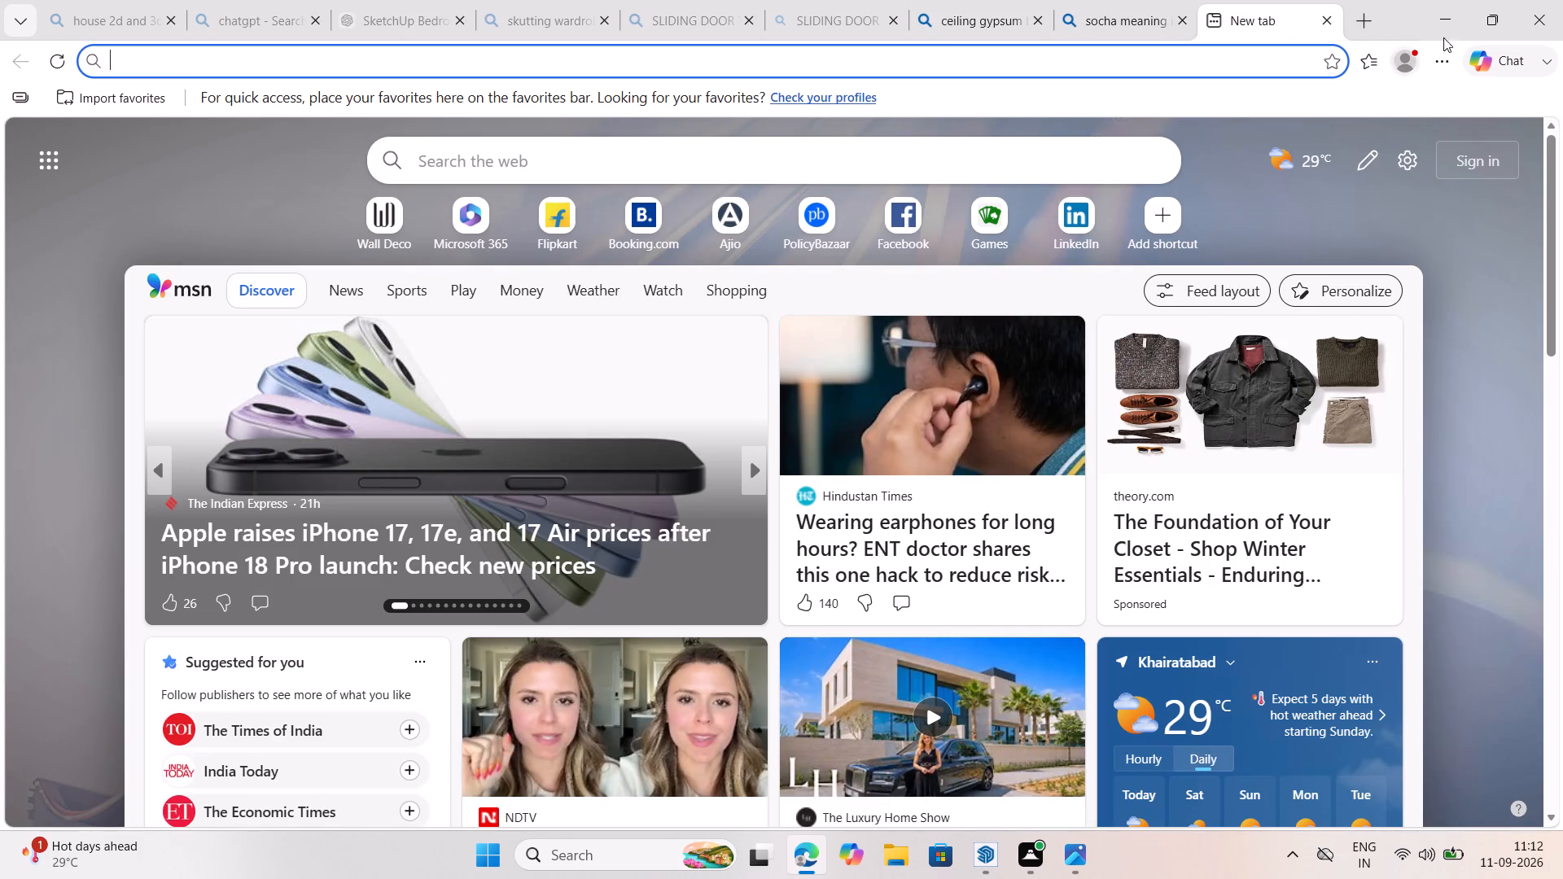
pyautogui.click(1457, 15)
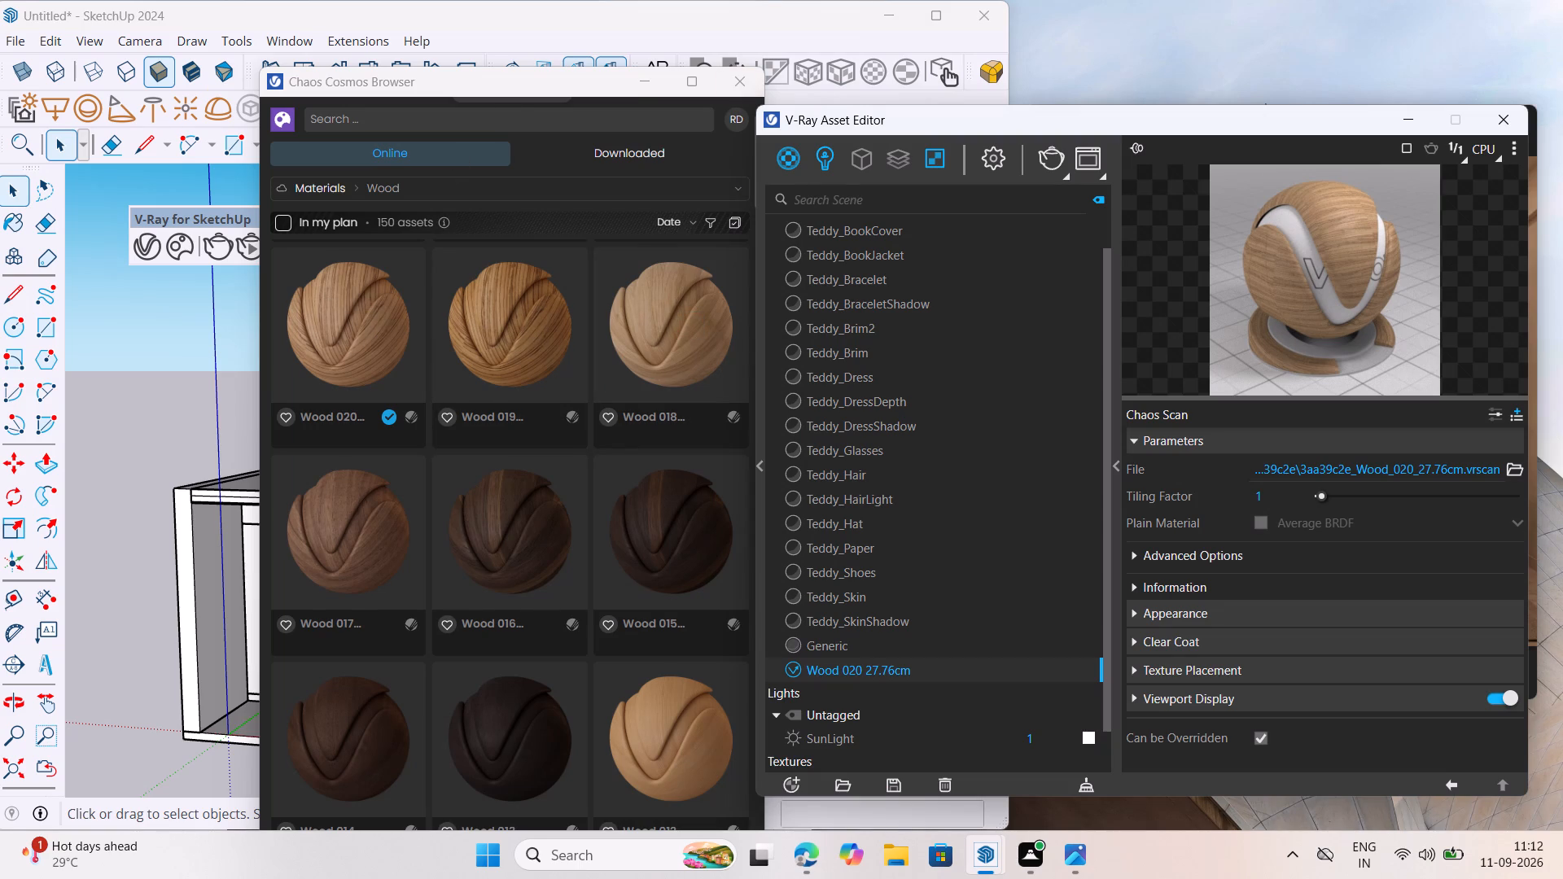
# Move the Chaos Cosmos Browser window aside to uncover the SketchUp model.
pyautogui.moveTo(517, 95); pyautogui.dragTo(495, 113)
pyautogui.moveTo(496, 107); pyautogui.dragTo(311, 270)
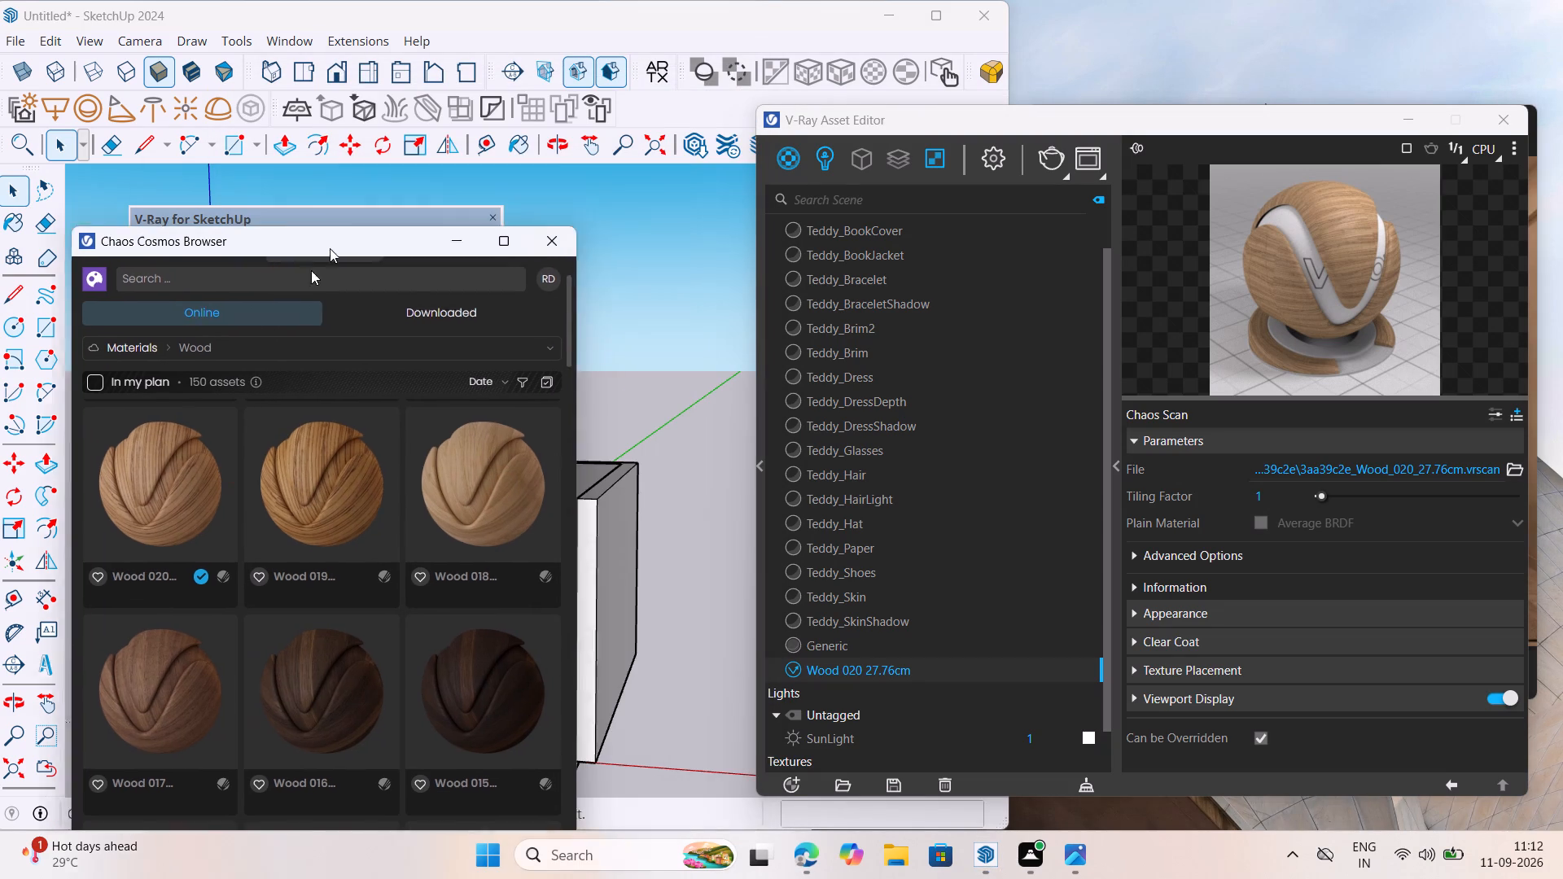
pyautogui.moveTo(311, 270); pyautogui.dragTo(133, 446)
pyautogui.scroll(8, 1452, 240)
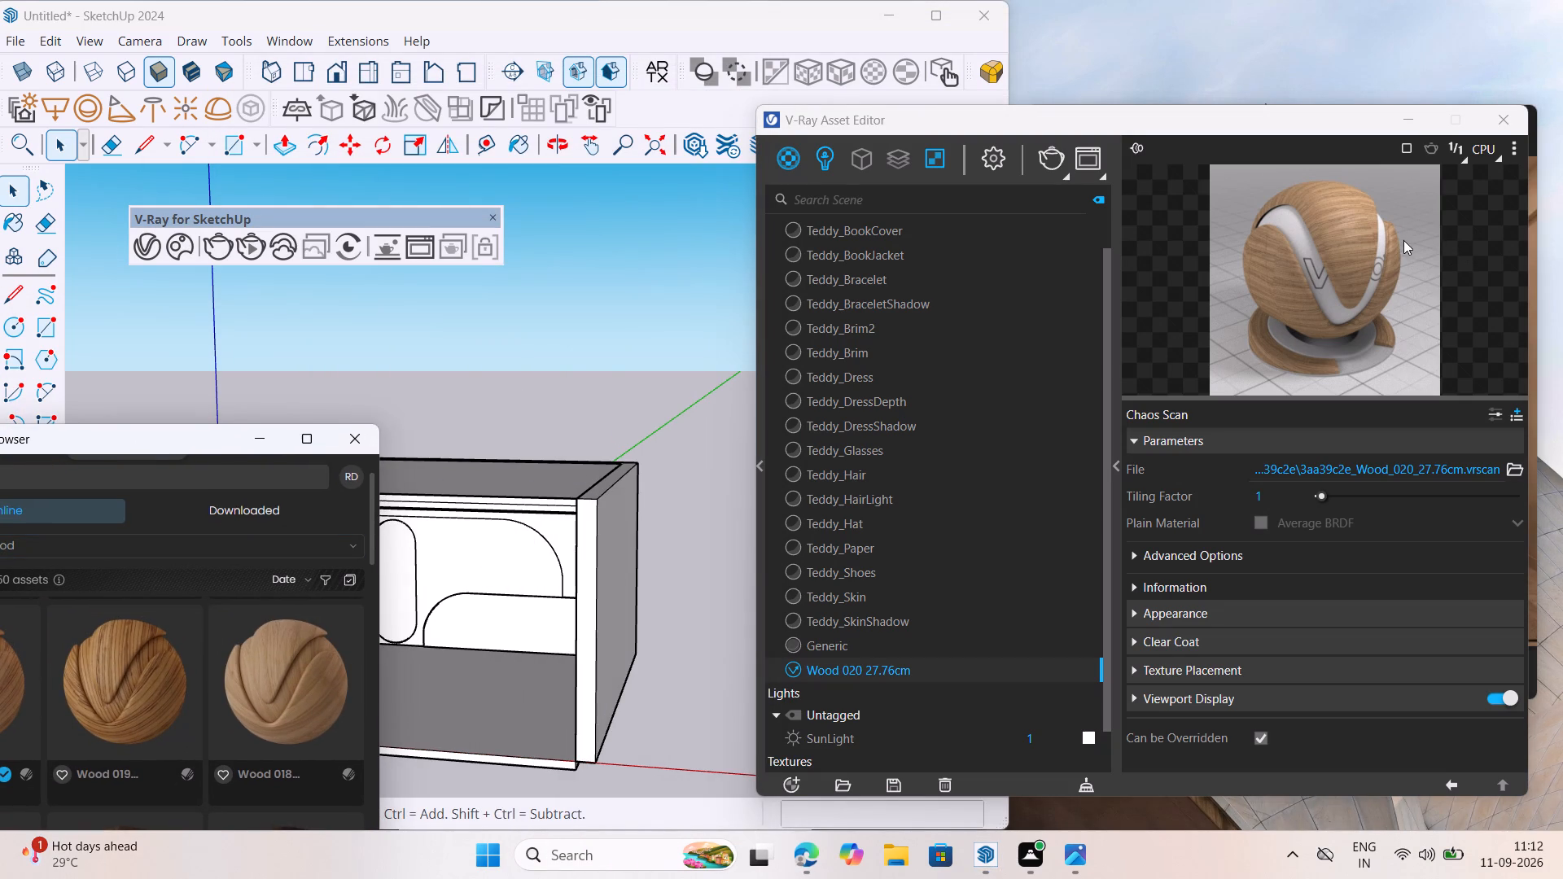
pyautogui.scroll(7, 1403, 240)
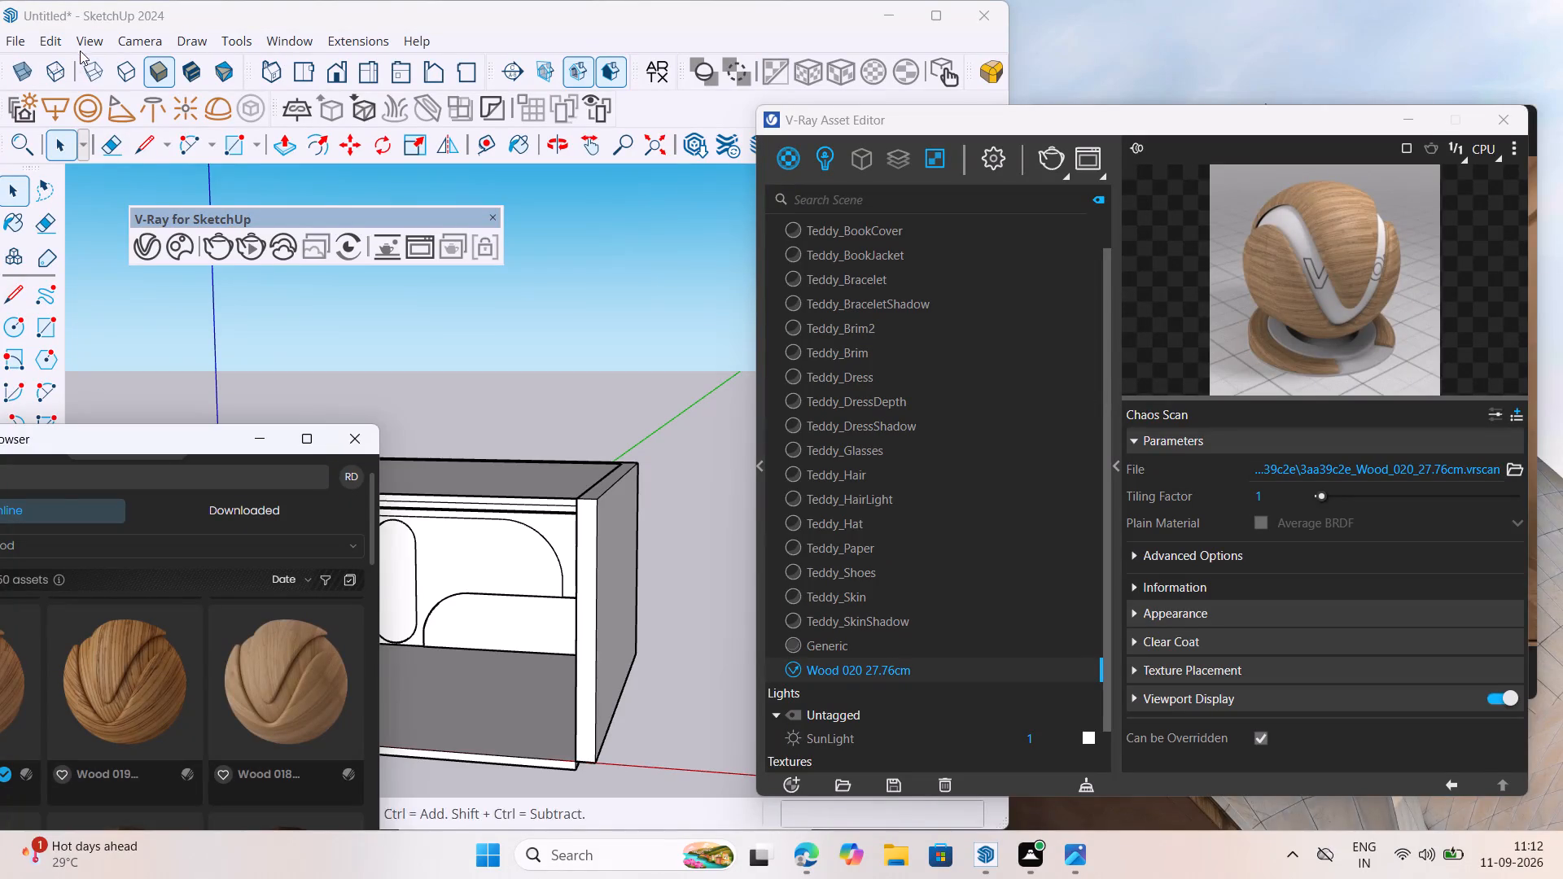
# Toggle the Architextures toolbar's visibility, leave it shown, and dock it on its own row below the other toolbars.
pyautogui.click(78, 43)
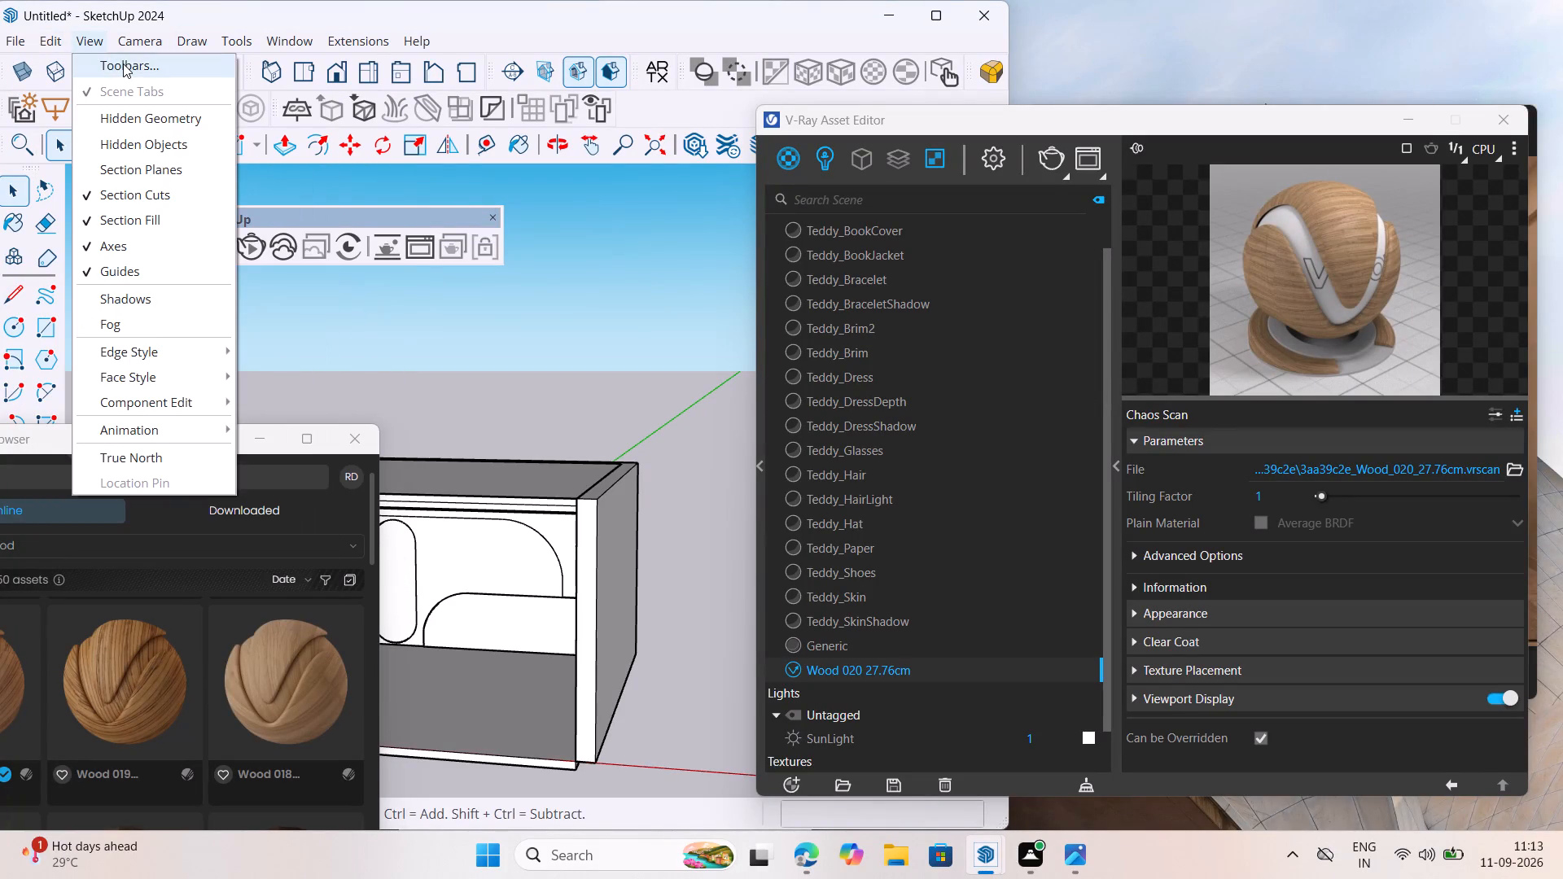
pyautogui.click(123, 63)
pyautogui.click(324, 374)
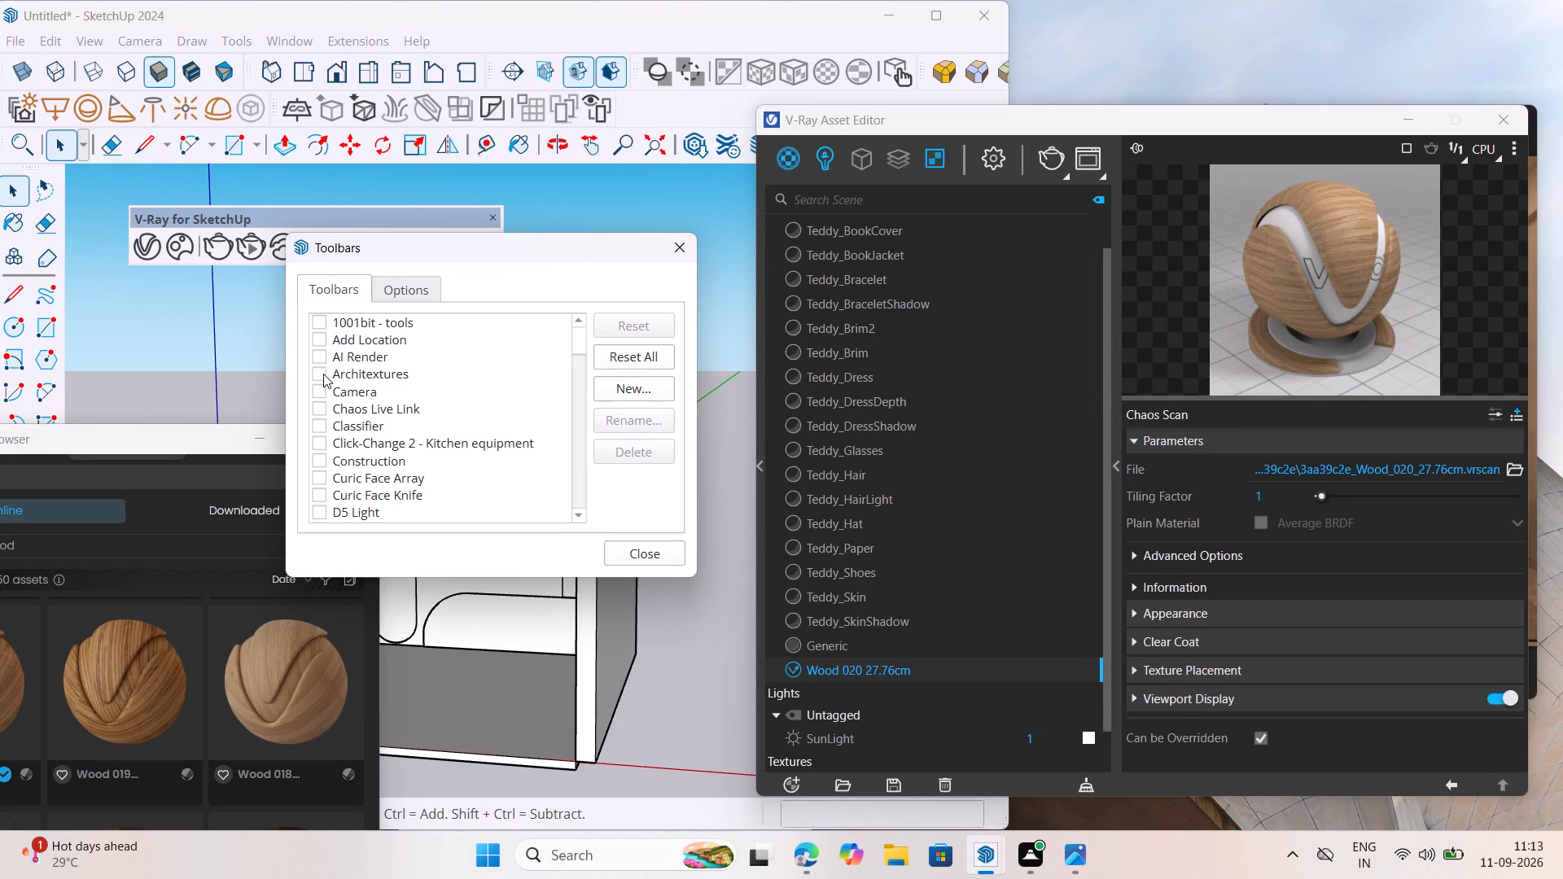
pyautogui.click(322, 373)
pyautogui.click(310, 374)
pyautogui.click(315, 374)
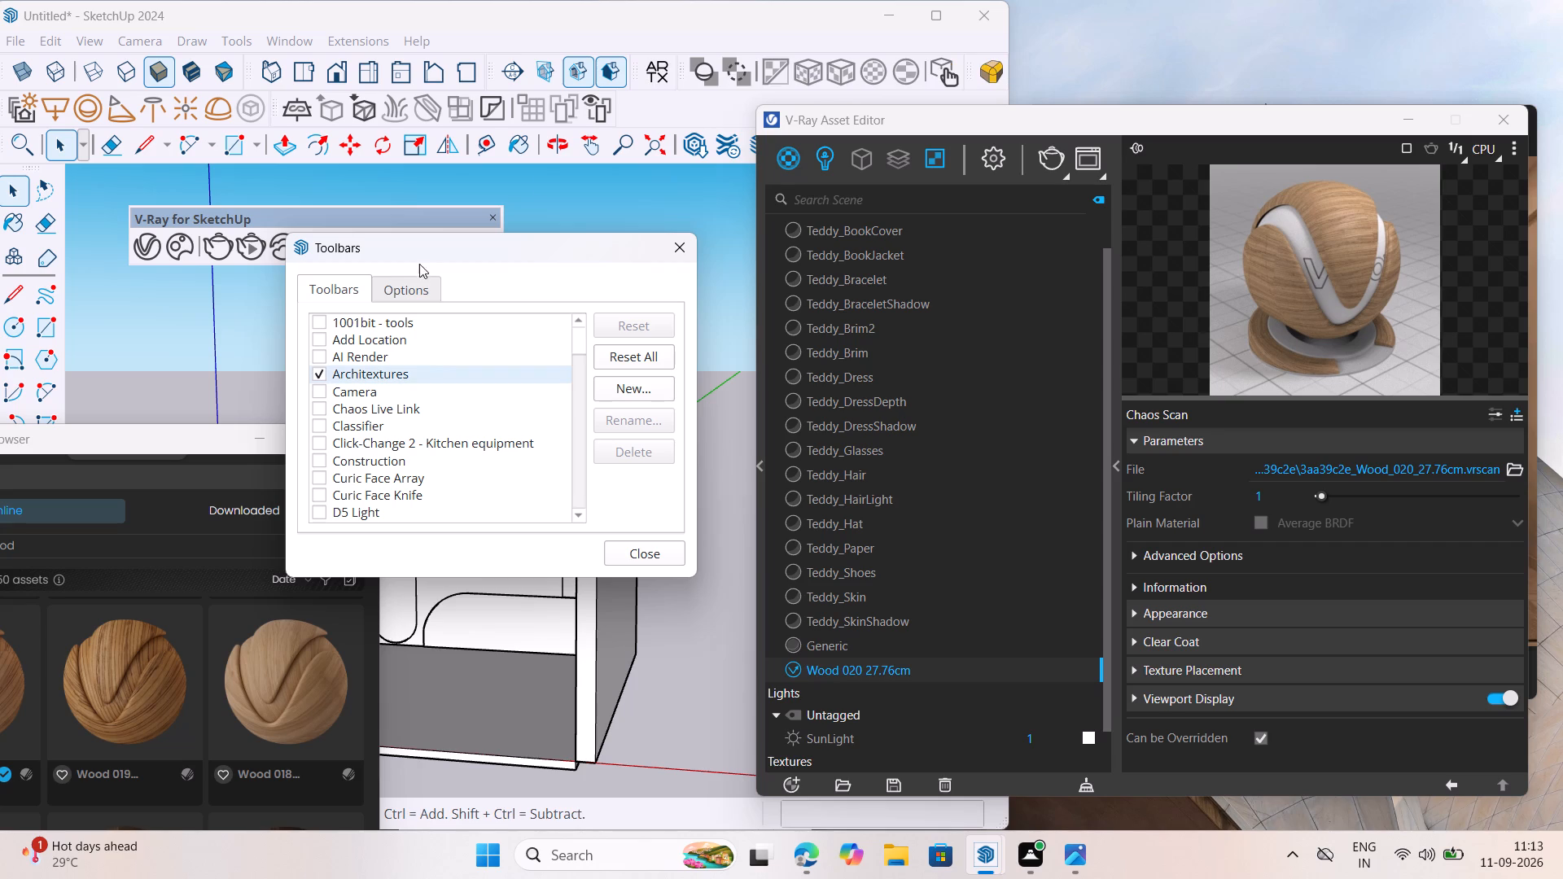
pyautogui.moveTo(633, 68); pyautogui.dragTo(575, 194)
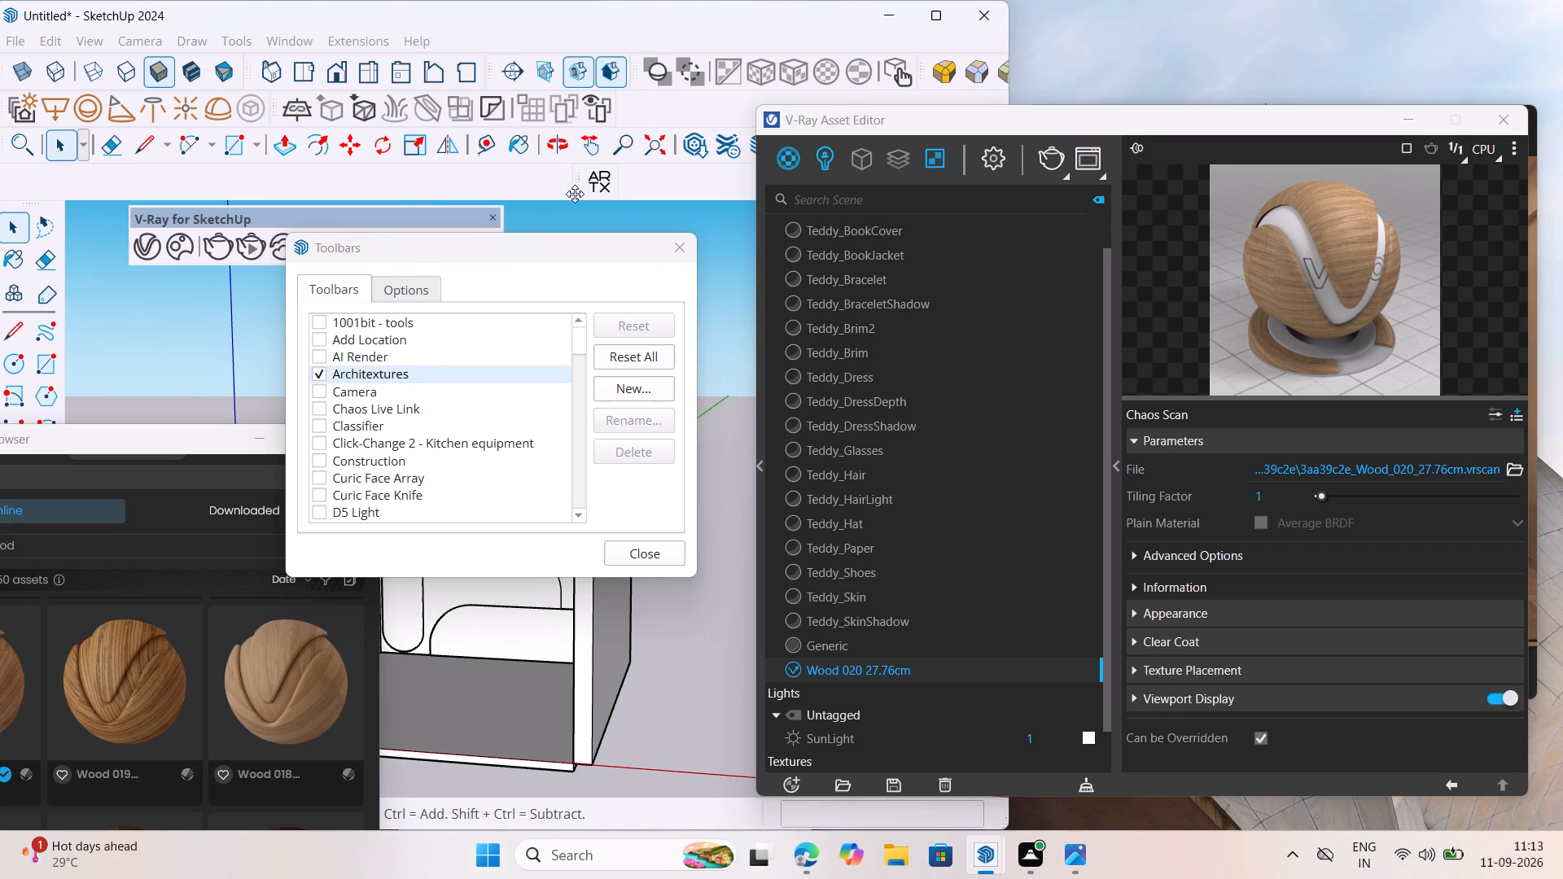
pyautogui.click(680, 246)
# Close the Chaos Cosmos Browser and open the Architextures texture library.
pyautogui.click(348, 435)
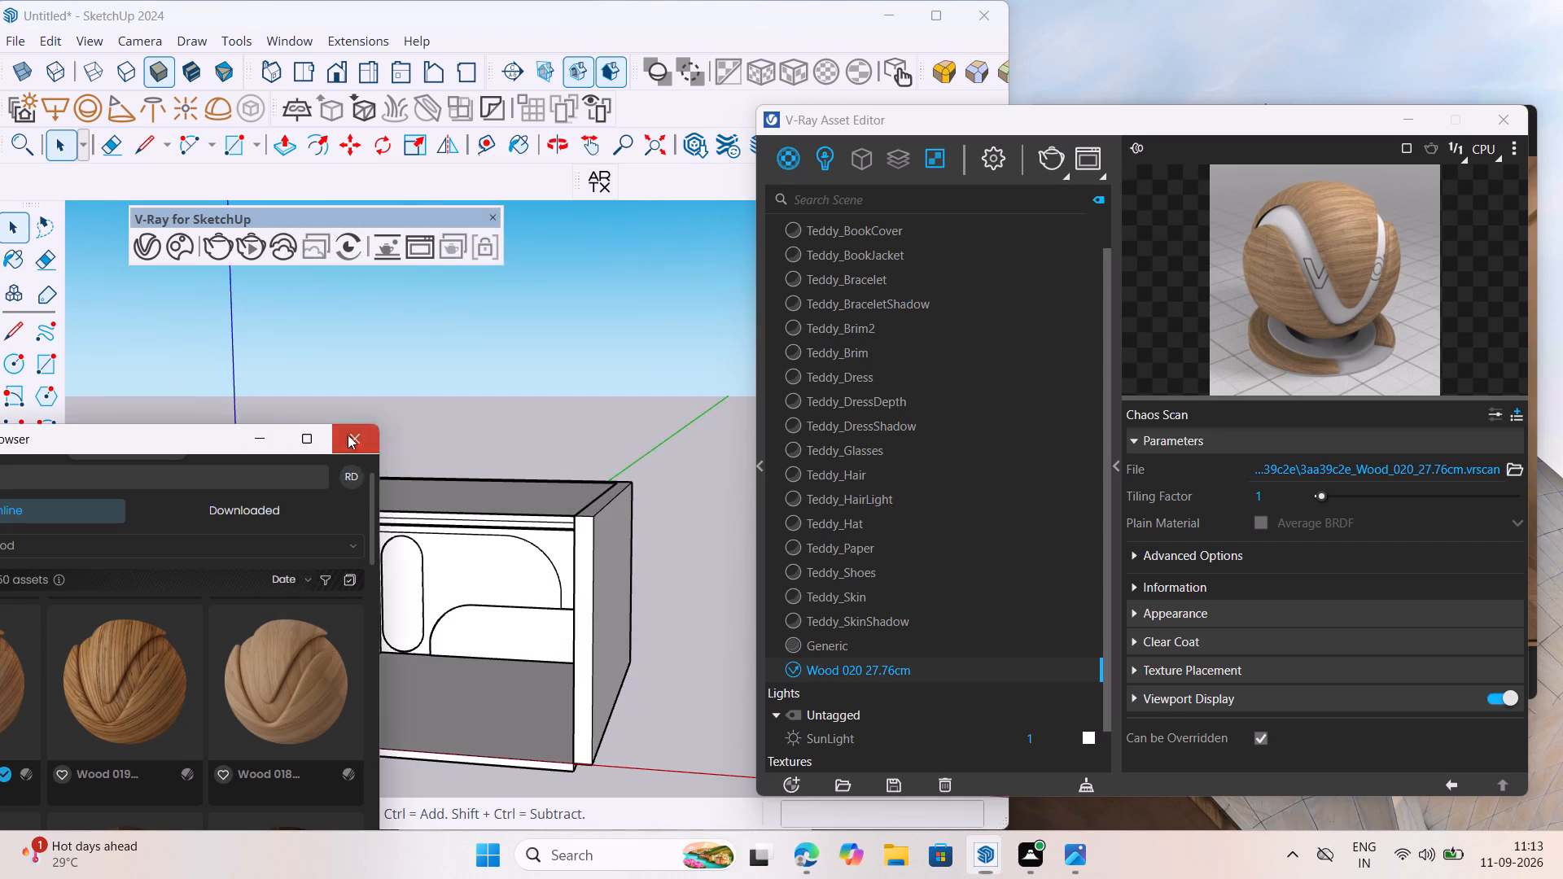
pyautogui.click(603, 183)
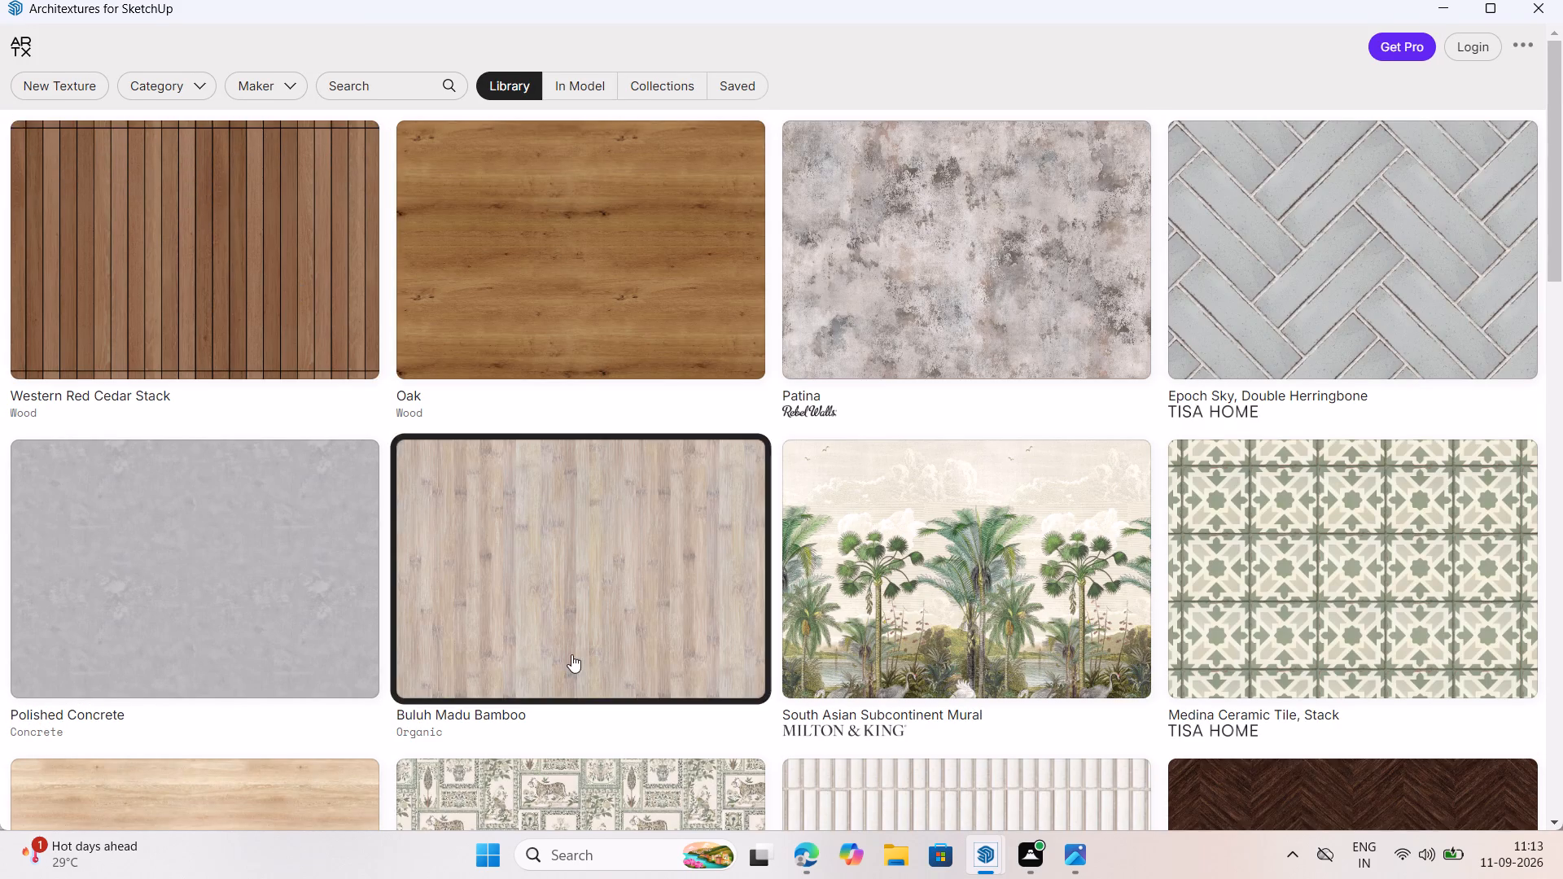
# Find the Kit Kat Speckle, Stack tile texture by Tisa Home, inspect its preview and import it into the model.
pyautogui.scroll(-8, 571, 654)
pyautogui.scroll(3, 854, 435)
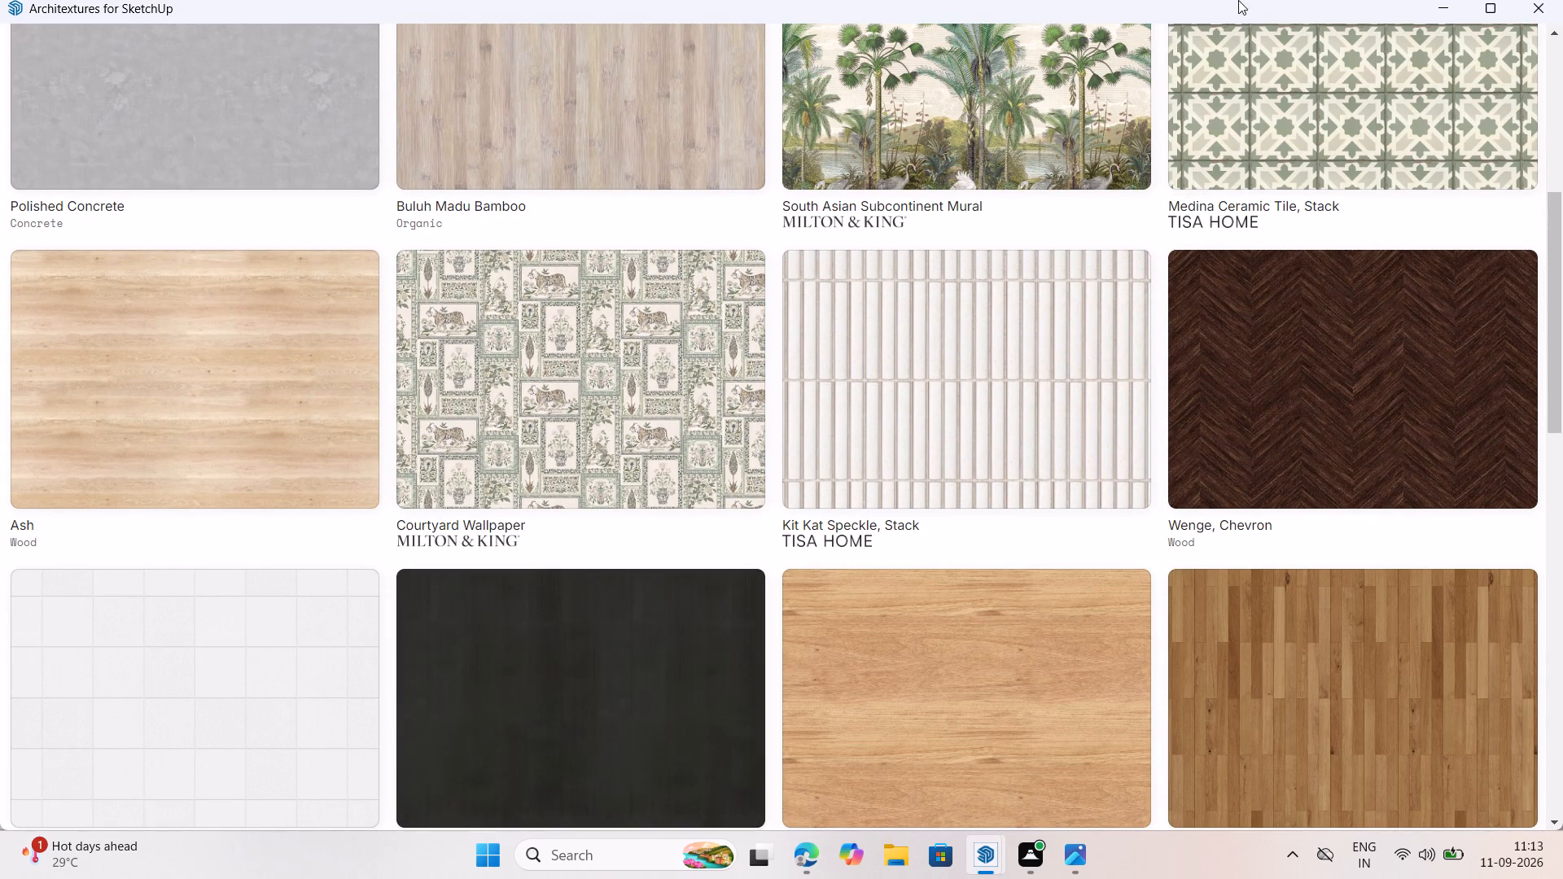
pyautogui.click(1027, 355)
pyautogui.scroll(-6, 489, 442)
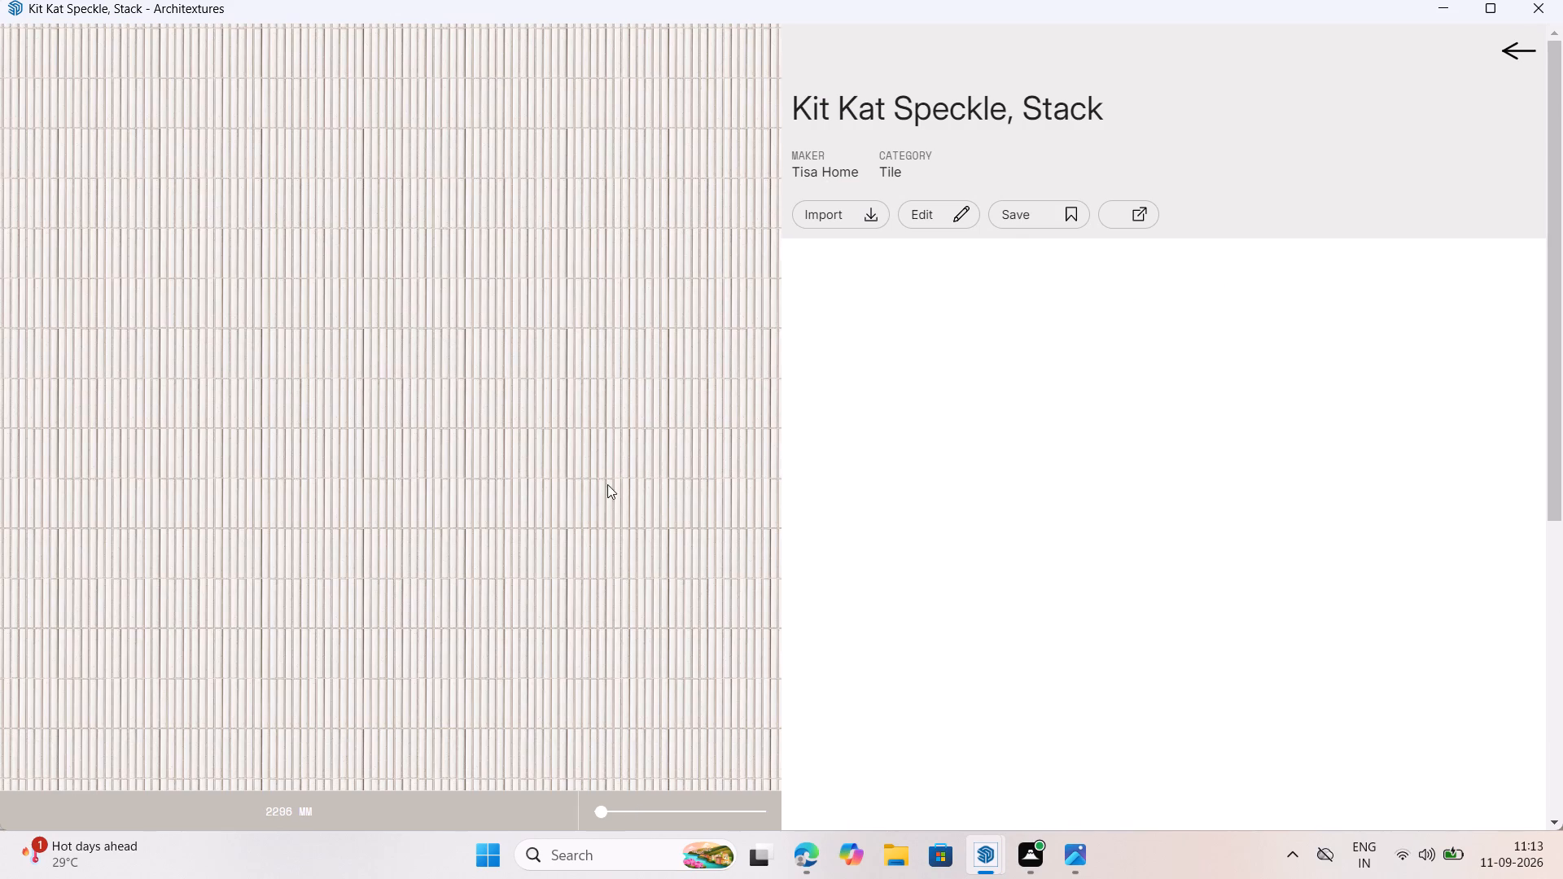
pyautogui.scroll(-8, 565, 435)
pyautogui.scroll(16, 548, 489)
pyautogui.scroll(-8, 545, 458)
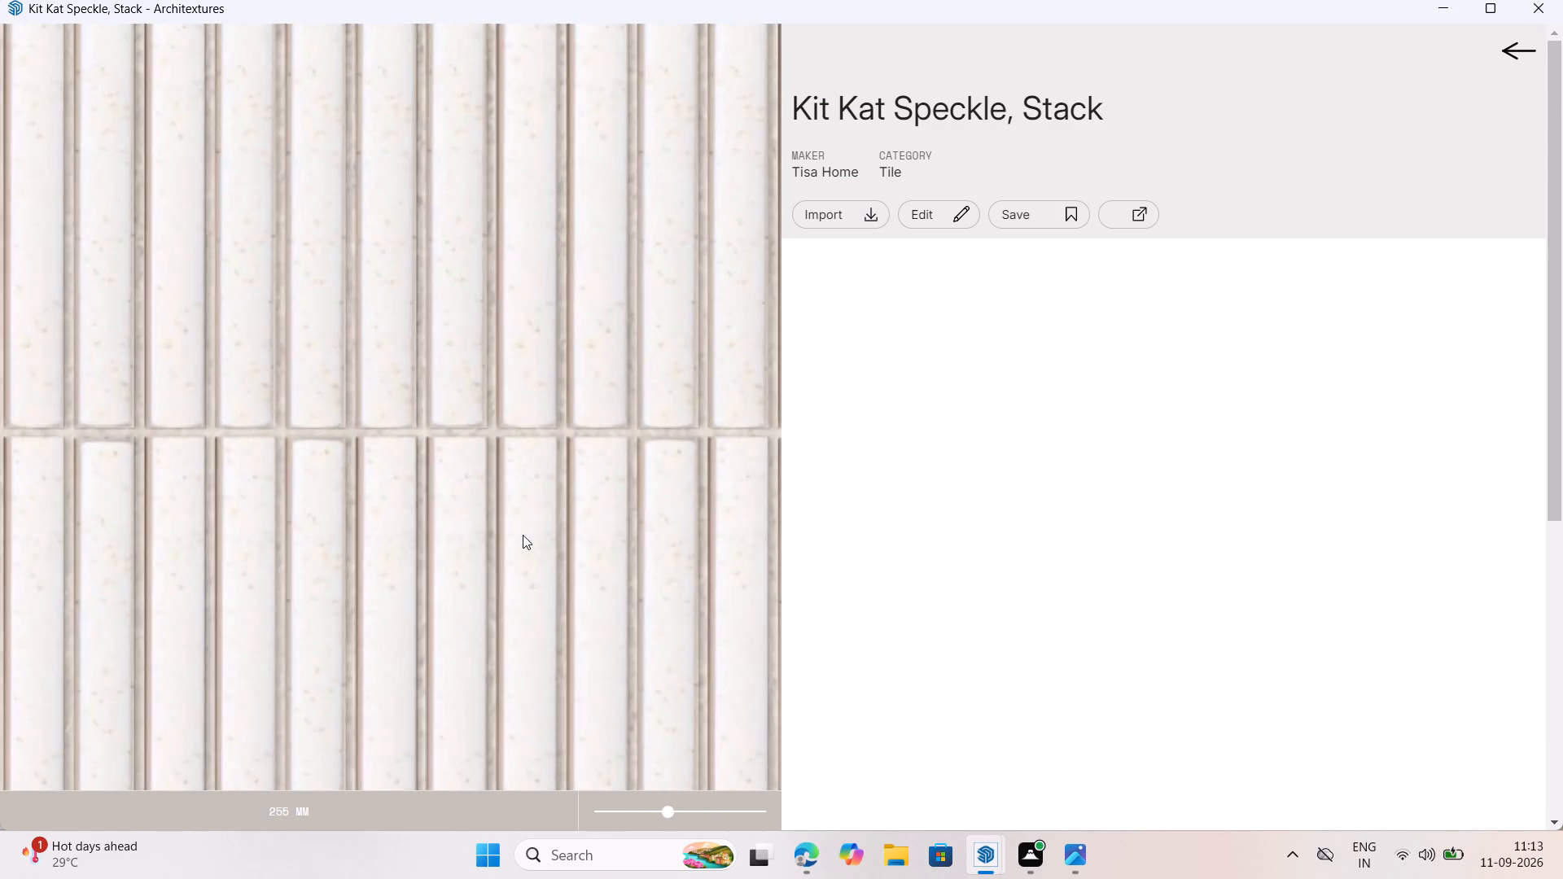
pyautogui.scroll(-15, 523, 535)
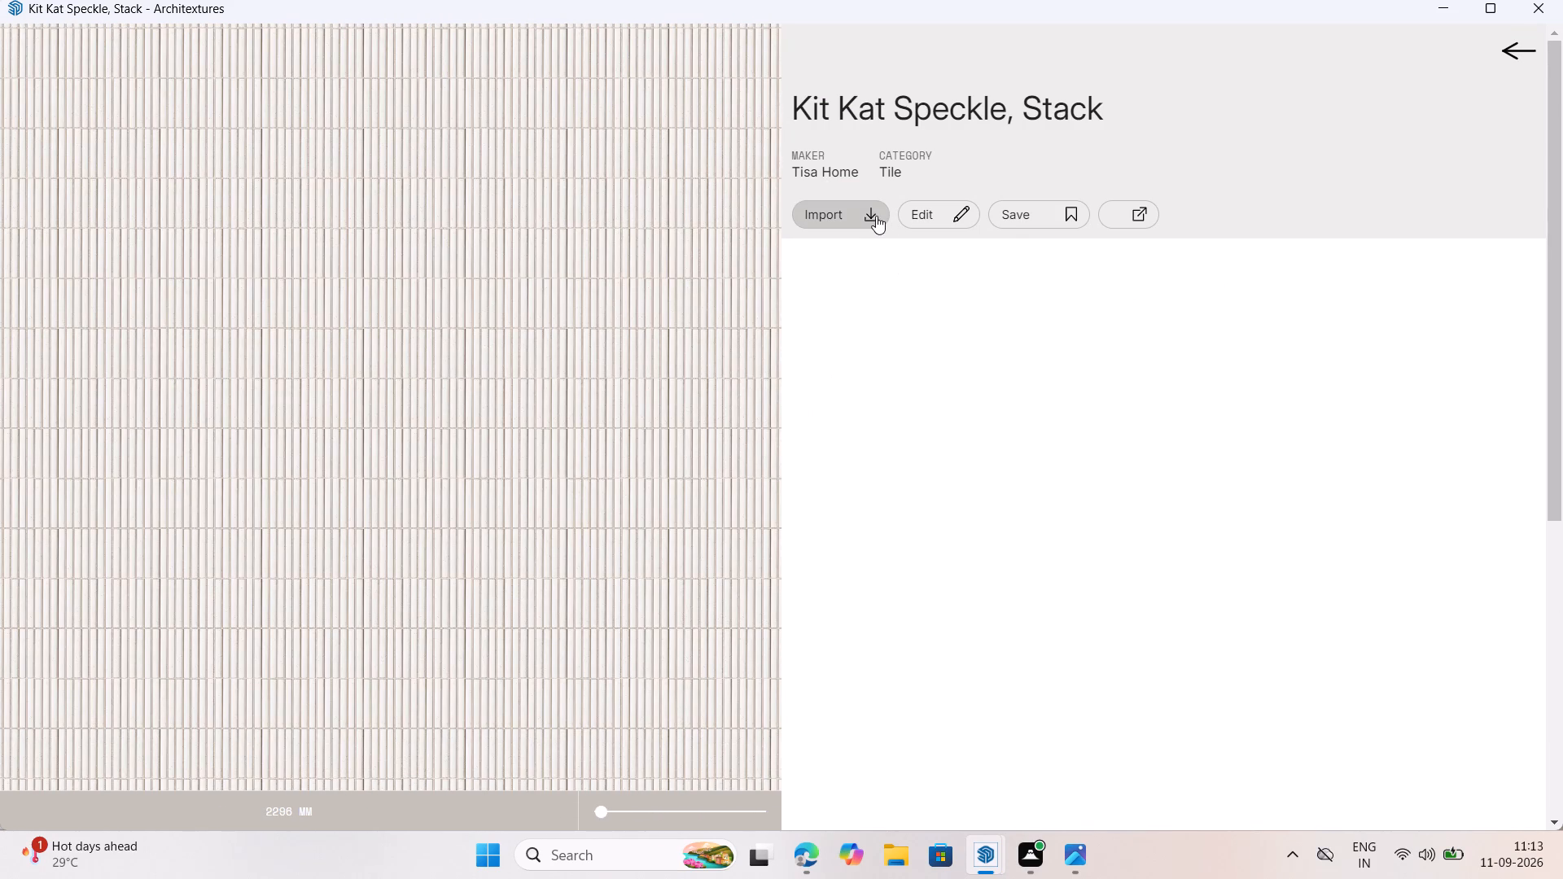
pyautogui.click(872, 215)
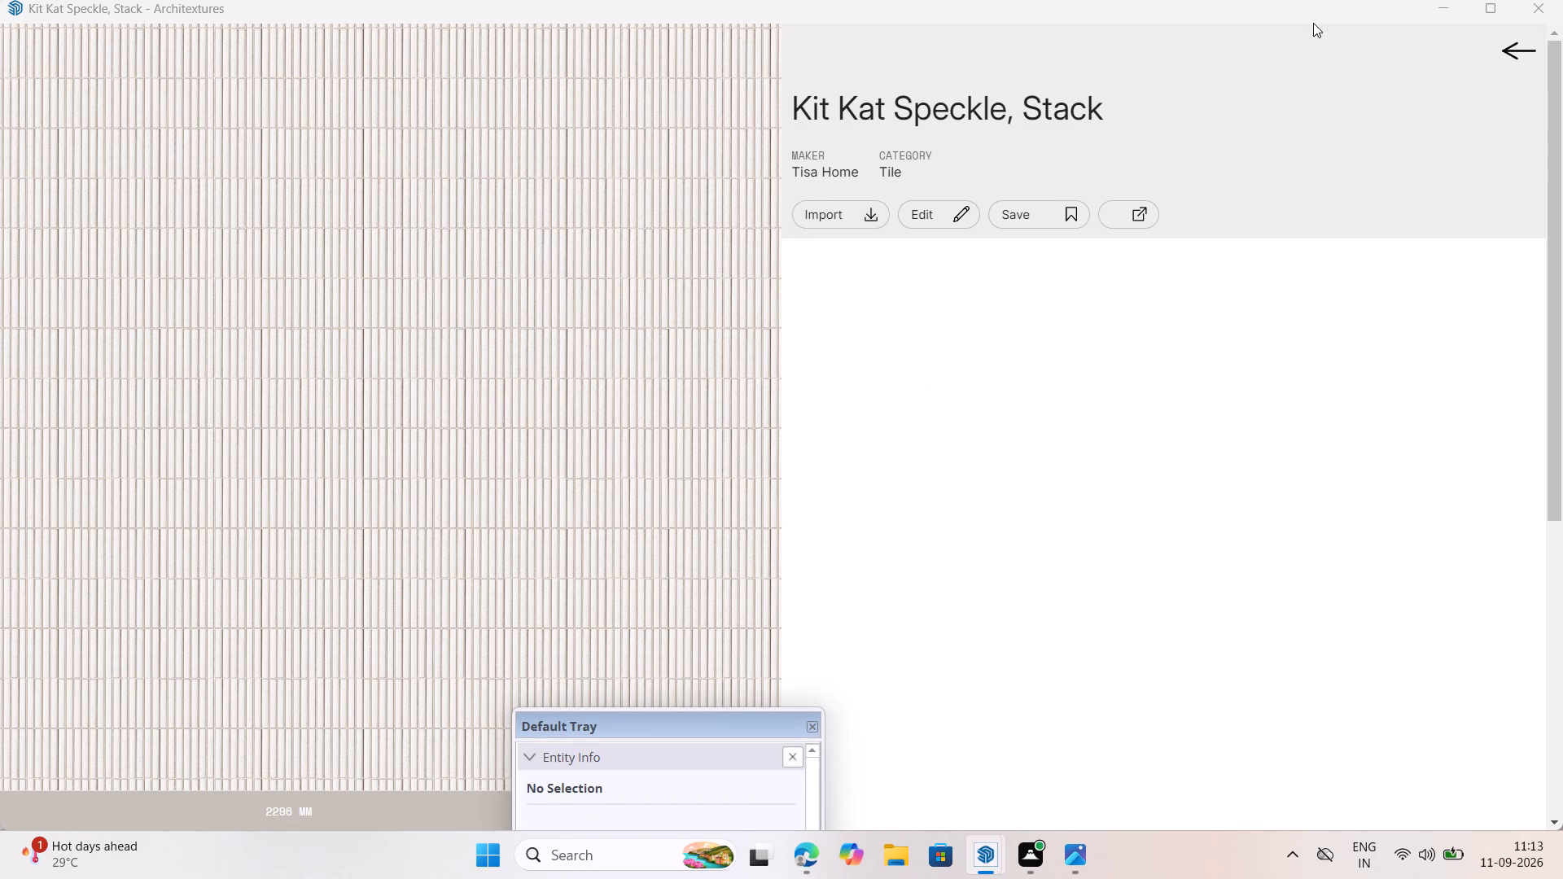
# Rearrange the Architextures window and the V-Ray Asset Editor so the reference photo and SketchUp toolbars are uncovered.
pyautogui.moveTo(1368, 0); pyautogui.dragTo(698, 329)
pyautogui.moveTo(1237, 120); pyautogui.dragTo(1074, 553)
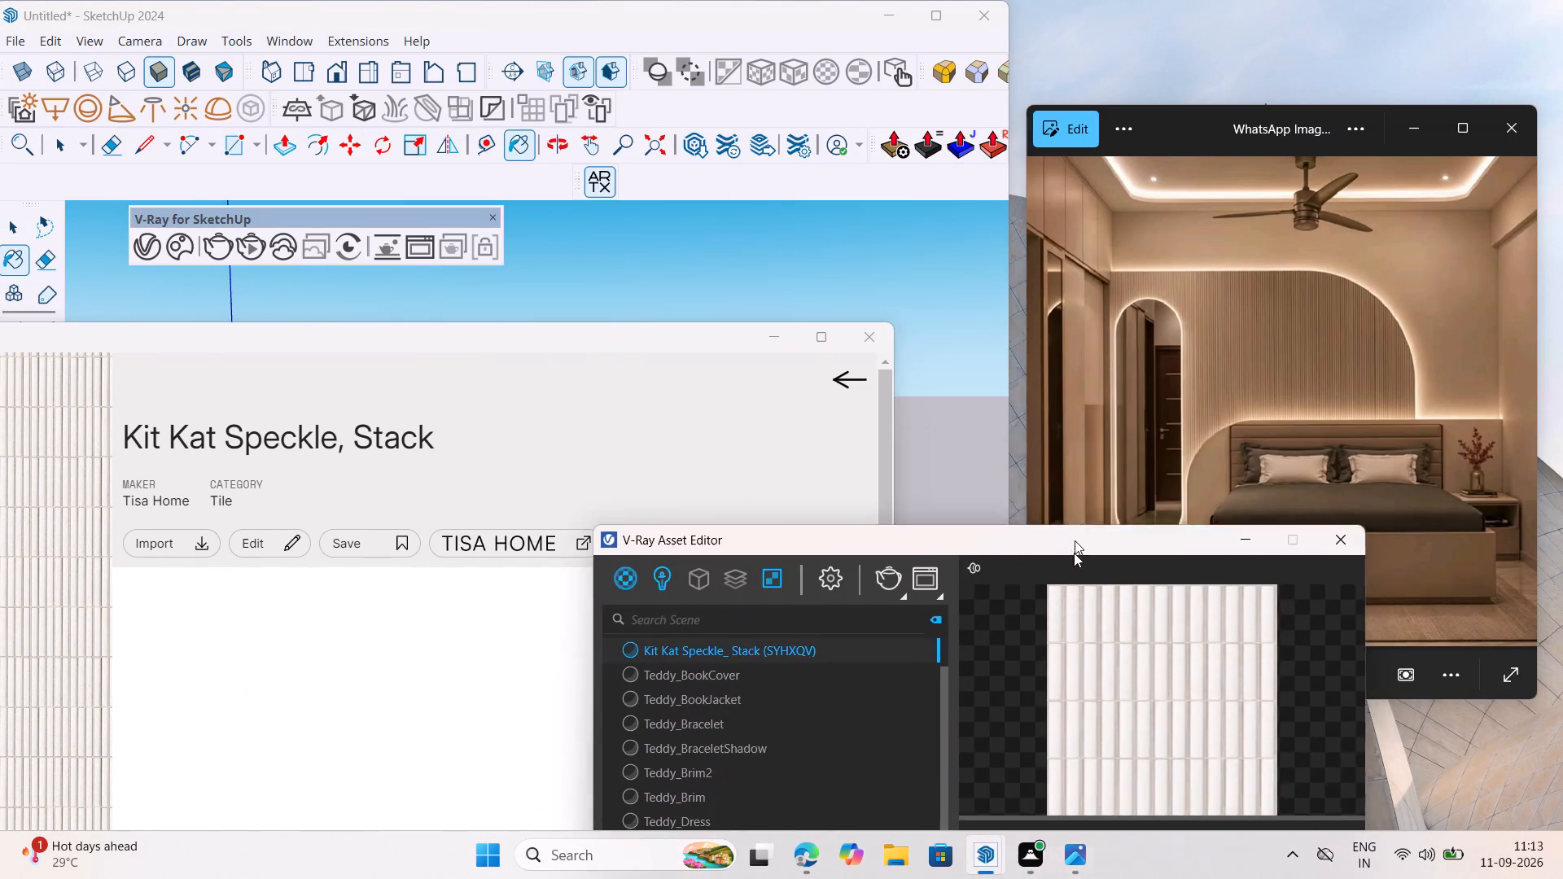
pyautogui.moveTo(1074, 553); pyautogui.dragTo(1216, 260)
# Open the Kit Kat Speckle, Stack texture for editing and reposition its window to view the pattern and settings.
pyautogui.moveTo(394, 370); pyautogui.dragTo(559, 160)
pyautogui.moveTo(409, 342); pyautogui.dragTo(537, 124)
pyautogui.click(406, 319)
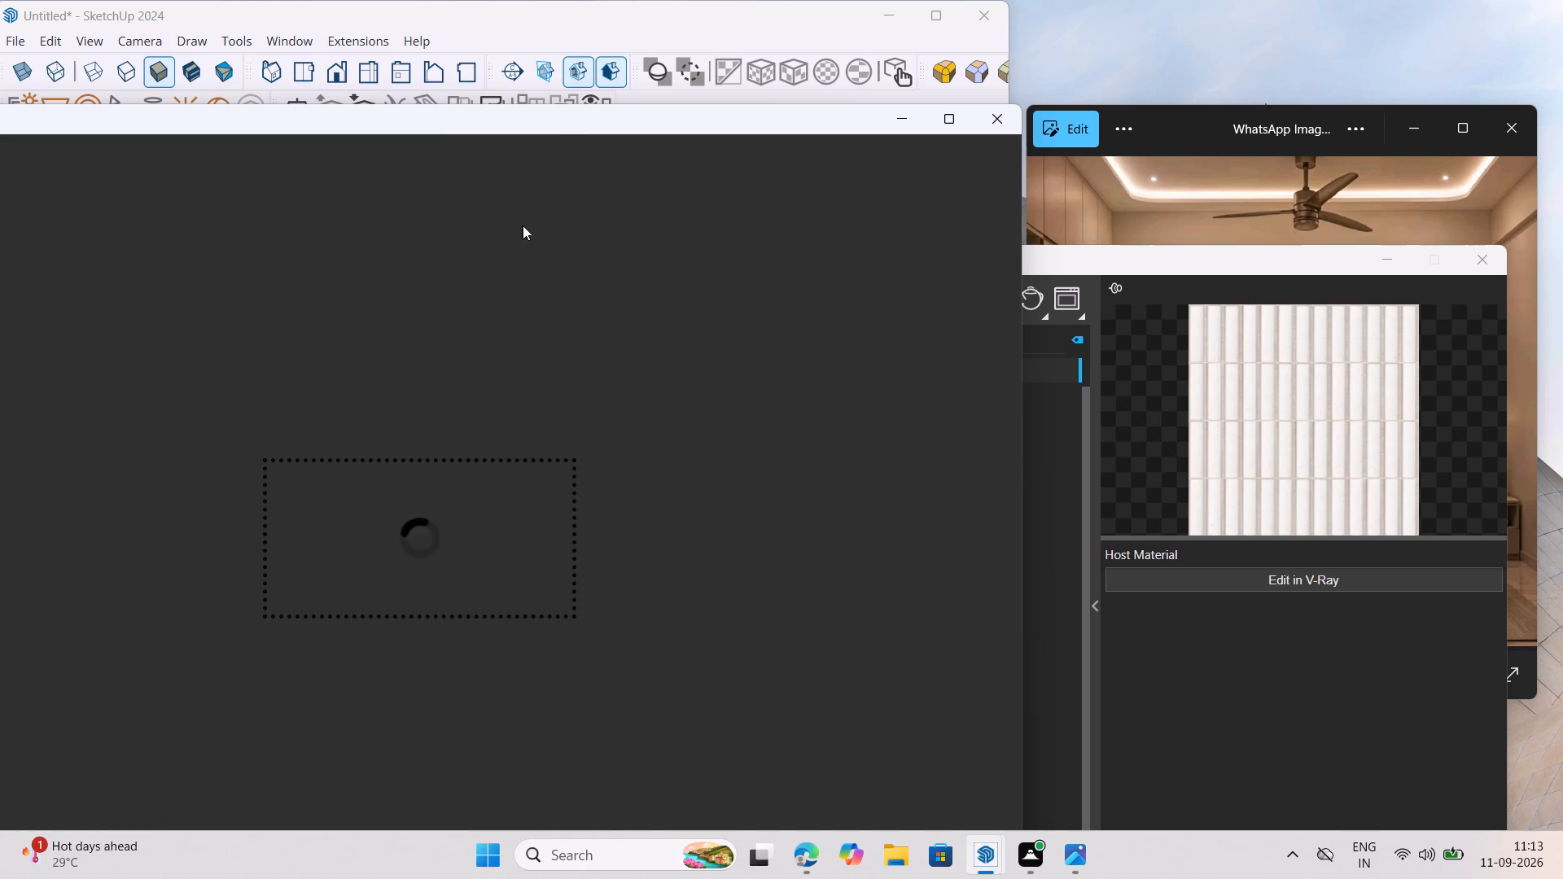
pyautogui.moveTo(571, 120); pyautogui.dragTo(628, 48)
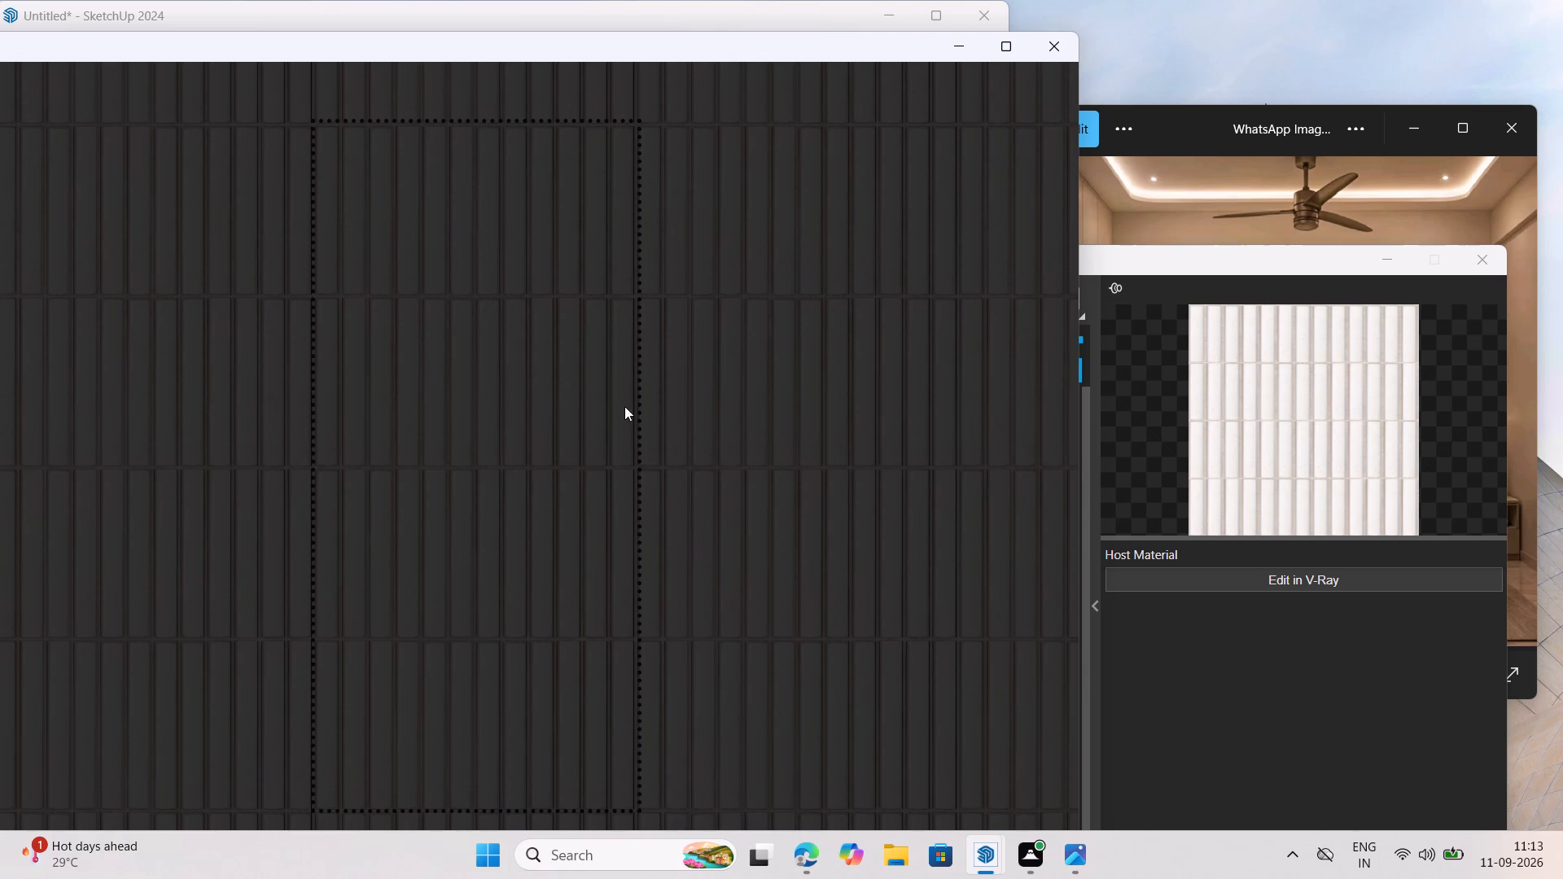
pyautogui.scroll(-6, 628, 380)
pyautogui.scroll(-7, 643, 280)
pyautogui.scroll(1, 672, 314)
pyautogui.moveTo(816, 46); pyautogui.dragTo(971, 13)
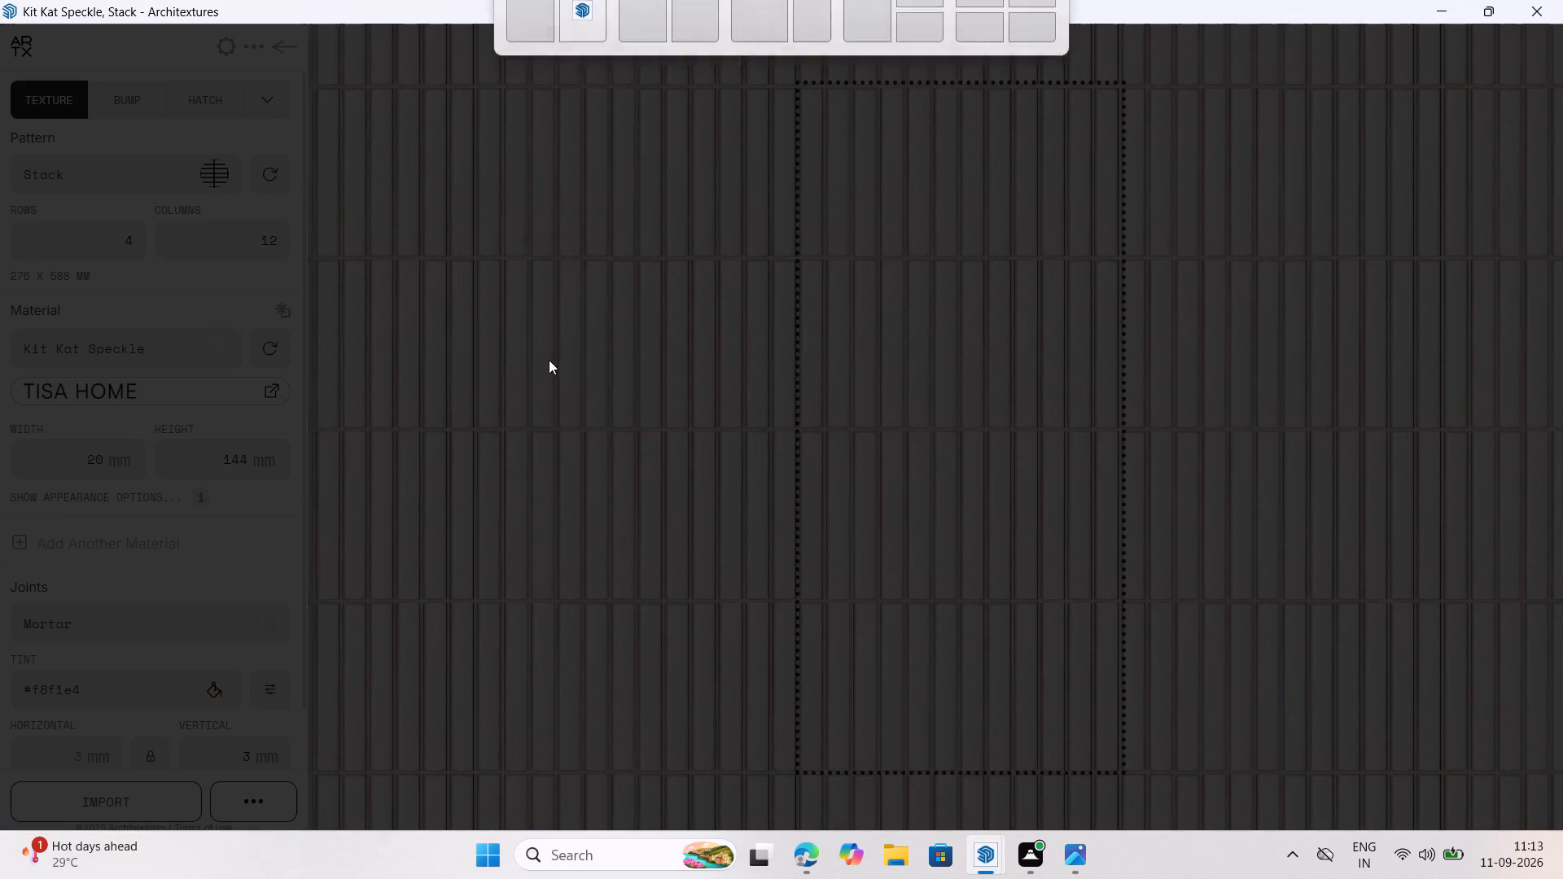
pyautogui.scroll(-14, 549, 368)
pyautogui.moveTo(957, 18); pyautogui.dragTo(842, 93)
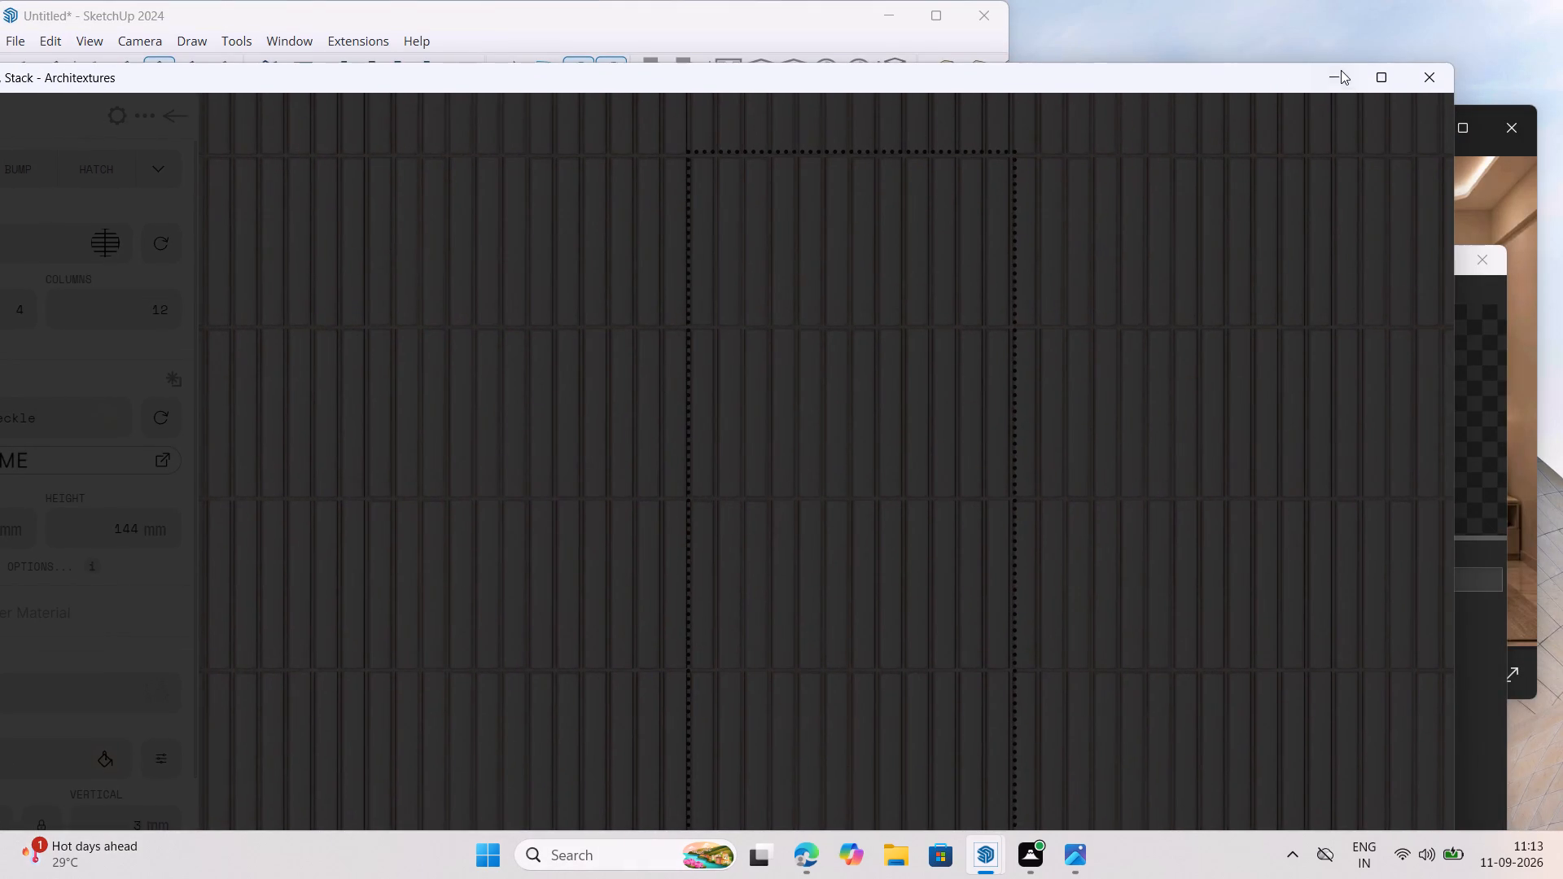
# Minimize the Architextures window and move the V-Ray Asset Editor up to show its full material list.
pyautogui.click(1342, 72)
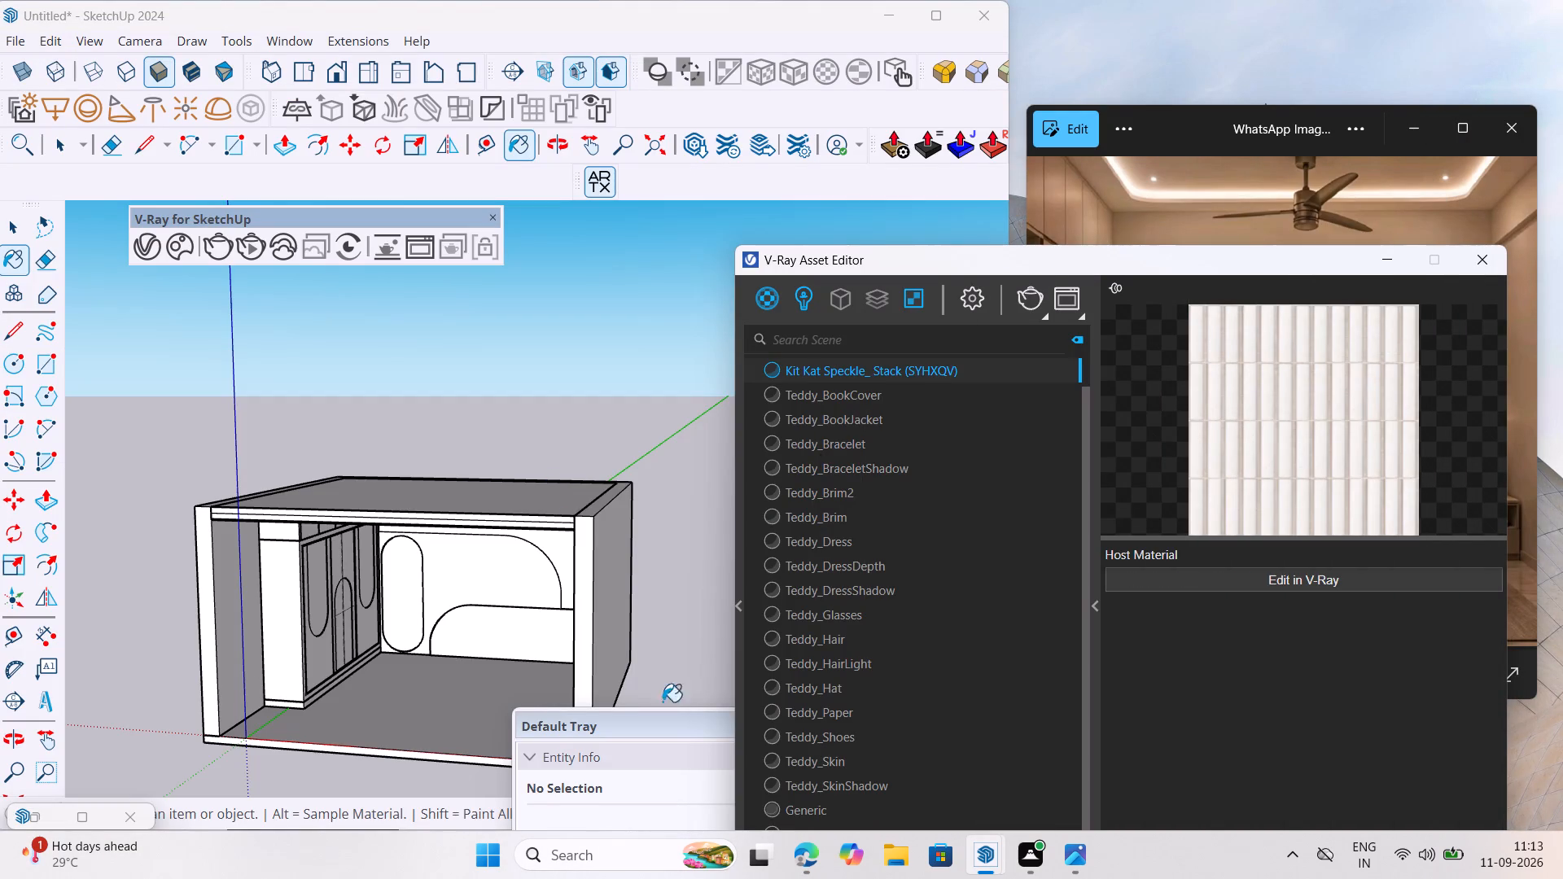
pyautogui.moveTo(989, 262); pyautogui.dragTo(943, 164)
pyautogui.moveTo(943, 154); pyautogui.dragTo(952, 141)
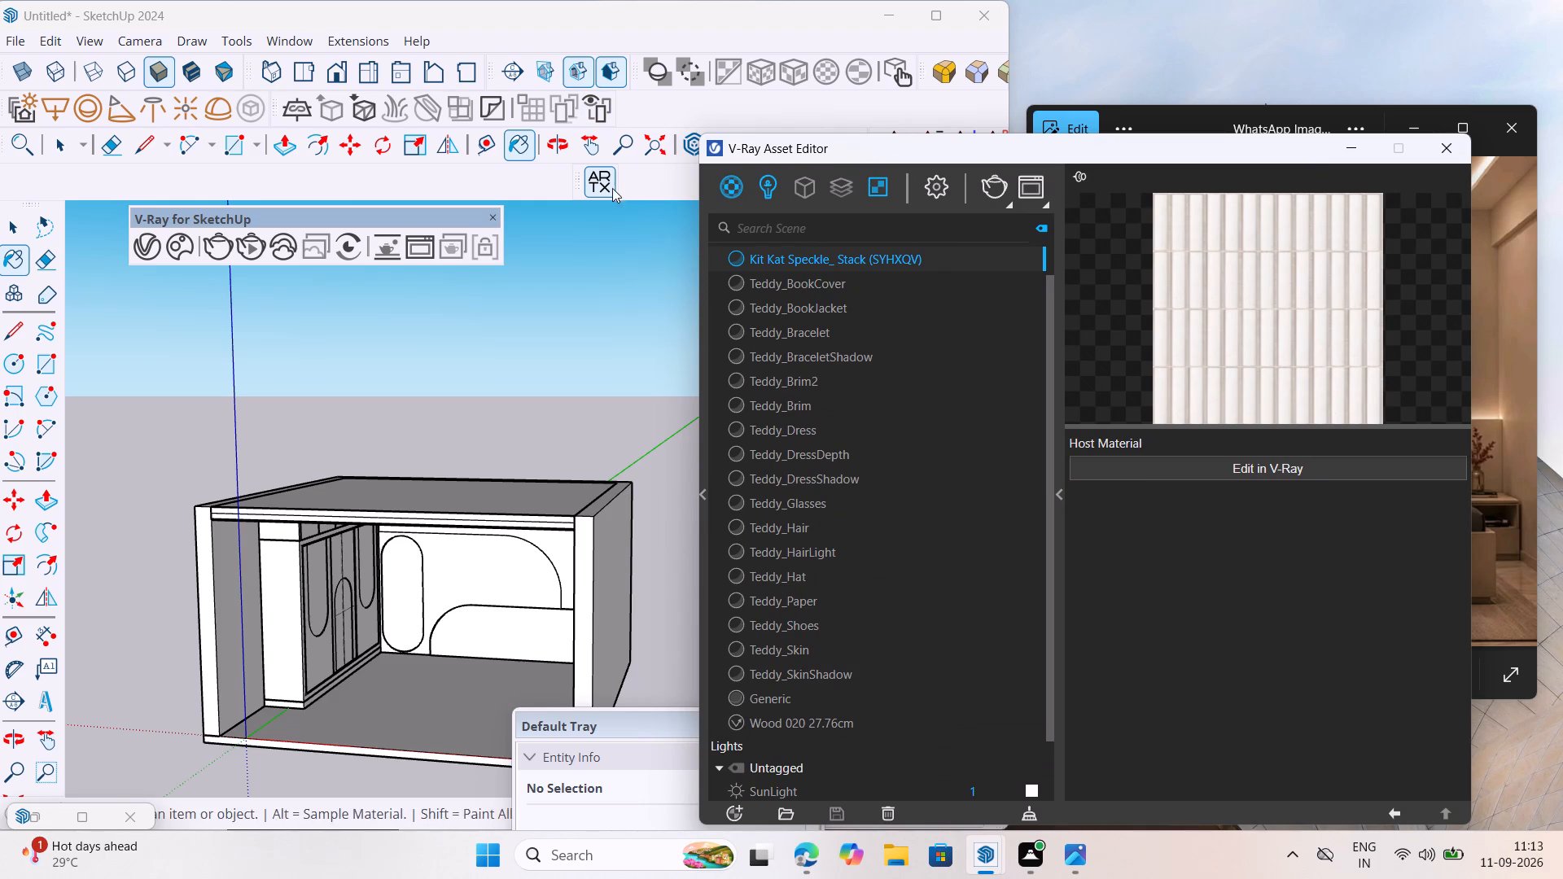
# Reopen the Architextures texture editor, narrow its window and place it beside the Asset Editor's material preview.
pyautogui.click(599, 187)
pyautogui.scroll(-7, 466, 228)
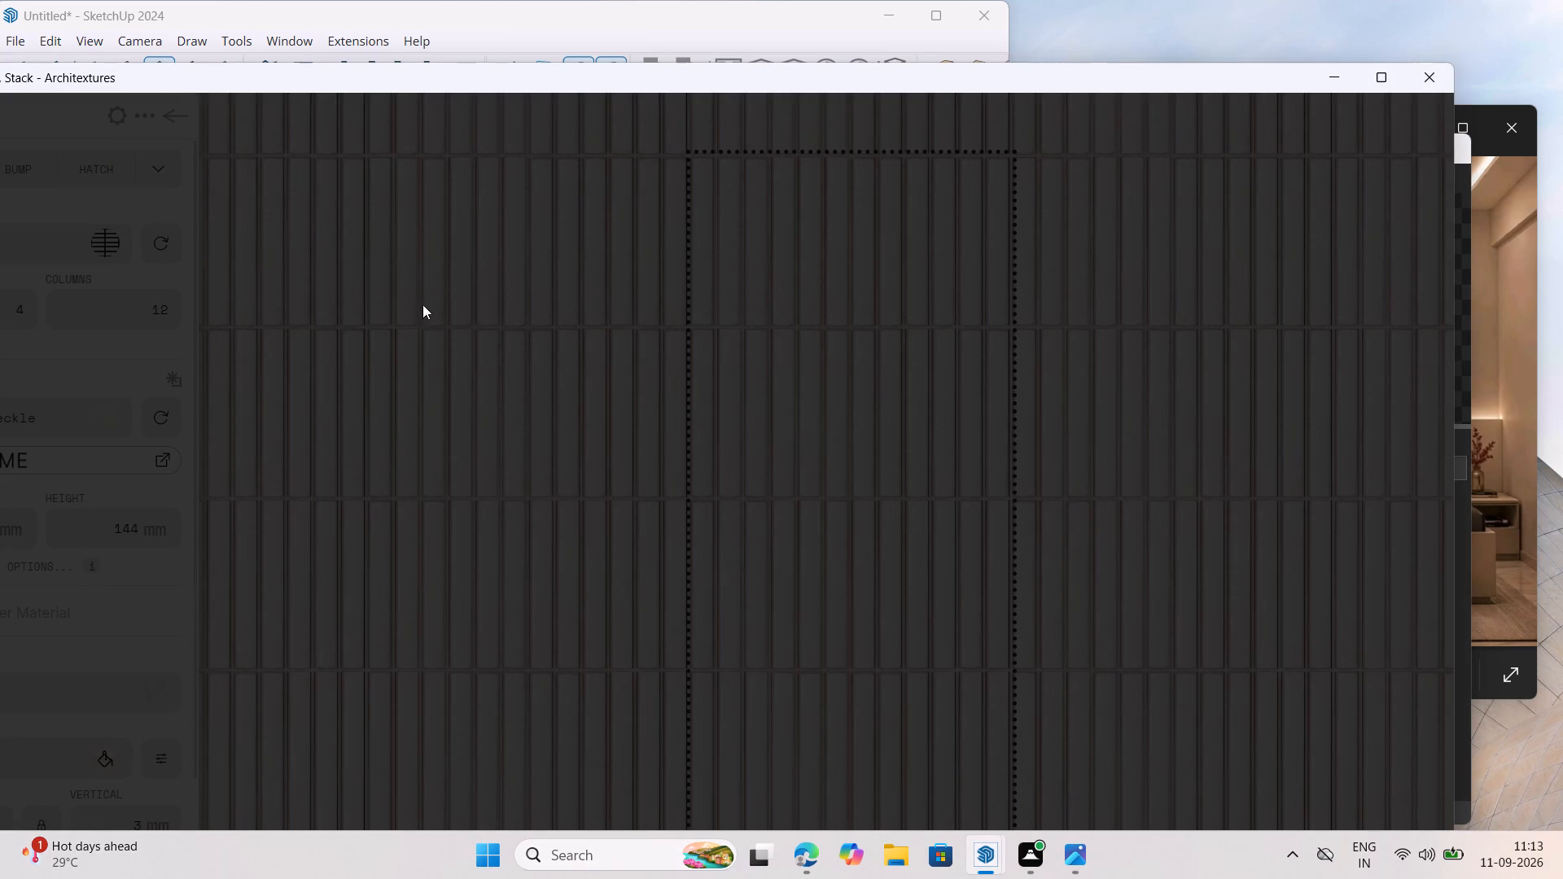
pyautogui.moveTo(290, 68); pyautogui.dragTo(335, 68)
pyautogui.moveTo(1457, 206); pyautogui.dragTo(1454, 207)
pyautogui.moveTo(1454, 207); pyautogui.dragTo(651, 251)
pyautogui.moveTo(423, 85); pyautogui.dragTo(808, 73)
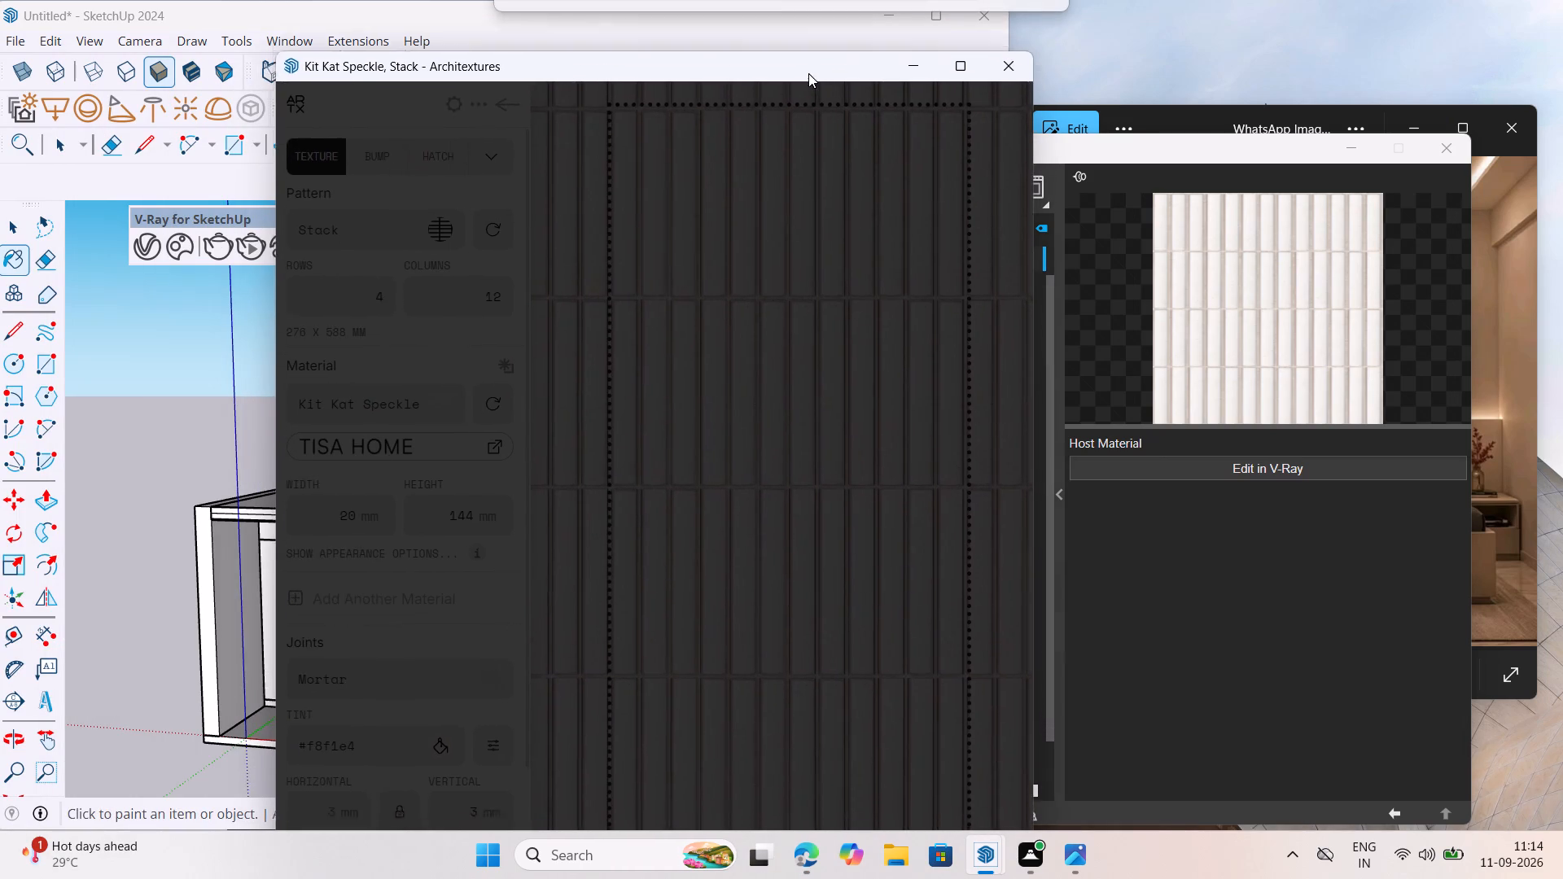
# Move the texture editor window up to bring its pattern, material and joint settings into view.
pyautogui.moveTo(808, 73); pyautogui.dragTo(799, 27)
pyautogui.scroll(-10, 523, 182)
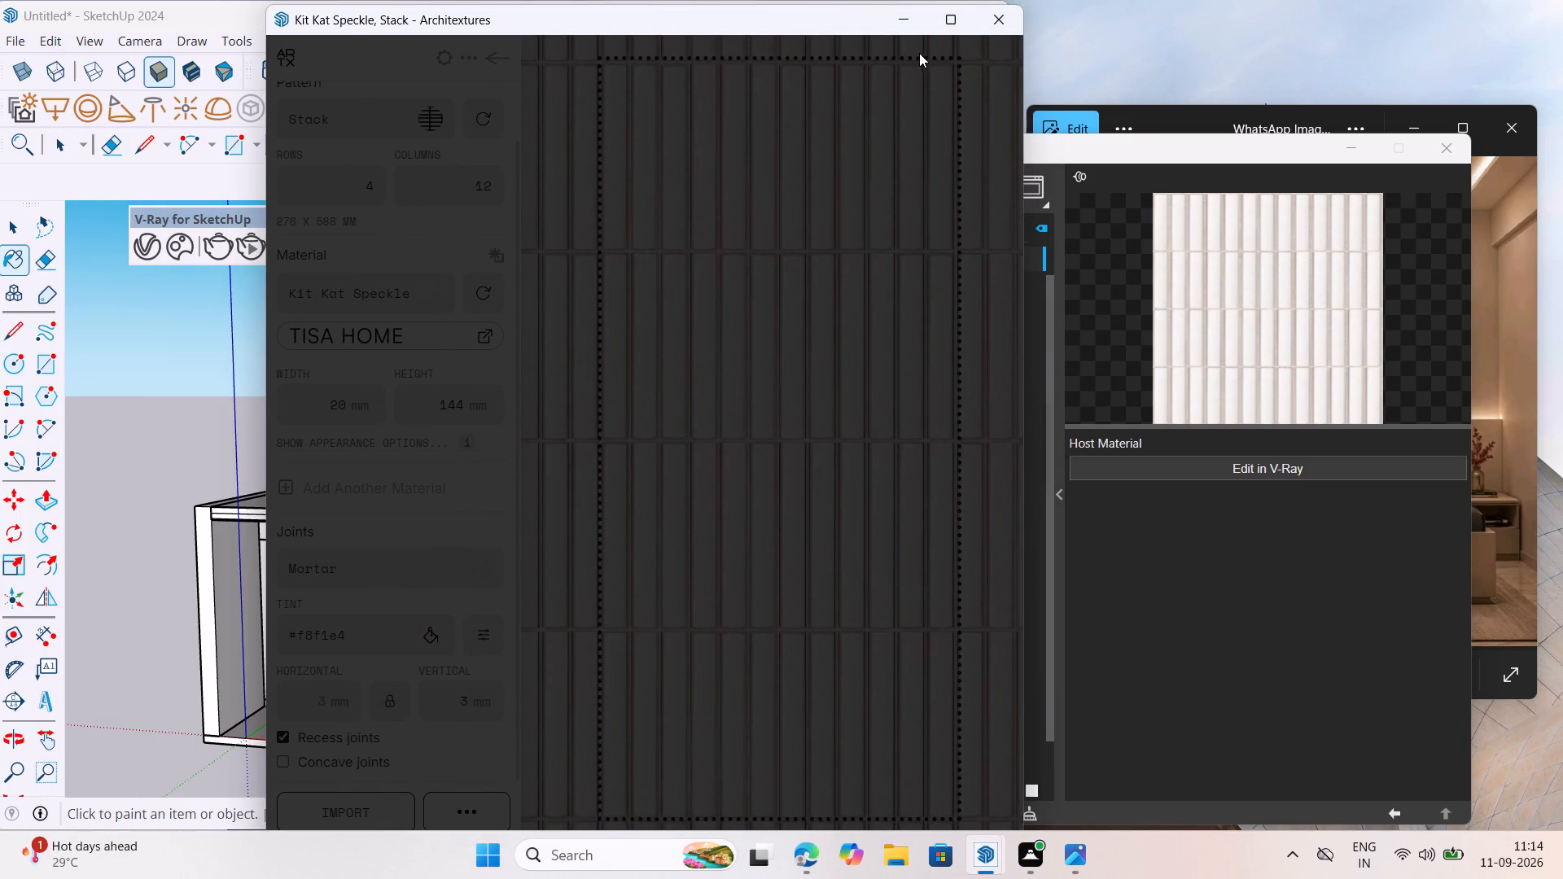
pyautogui.moveTo(557, 241); pyautogui.dragTo(576, 323)
pyautogui.scroll(-4, 422, 483)
pyautogui.scroll(2, 438, 334)
# Browse the pattern library for a layout suited to the fluted wall panel, keeping the Stack pattern.
pyautogui.click(434, 181)
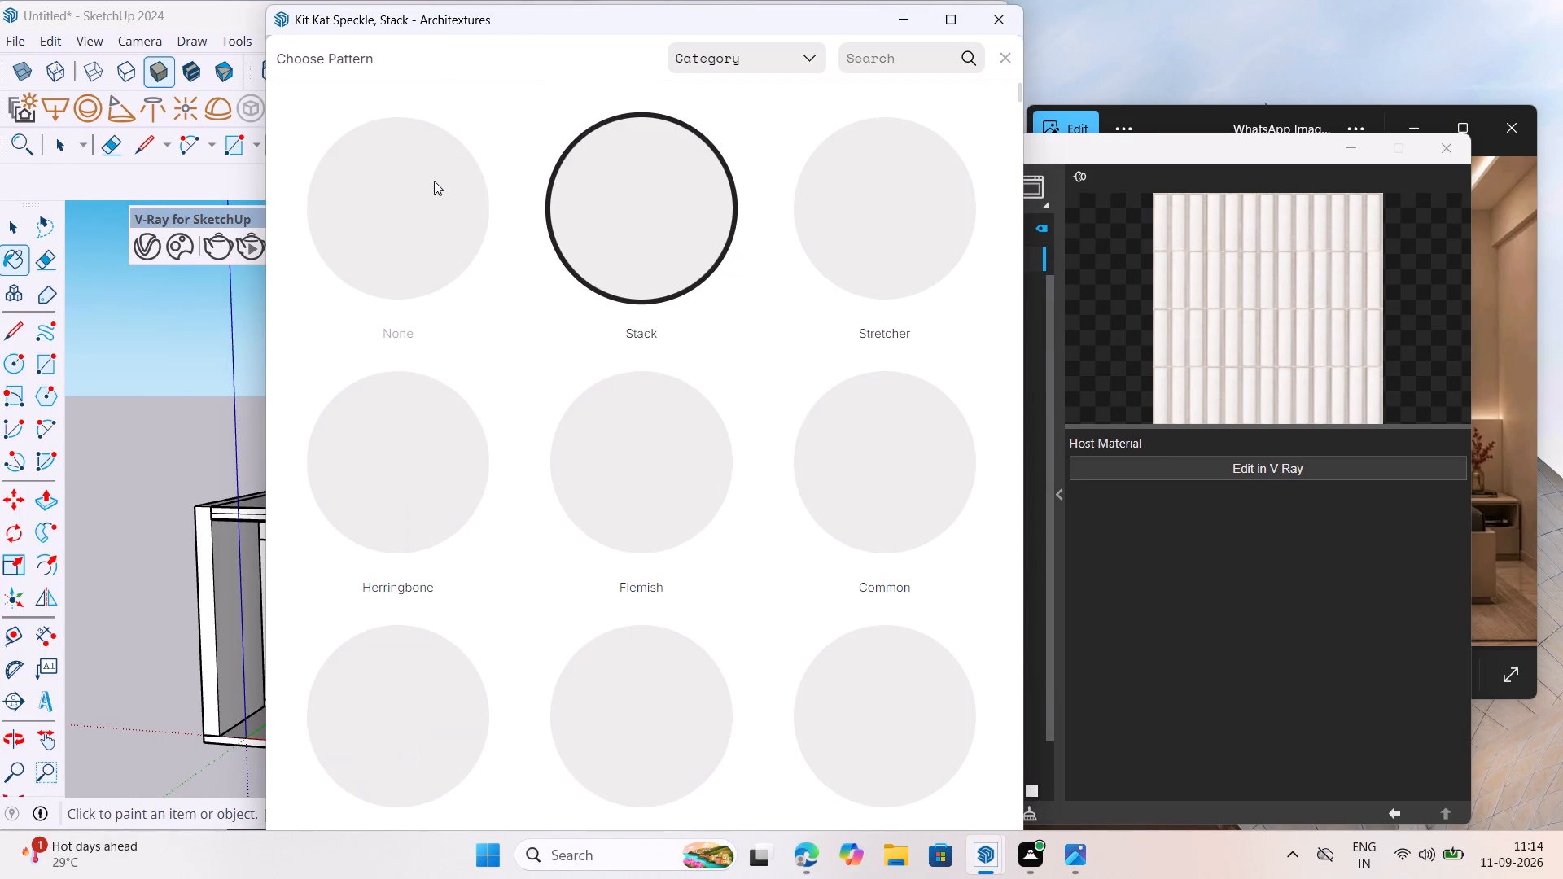
pyautogui.scroll(-5, 502, 732)
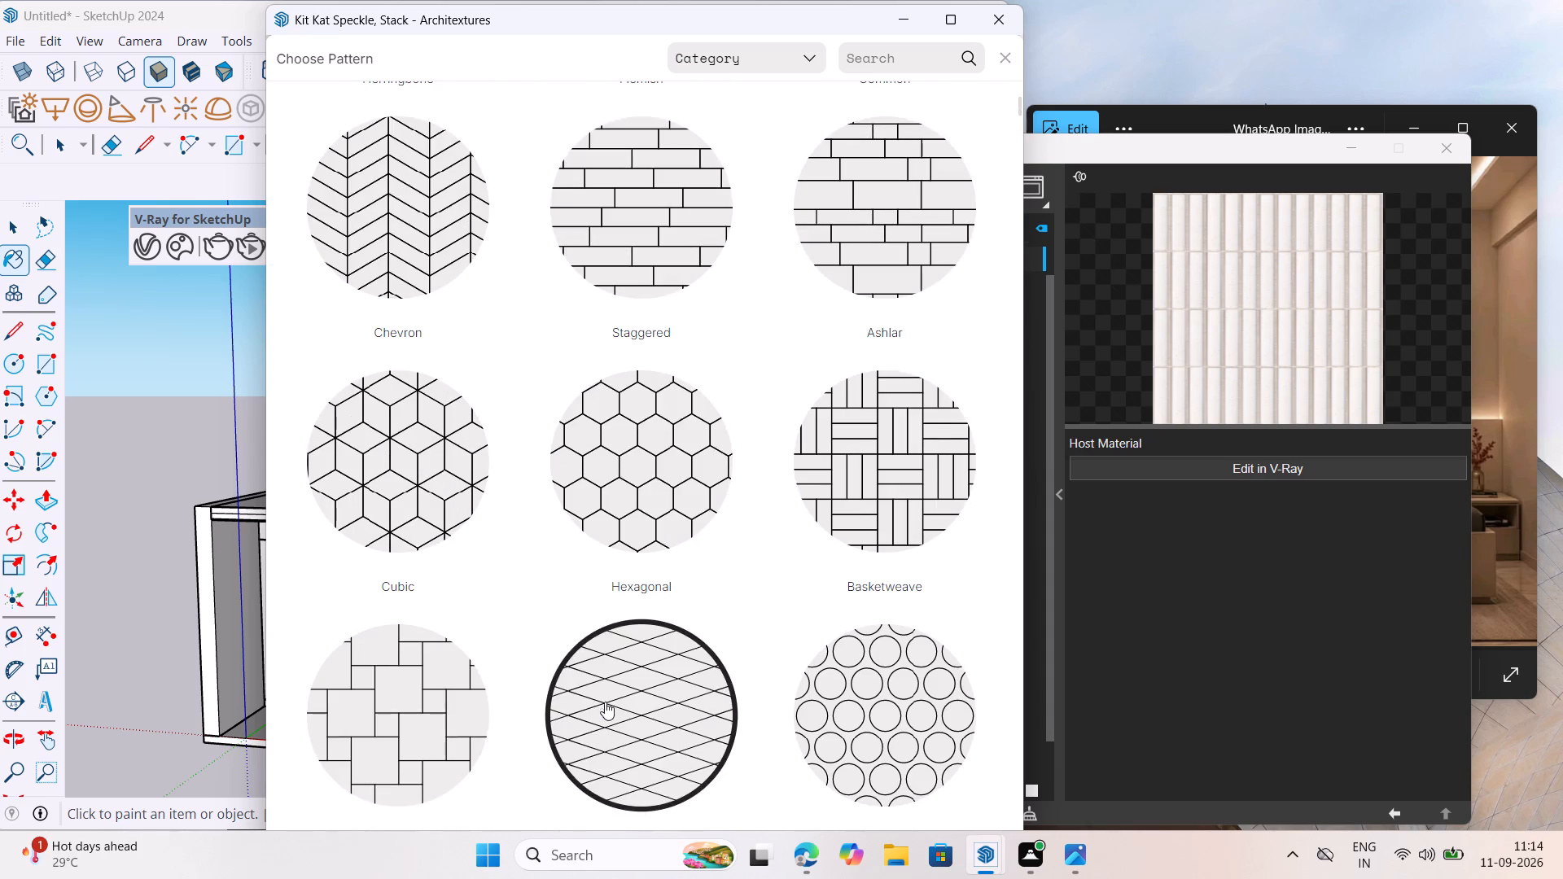
pyautogui.scroll(-12, 605, 698)
pyautogui.scroll(-5, 623, 611)
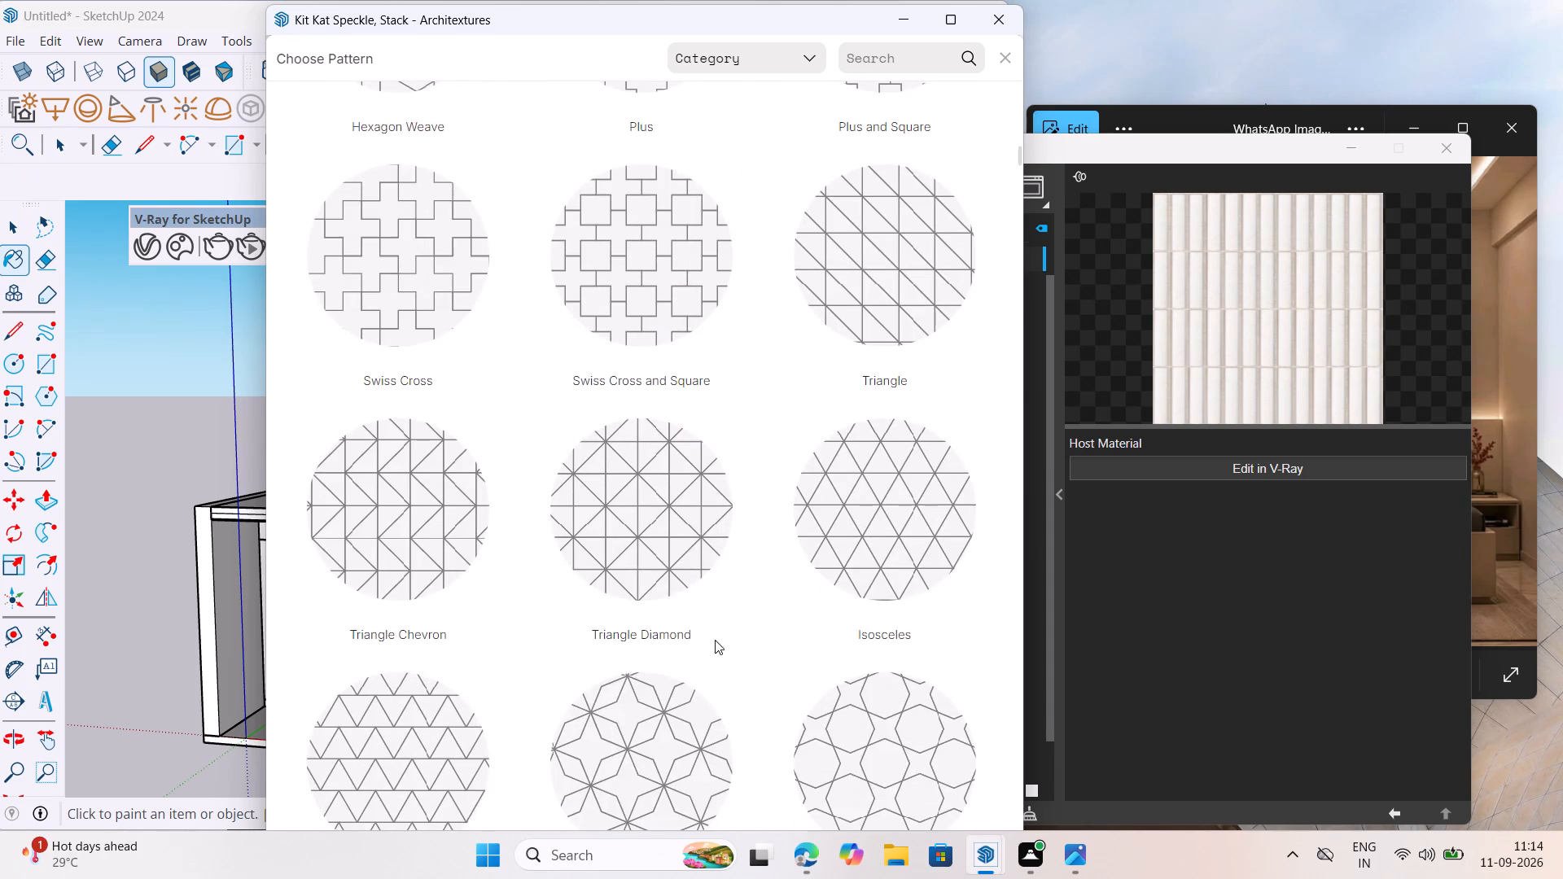
pyautogui.scroll(-7, 790, 614)
pyautogui.scroll(-7, 700, 643)
pyautogui.scroll(-6, 855, 590)
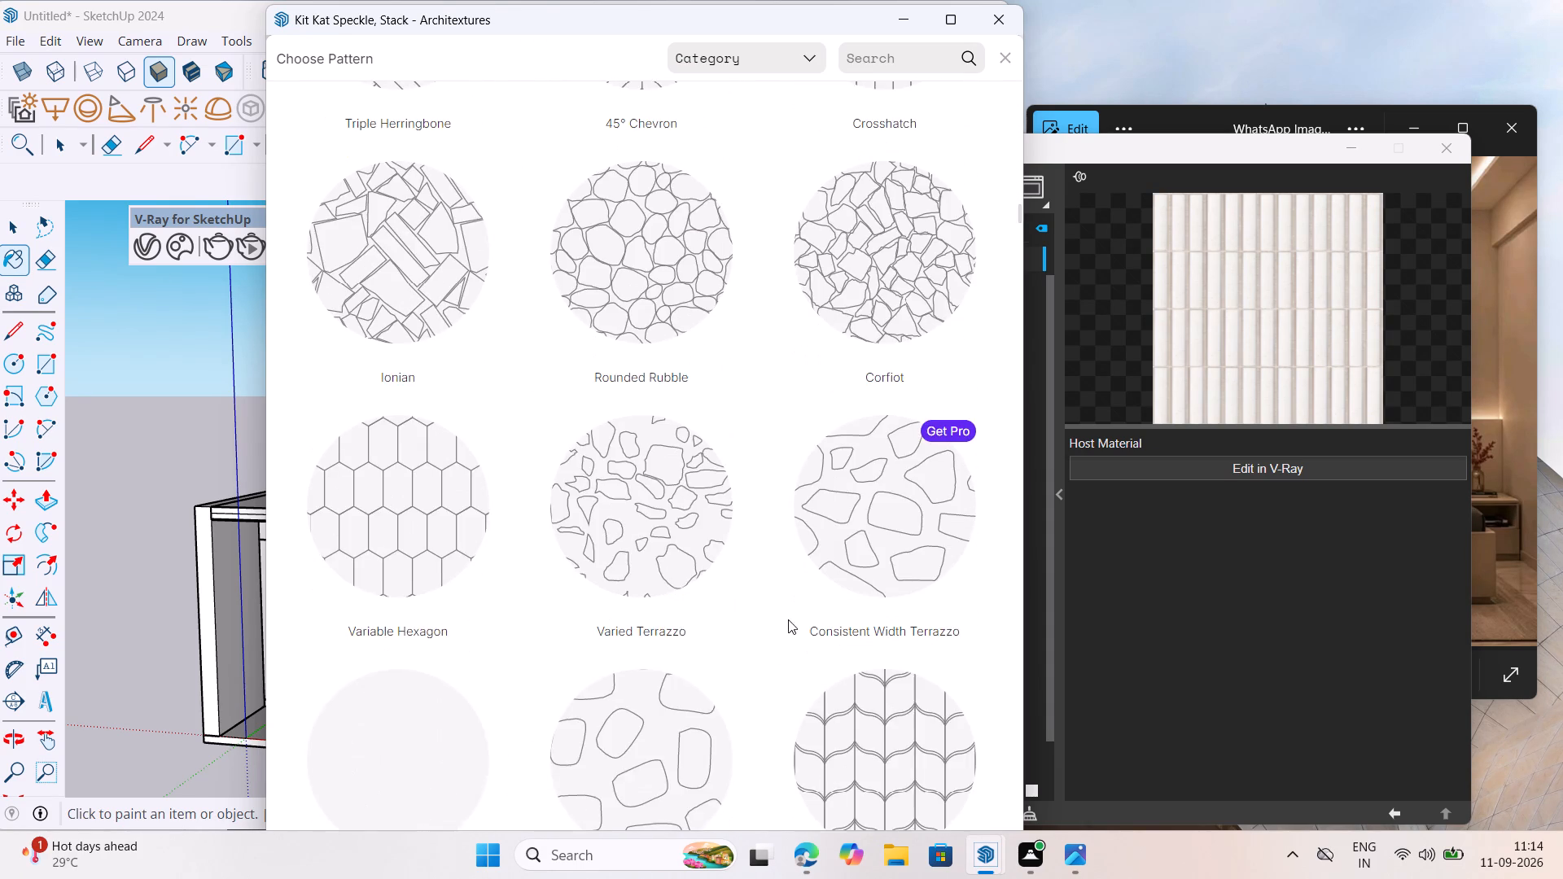
pyautogui.scroll(-13, 765, 640)
pyautogui.scroll(-7, 551, 631)
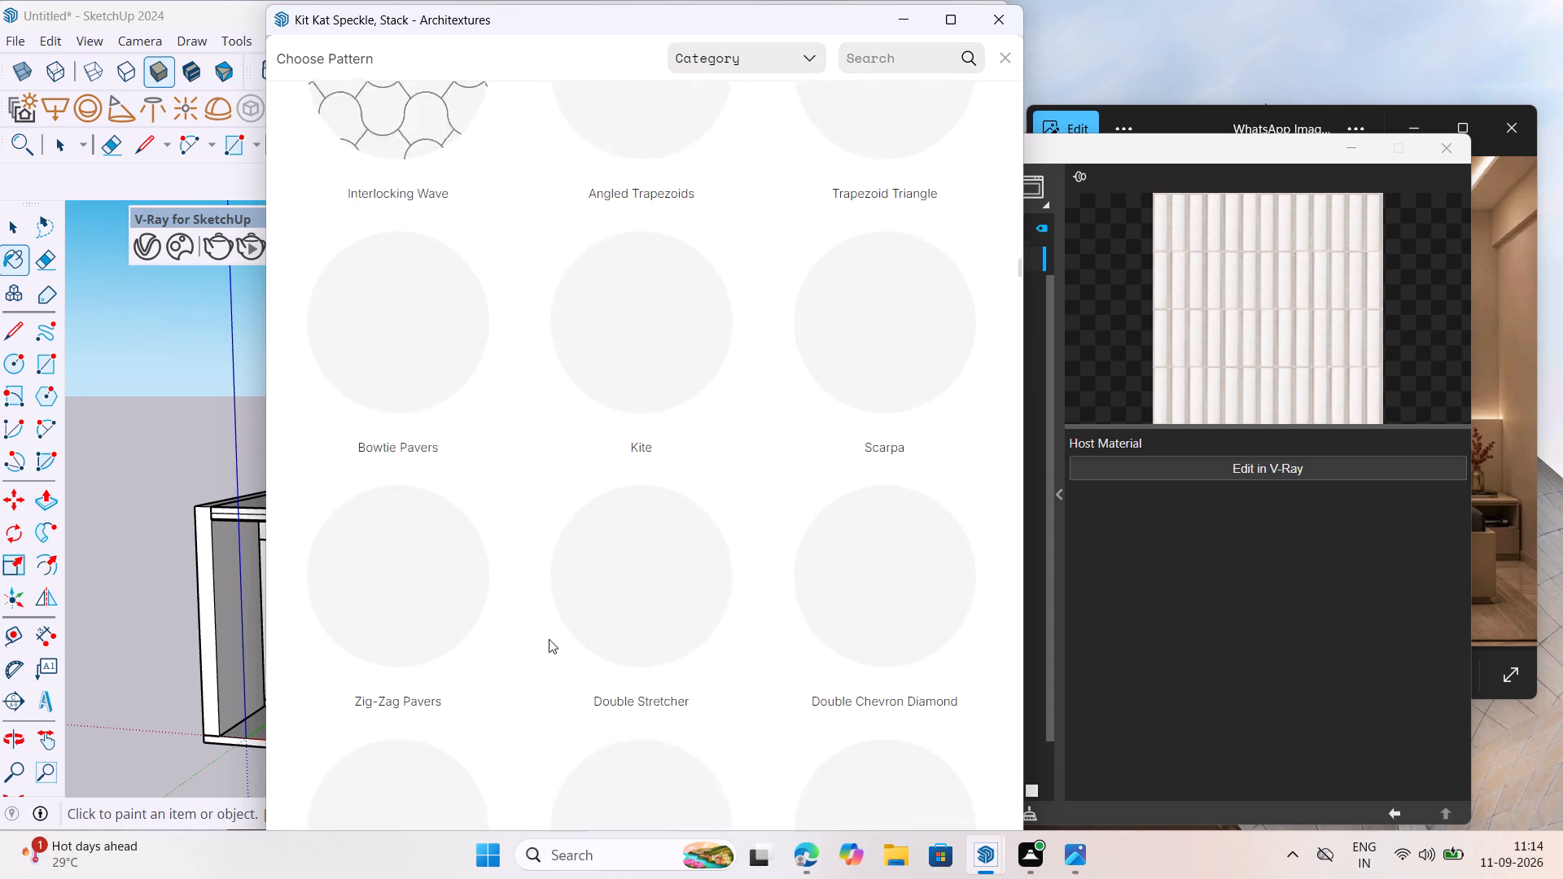
pyautogui.scroll(-11, 528, 595)
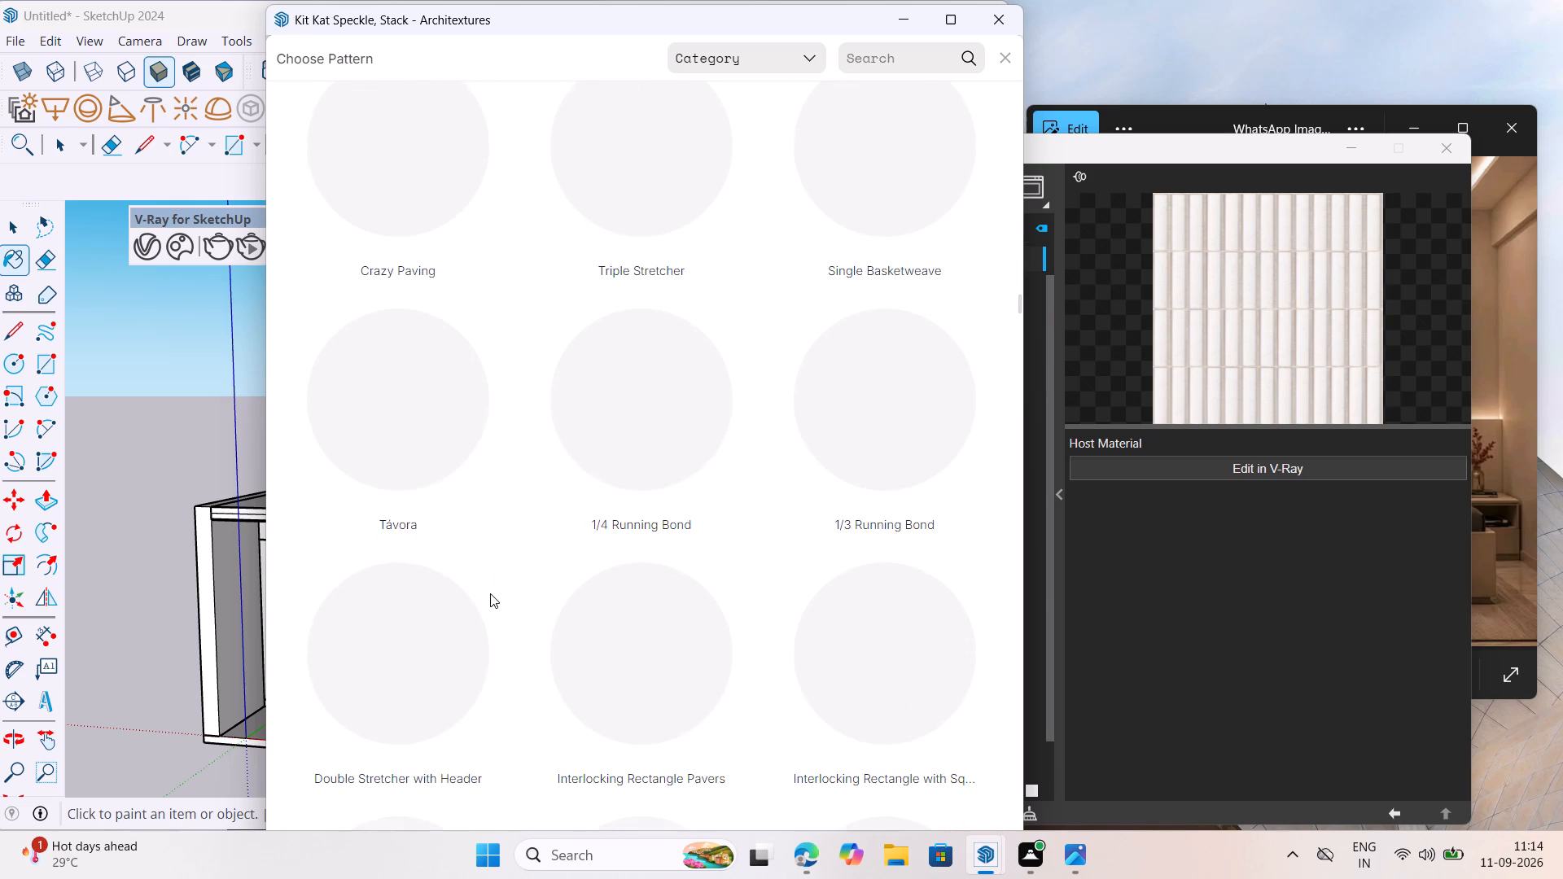
pyautogui.scroll(-6, 467, 570)
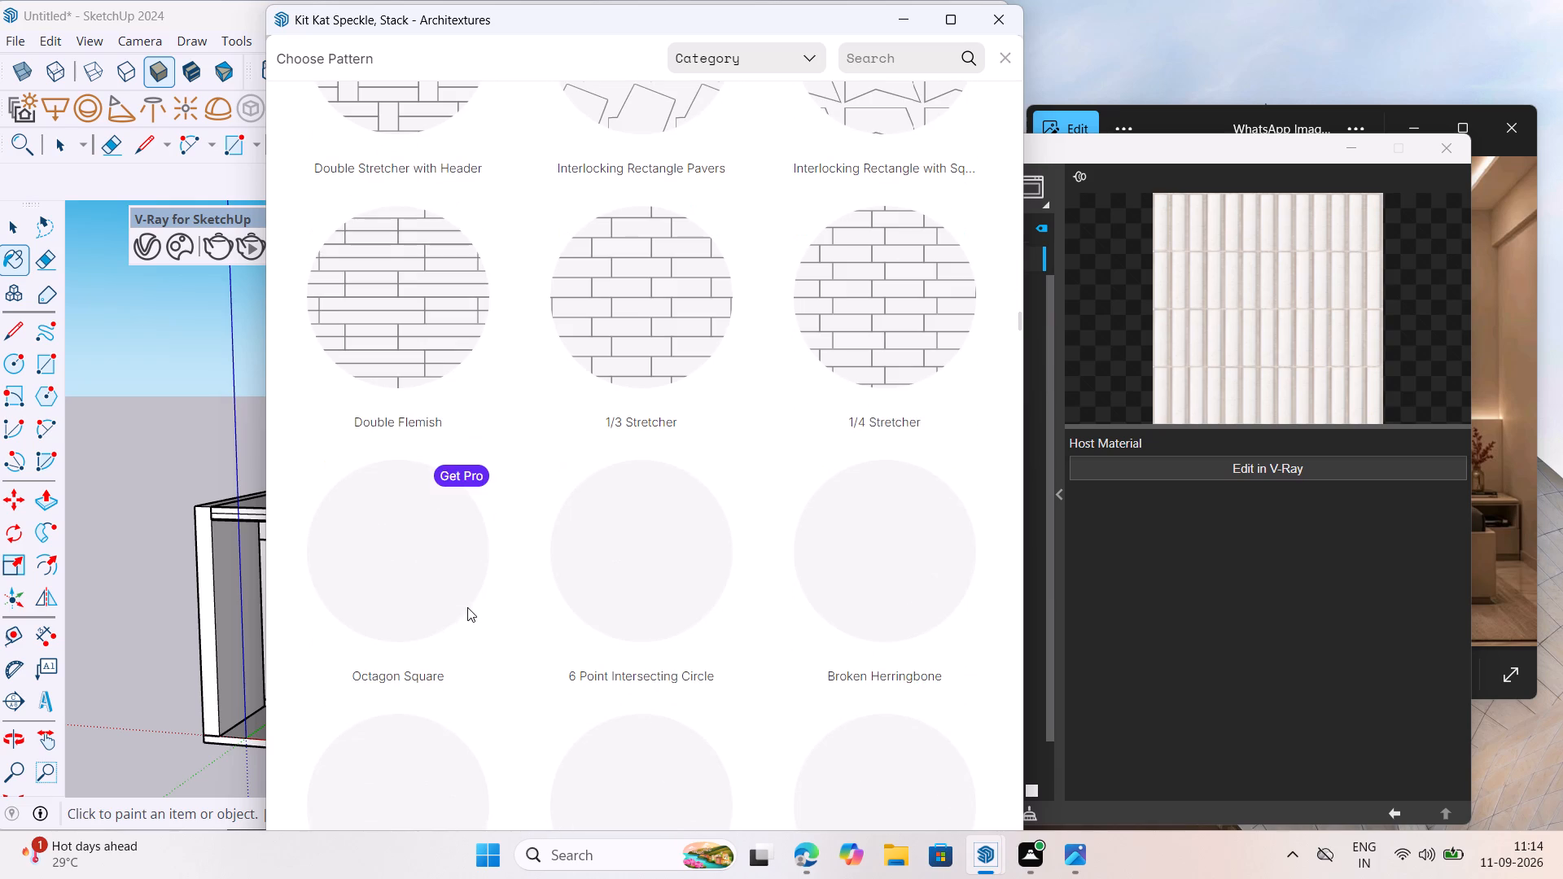
pyautogui.scroll(-10, 470, 621)
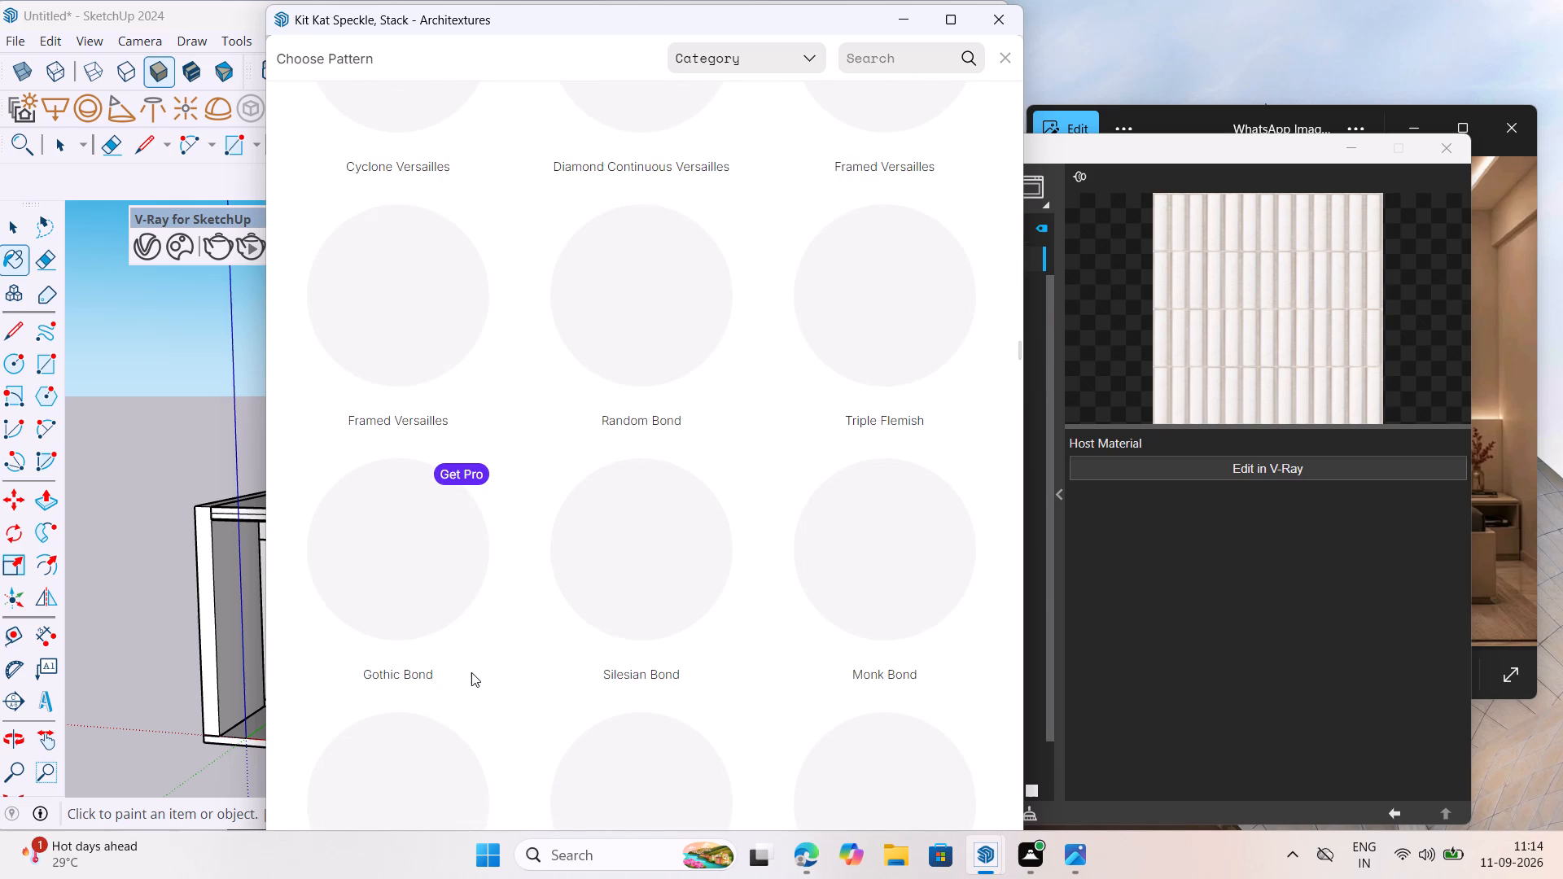
pyautogui.scroll(20, 614, 481)
pyautogui.scroll(3, 614, 481)
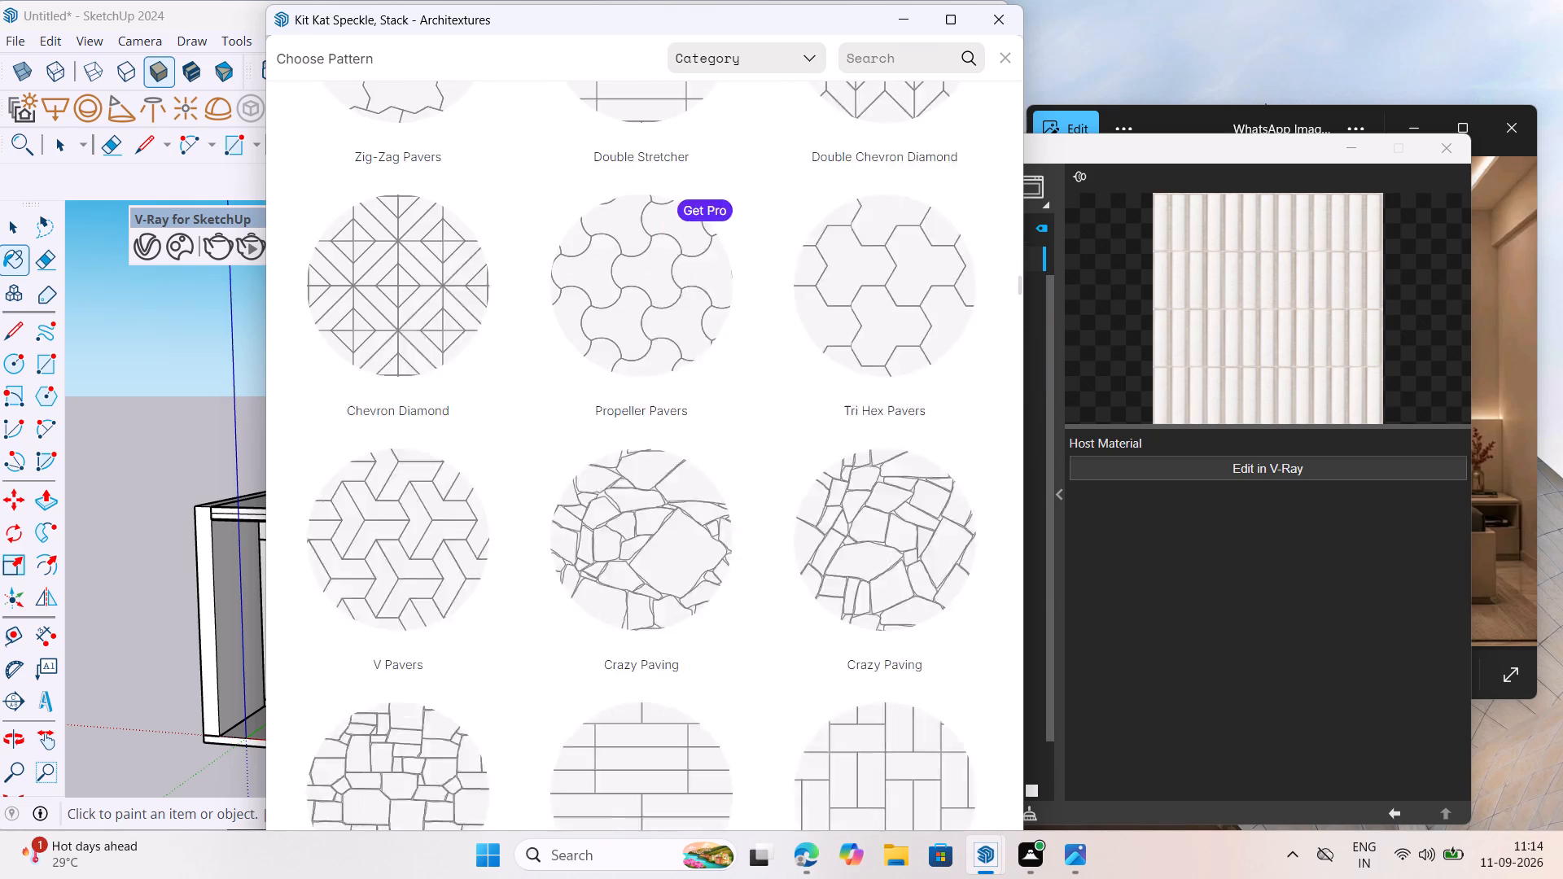
pyautogui.scroll(16, 644, 219)
pyautogui.click(520, 55)
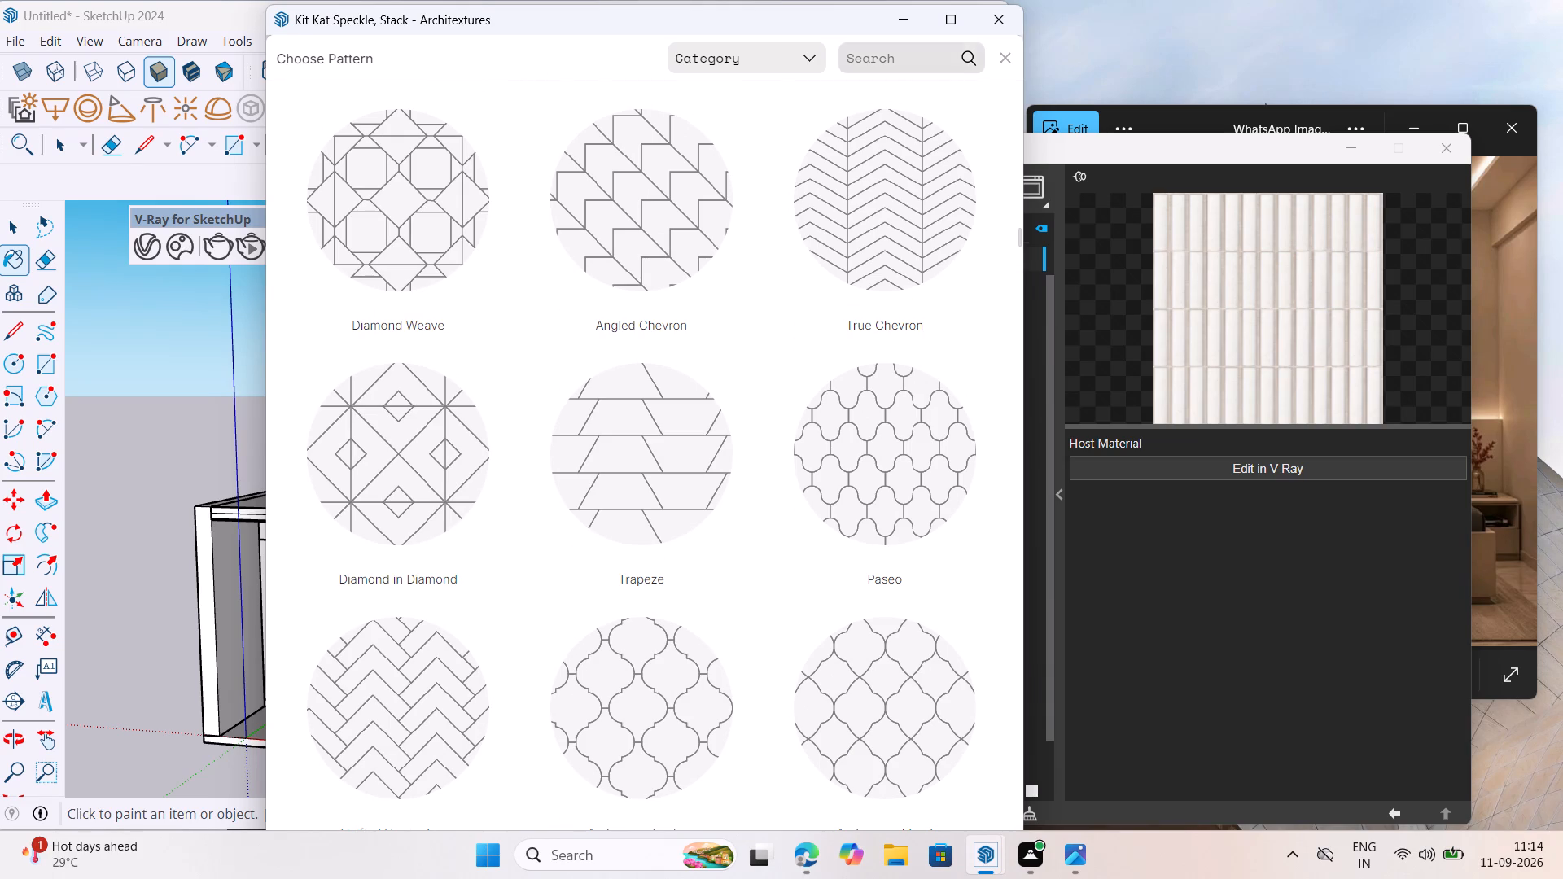
pyautogui.scroll(20, 562, 137)
pyautogui.scroll(9, 562, 137)
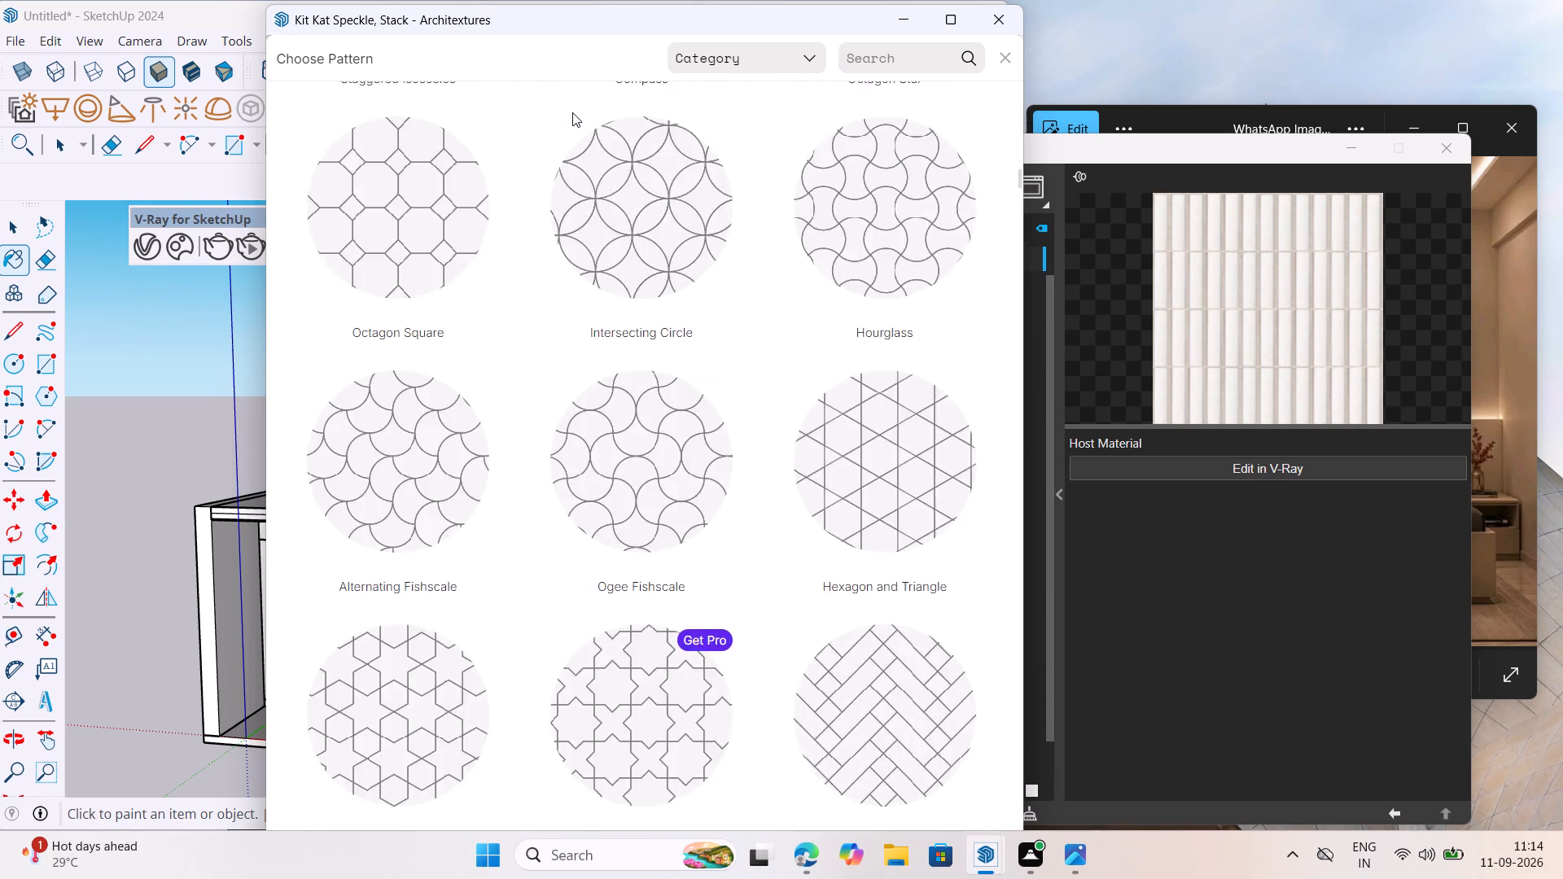
pyautogui.scroll(20, 572, 112)
pyautogui.scroll(15, 572, 112)
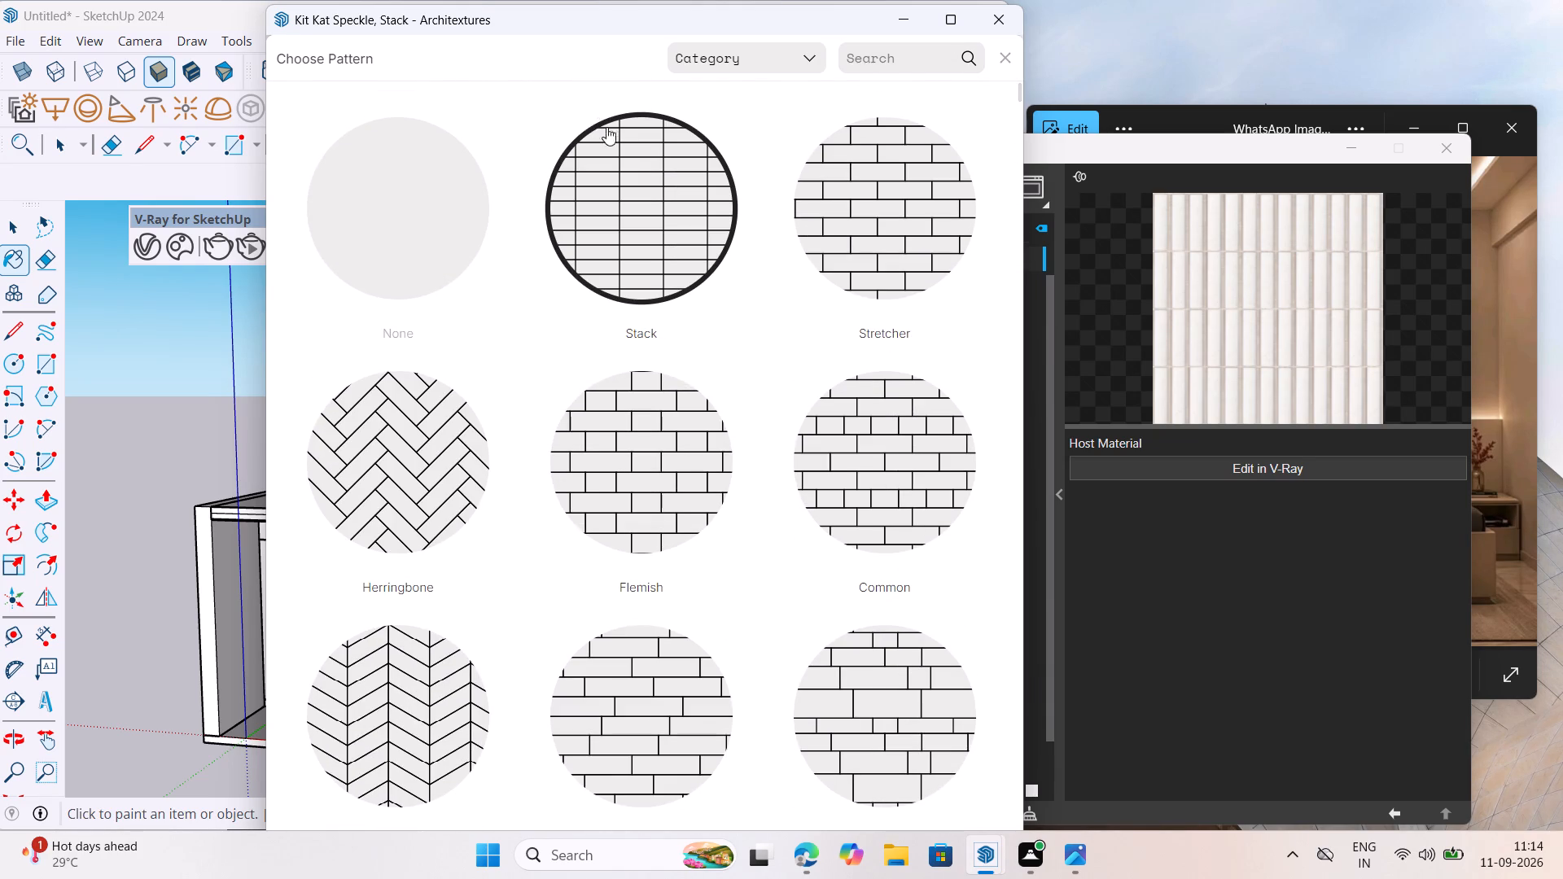
pyautogui.click(615, 133)
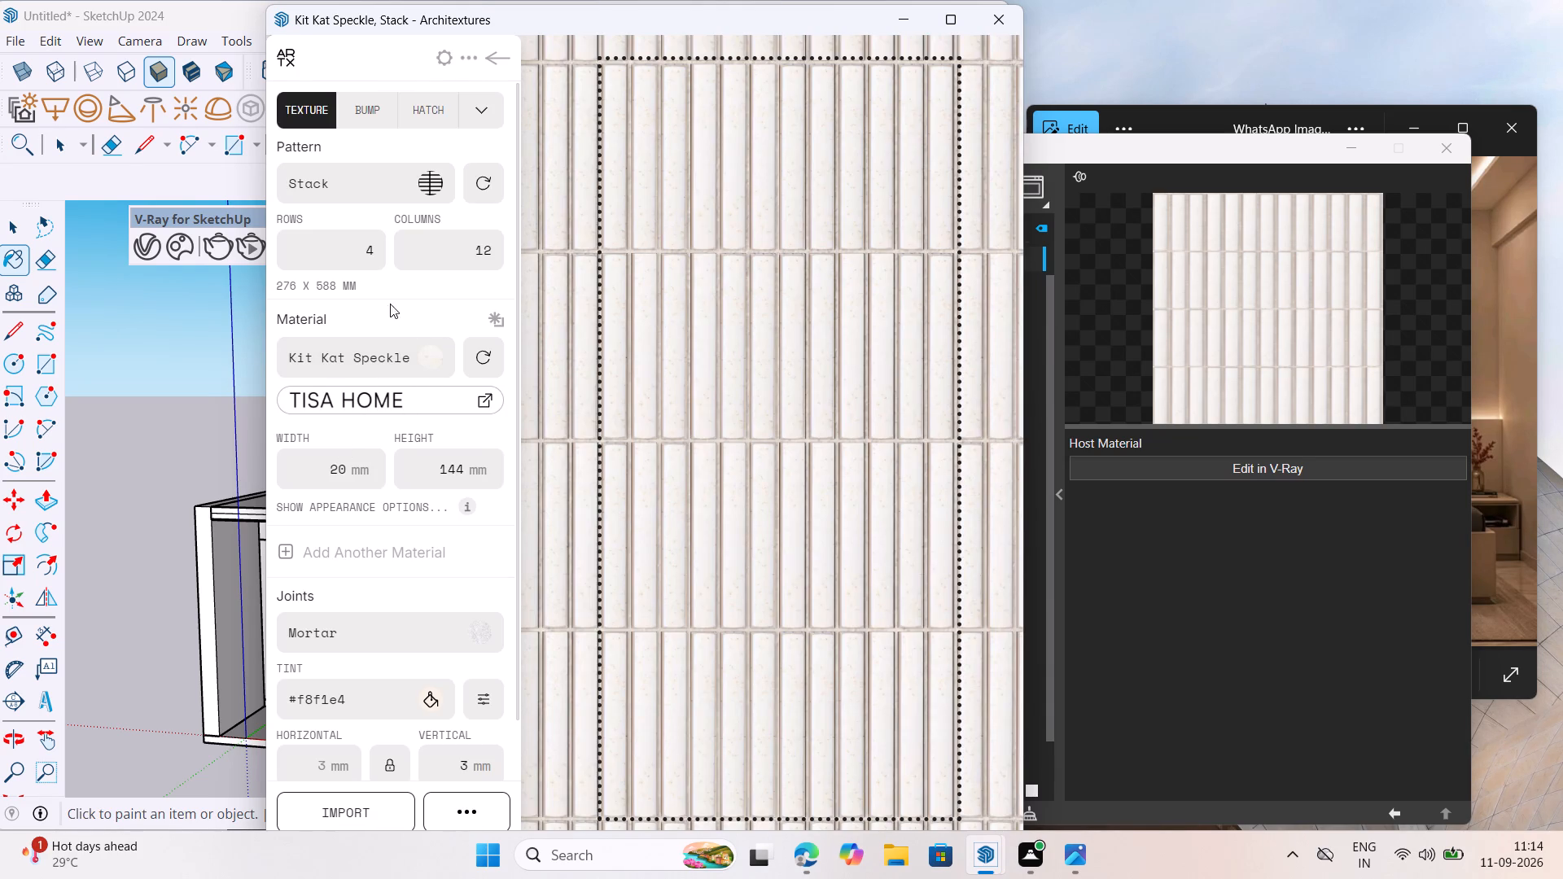
# Browse the material library for the texture and search it for WOOD.
pyautogui.click(430, 353)
pyautogui.scroll(-1, 615, 527)
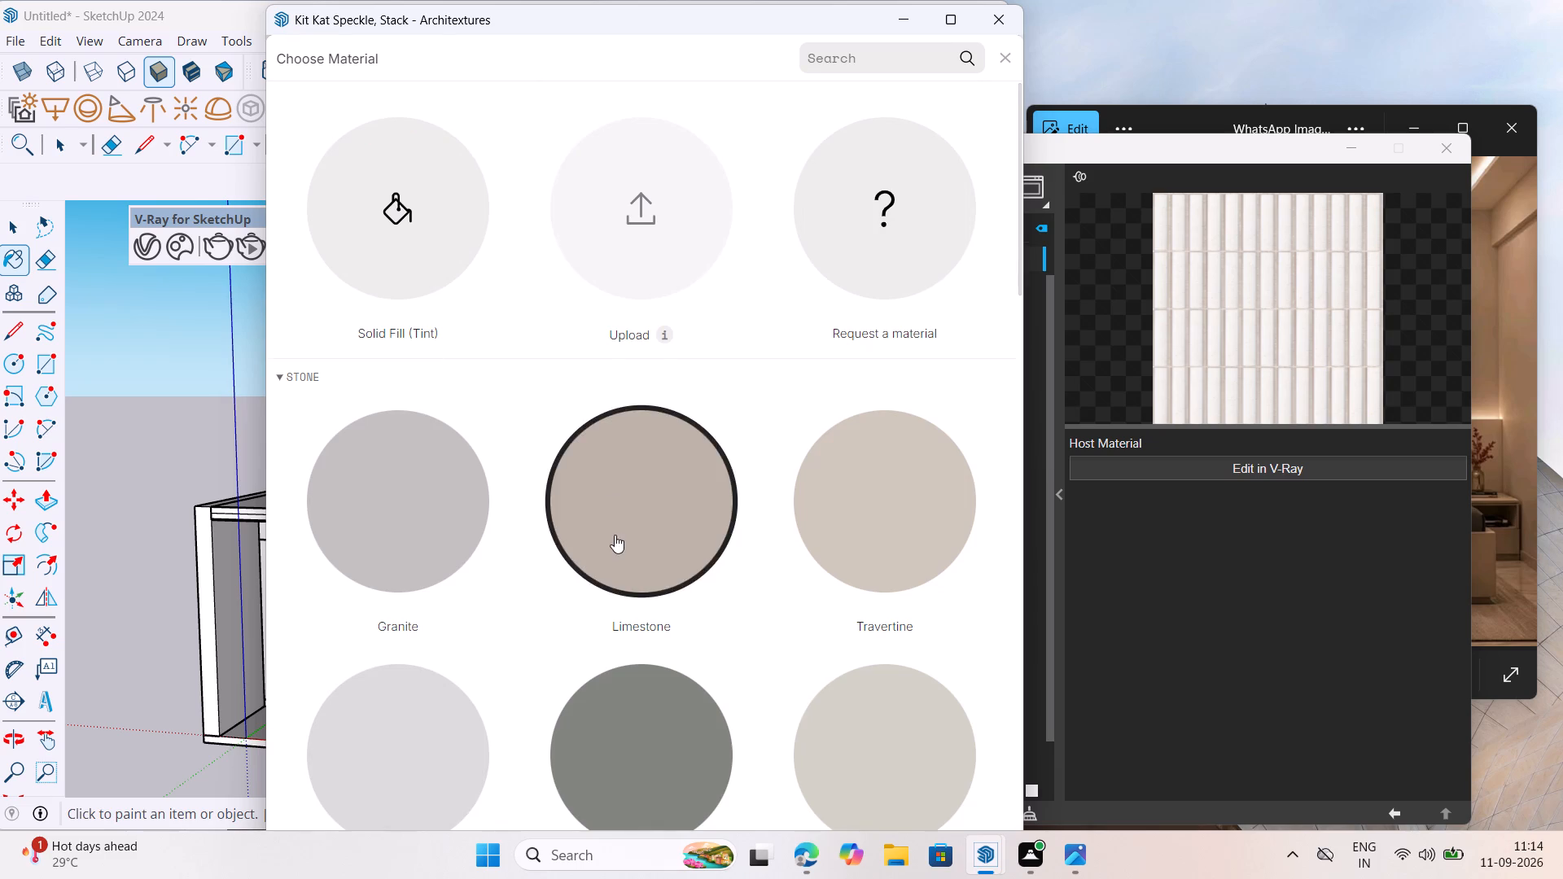
pyautogui.scroll(-6, 615, 535)
pyautogui.scroll(-5, 786, 568)
pyautogui.scroll(6, 574, 559)
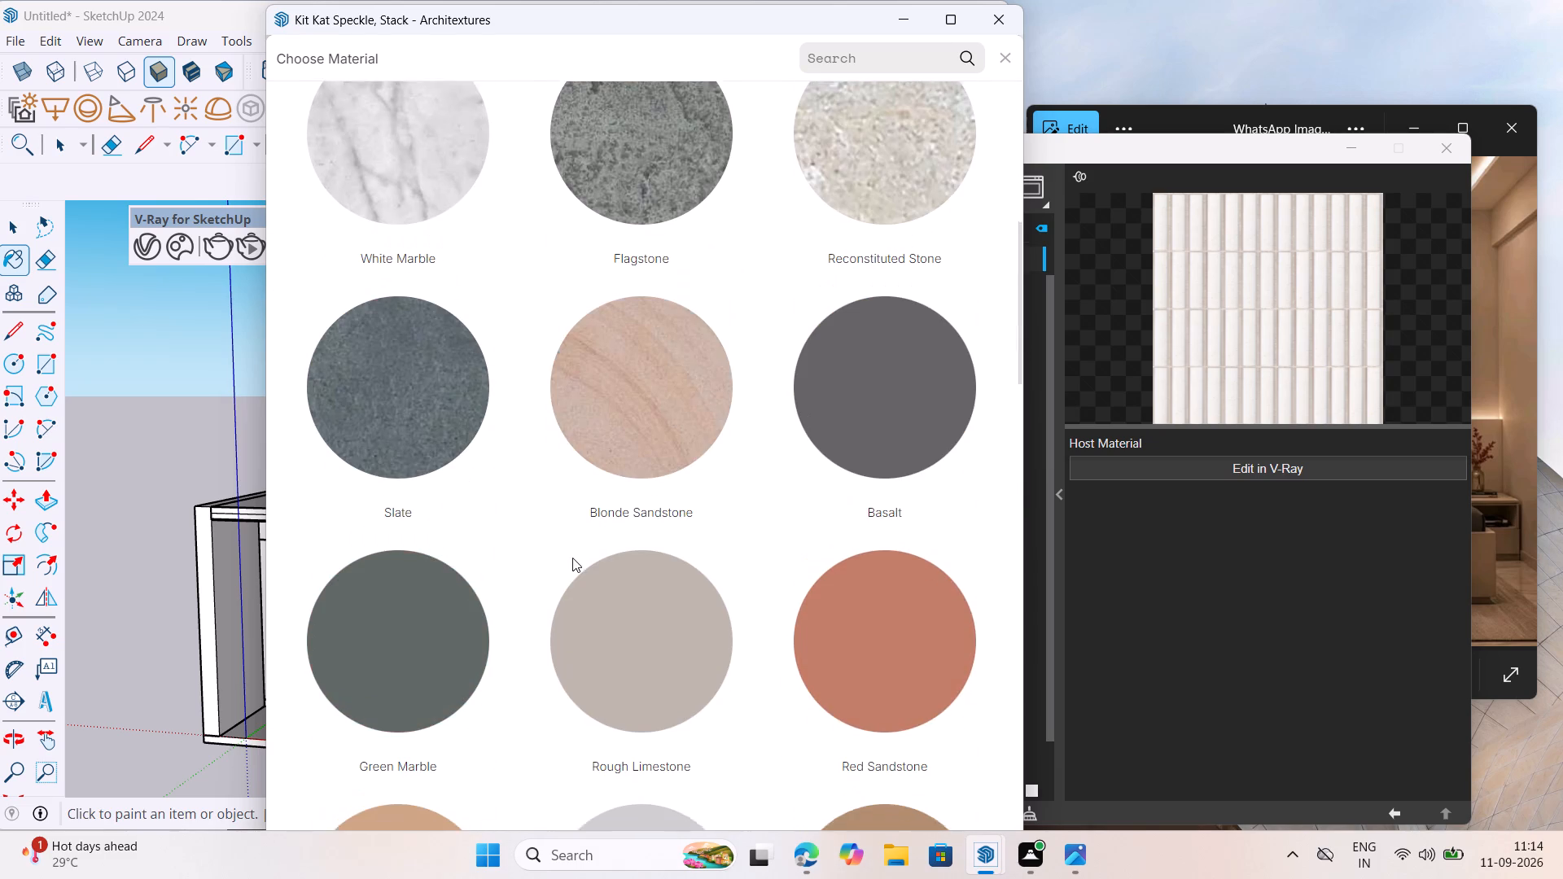
pyautogui.scroll(3, 662, 372)
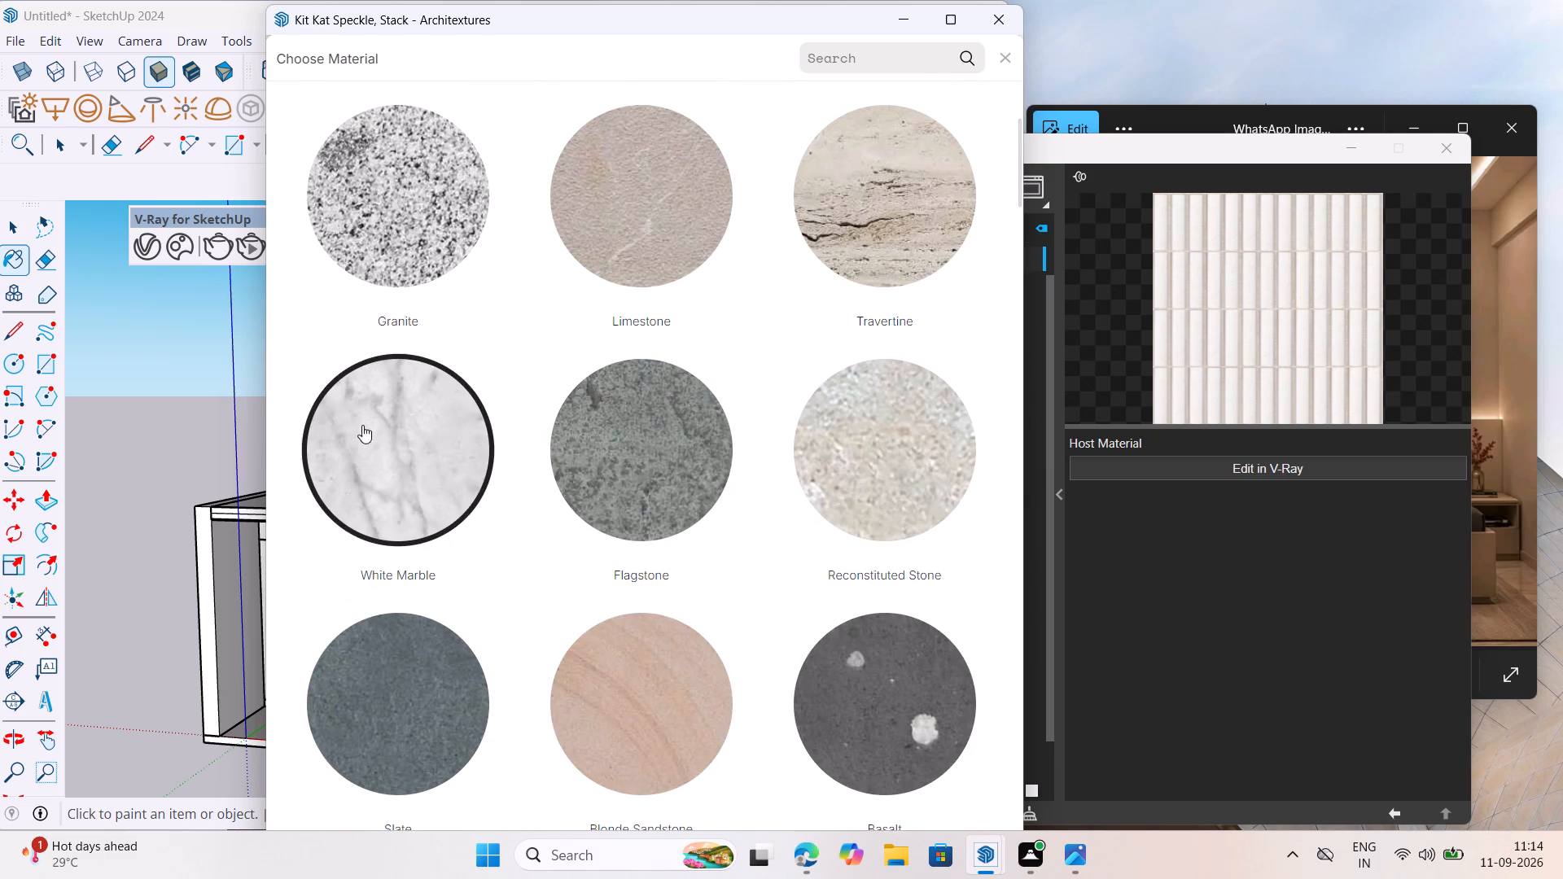
pyautogui.scroll(-7, 509, 480)
pyautogui.scroll(14, 613, 450)
pyautogui.click(871, 55)
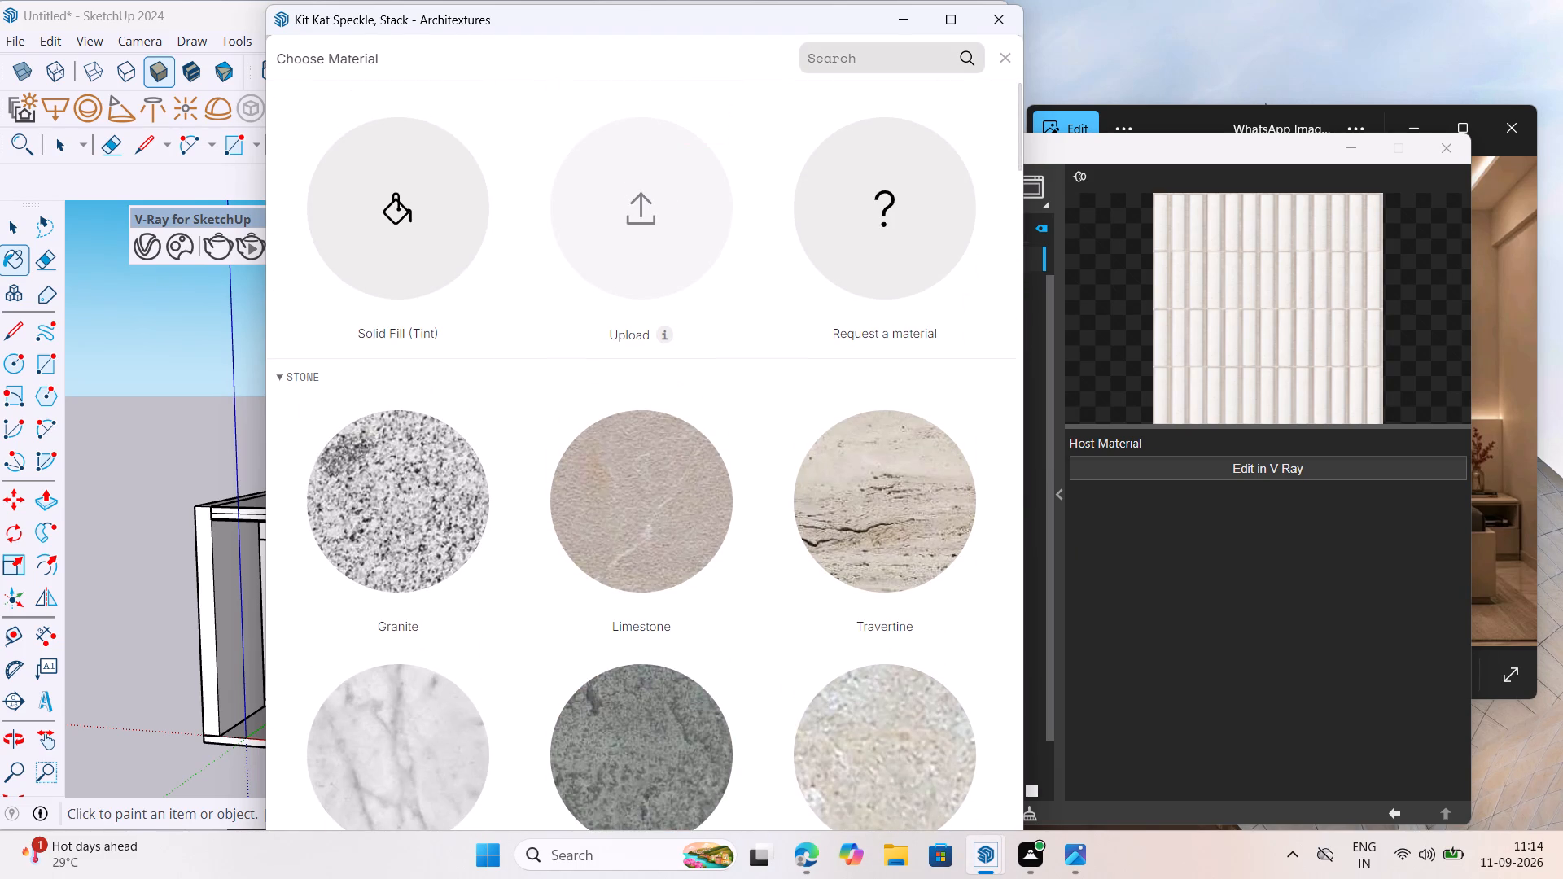
pyautogui.write('WOOD')
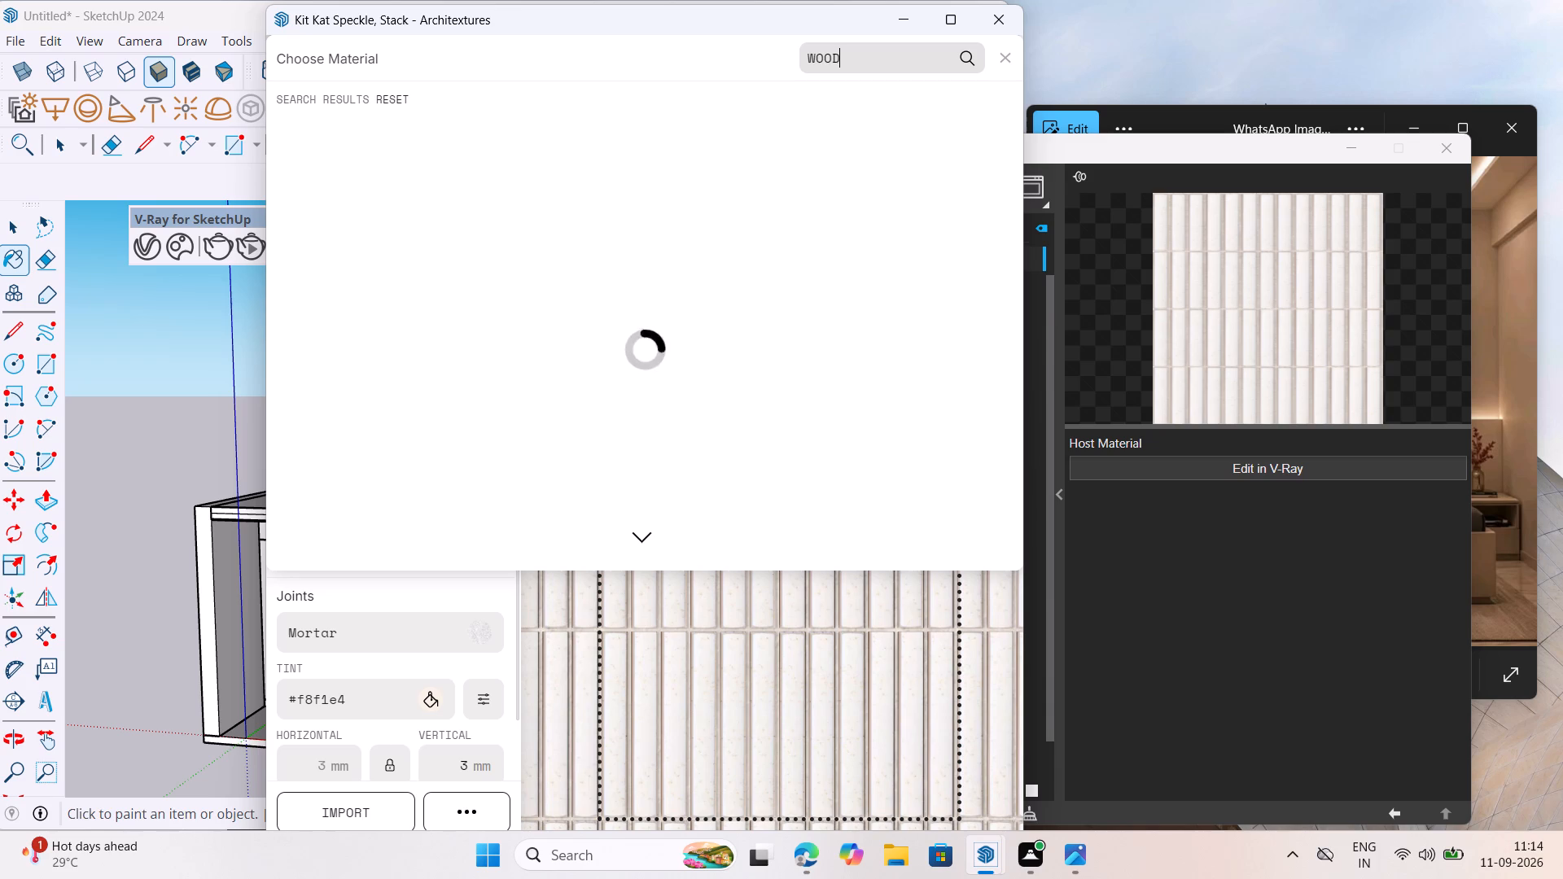
pyautogui.press('Return')
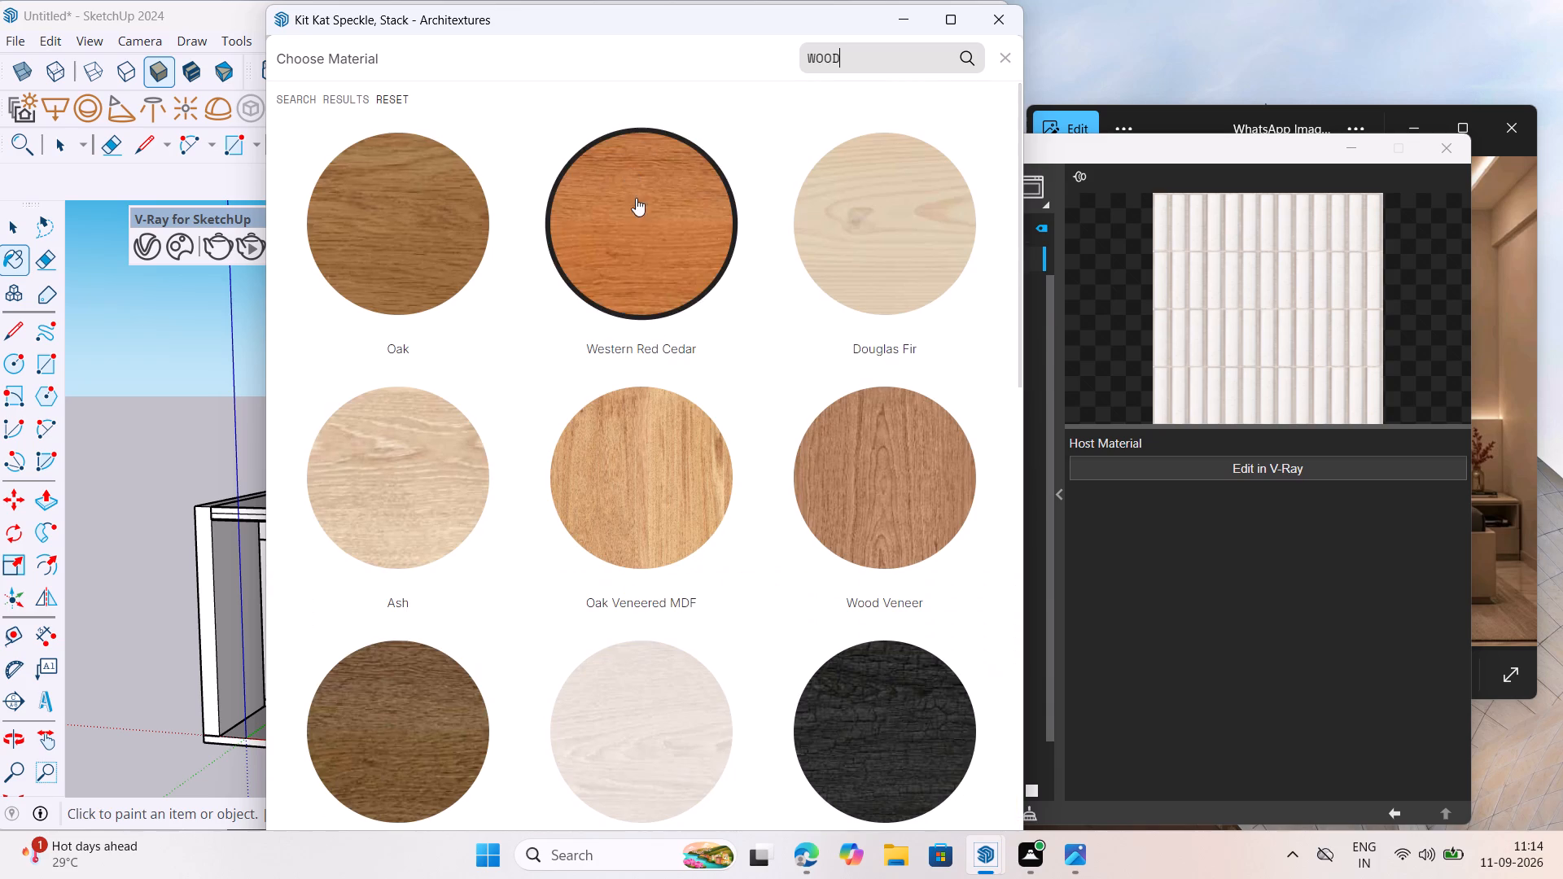
# Move the V-Ray Asset Editor down to uncover the bedroom reference photo.
pyautogui.moveTo(1184, 149); pyautogui.dragTo(1246, 628)
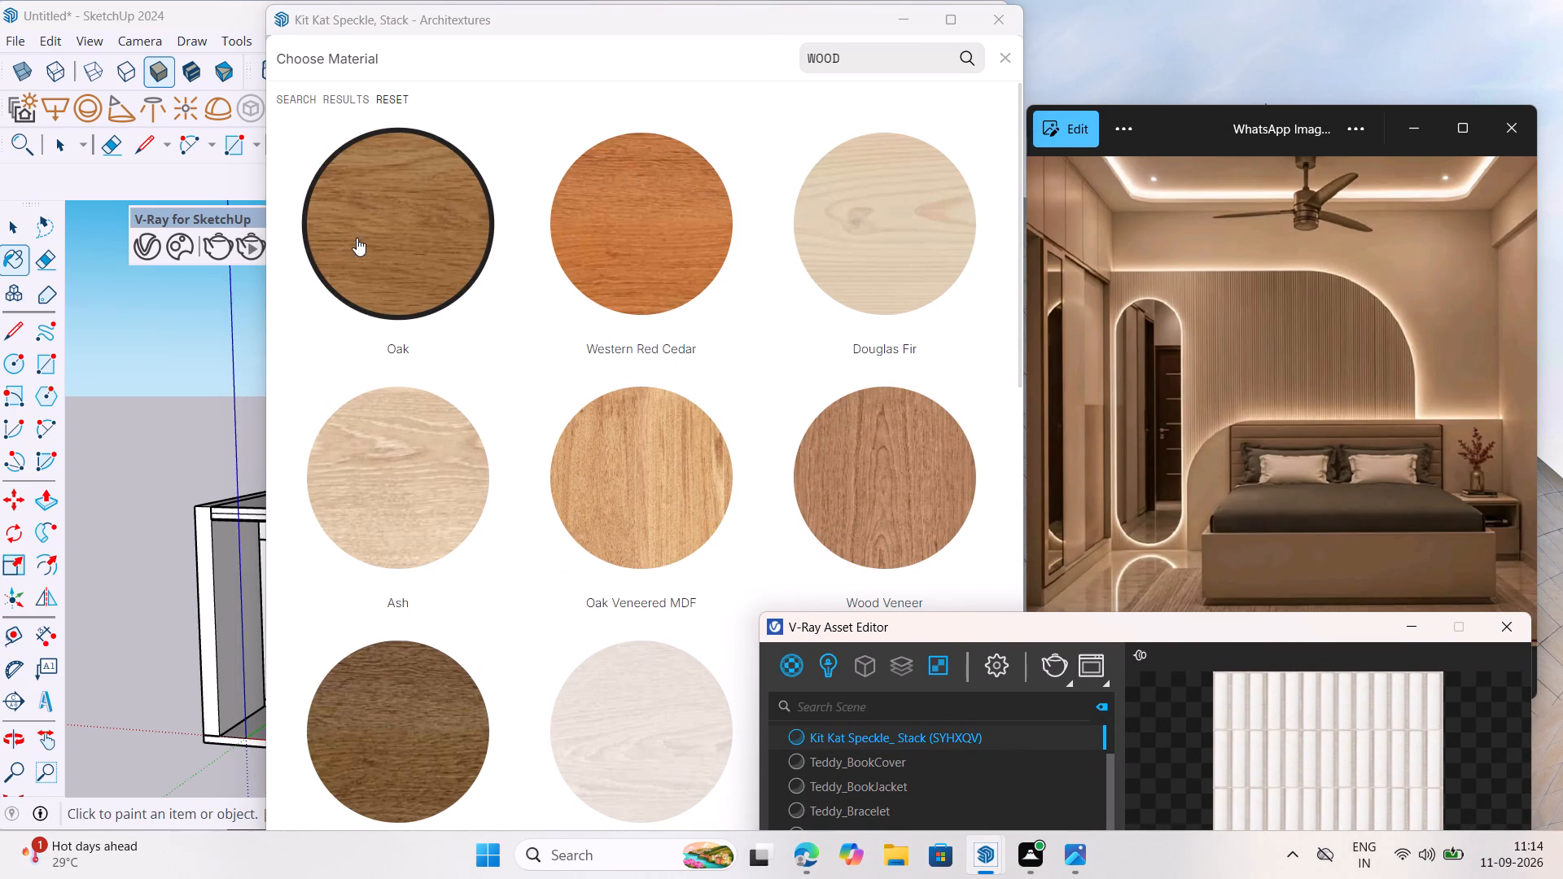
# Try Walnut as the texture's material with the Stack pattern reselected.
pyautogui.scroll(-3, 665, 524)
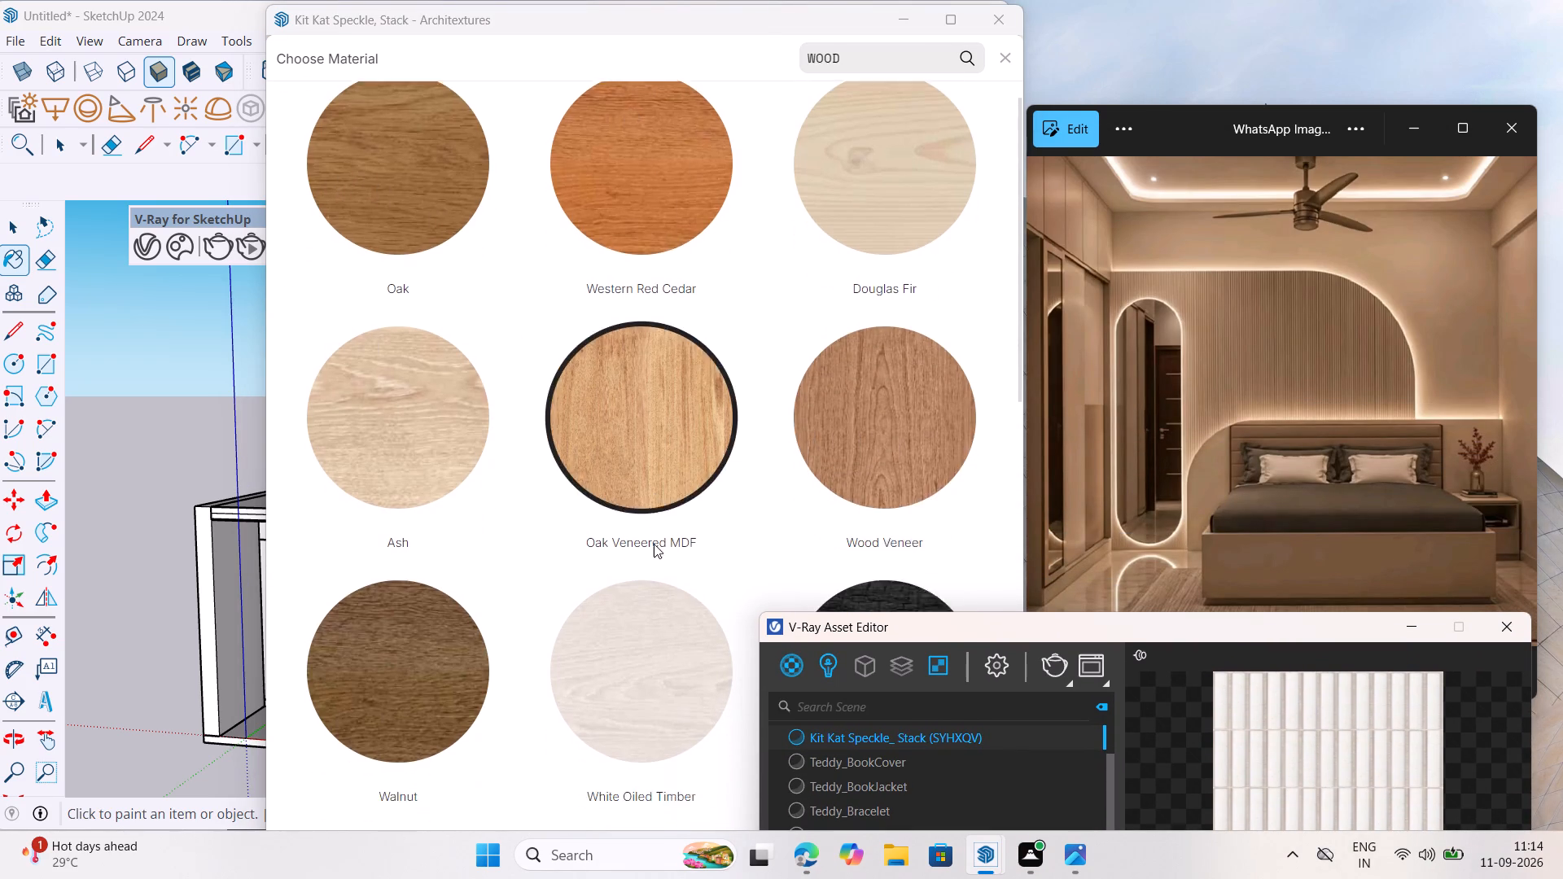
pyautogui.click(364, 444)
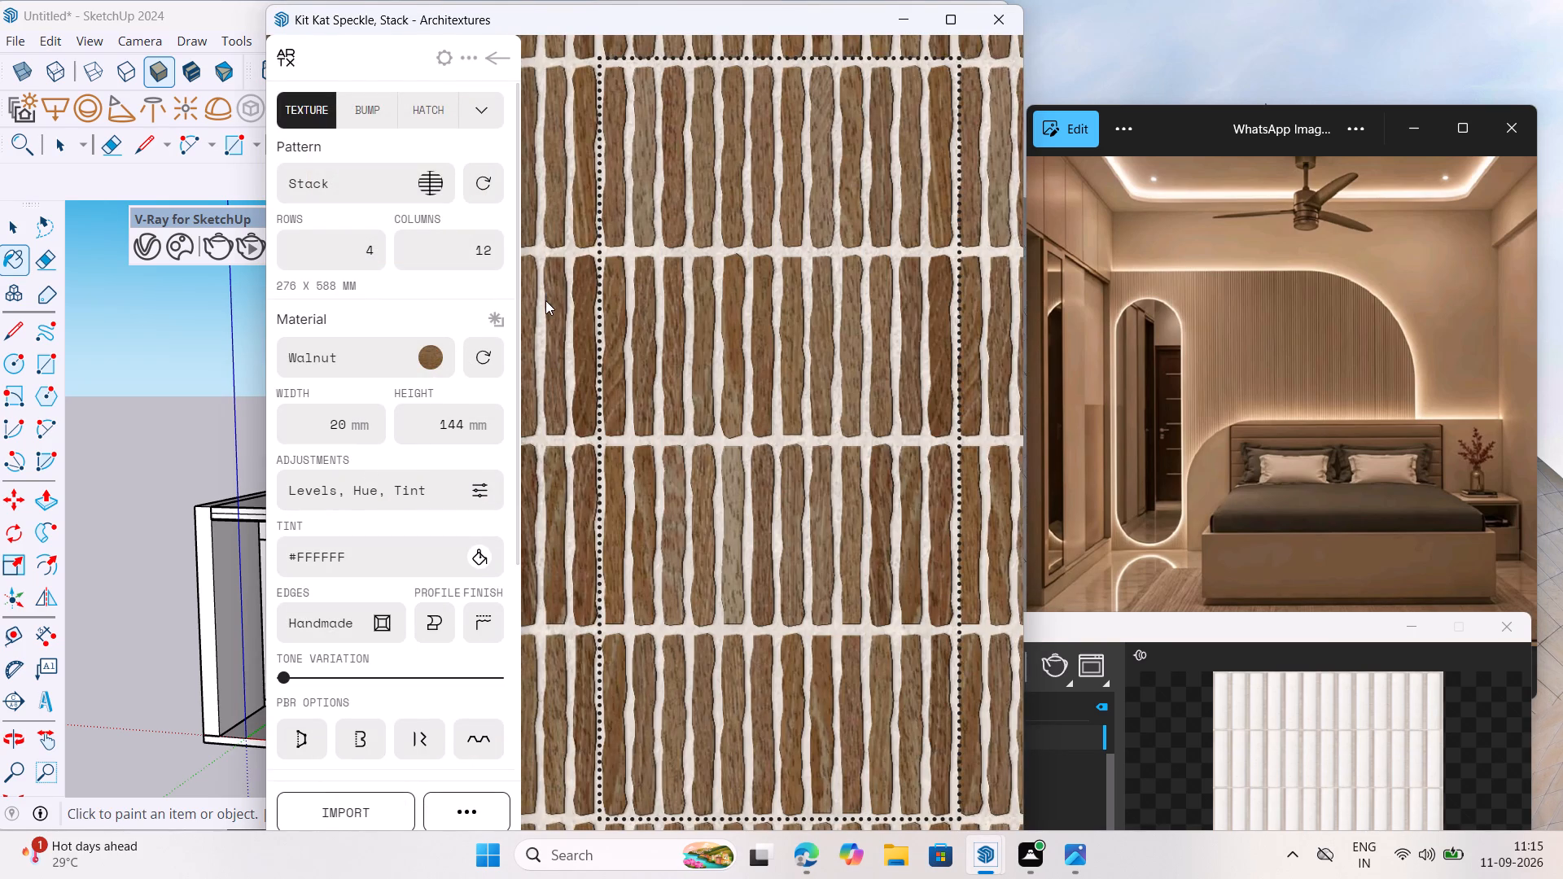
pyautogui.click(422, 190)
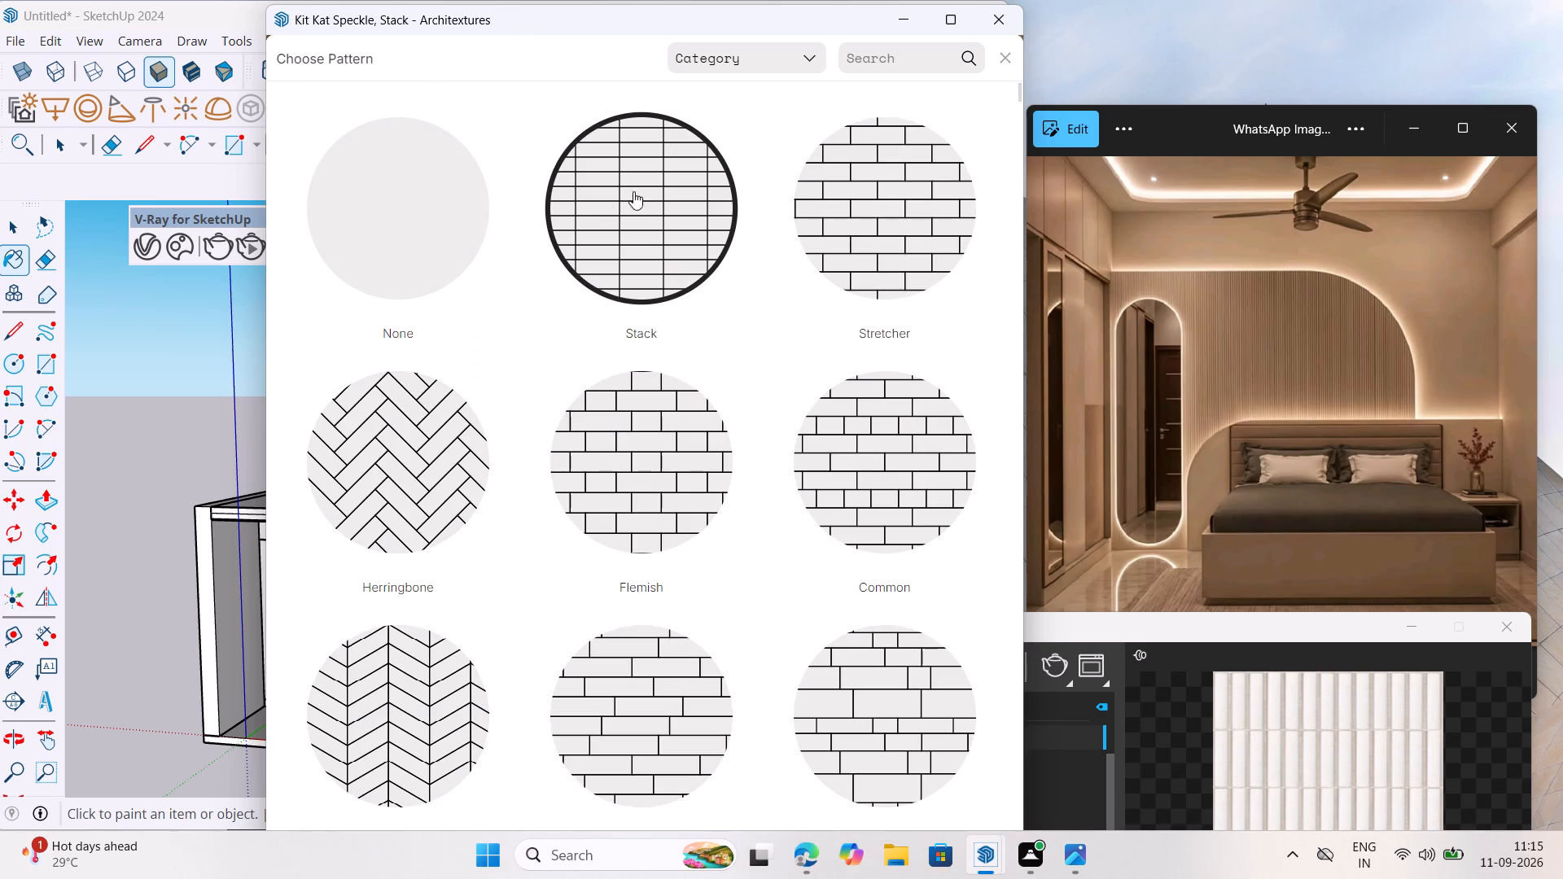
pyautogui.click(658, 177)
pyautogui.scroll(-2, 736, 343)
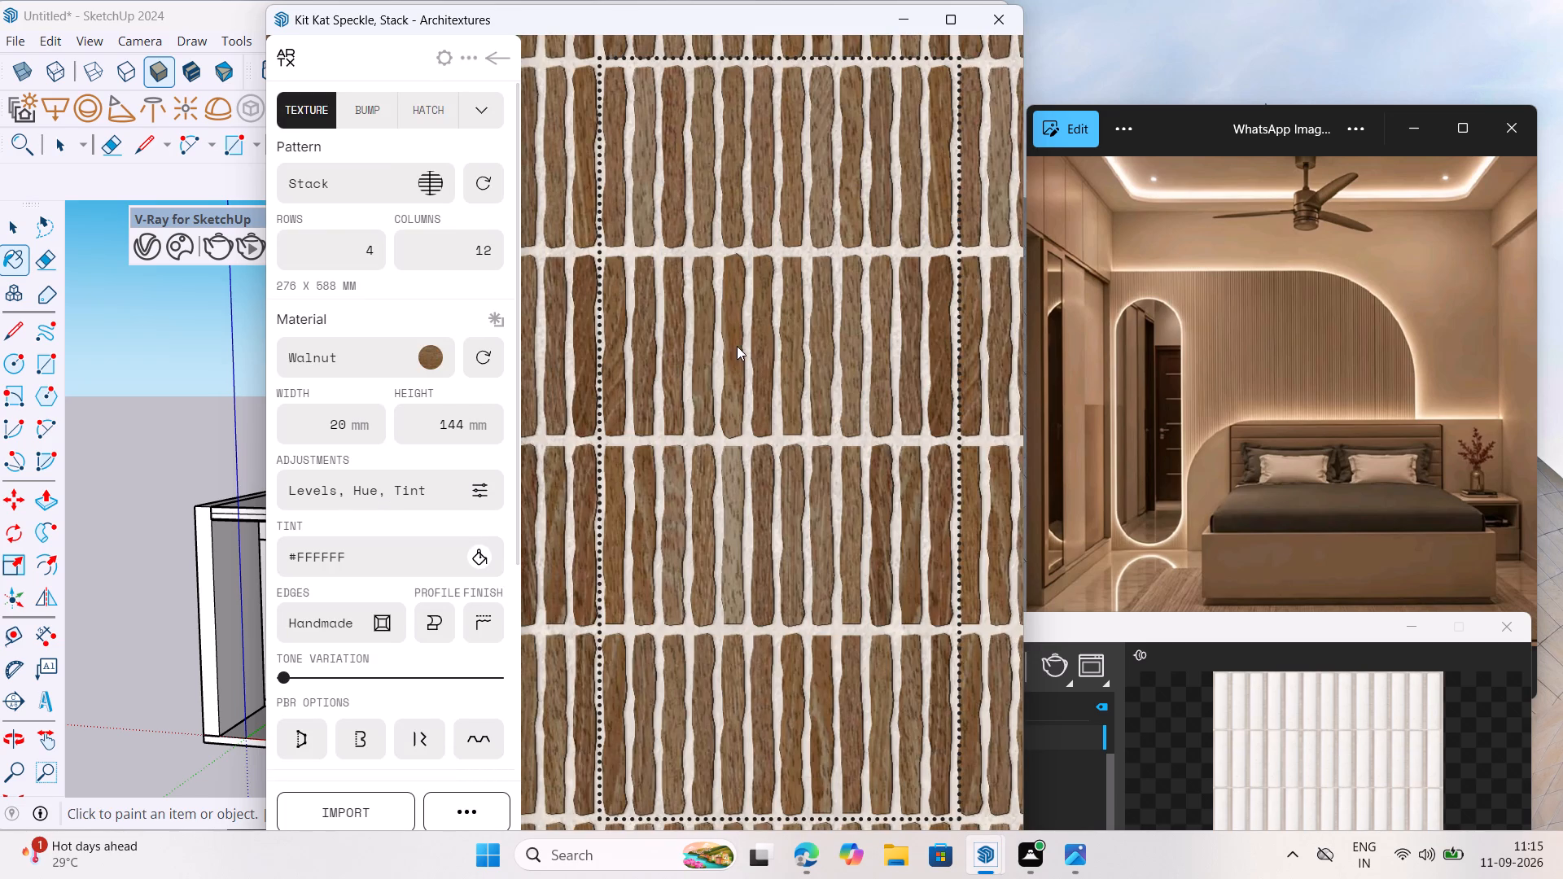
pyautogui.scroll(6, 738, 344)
# Set the texture's material to Wood Veneer.
pyautogui.click(433, 362)
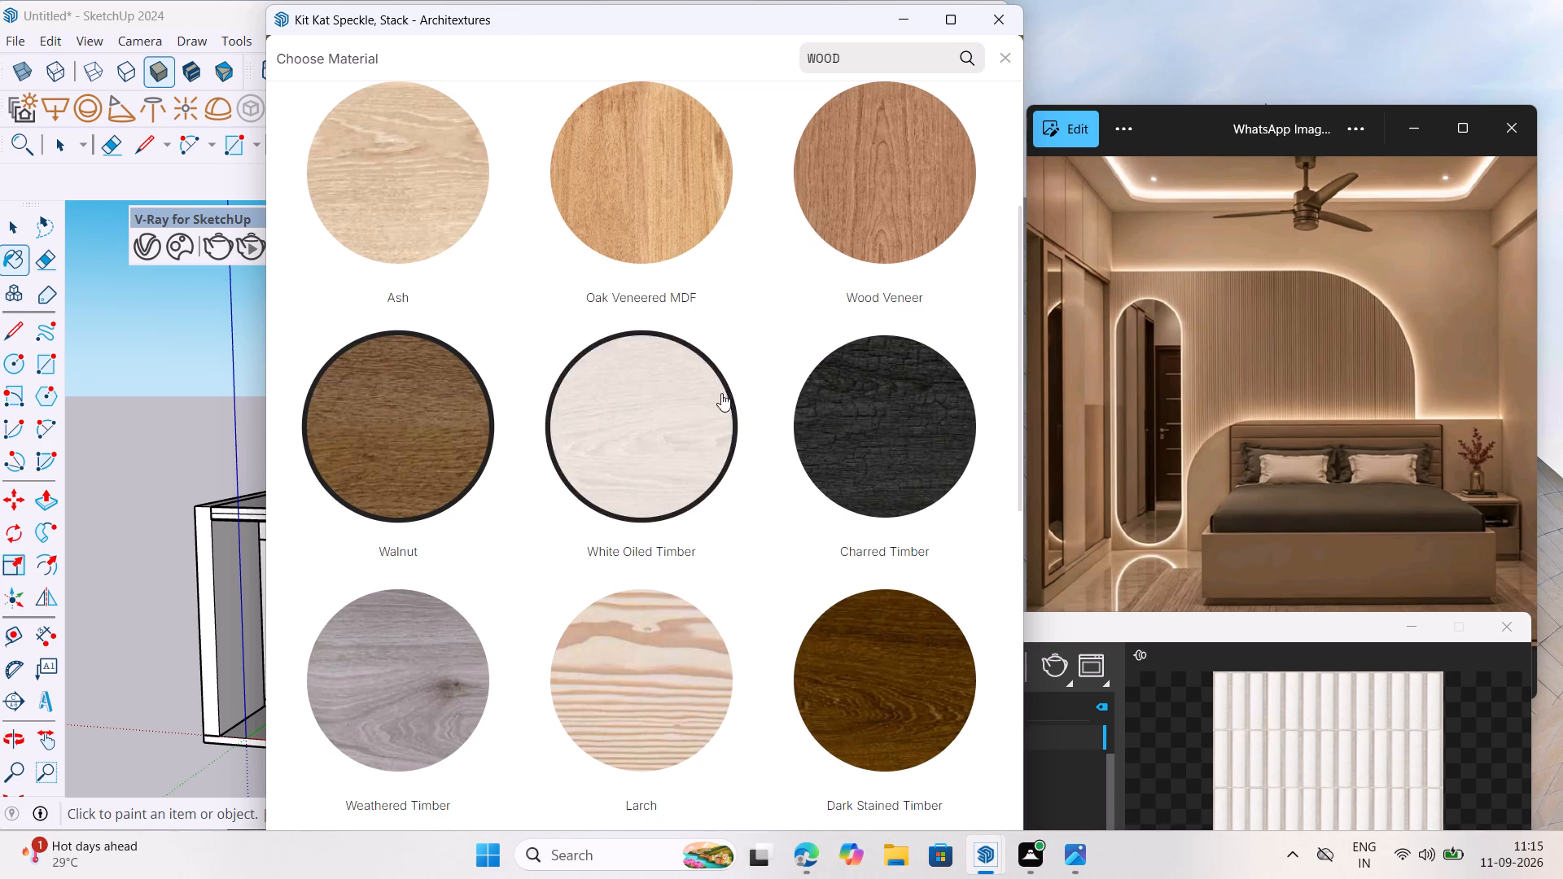
pyautogui.click(915, 186)
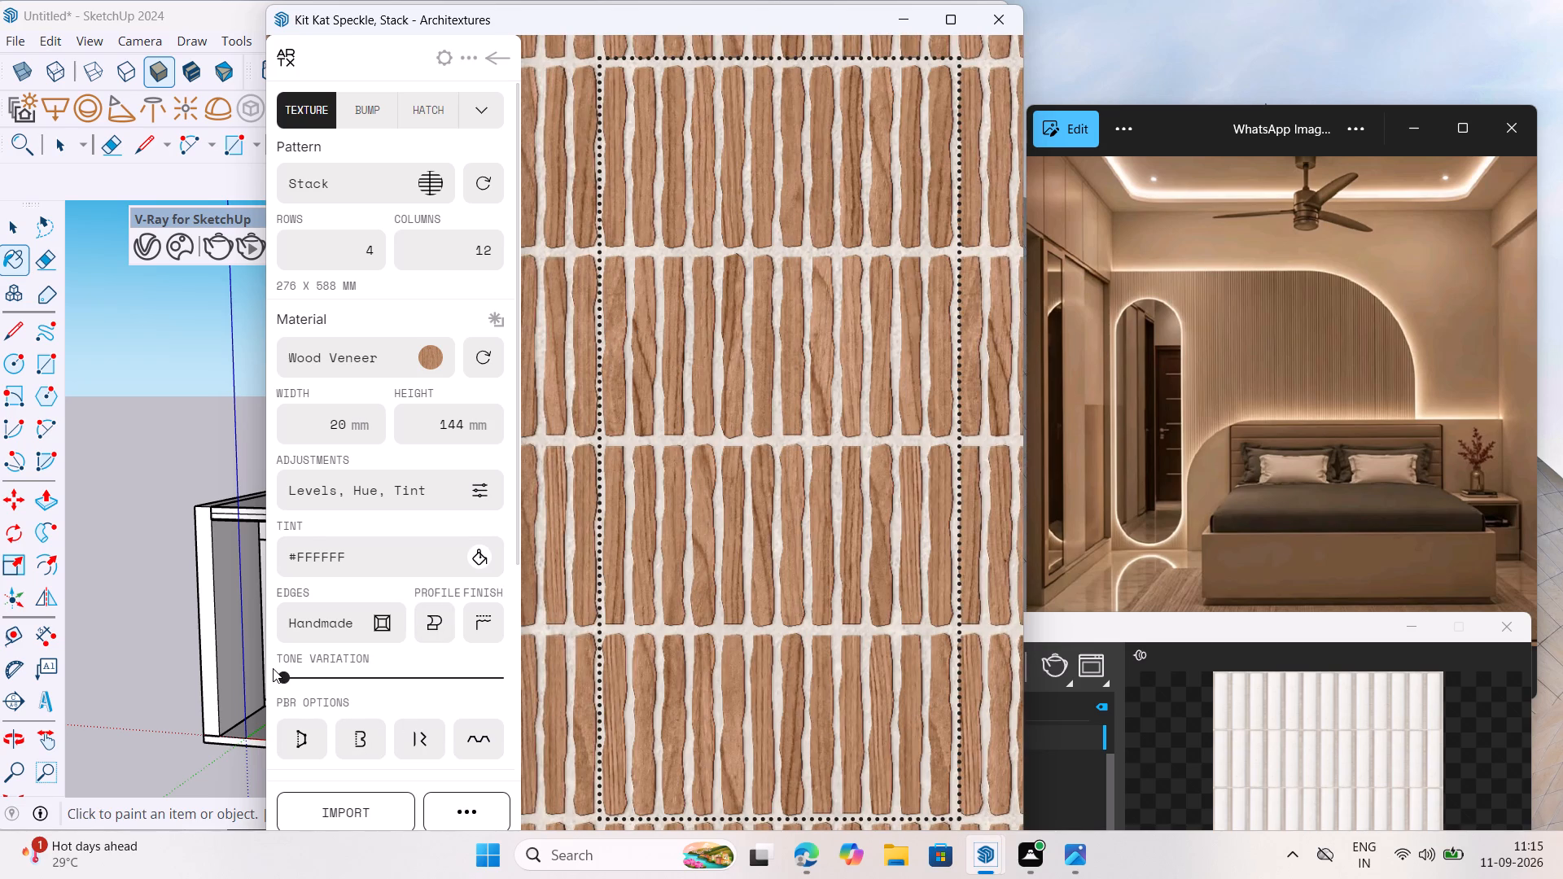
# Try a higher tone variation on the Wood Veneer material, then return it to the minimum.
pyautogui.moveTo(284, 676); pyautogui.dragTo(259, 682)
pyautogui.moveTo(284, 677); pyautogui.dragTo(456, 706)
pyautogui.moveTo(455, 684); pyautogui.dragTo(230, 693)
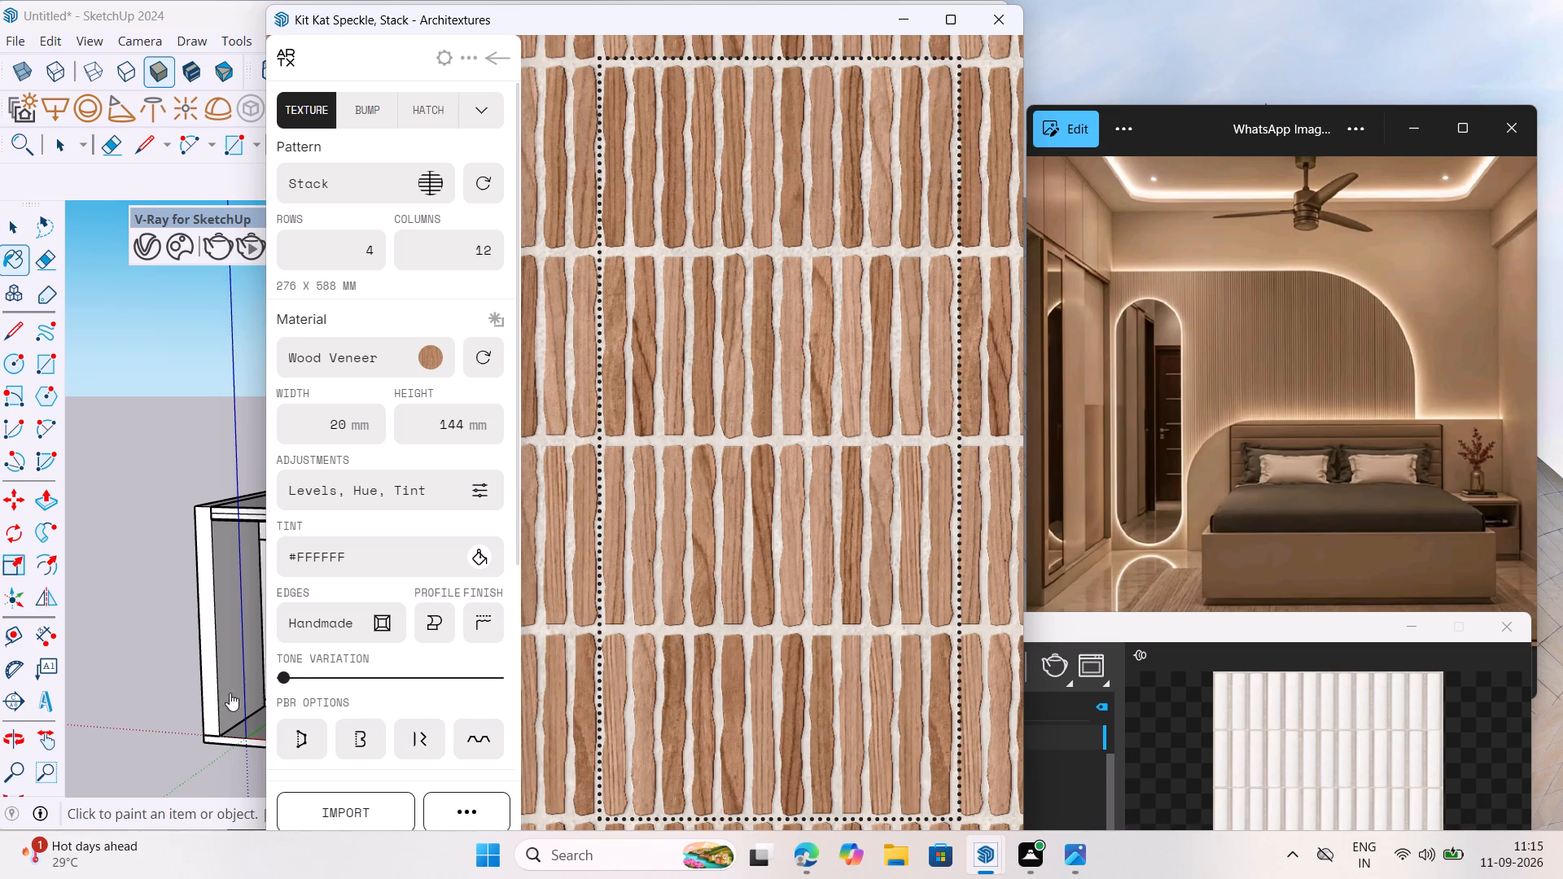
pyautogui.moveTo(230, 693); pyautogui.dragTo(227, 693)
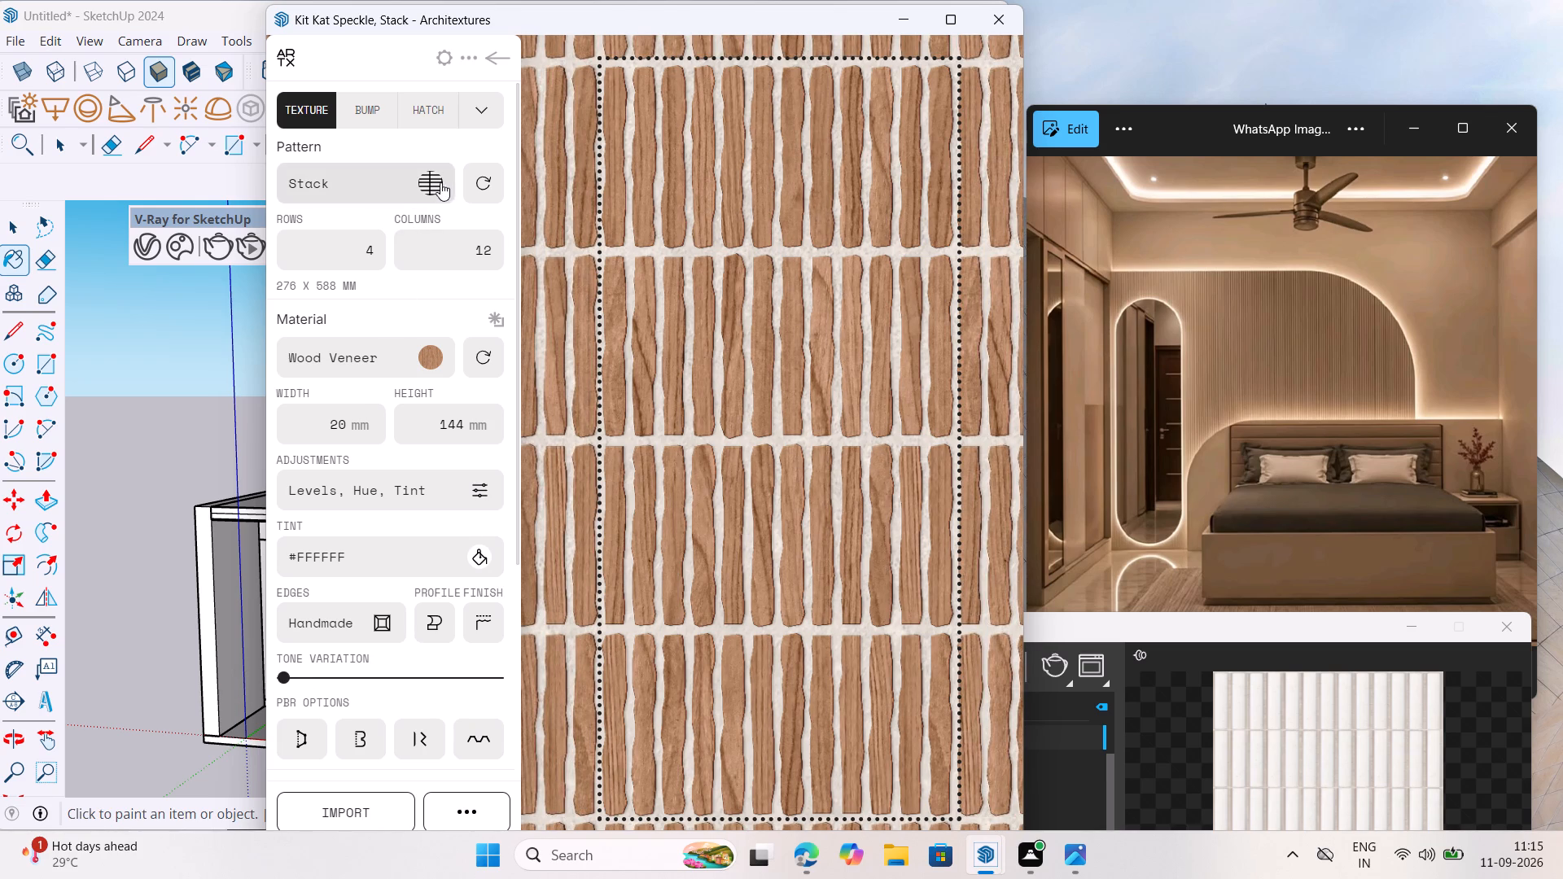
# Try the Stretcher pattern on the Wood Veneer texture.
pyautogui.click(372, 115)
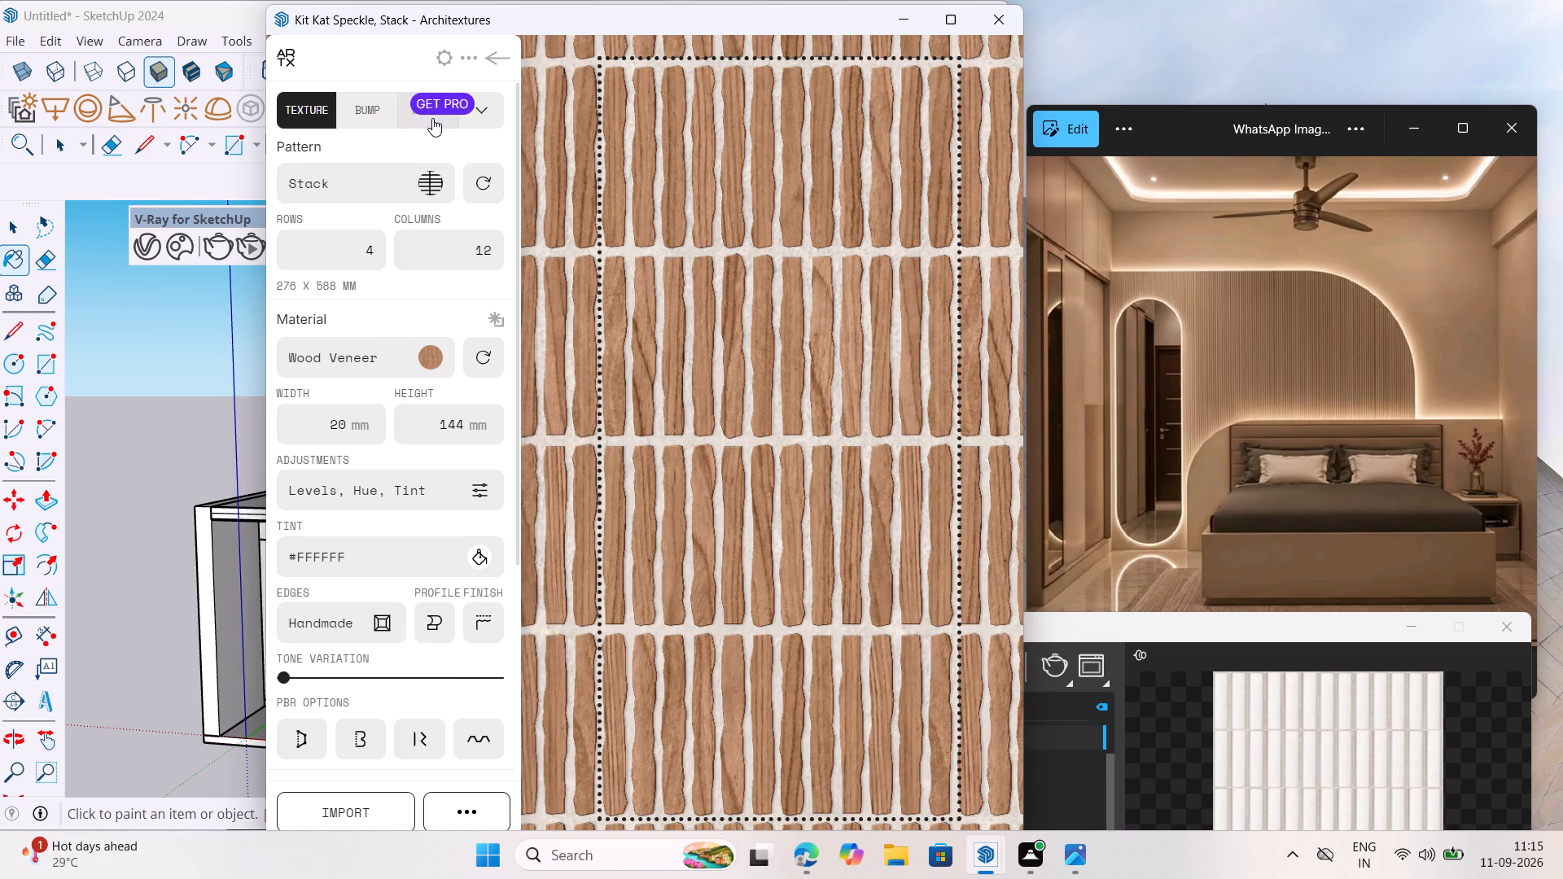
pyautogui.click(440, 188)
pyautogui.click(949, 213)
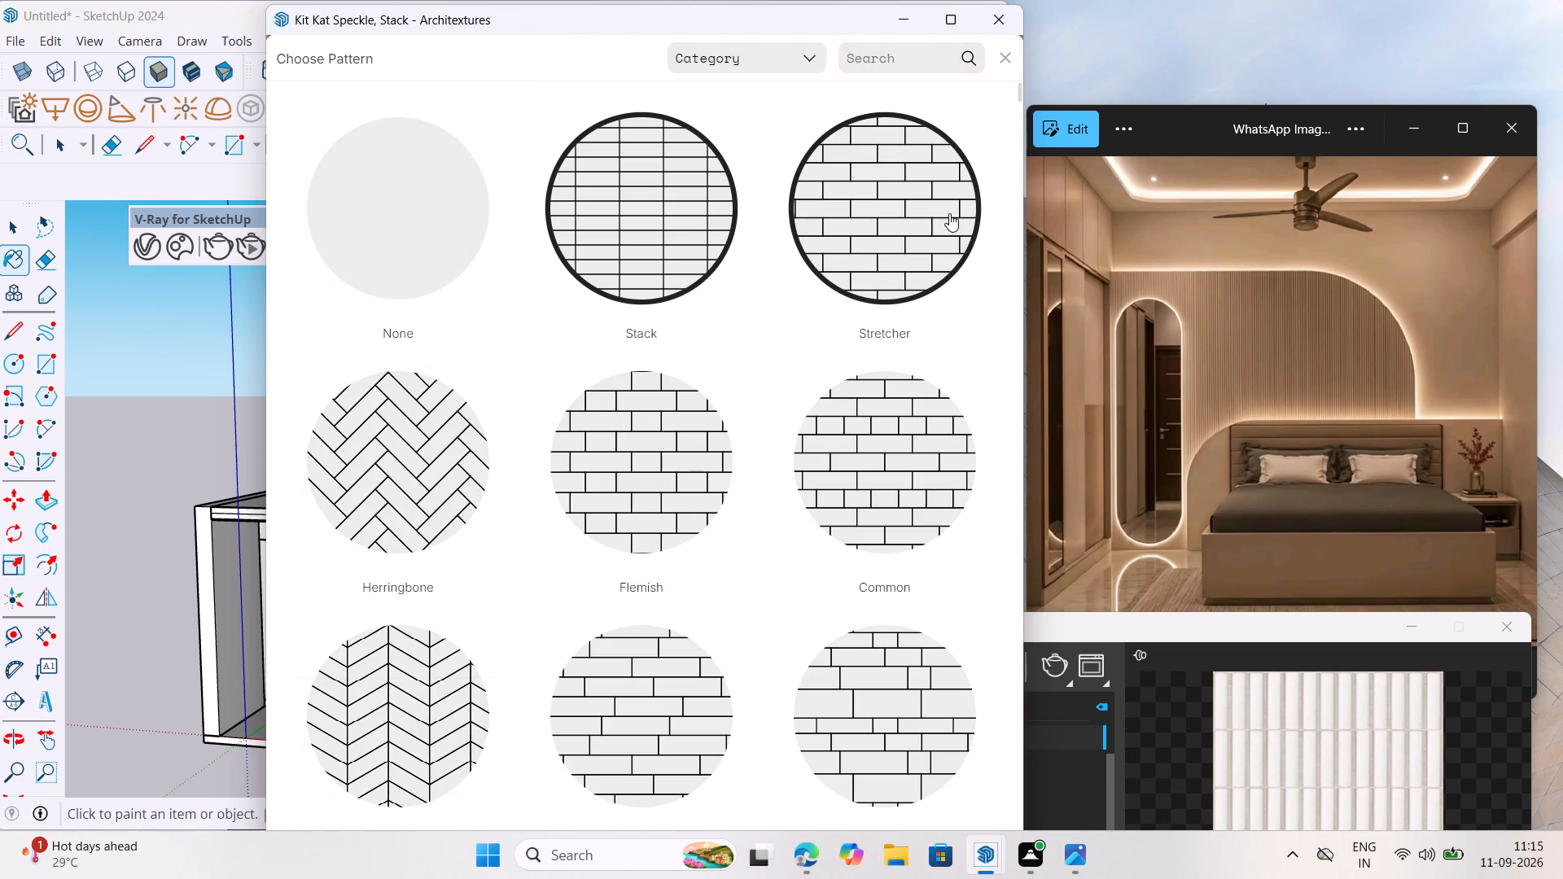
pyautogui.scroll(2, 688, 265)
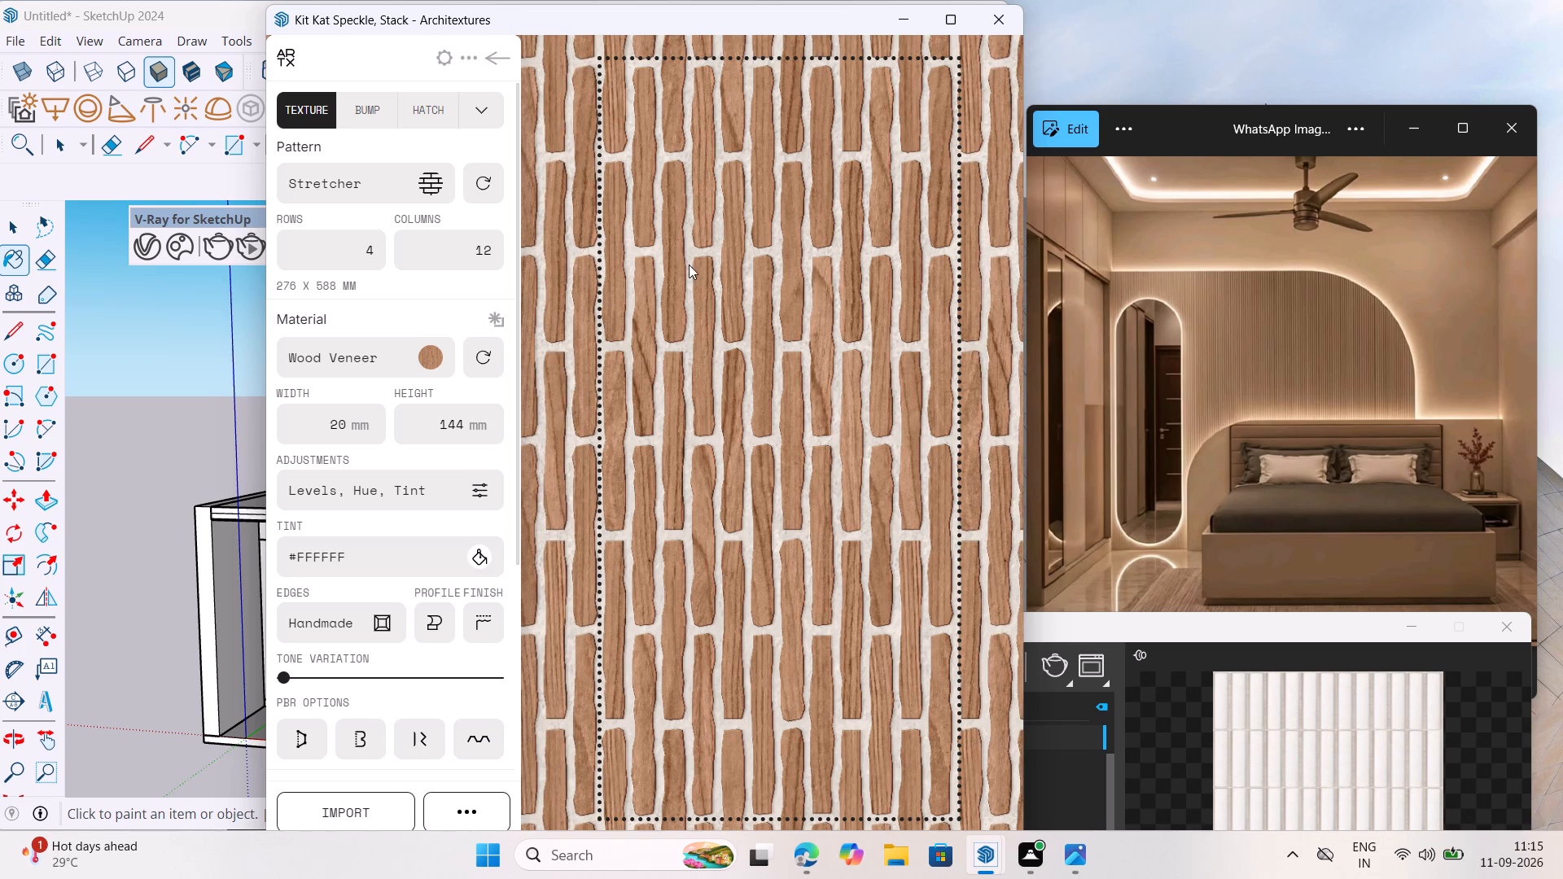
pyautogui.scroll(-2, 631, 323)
# Rotate the pattern to a horizontal layout of 12 rows and 4 columns.
pyautogui.click(488, 173)
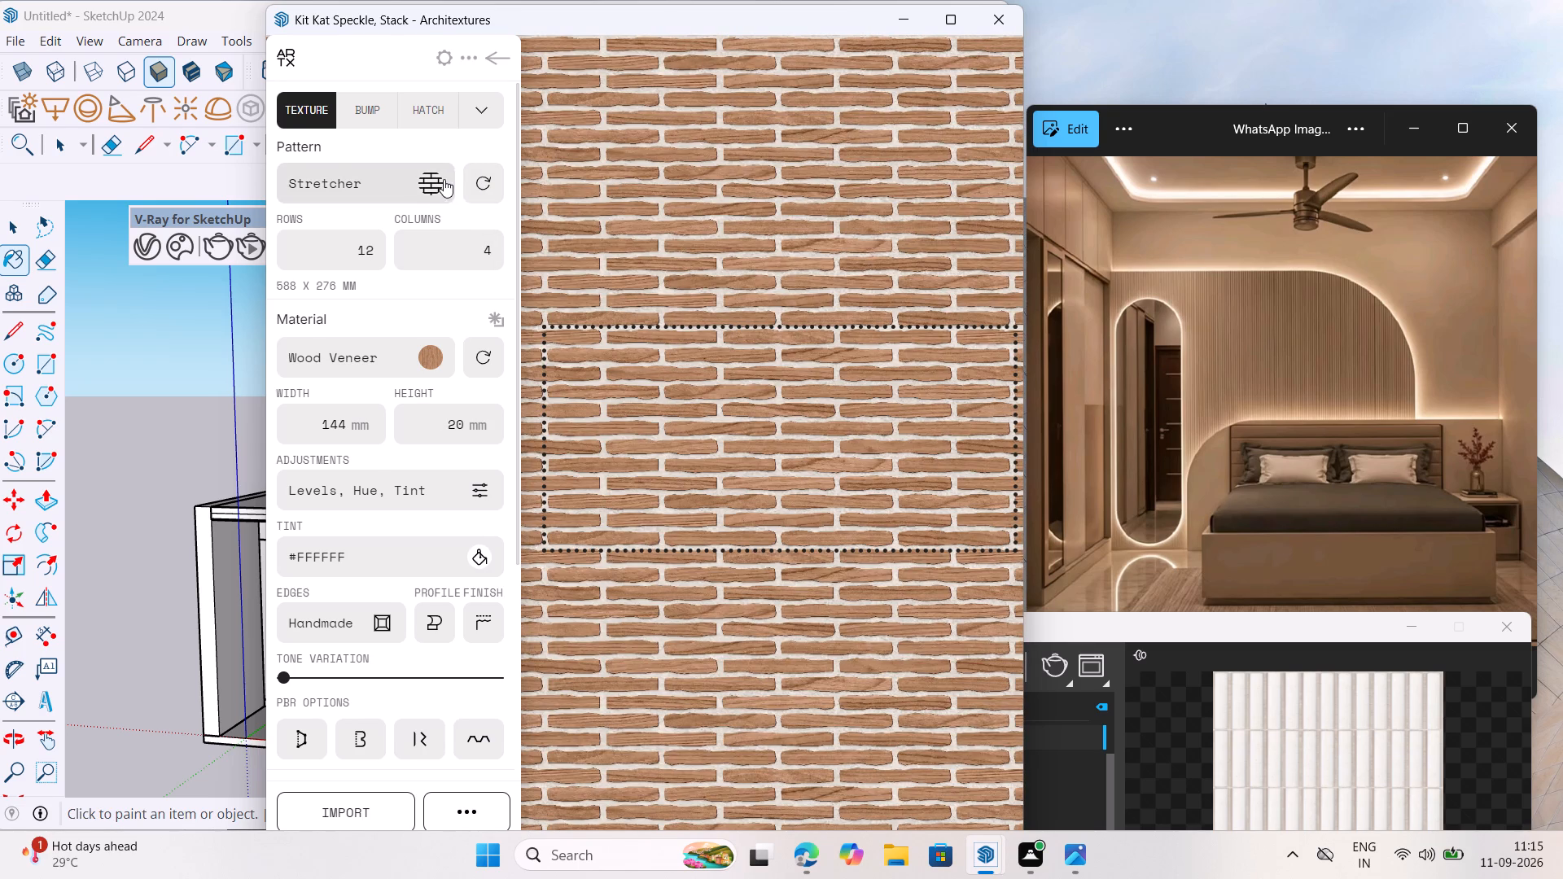
# Set the Wood Veneer texture's pattern back to Stack.
pyautogui.click(440, 179)
pyautogui.click(633, 181)
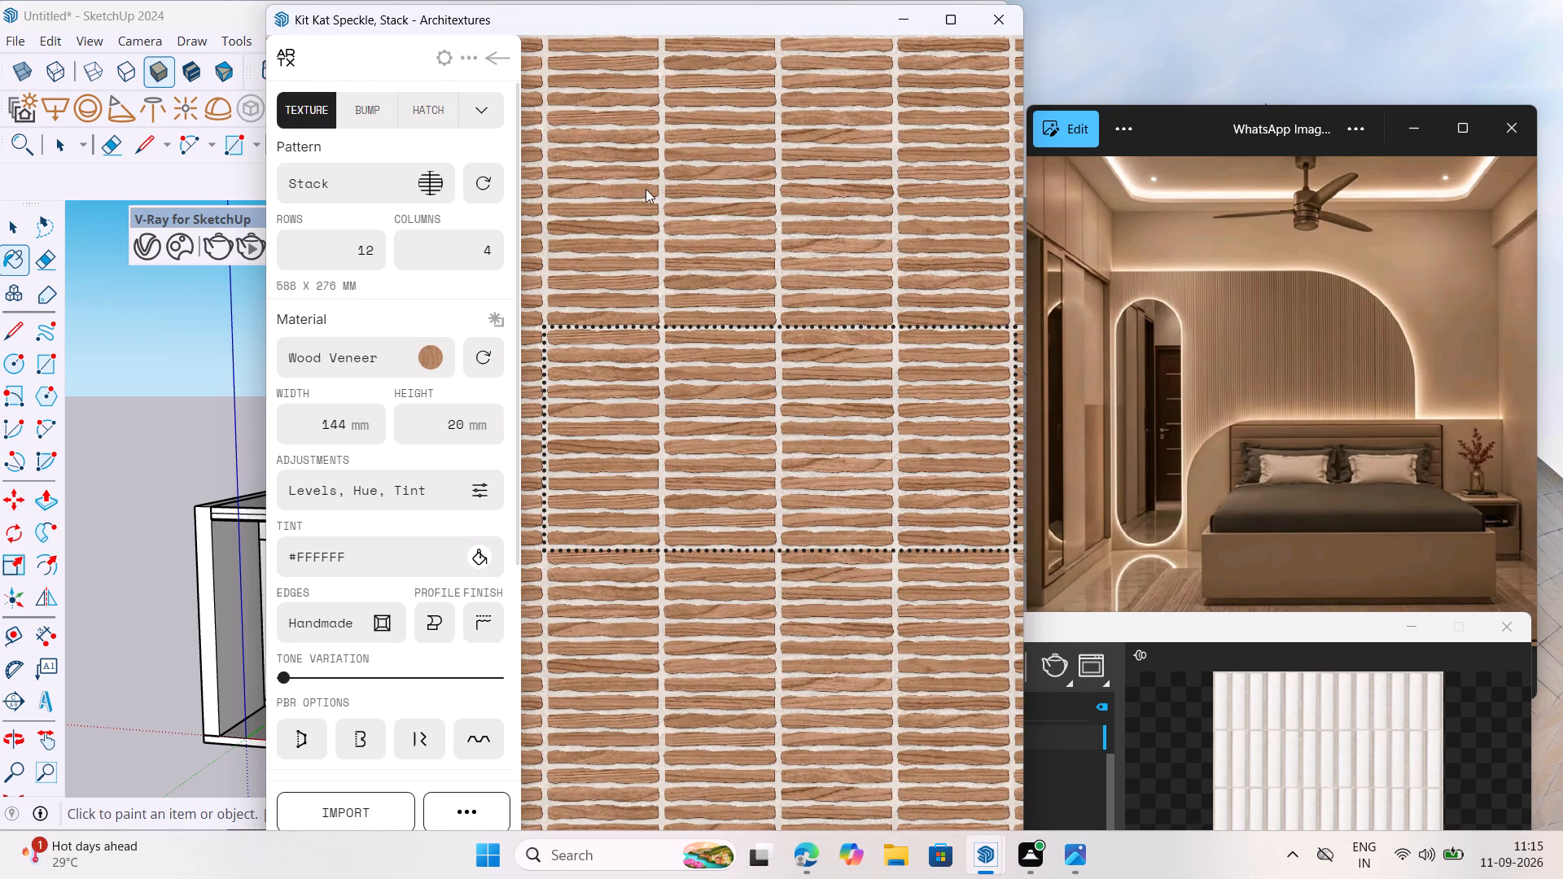
# Keep the Stack pattern and rotate it back to a vertical layout of 4 rows and 12 columns.
pyautogui.click(440, 182)
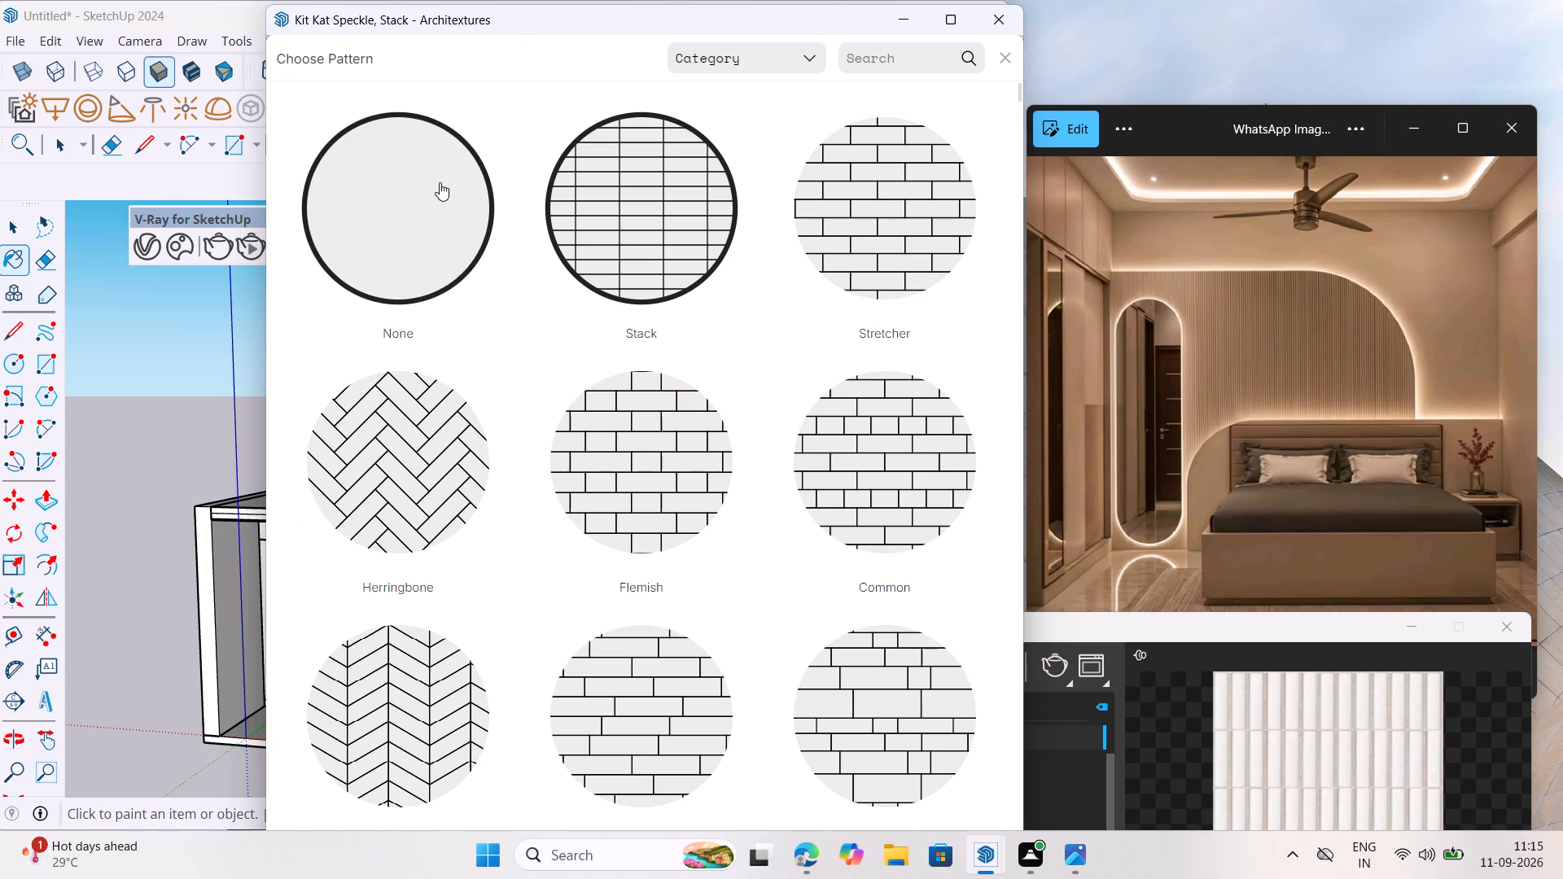
pyautogui.click(645, 203)
pyautogui.click(650, 199)
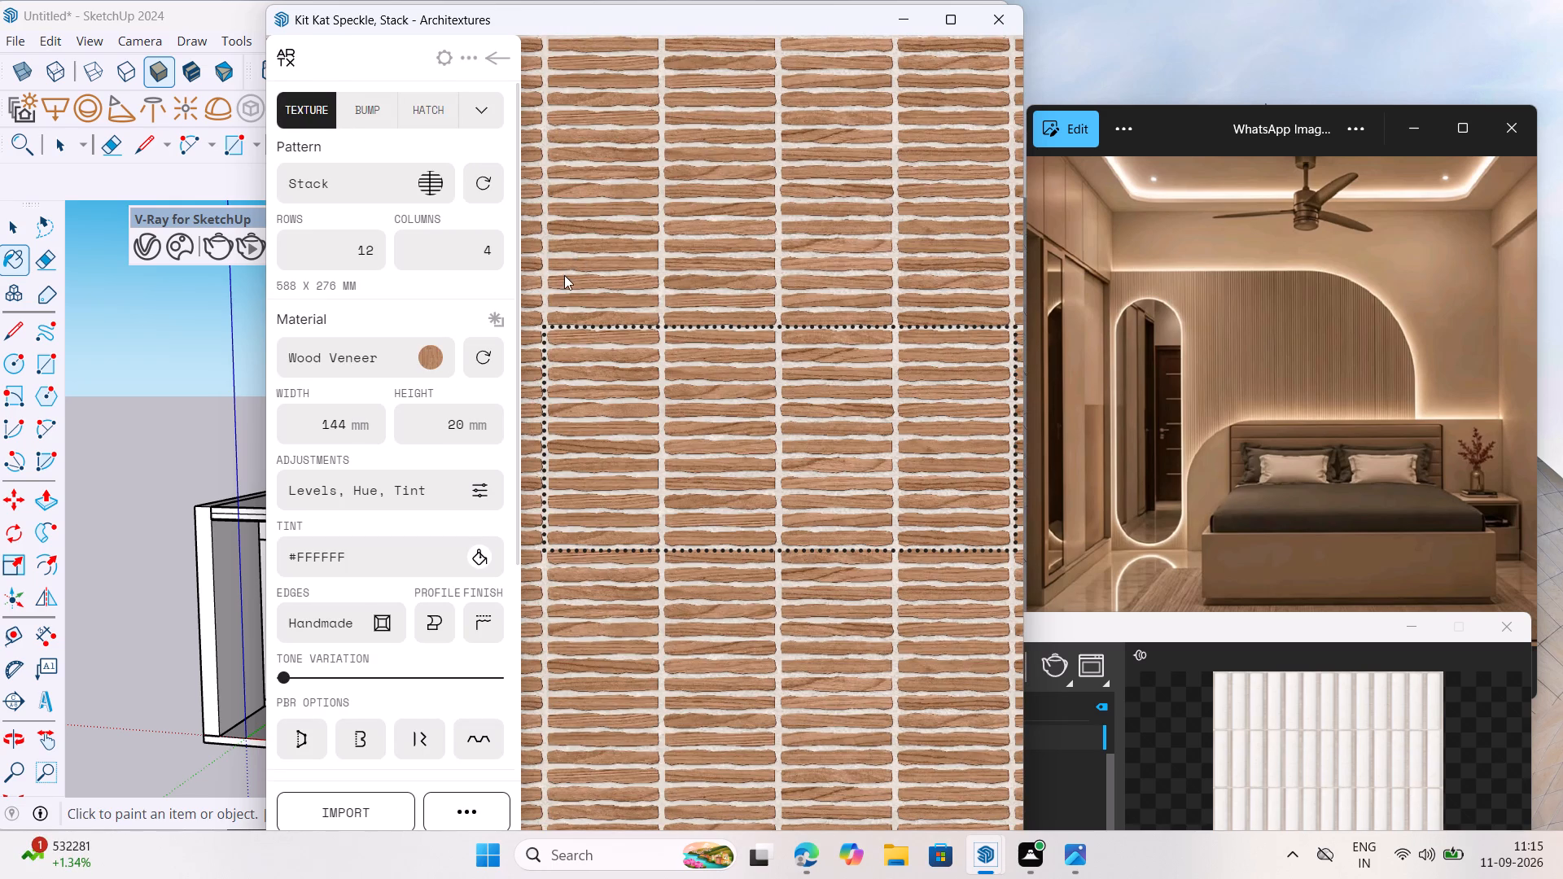
pyautogui.click(486, 181)
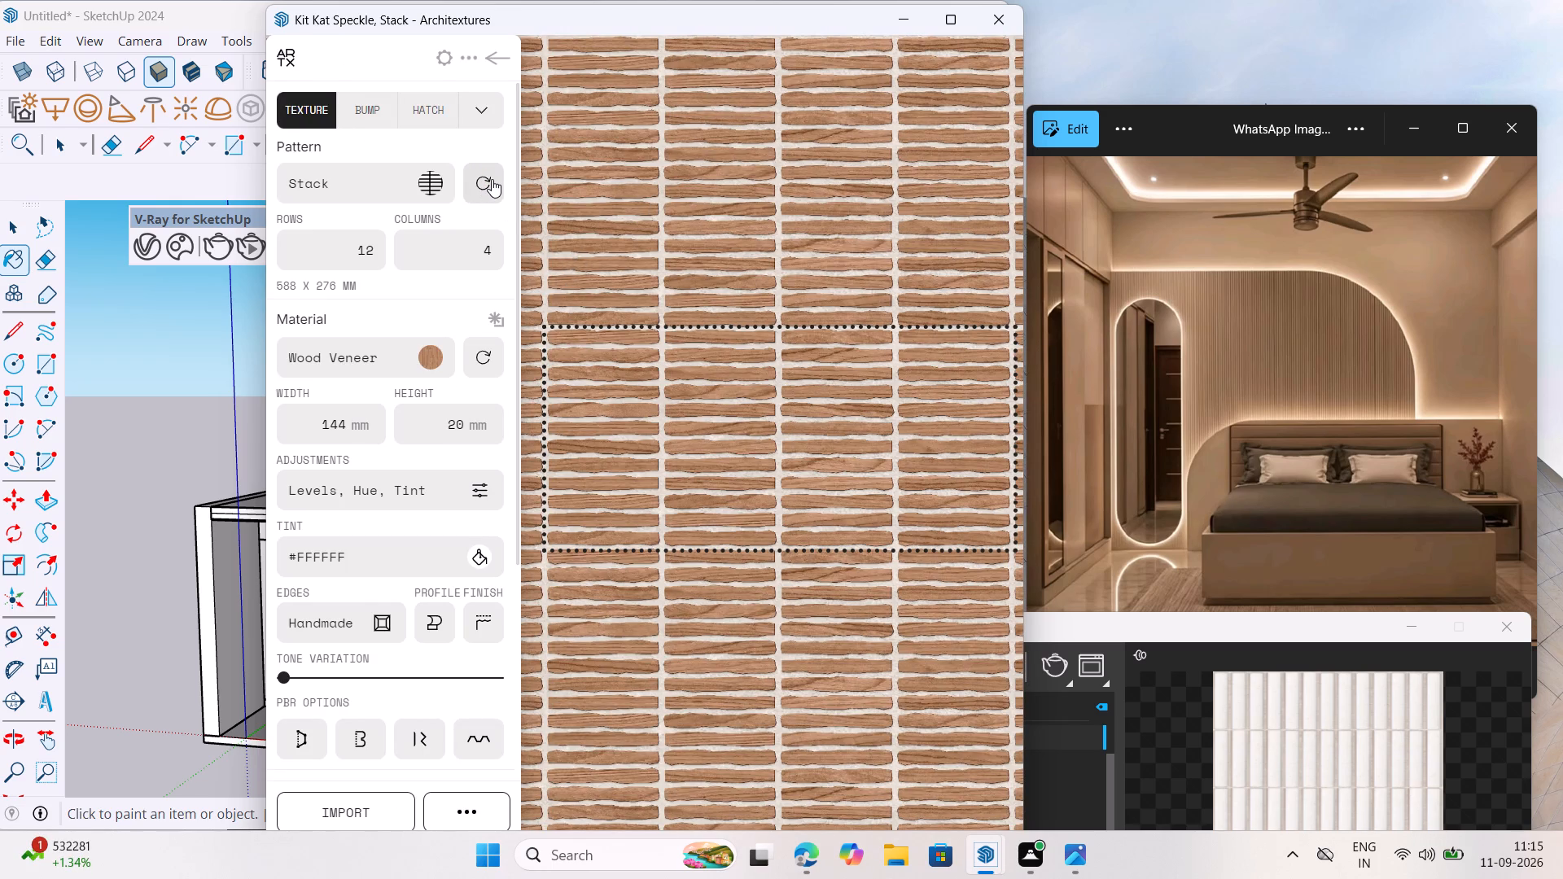
pyautogui.click(492, 179)
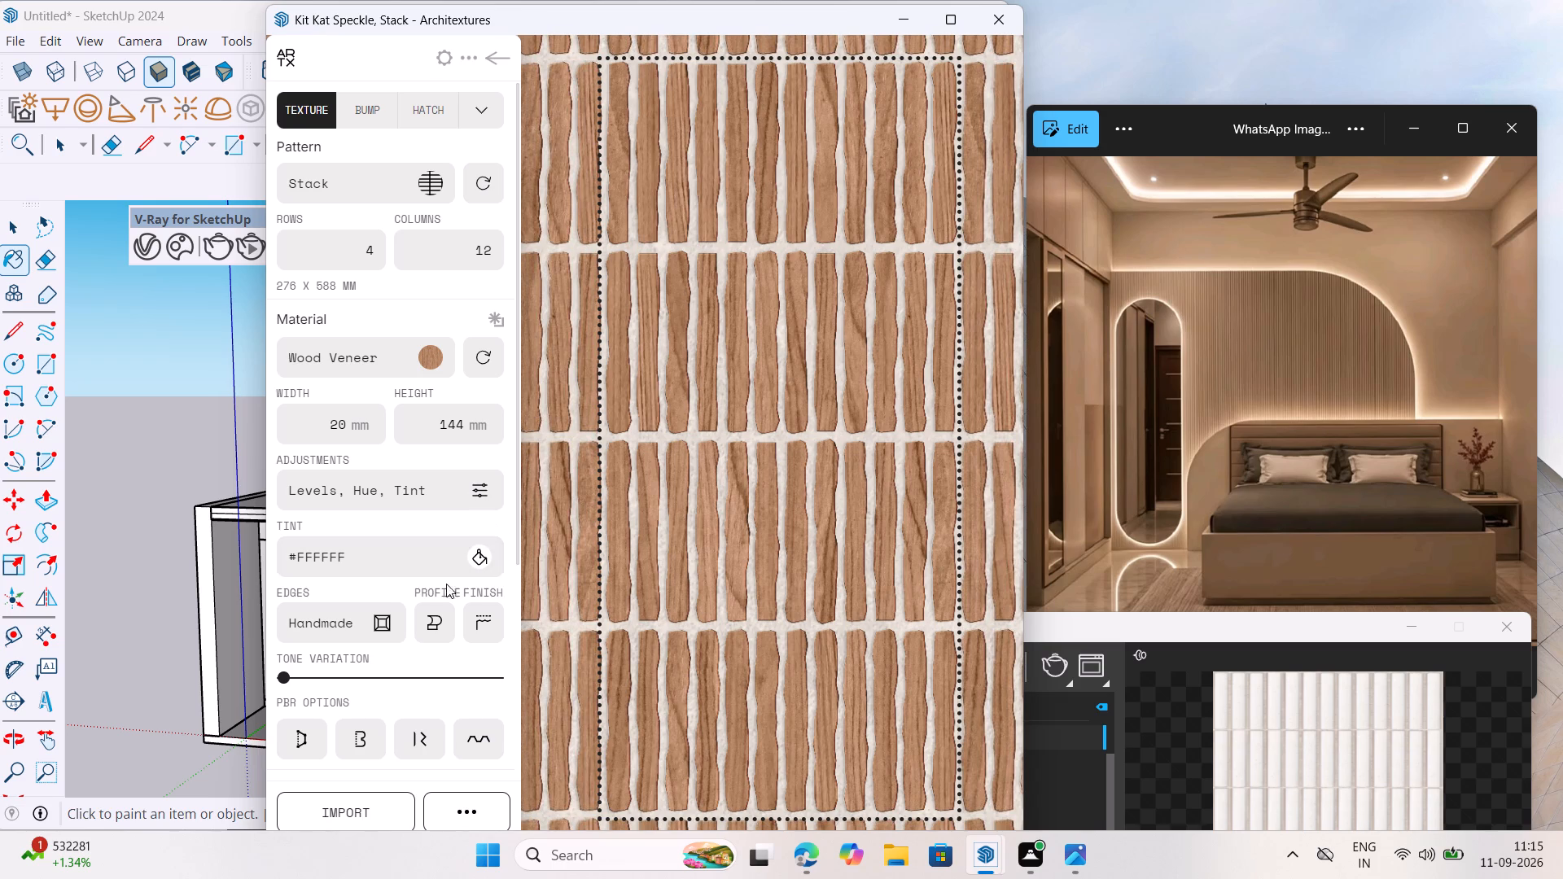
# Import the Wood Veneer Stack 276 x 588 mm texture into the model and close the texture editor.
pyautogui.click(422, 548)
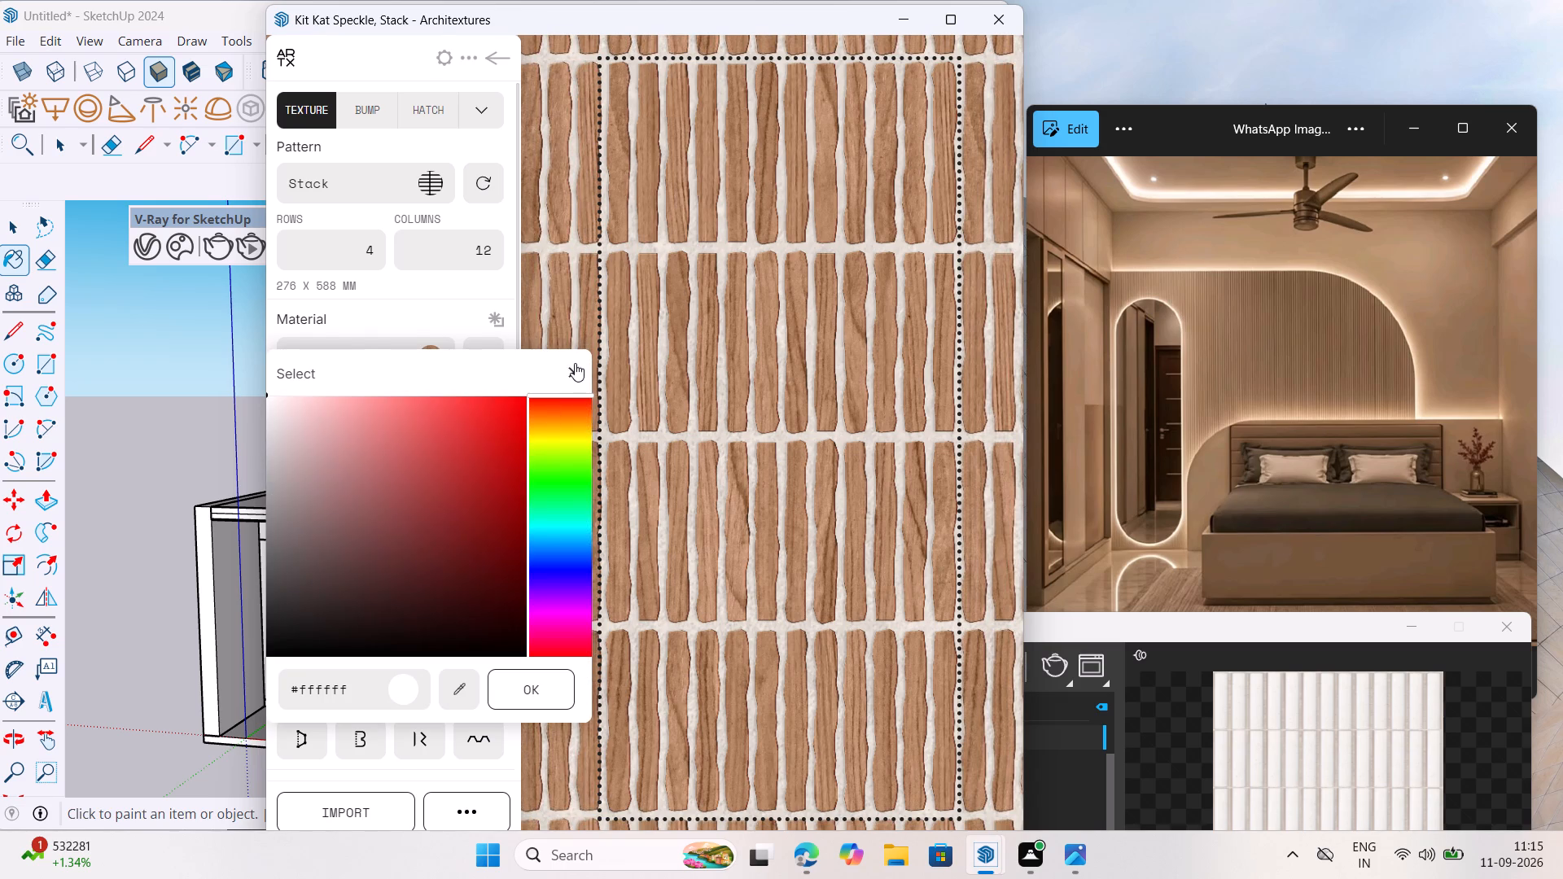
pyautogui.click(575, 363)
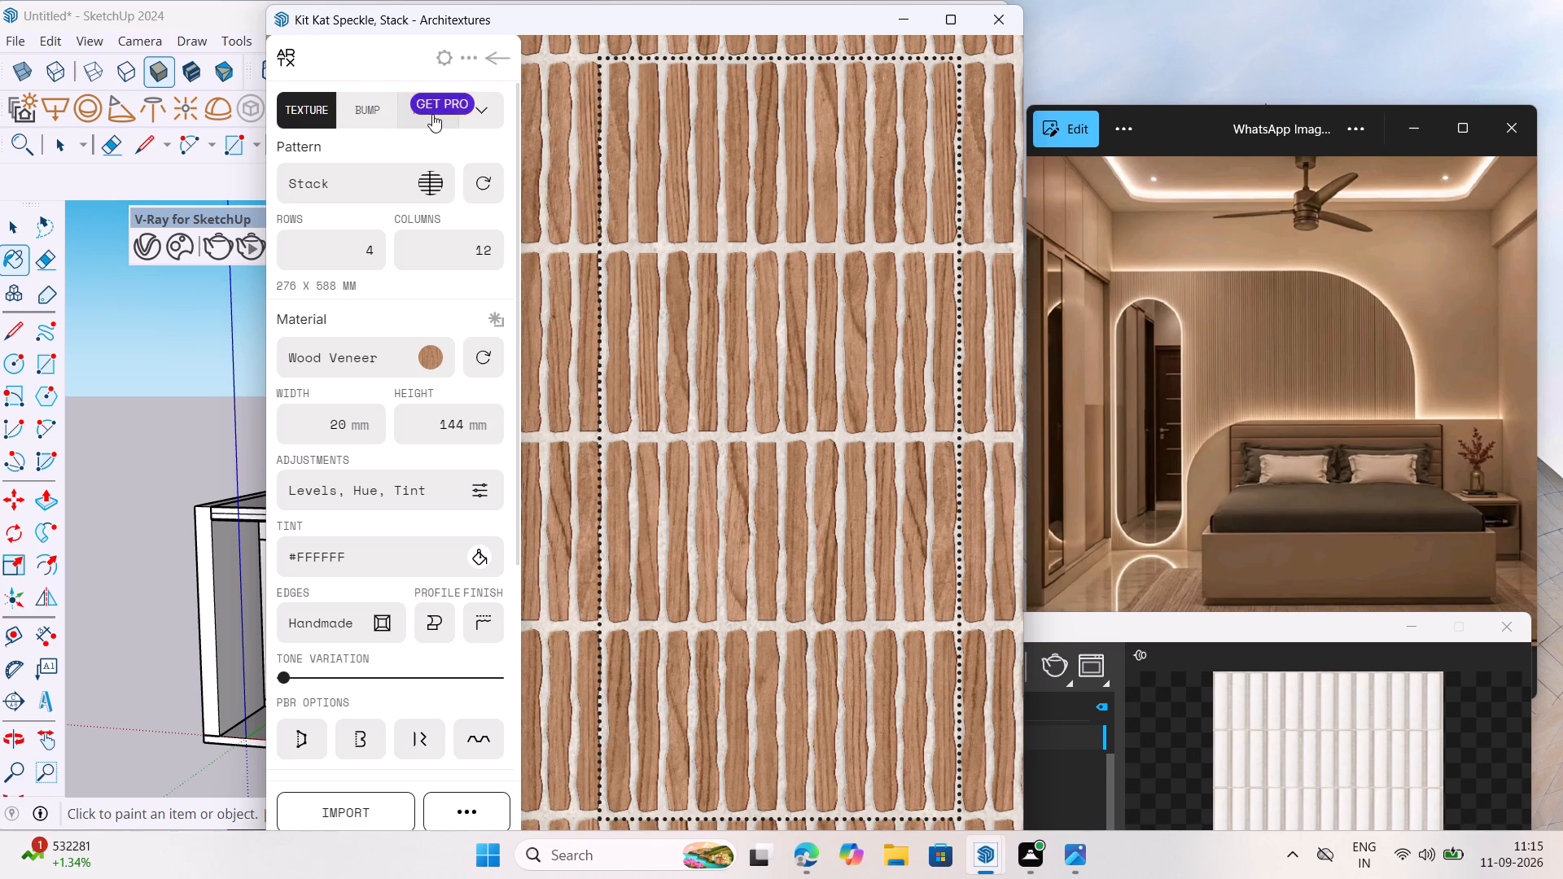
pyautogui.click(386, 813)
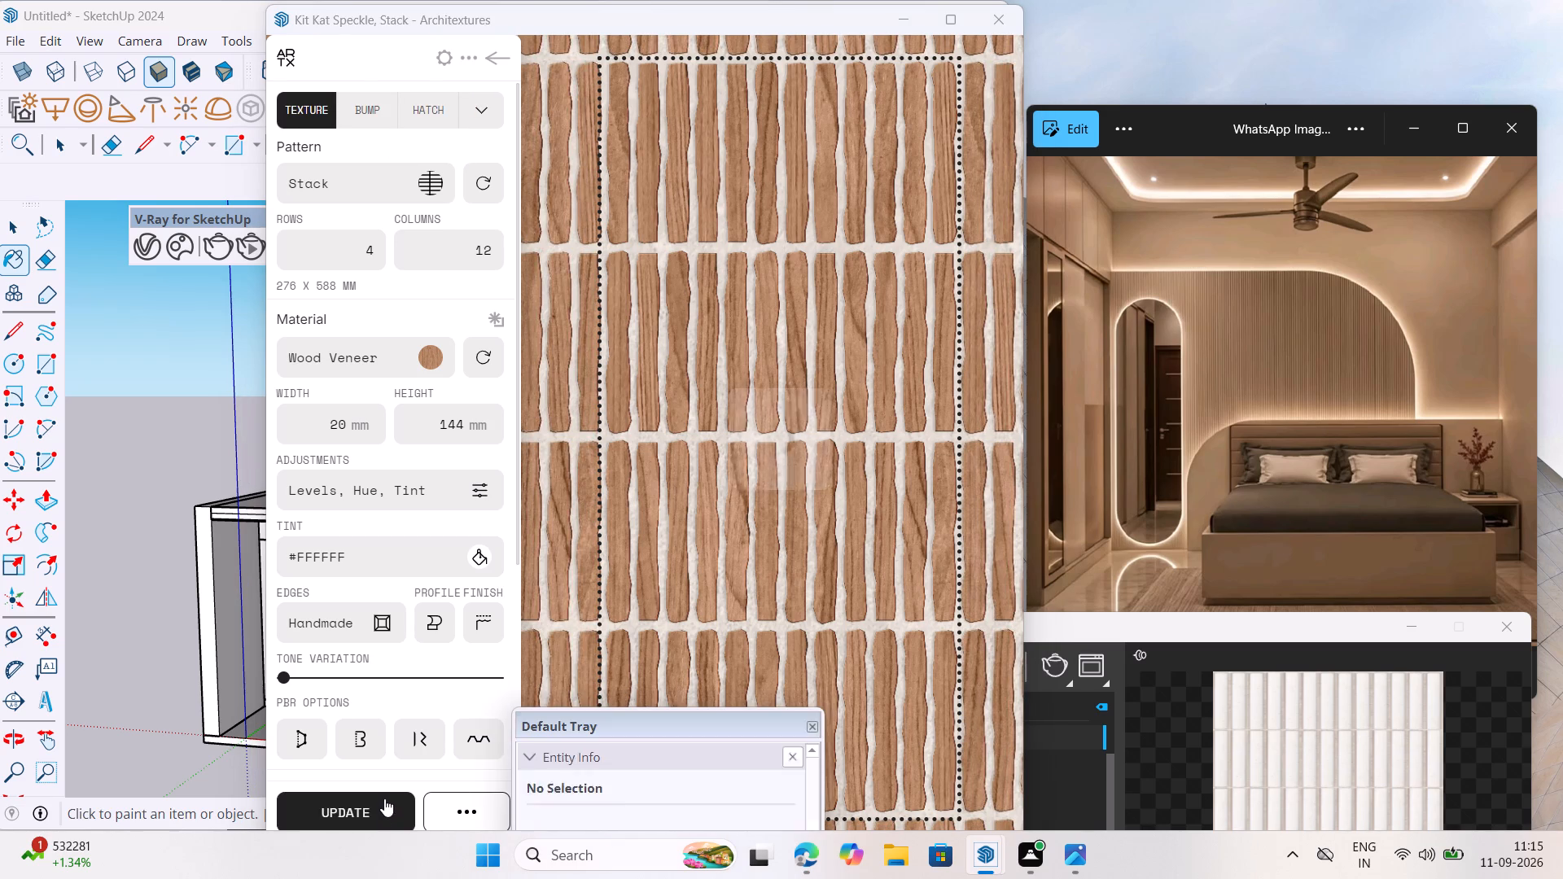
pyautogui.moveTo(1169, 635); pyautogui.dragTo(1152, 348)
pyautogui.moveTo(1142, 273); pyautogui.dragTo(1144, 230)
pyautogui.click(1147, 218)
pyautogui.click(1005, 11)
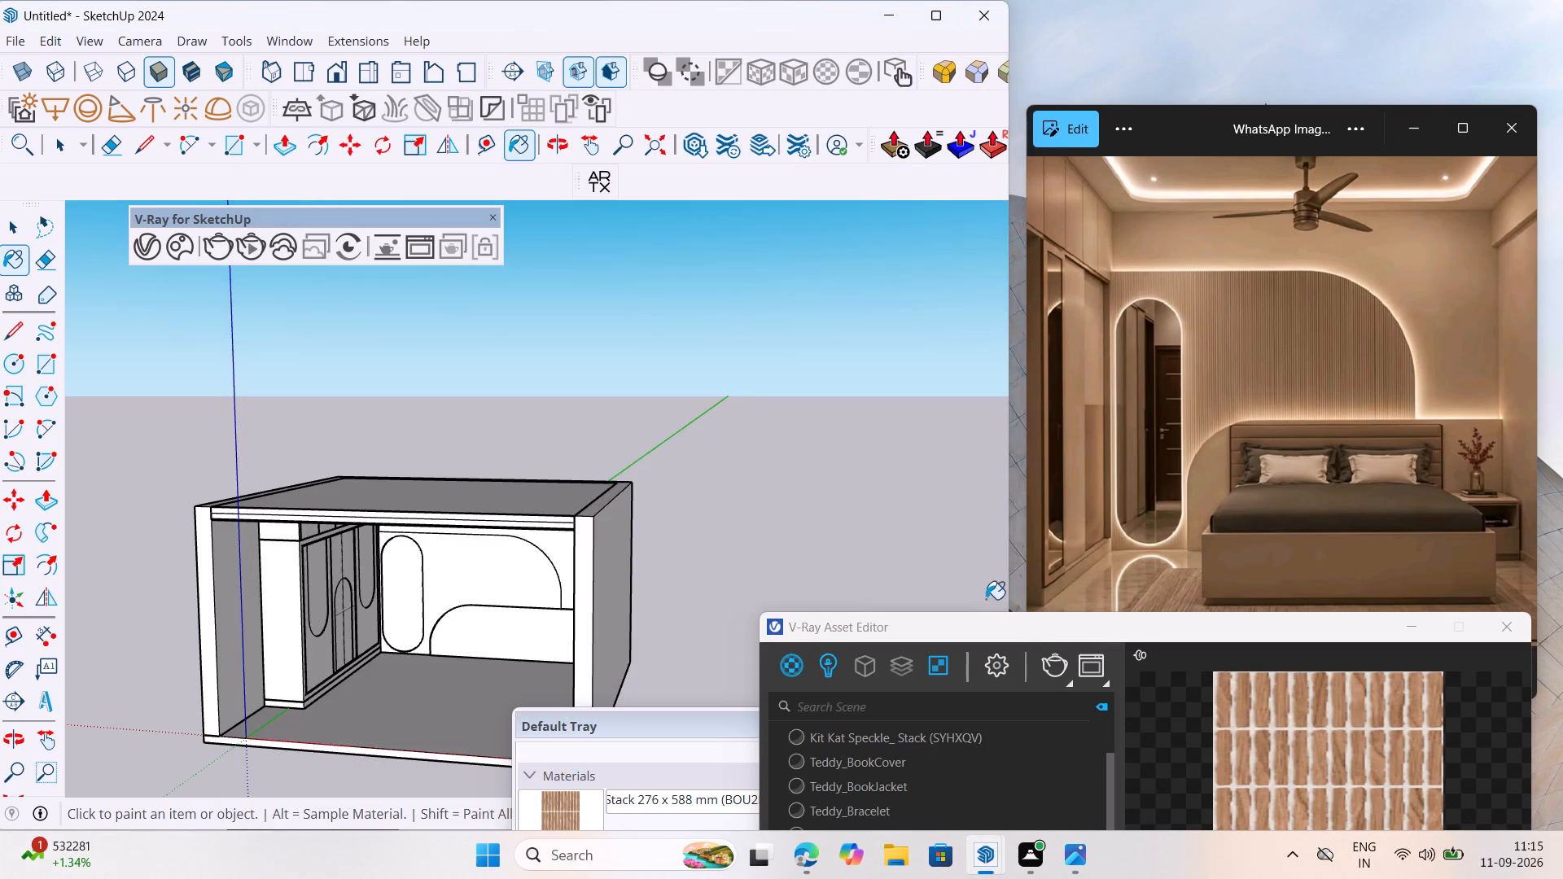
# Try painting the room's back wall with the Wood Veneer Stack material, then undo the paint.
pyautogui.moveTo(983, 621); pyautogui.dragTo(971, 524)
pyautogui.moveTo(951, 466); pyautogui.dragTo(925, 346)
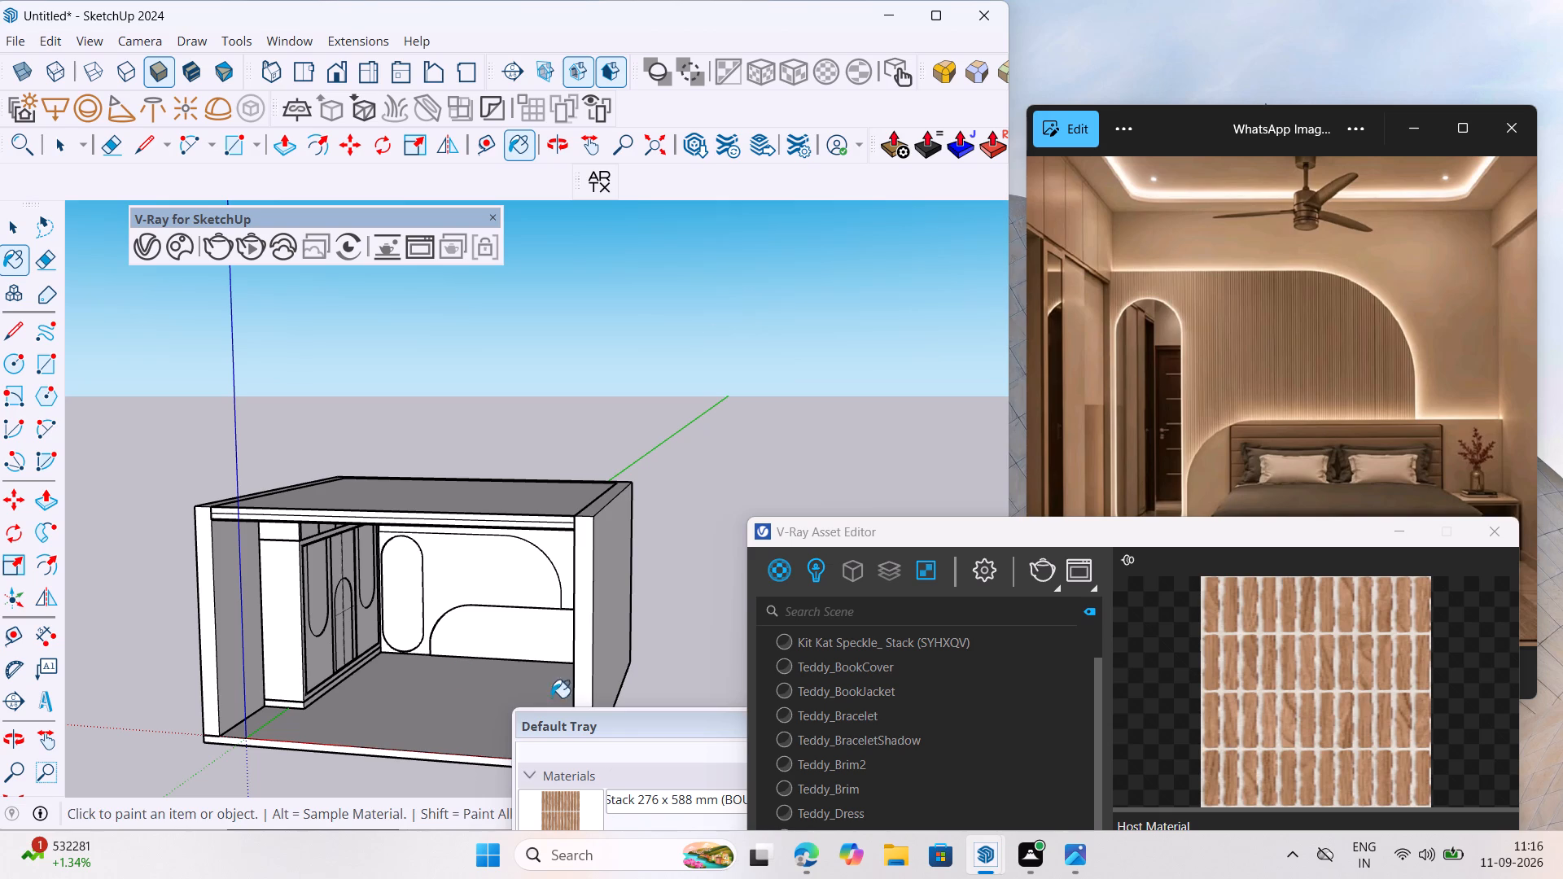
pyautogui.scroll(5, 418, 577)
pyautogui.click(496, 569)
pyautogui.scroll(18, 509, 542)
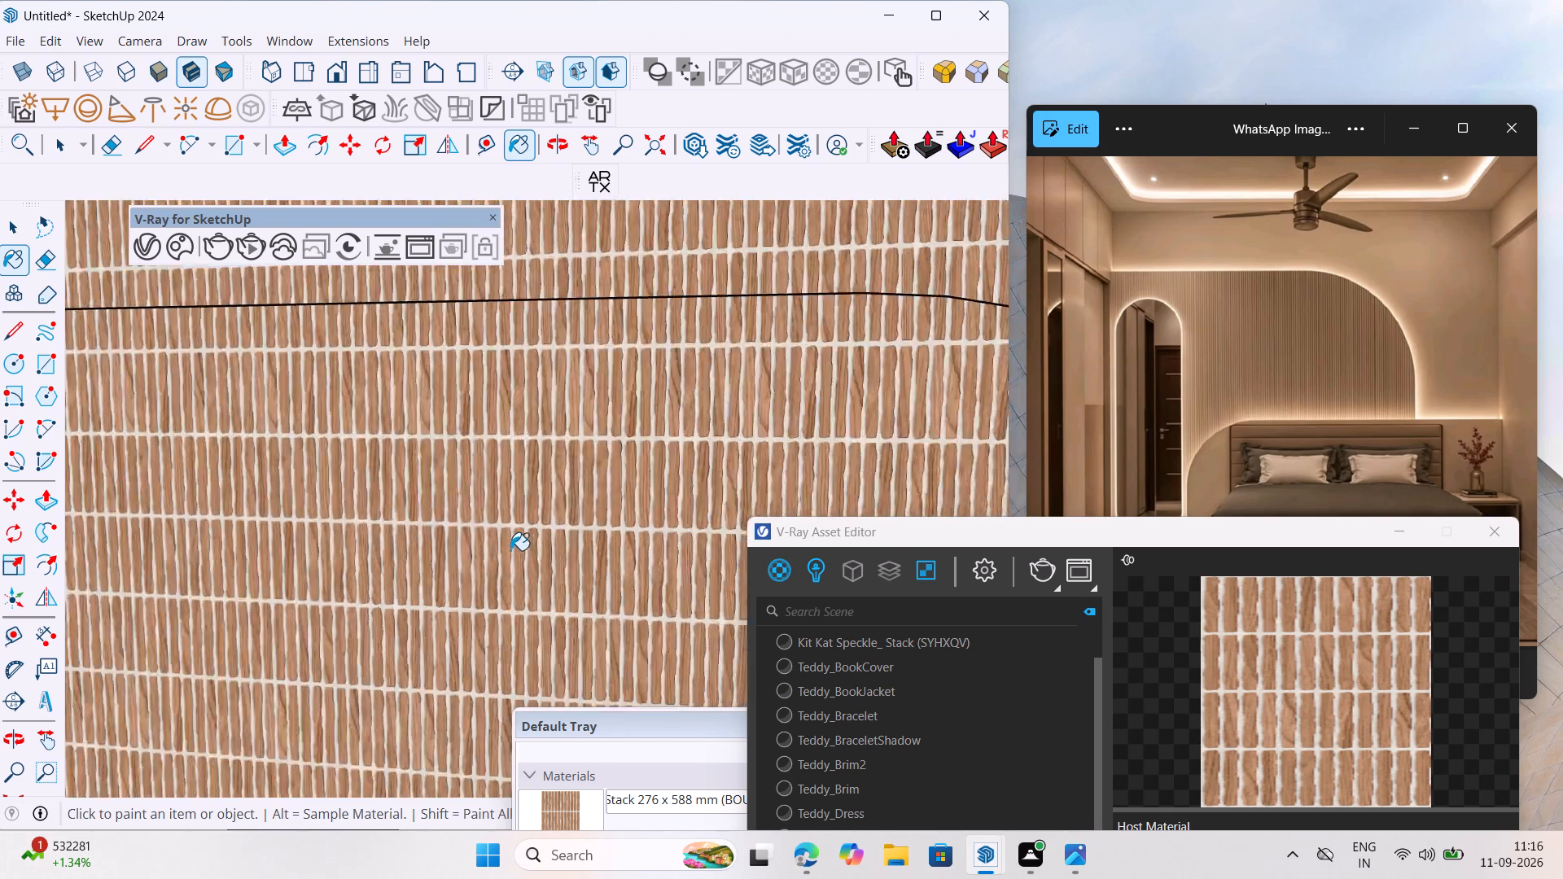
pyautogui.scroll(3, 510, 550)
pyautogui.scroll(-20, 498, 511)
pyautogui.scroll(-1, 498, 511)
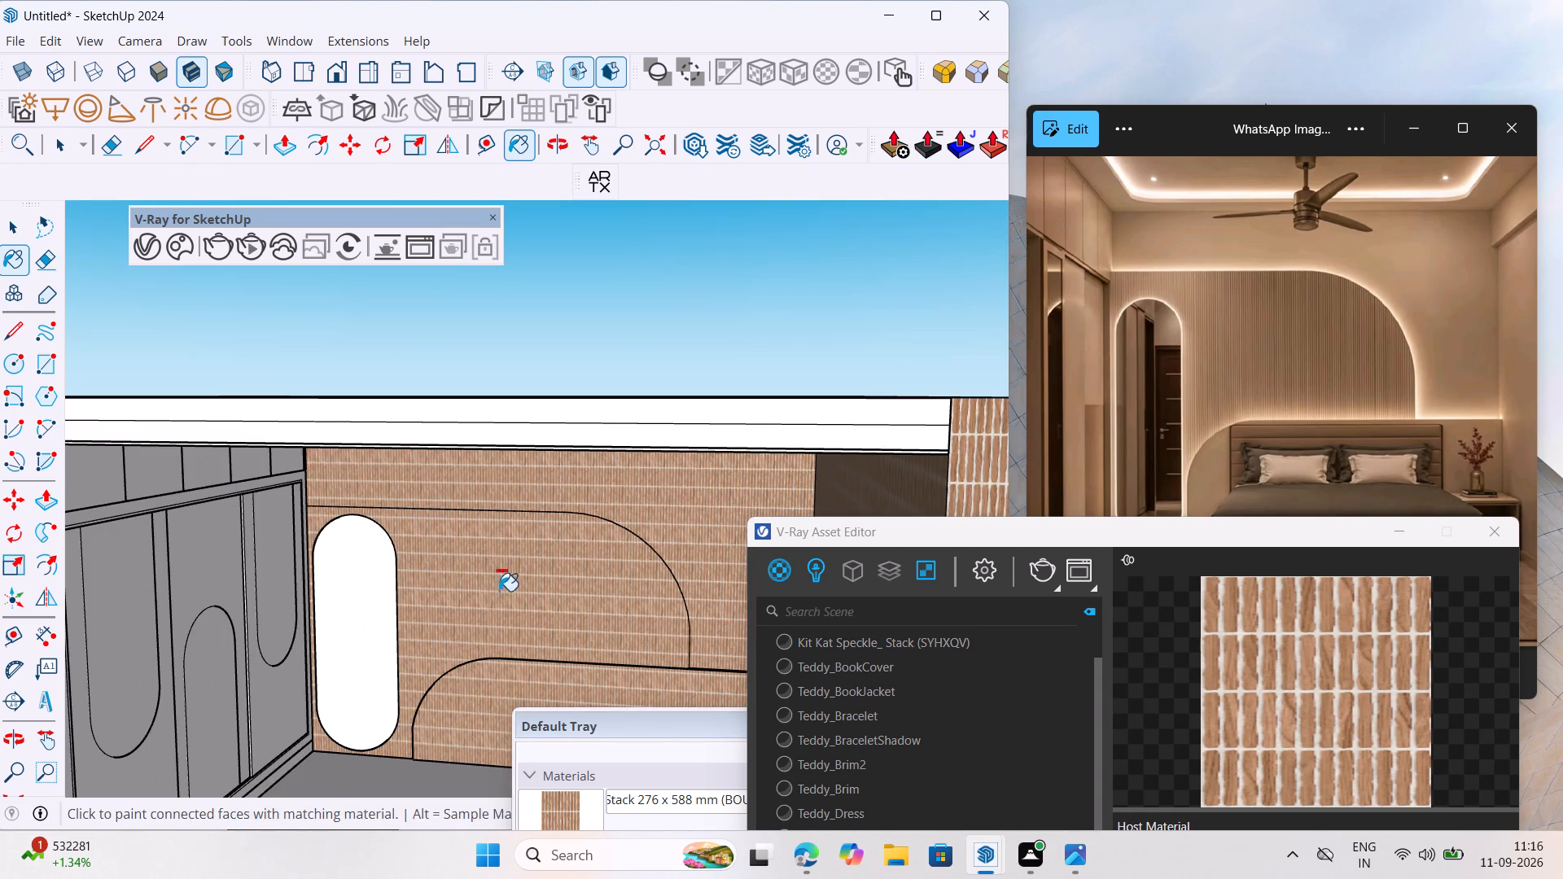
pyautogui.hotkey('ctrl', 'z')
# Open the wall group for editing and select the face of the large rounded panel behind the bed.
pyautogui.press('space')
pyautogui.tripleClick(528, 592)
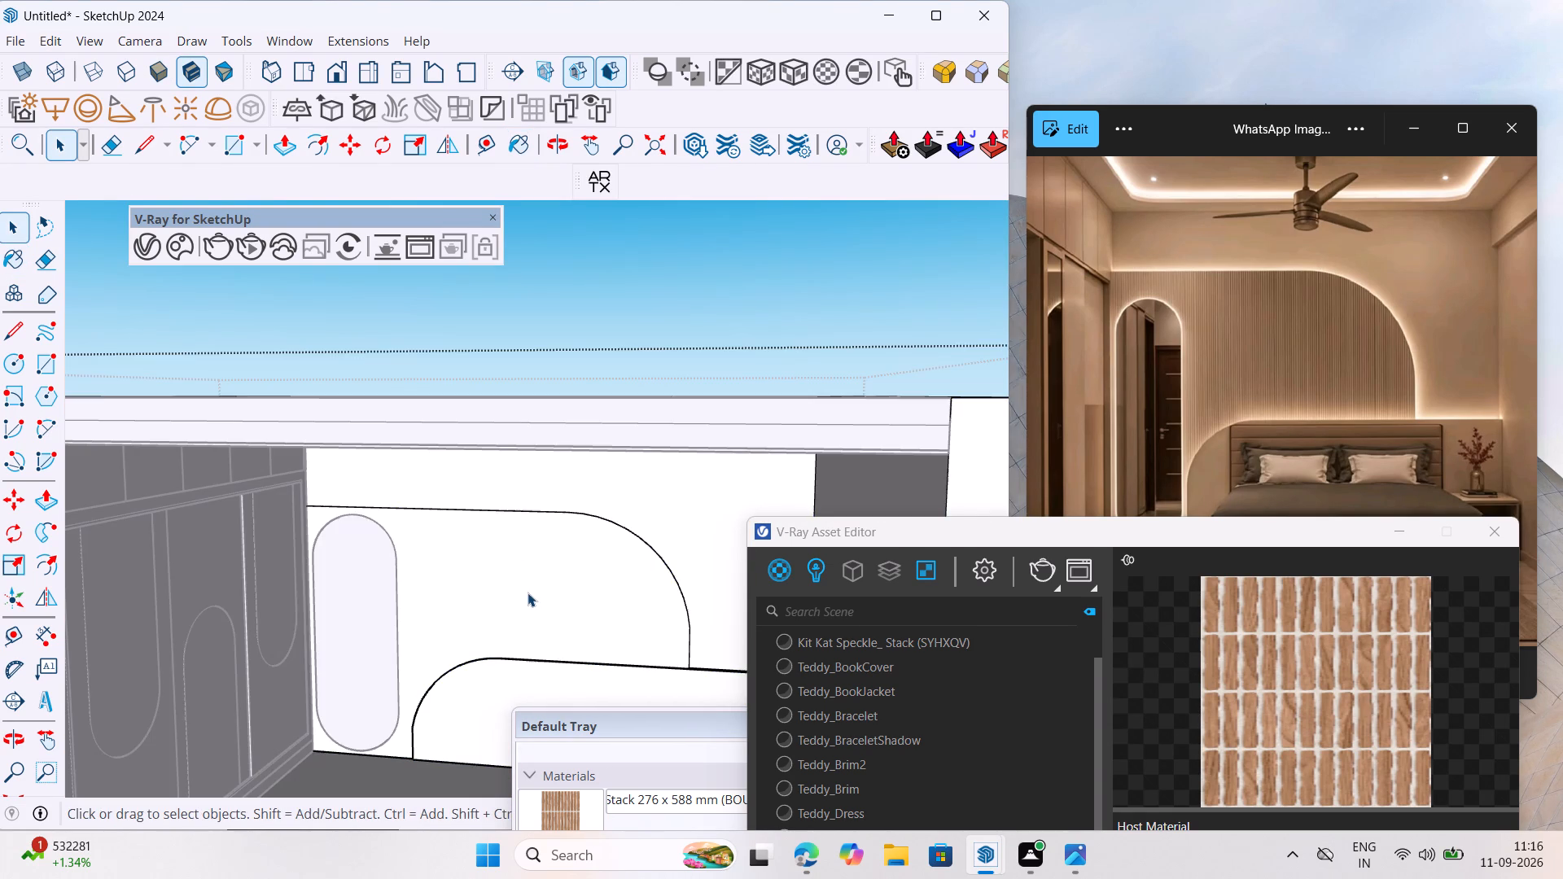
pyautogui.doubleClick(531, 593)
pyautogui.doubleClick(537, 602)
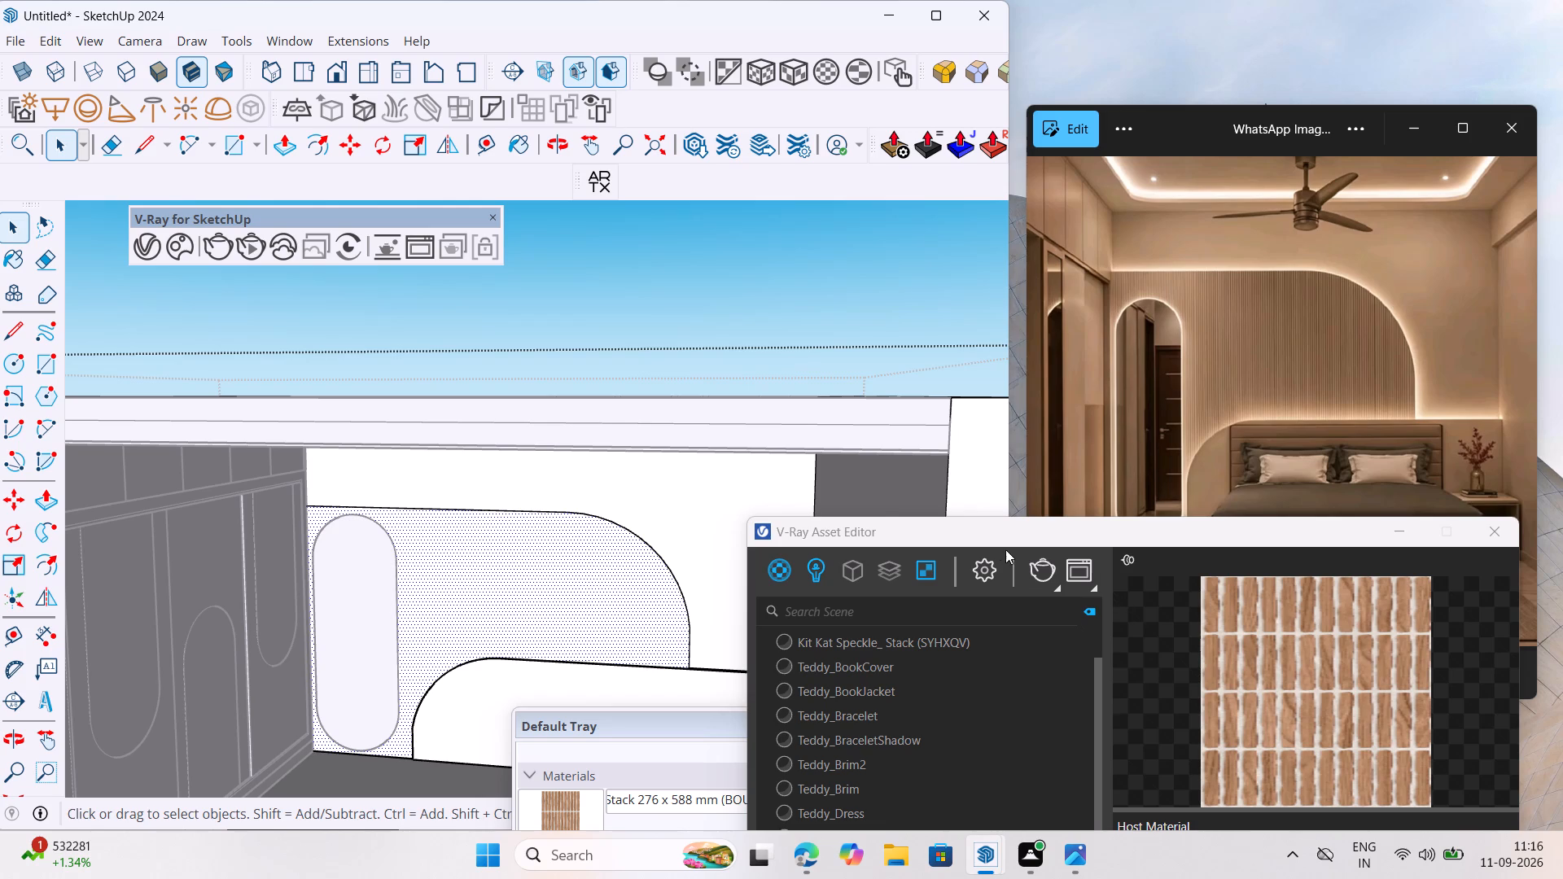
pyautogui.moveTo(1001, 536); pyautogui.dragTo(1048, 164)
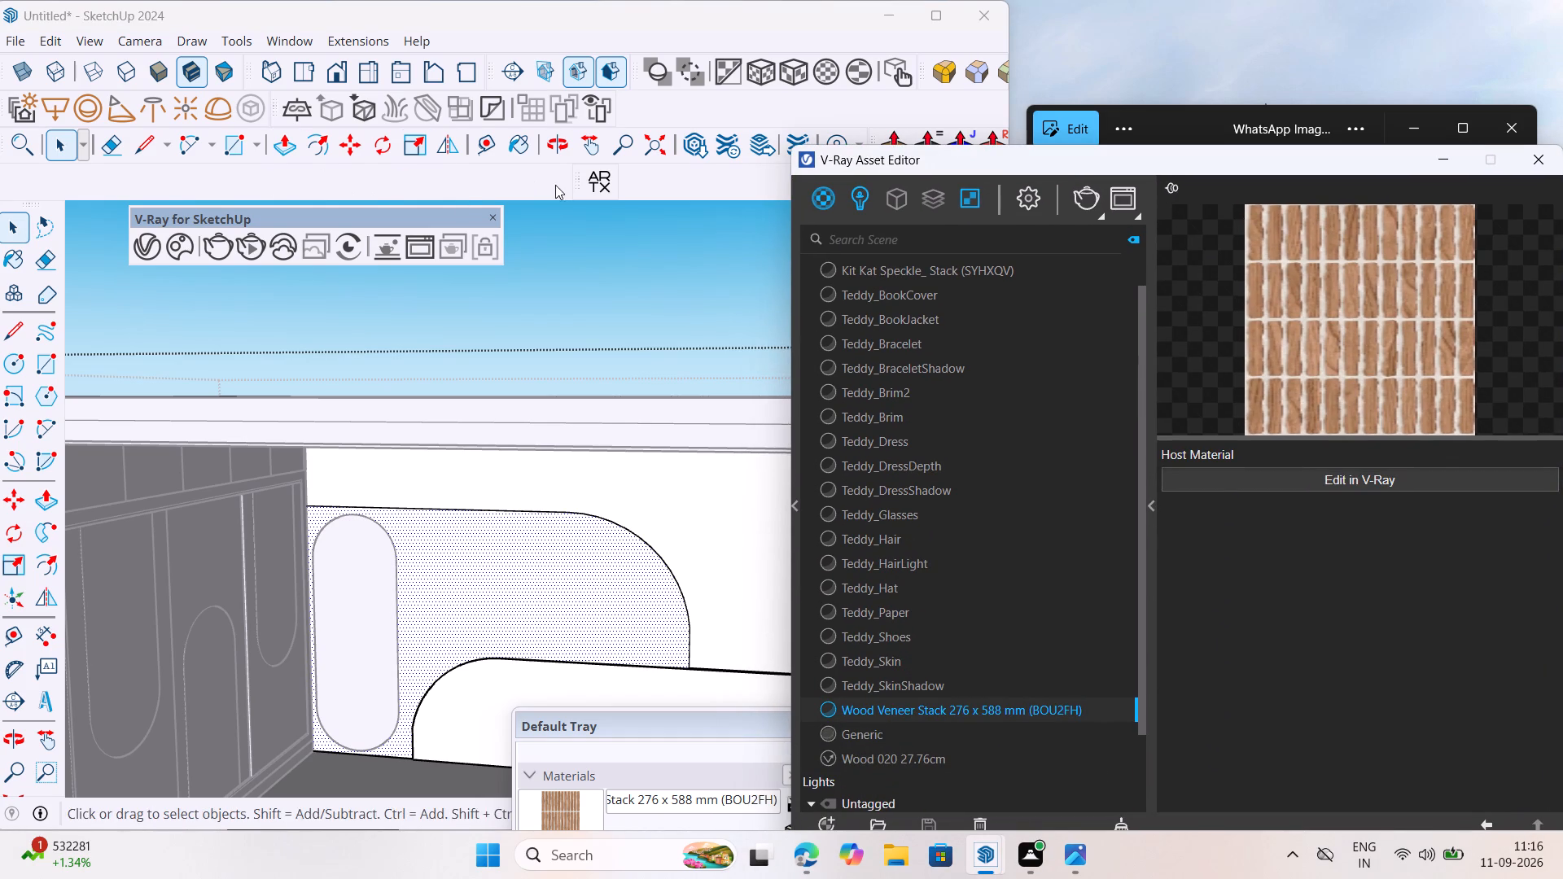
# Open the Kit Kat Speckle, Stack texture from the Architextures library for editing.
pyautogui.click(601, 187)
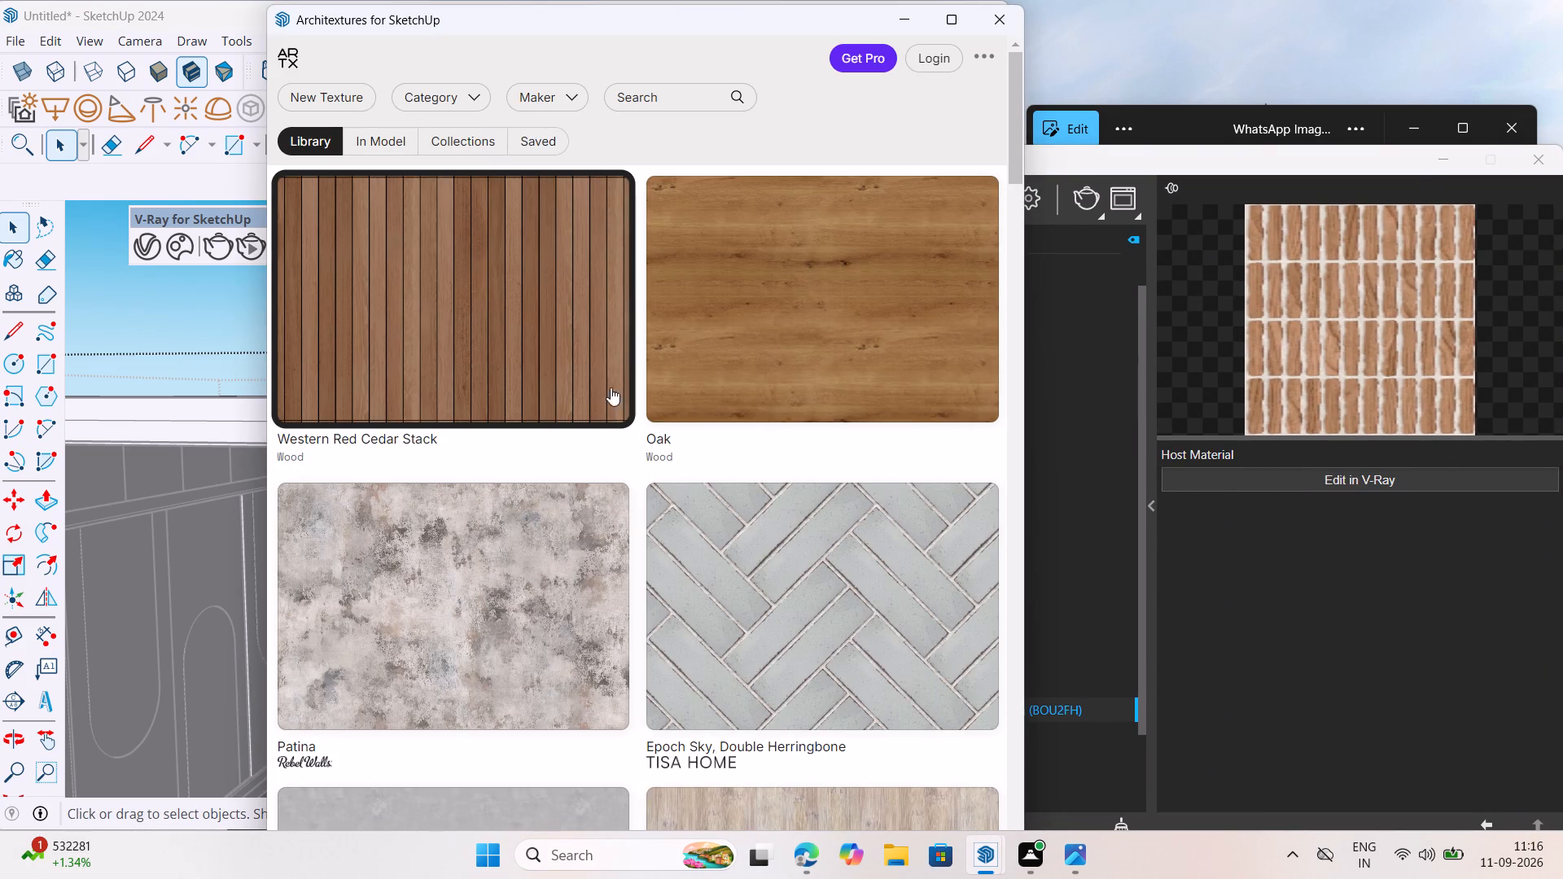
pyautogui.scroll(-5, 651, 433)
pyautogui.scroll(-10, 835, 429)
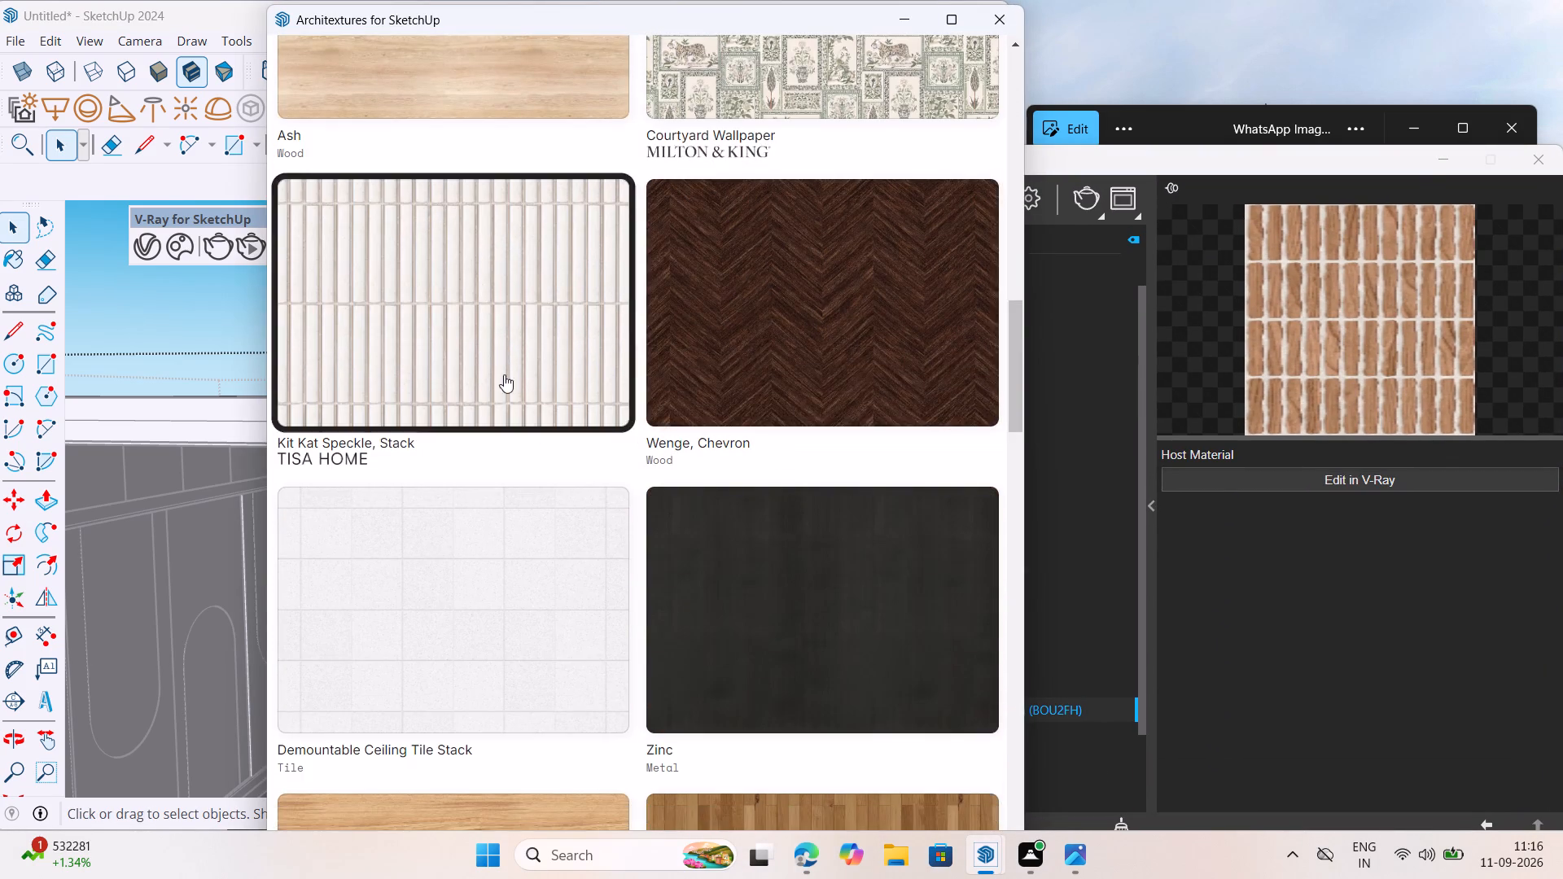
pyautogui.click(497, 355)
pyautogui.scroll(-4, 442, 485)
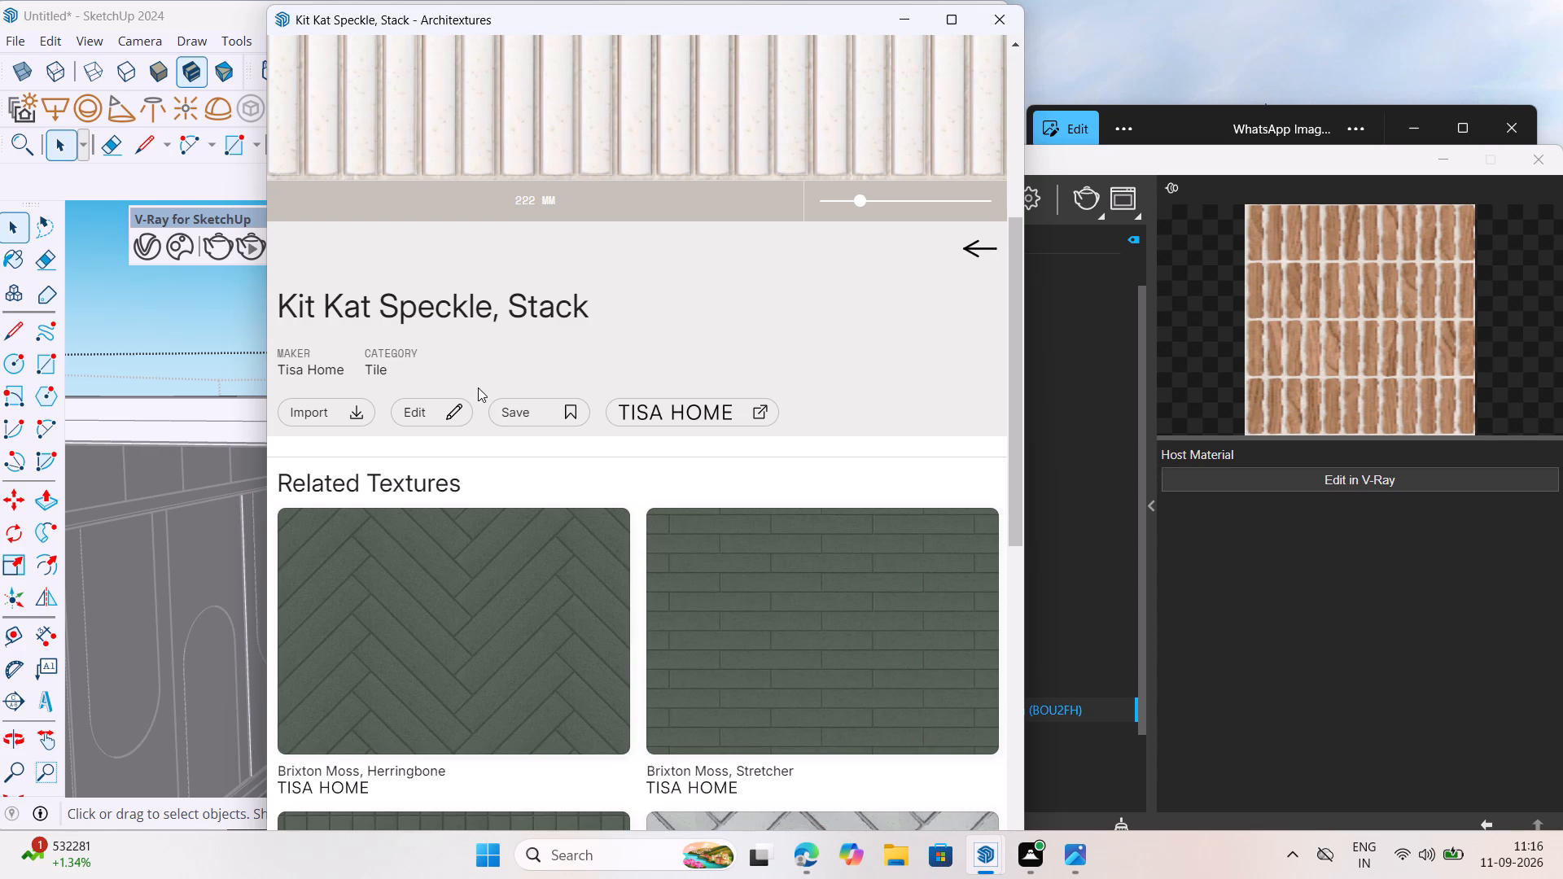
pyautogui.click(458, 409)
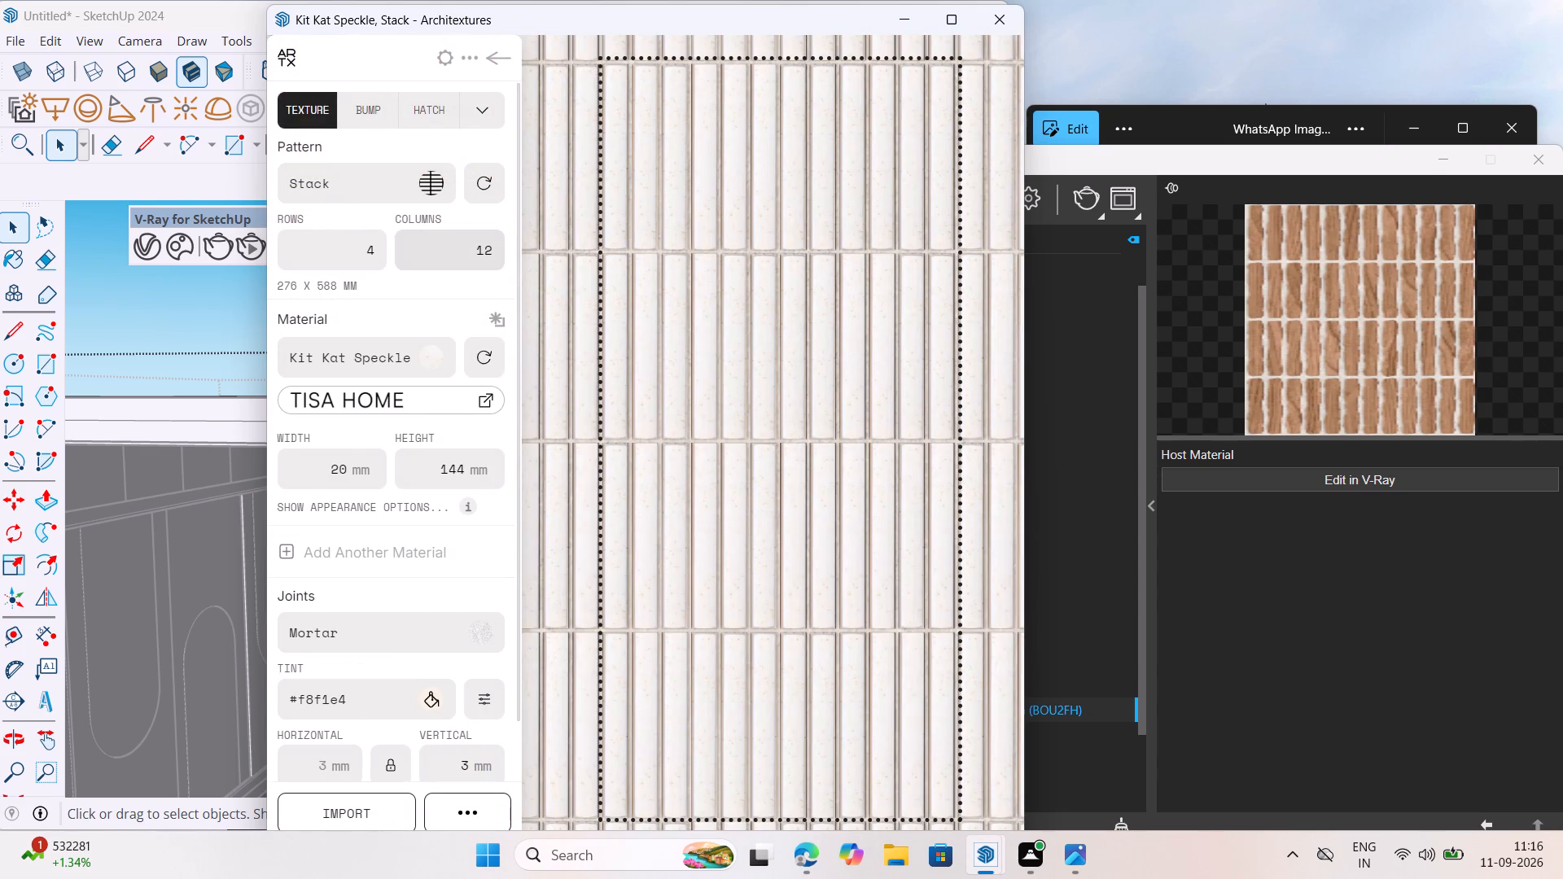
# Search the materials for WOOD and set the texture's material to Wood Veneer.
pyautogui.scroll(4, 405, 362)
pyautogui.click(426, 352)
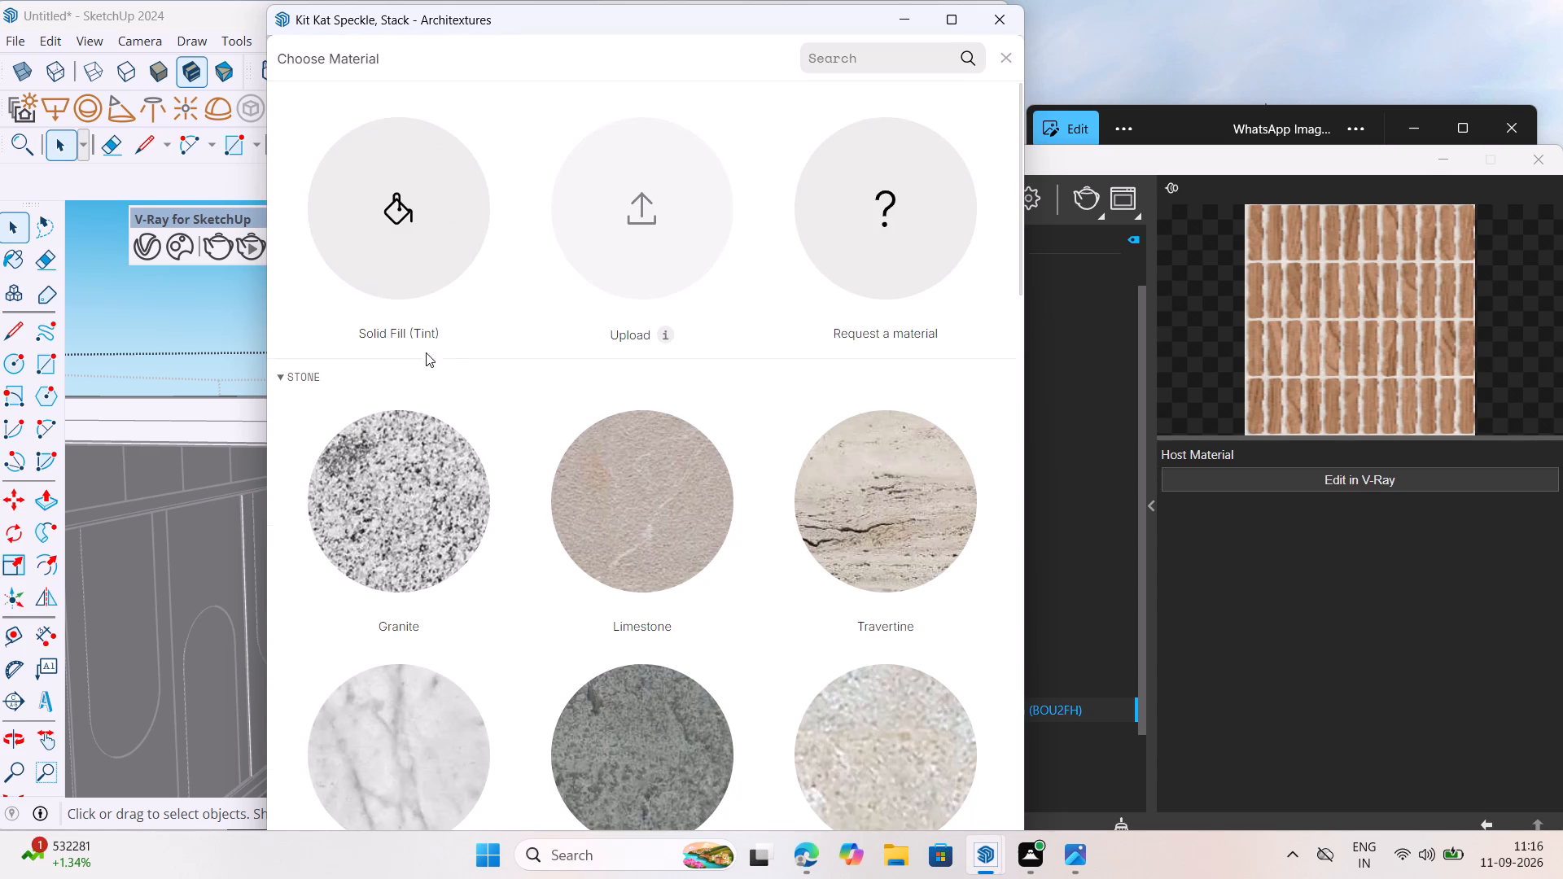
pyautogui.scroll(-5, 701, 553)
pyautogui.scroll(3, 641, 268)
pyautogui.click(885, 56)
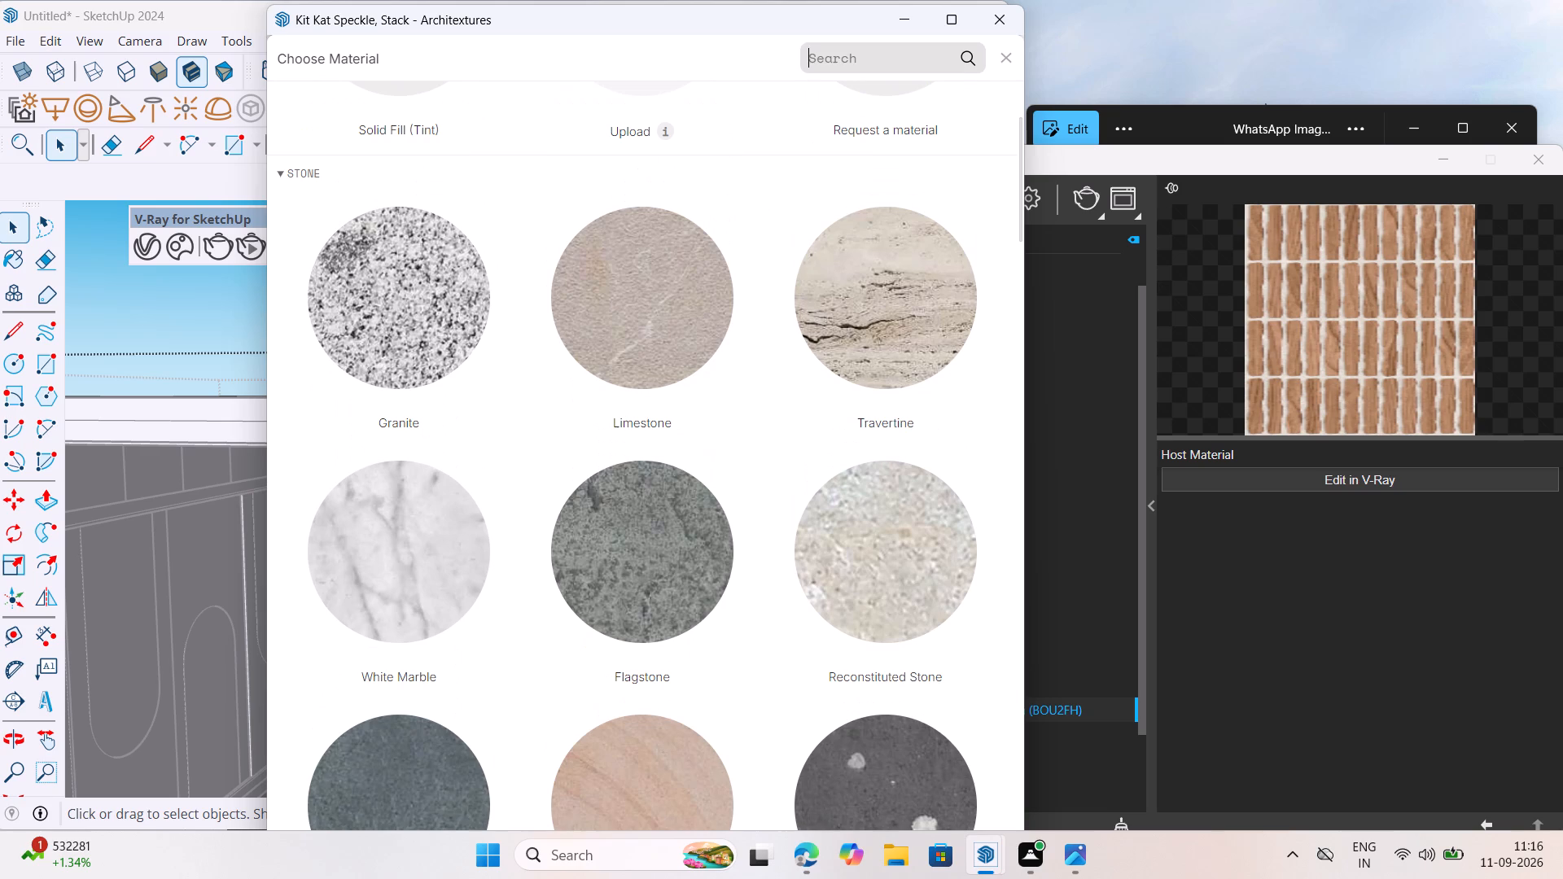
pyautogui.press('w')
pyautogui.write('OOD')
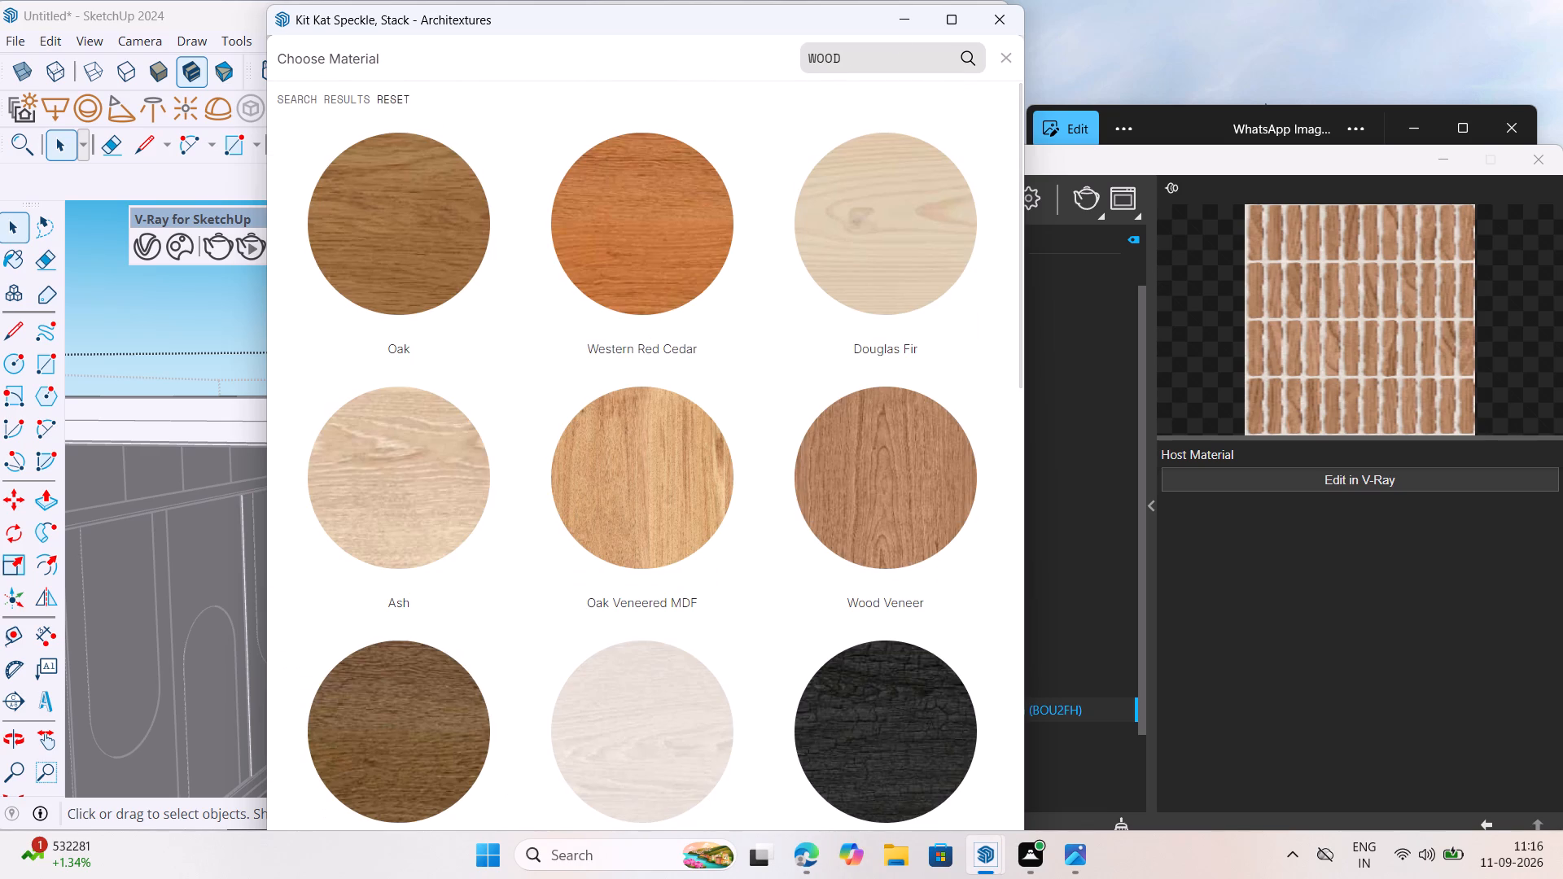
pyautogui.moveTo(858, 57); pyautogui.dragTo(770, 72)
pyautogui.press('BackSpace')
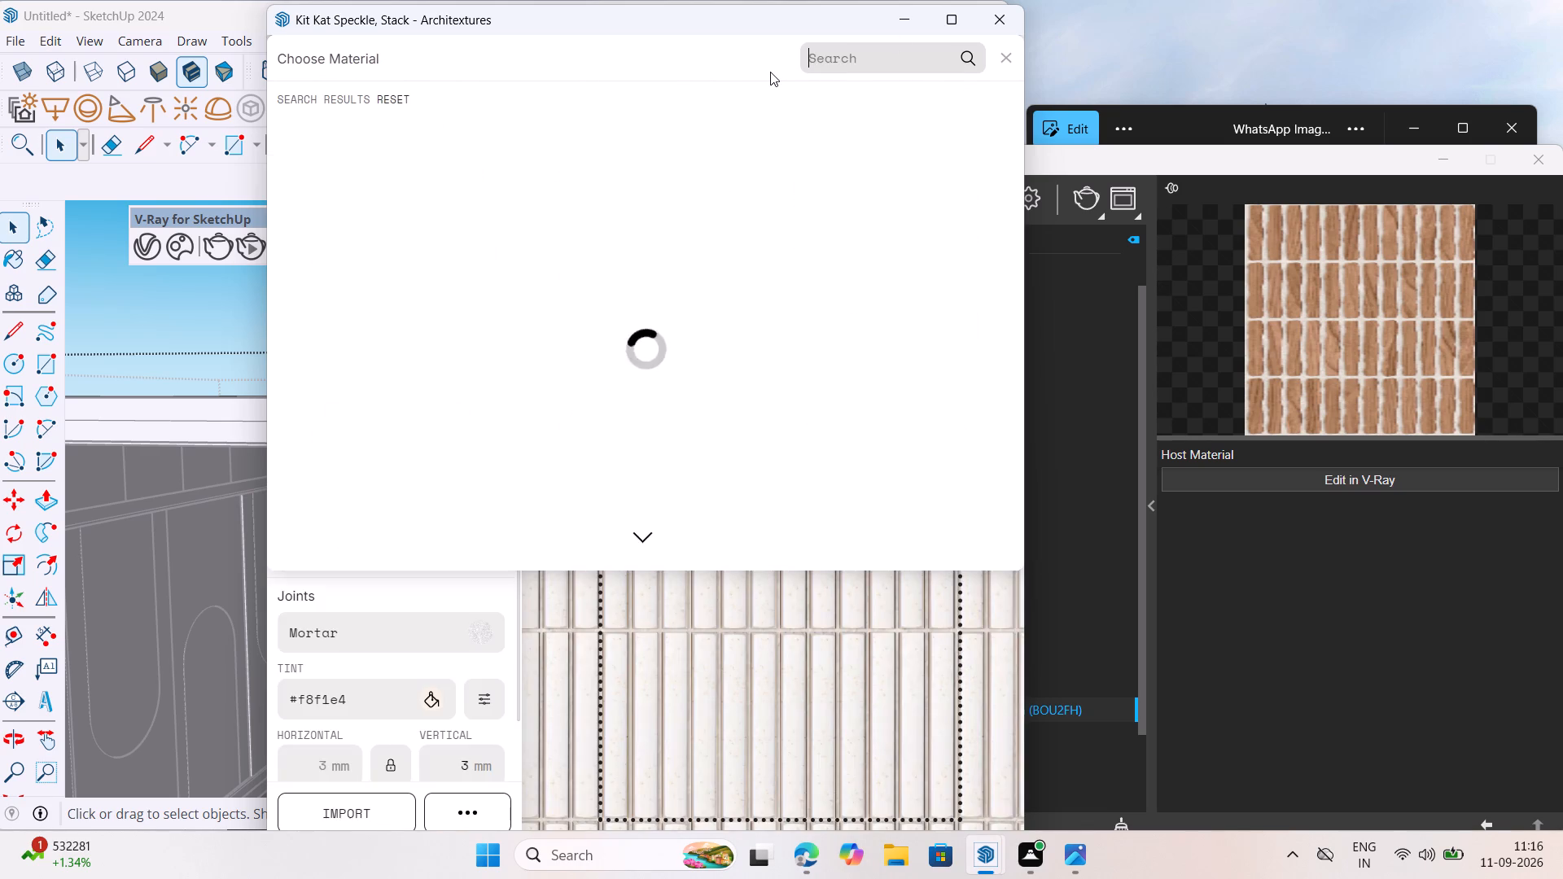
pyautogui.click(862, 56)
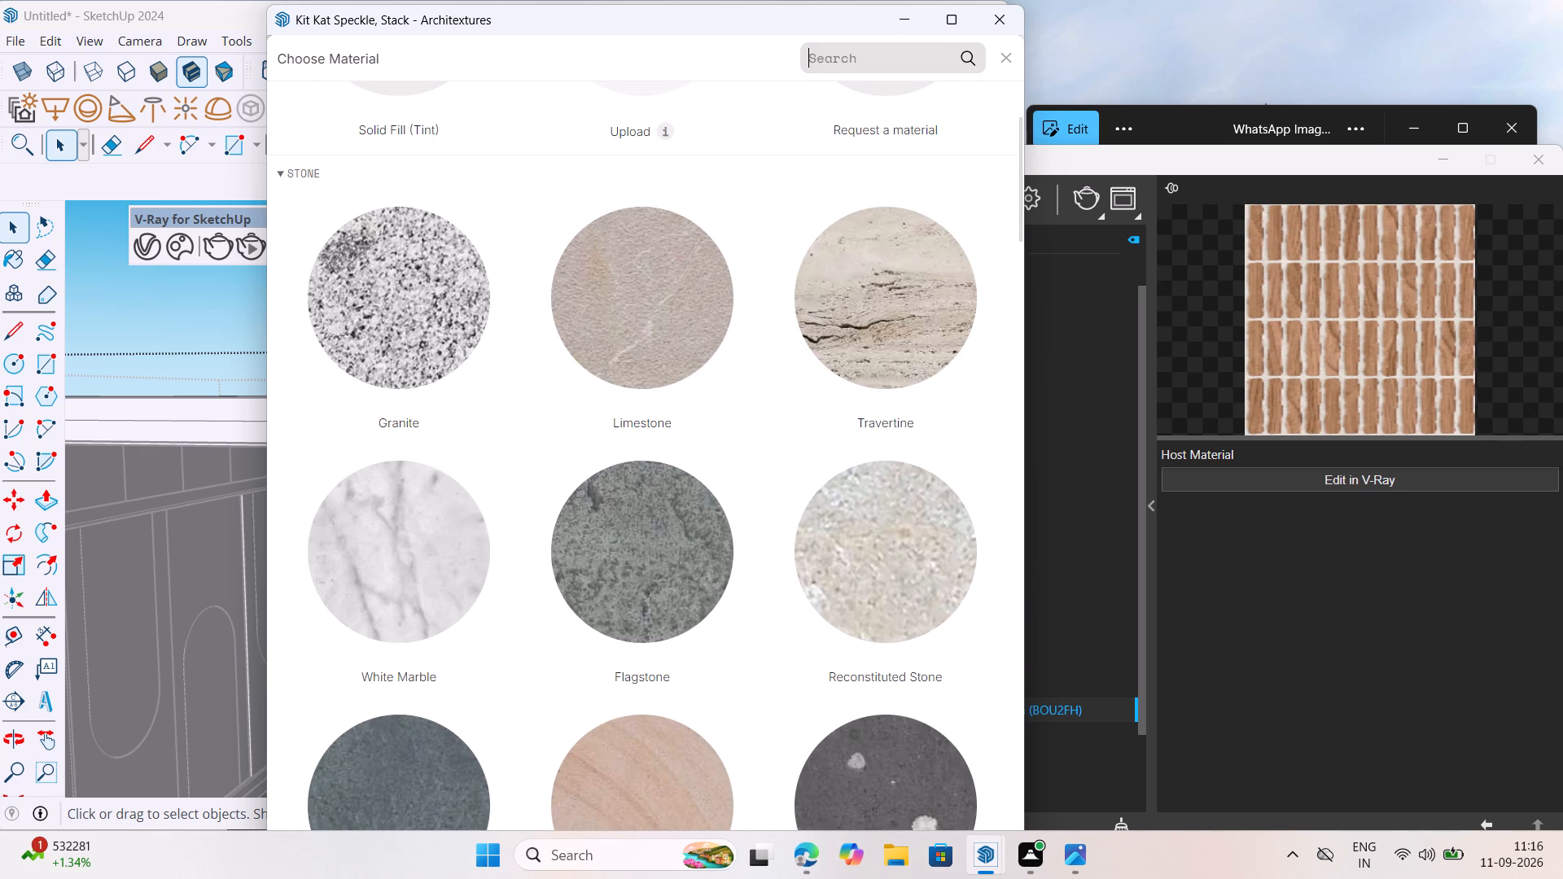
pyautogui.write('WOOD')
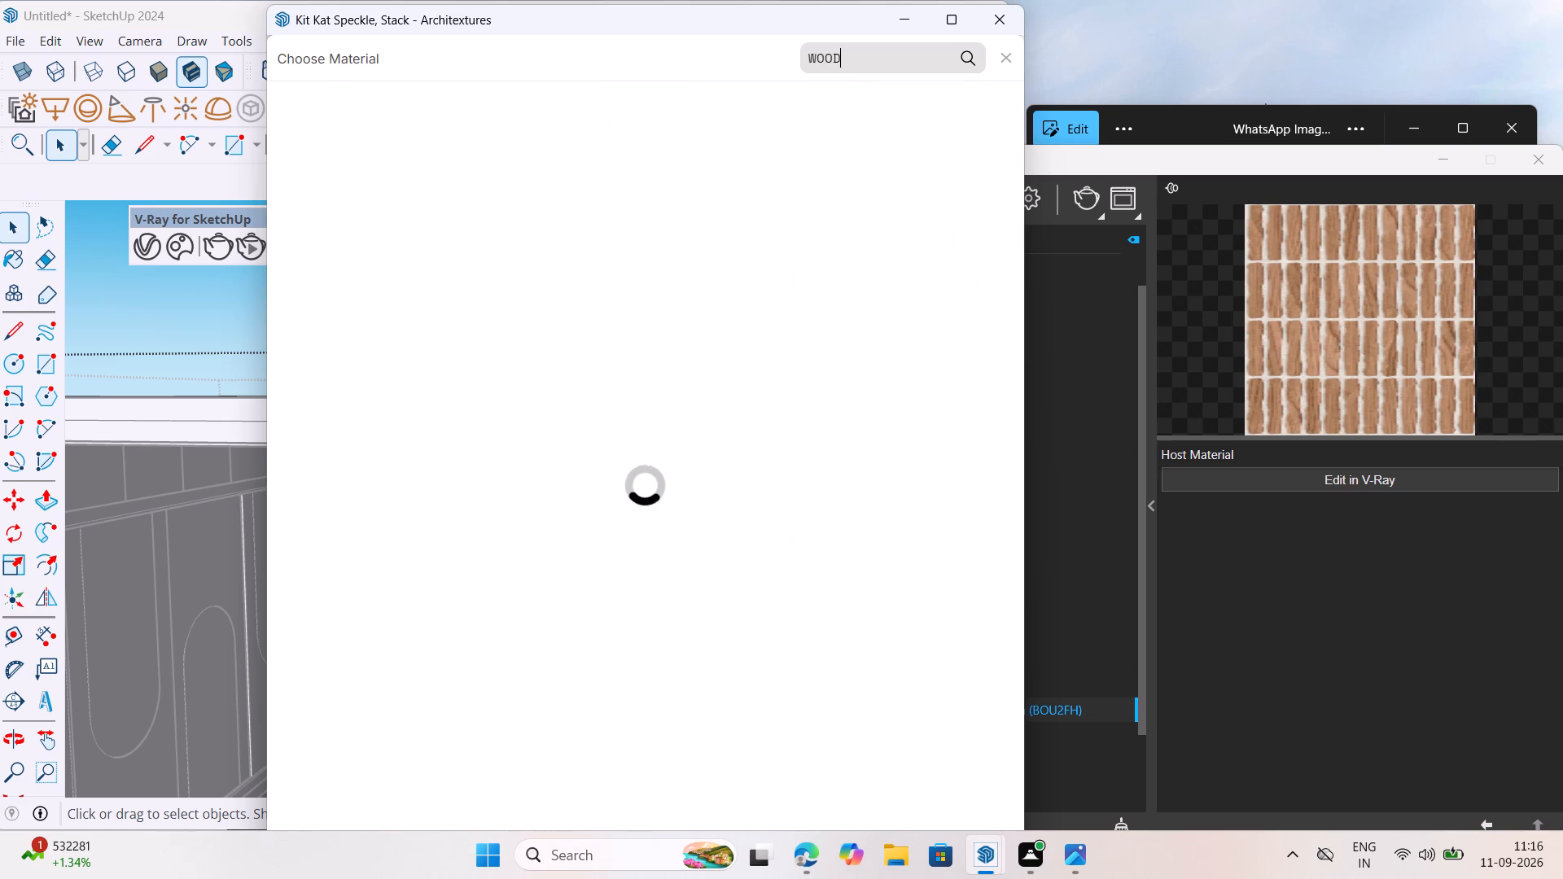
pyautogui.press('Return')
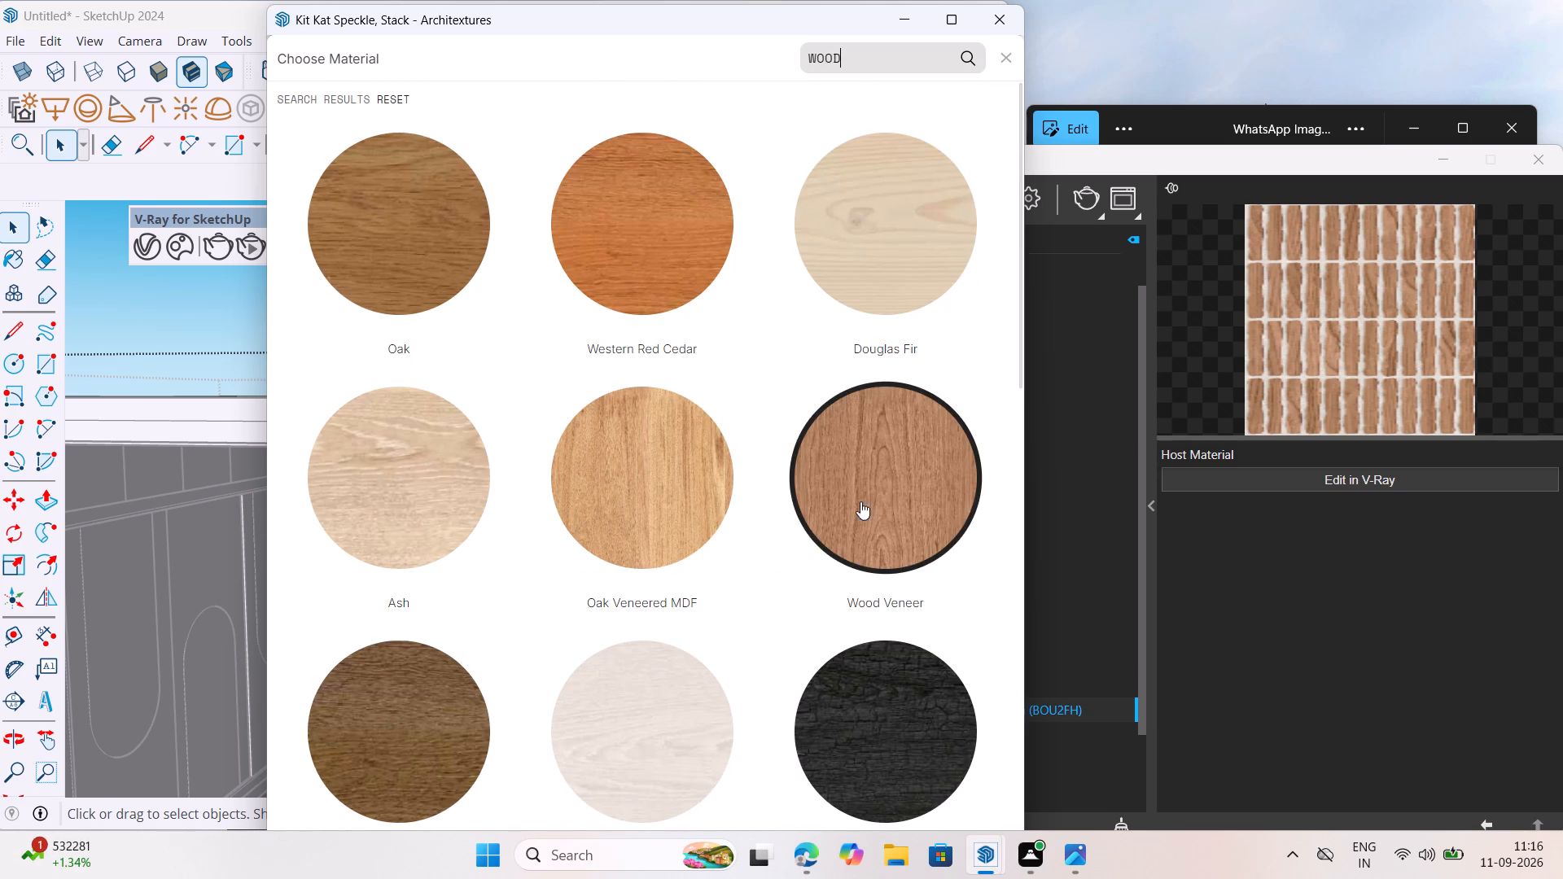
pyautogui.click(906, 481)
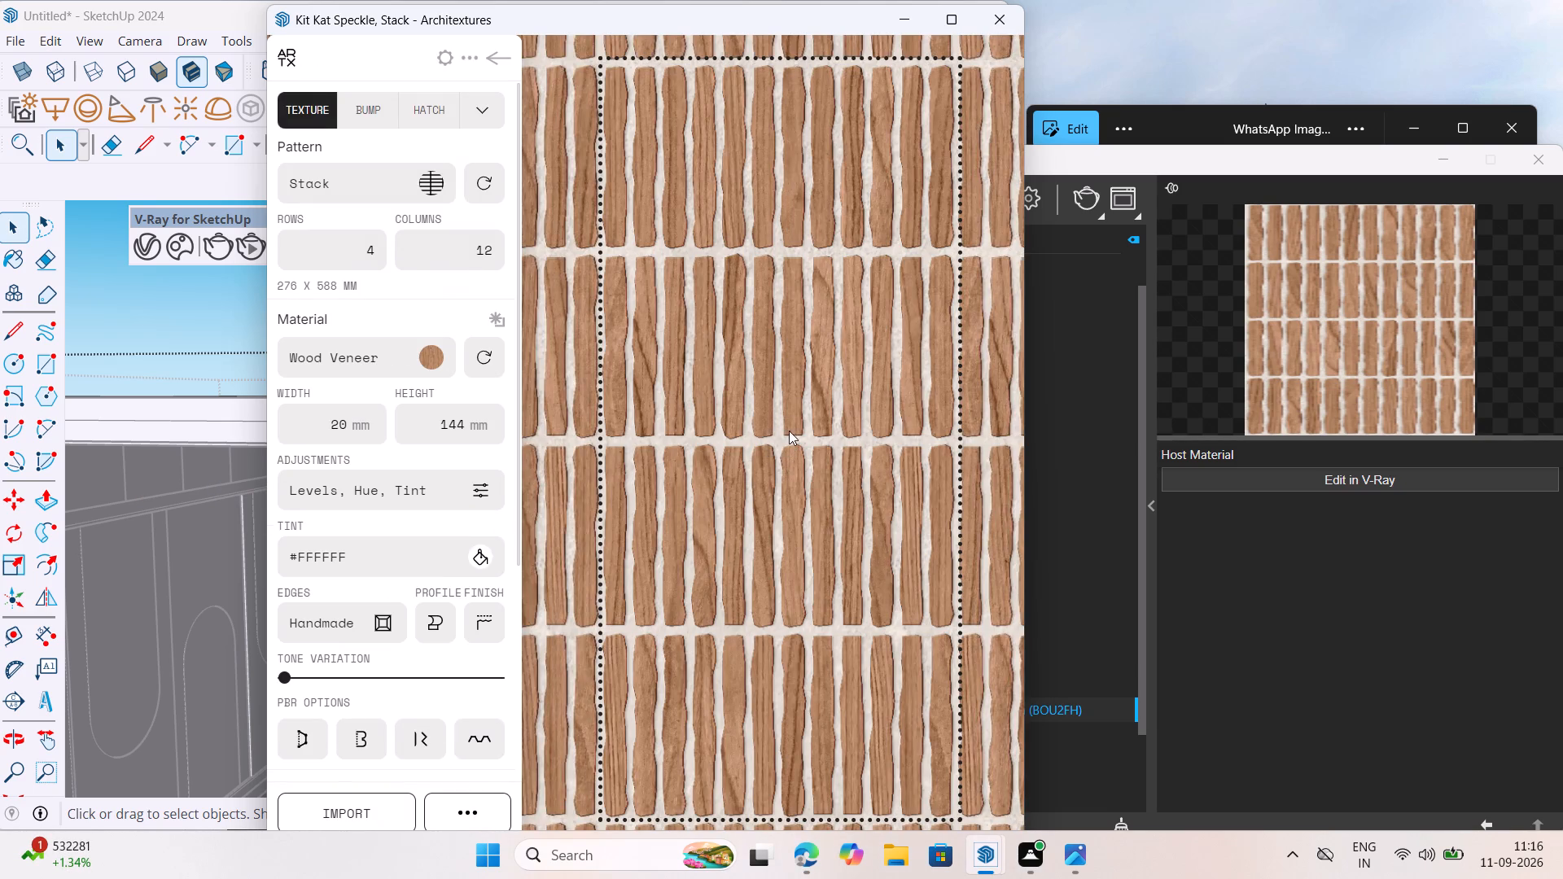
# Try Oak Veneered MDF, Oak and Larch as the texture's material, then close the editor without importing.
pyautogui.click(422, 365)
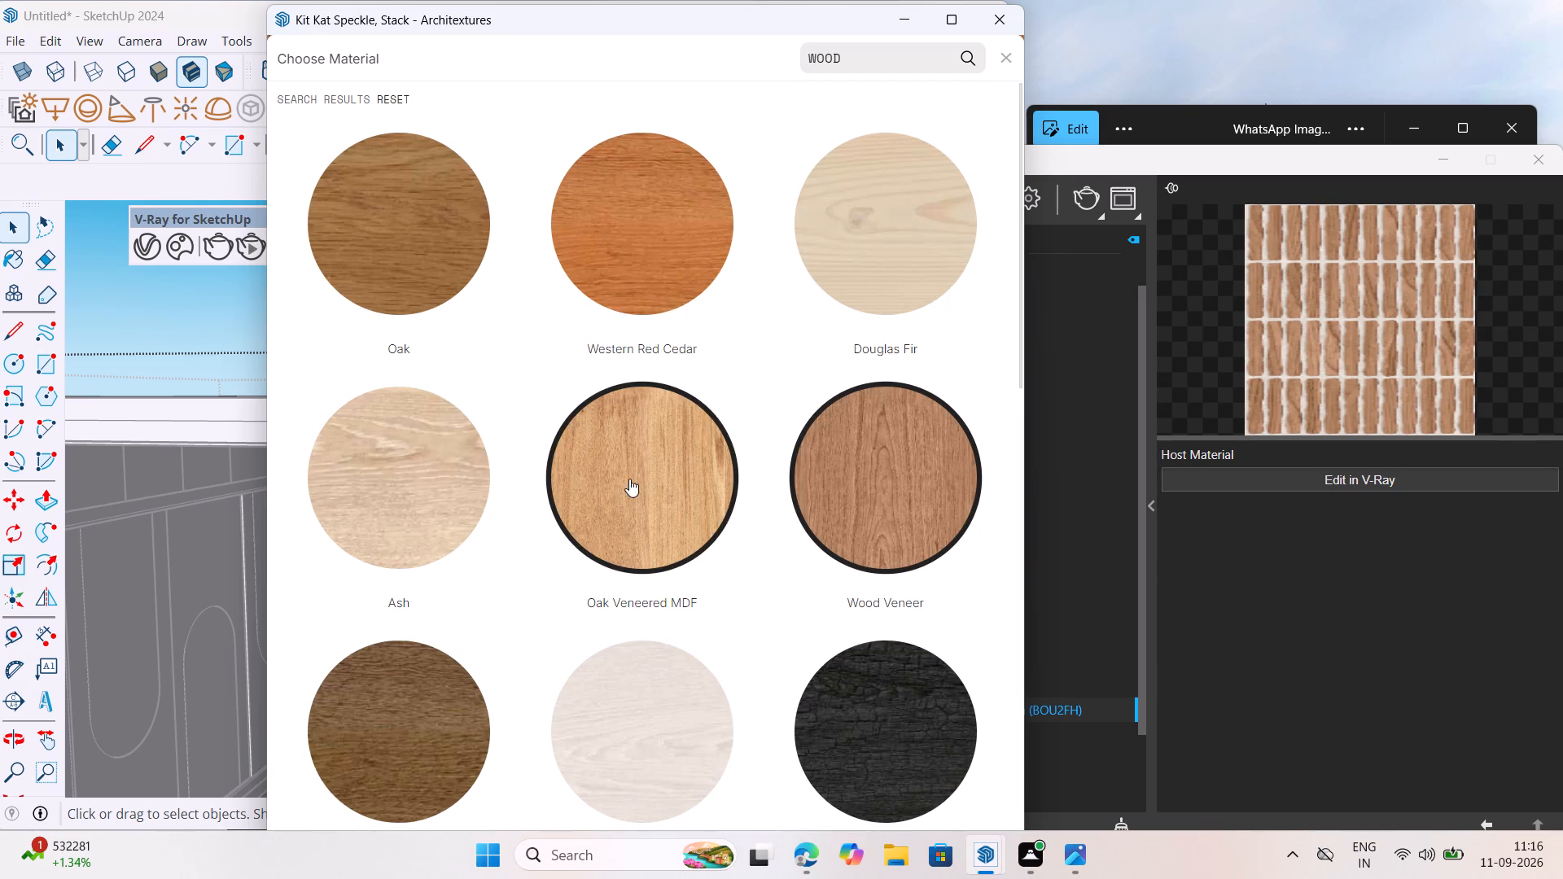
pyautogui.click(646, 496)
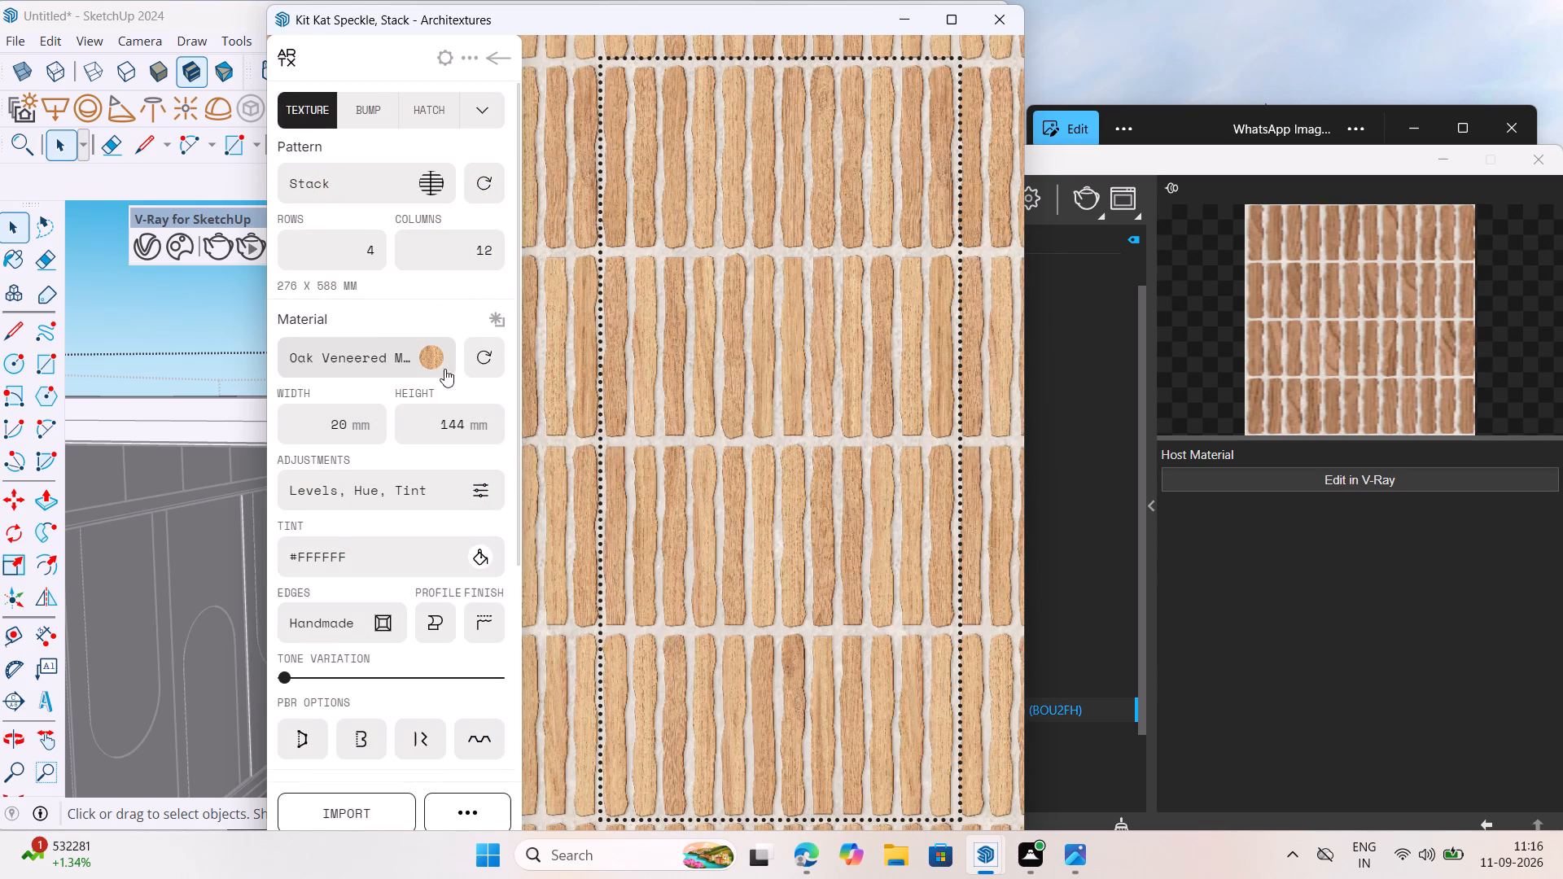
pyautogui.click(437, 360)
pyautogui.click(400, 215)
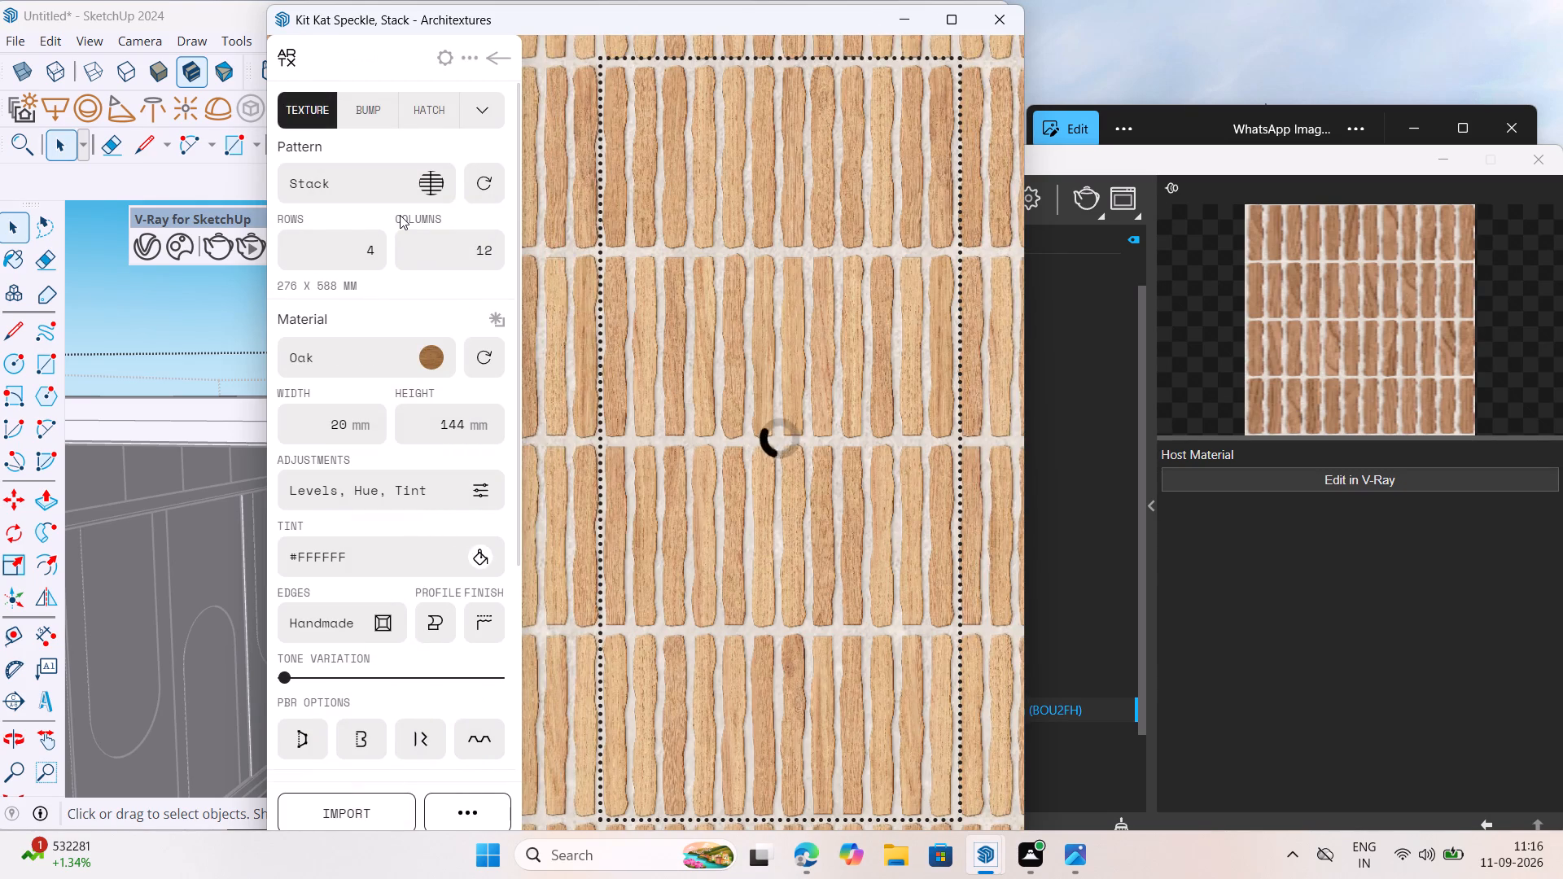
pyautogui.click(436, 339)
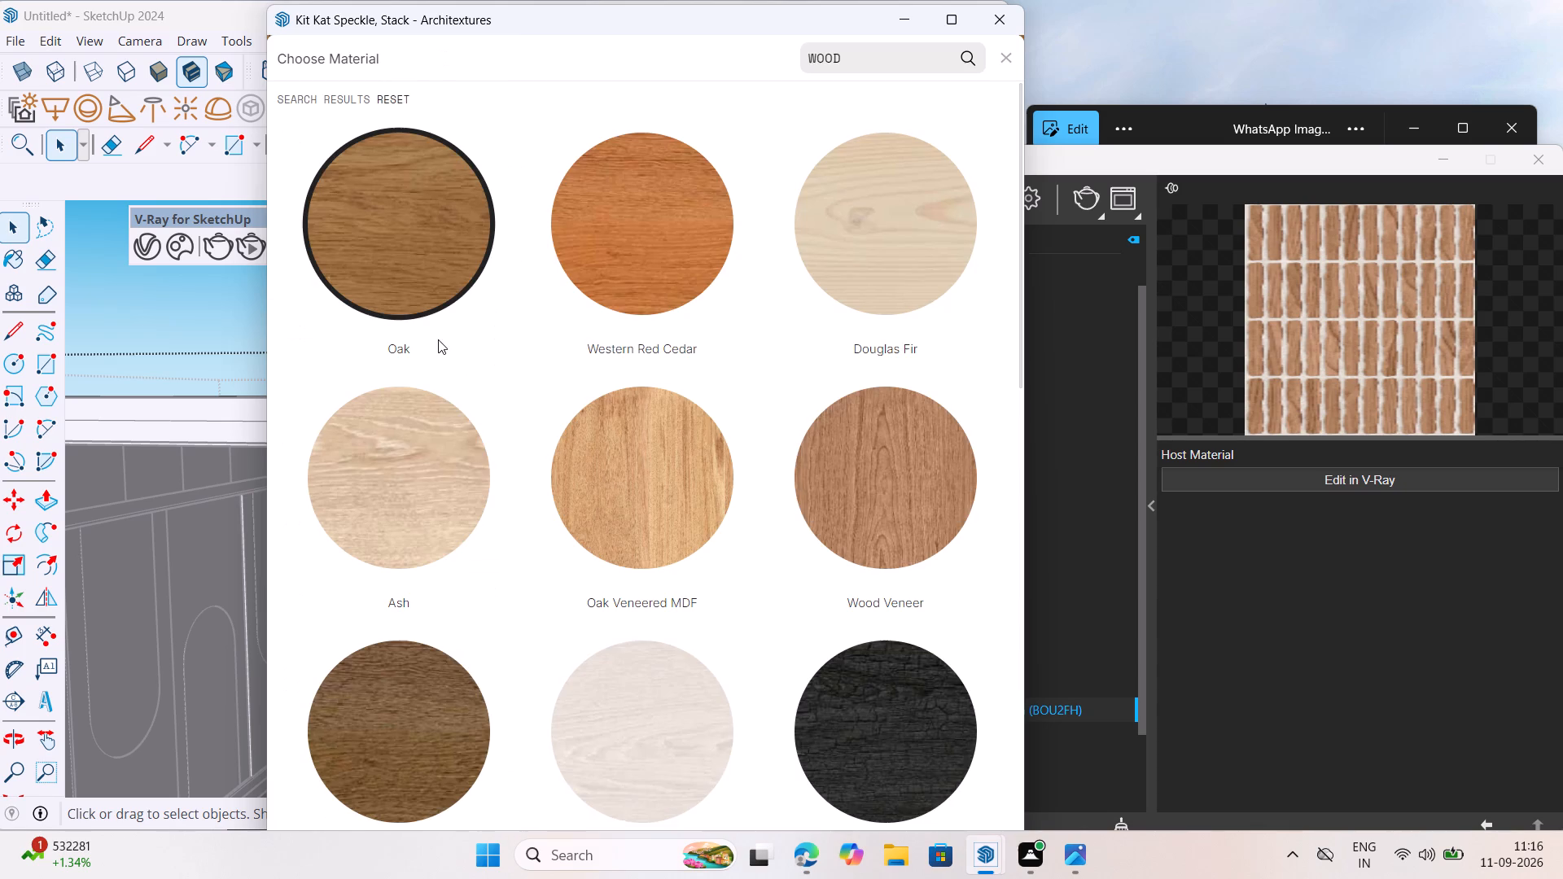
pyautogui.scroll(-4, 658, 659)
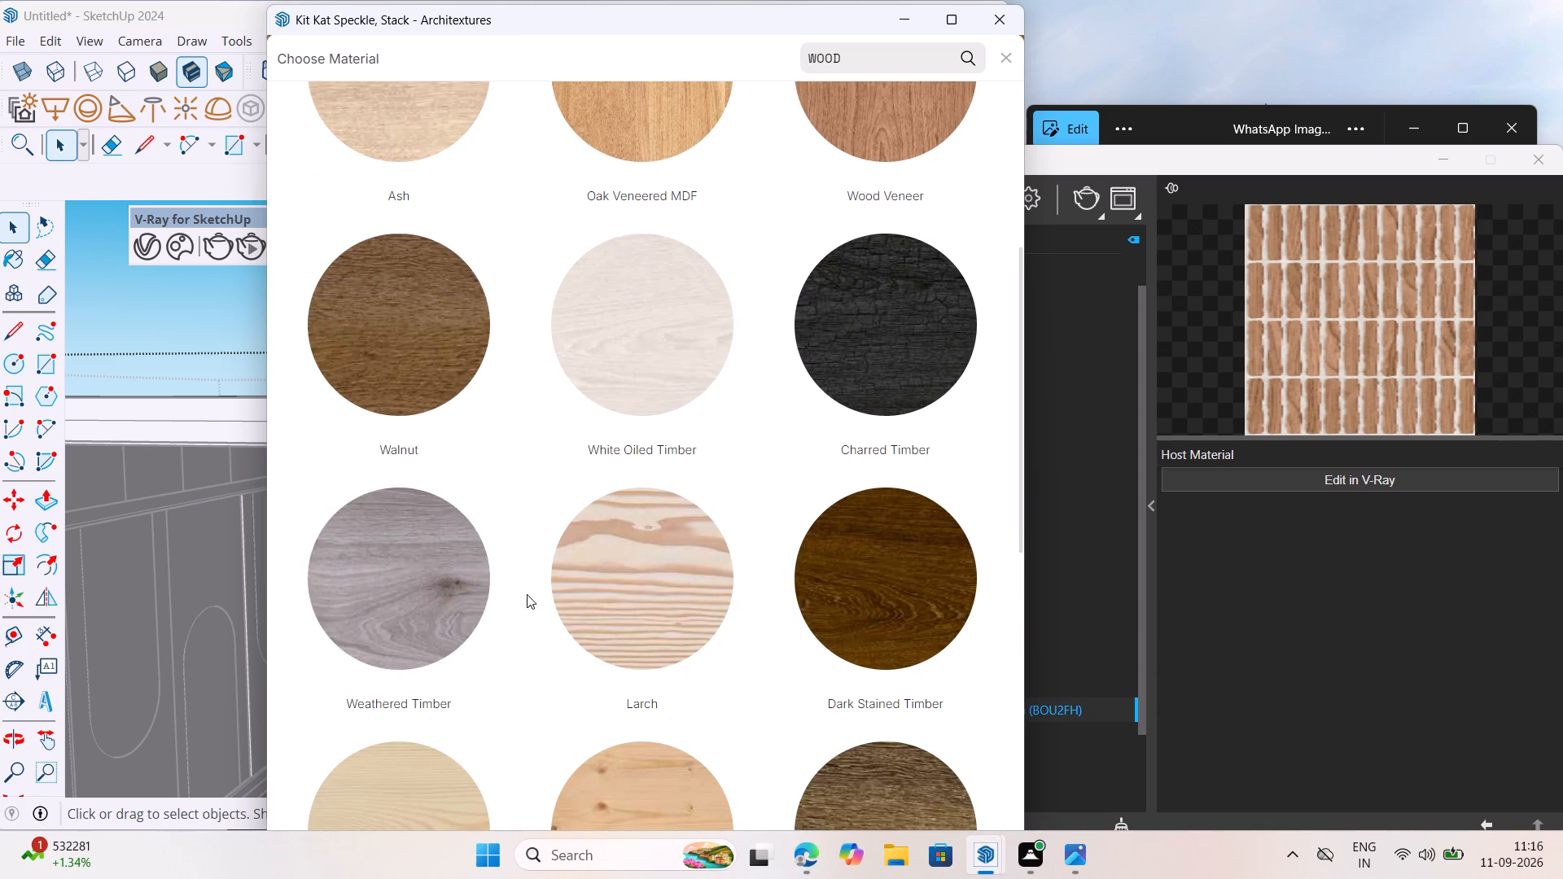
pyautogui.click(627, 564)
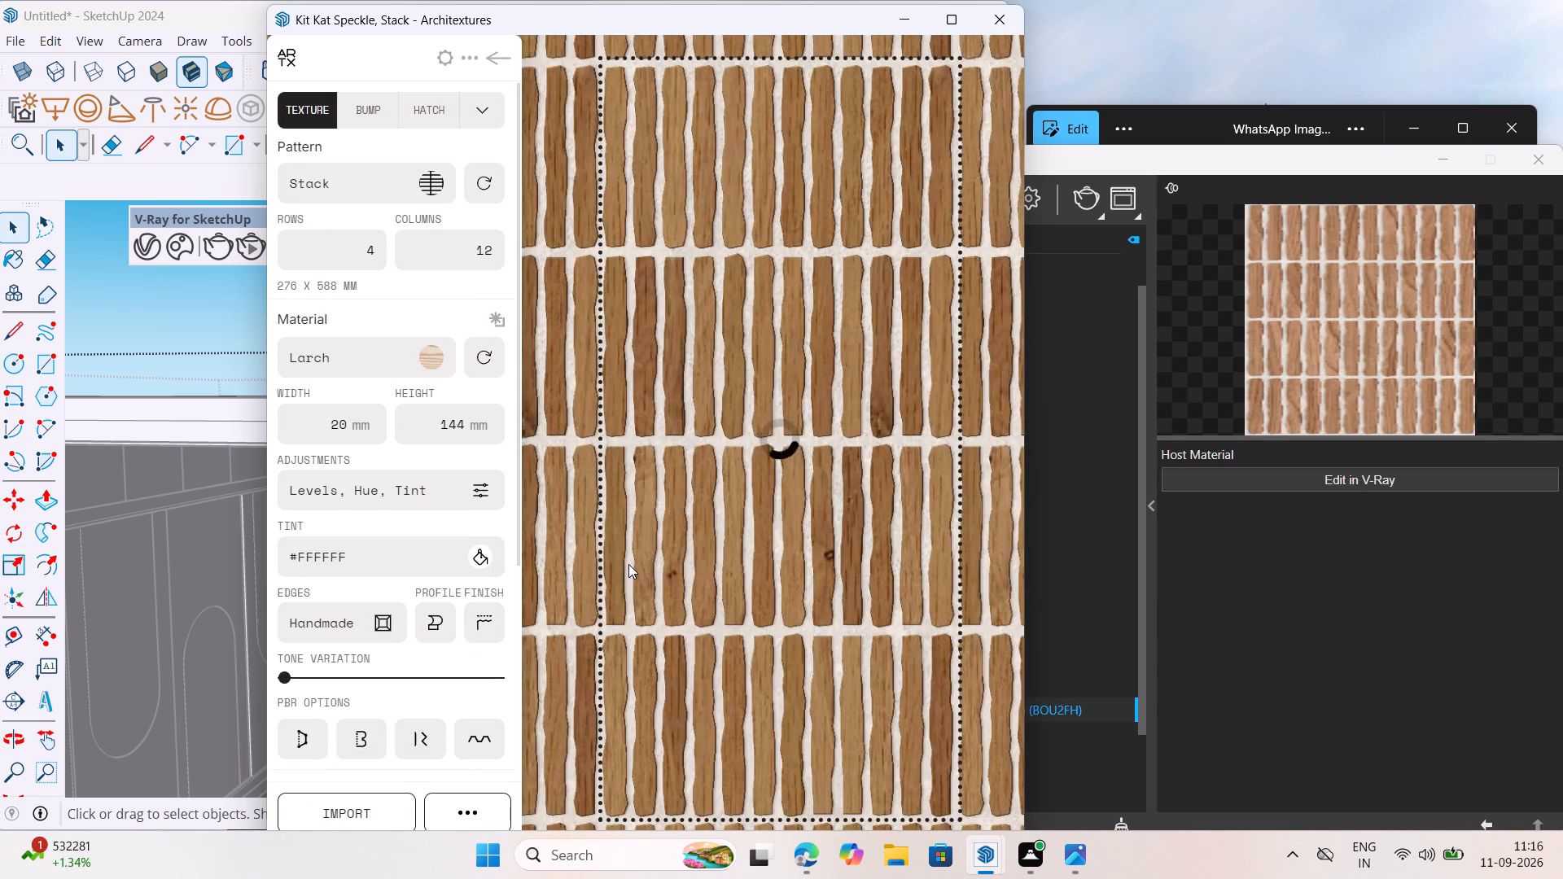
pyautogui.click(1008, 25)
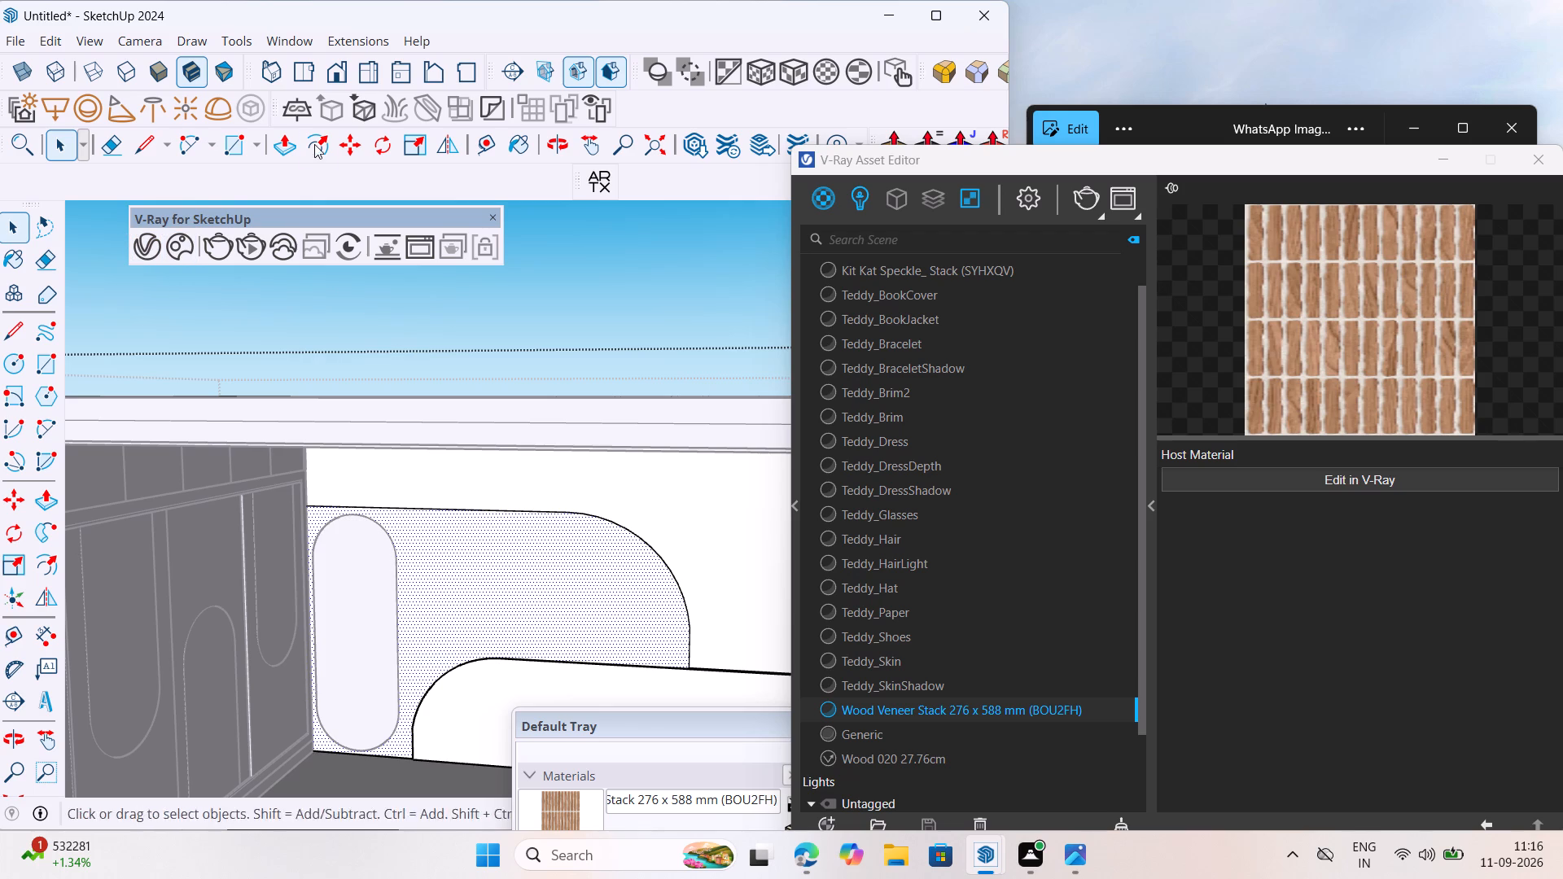
# Import the Kit Kat Speckle, Stack texture from the Architextures library into the model.
pyautogui.click(608, 186)
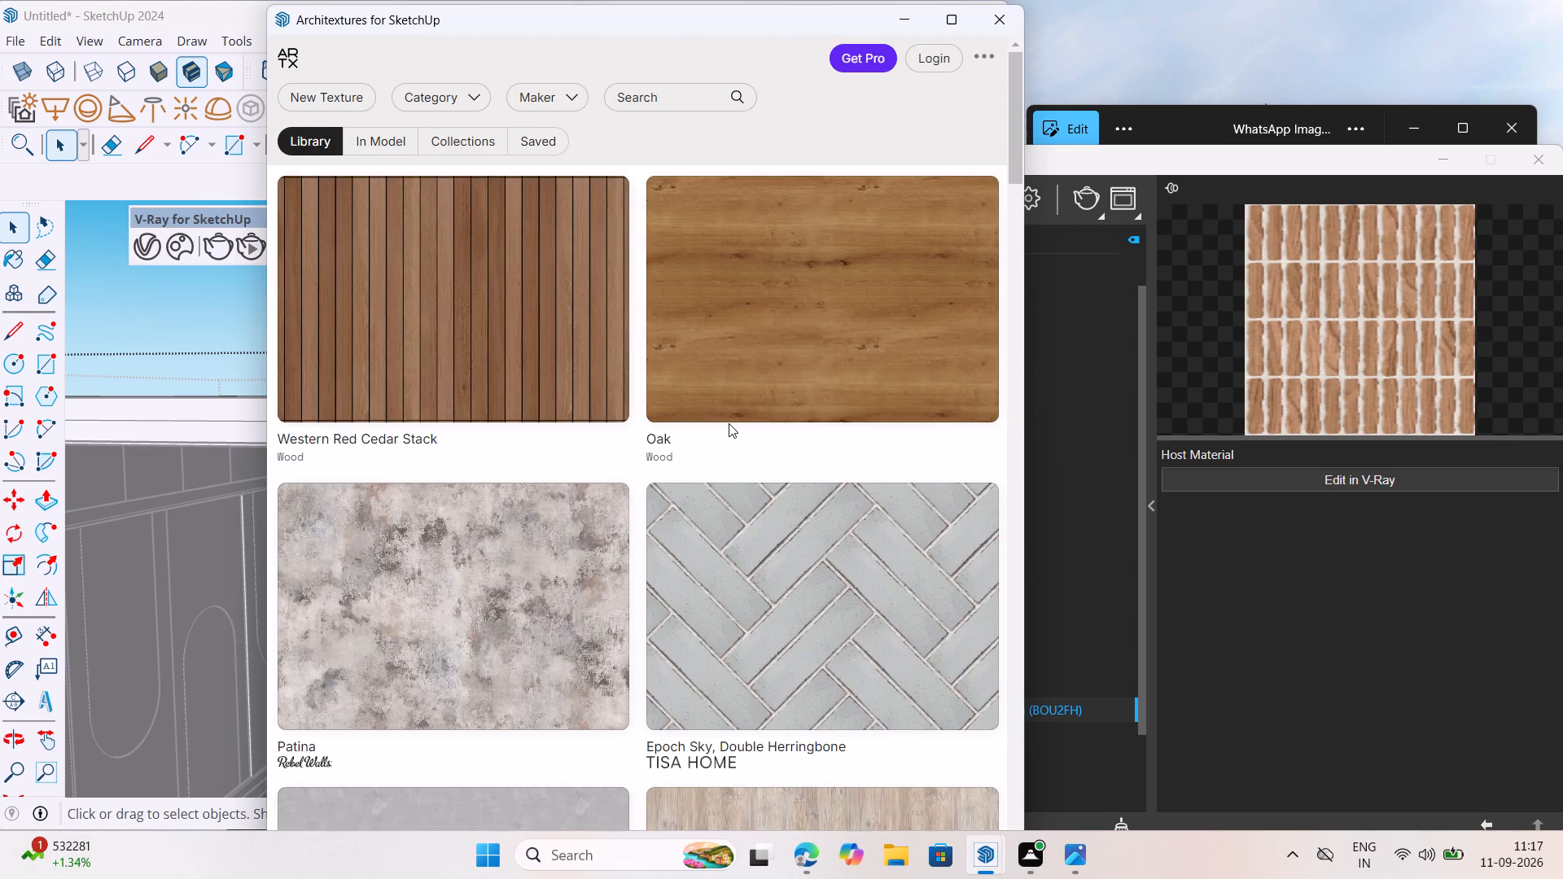
pyautogui.scroll(-17, 691, 545)
pyautogui.scroll(-6, 620, 503)
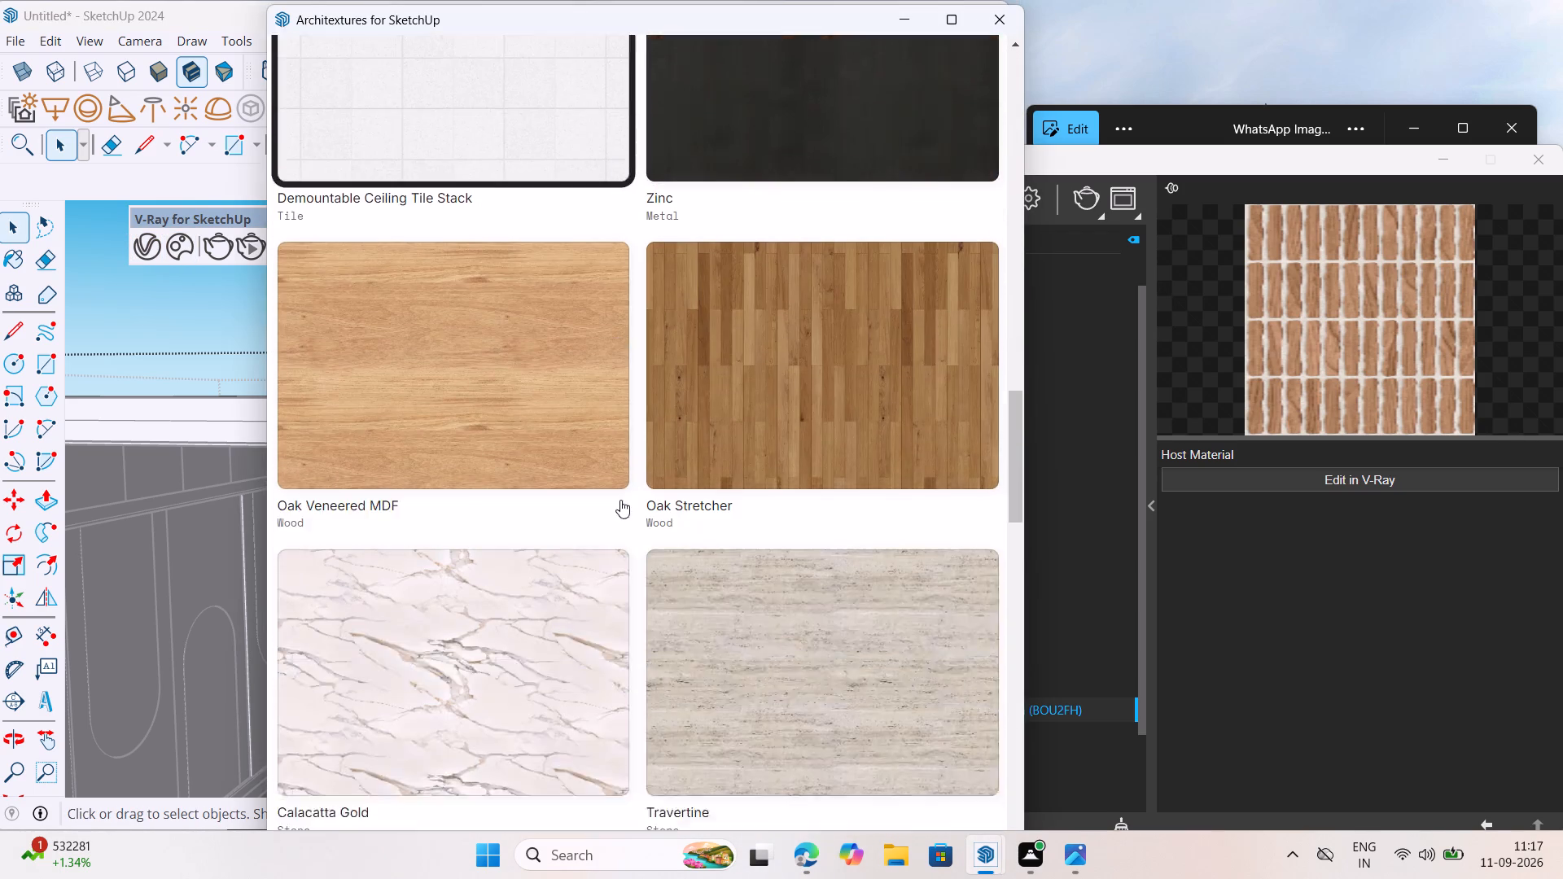
pyautogui.scroll(-3, 658, 501)
pyautogui.scroll(-6, 531, 474)
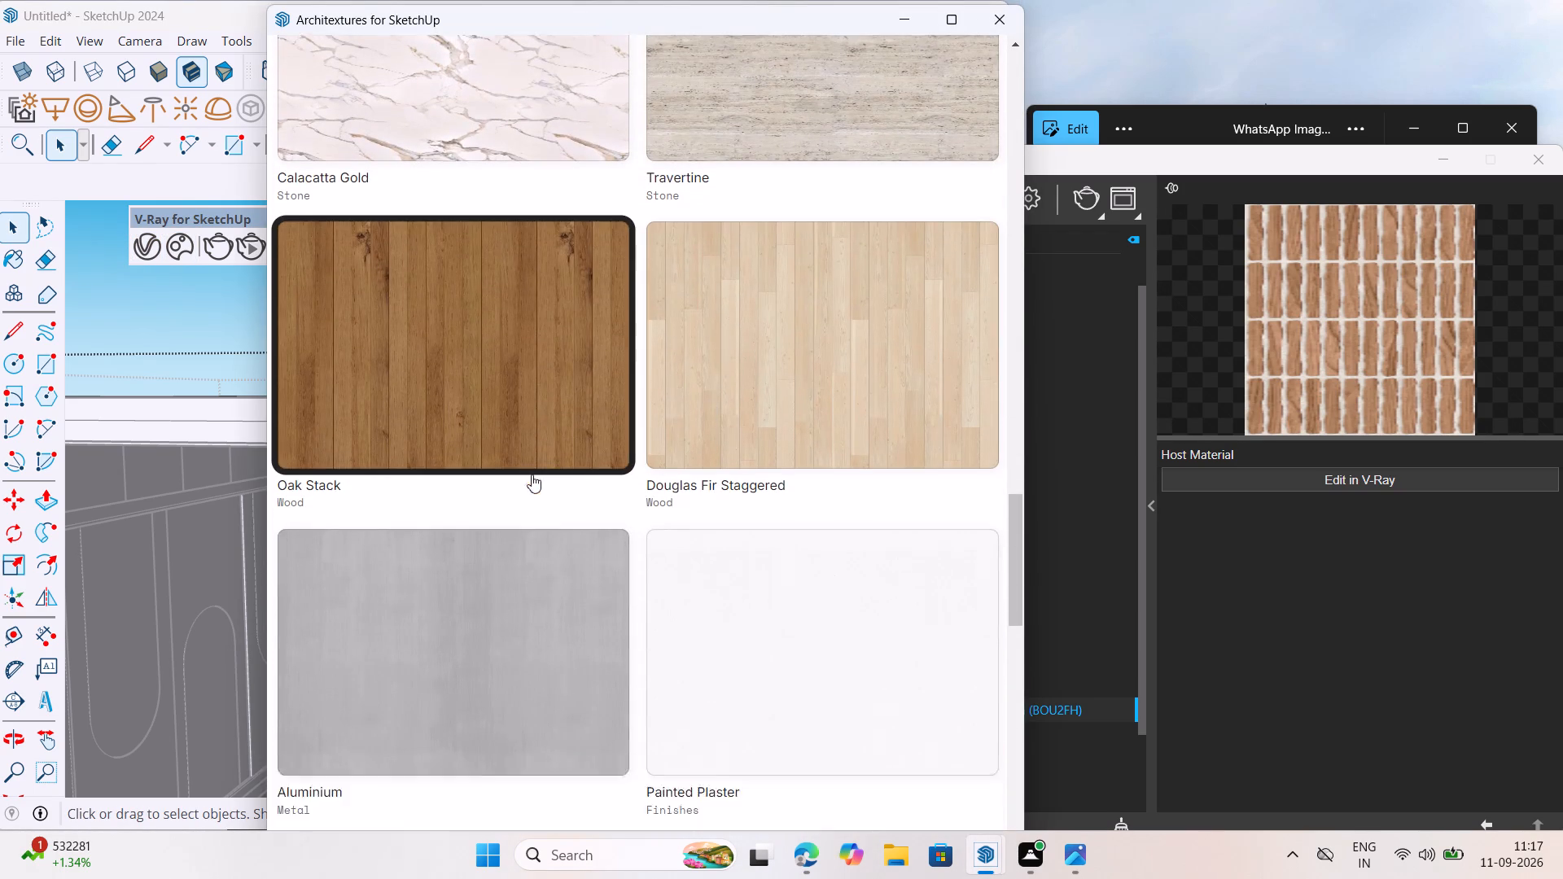
pyautogui.scroll(-5, 532, 475)
pyautogui.scroll(20, 556, 432)
pyautogui.scroll(1, 556, 432)
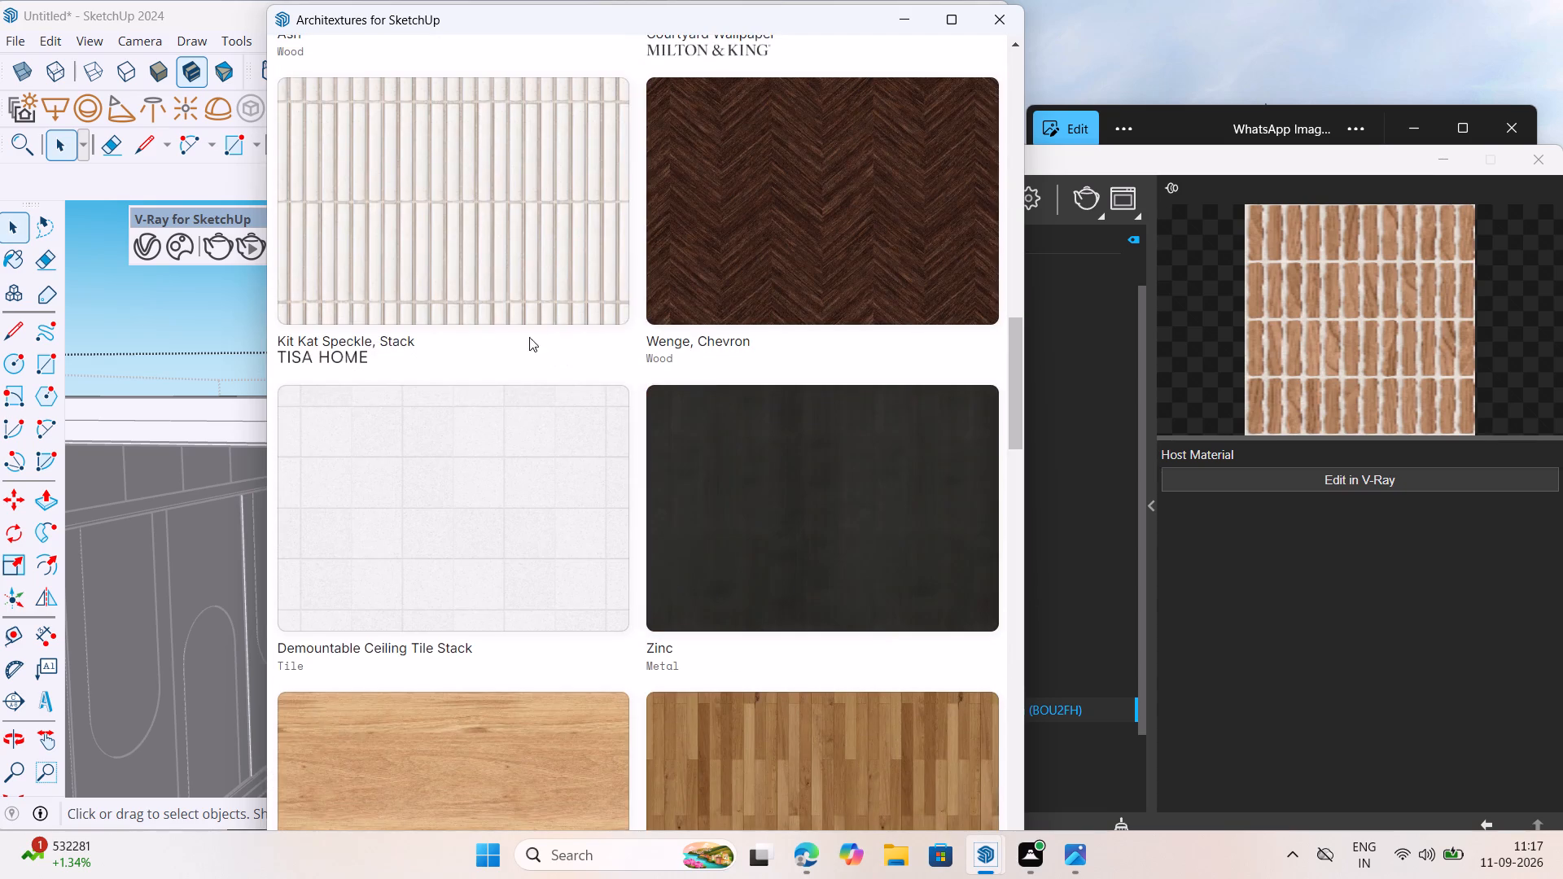
pyautogui.click(536, 203)
pyautogui.scroll(-5, 544, 719)
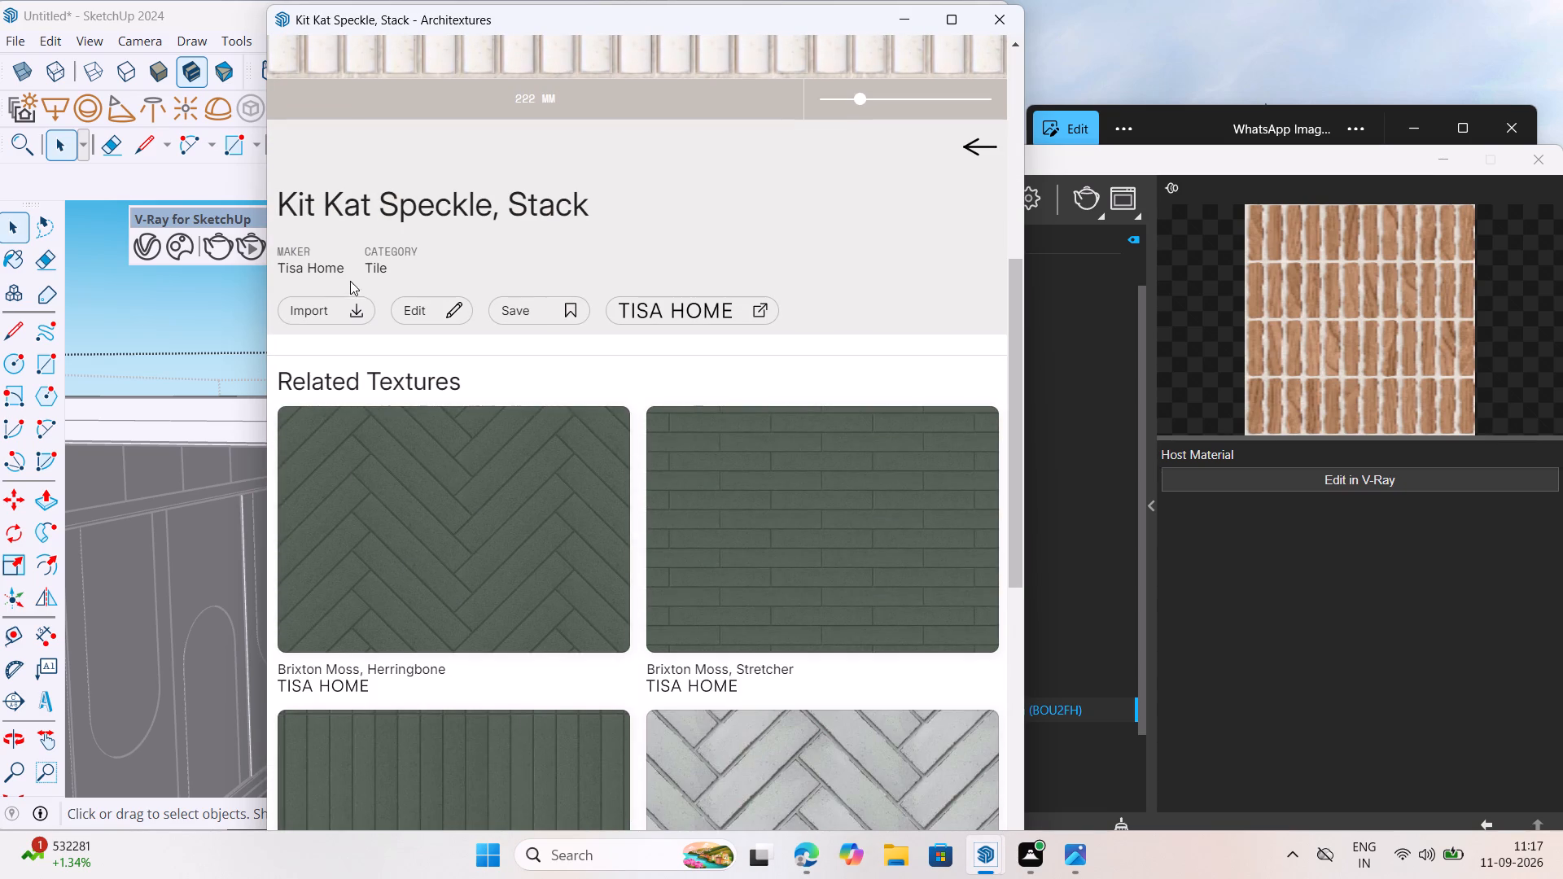
pyautogui.click(350, 281)
pyautogui.click(345, 304)
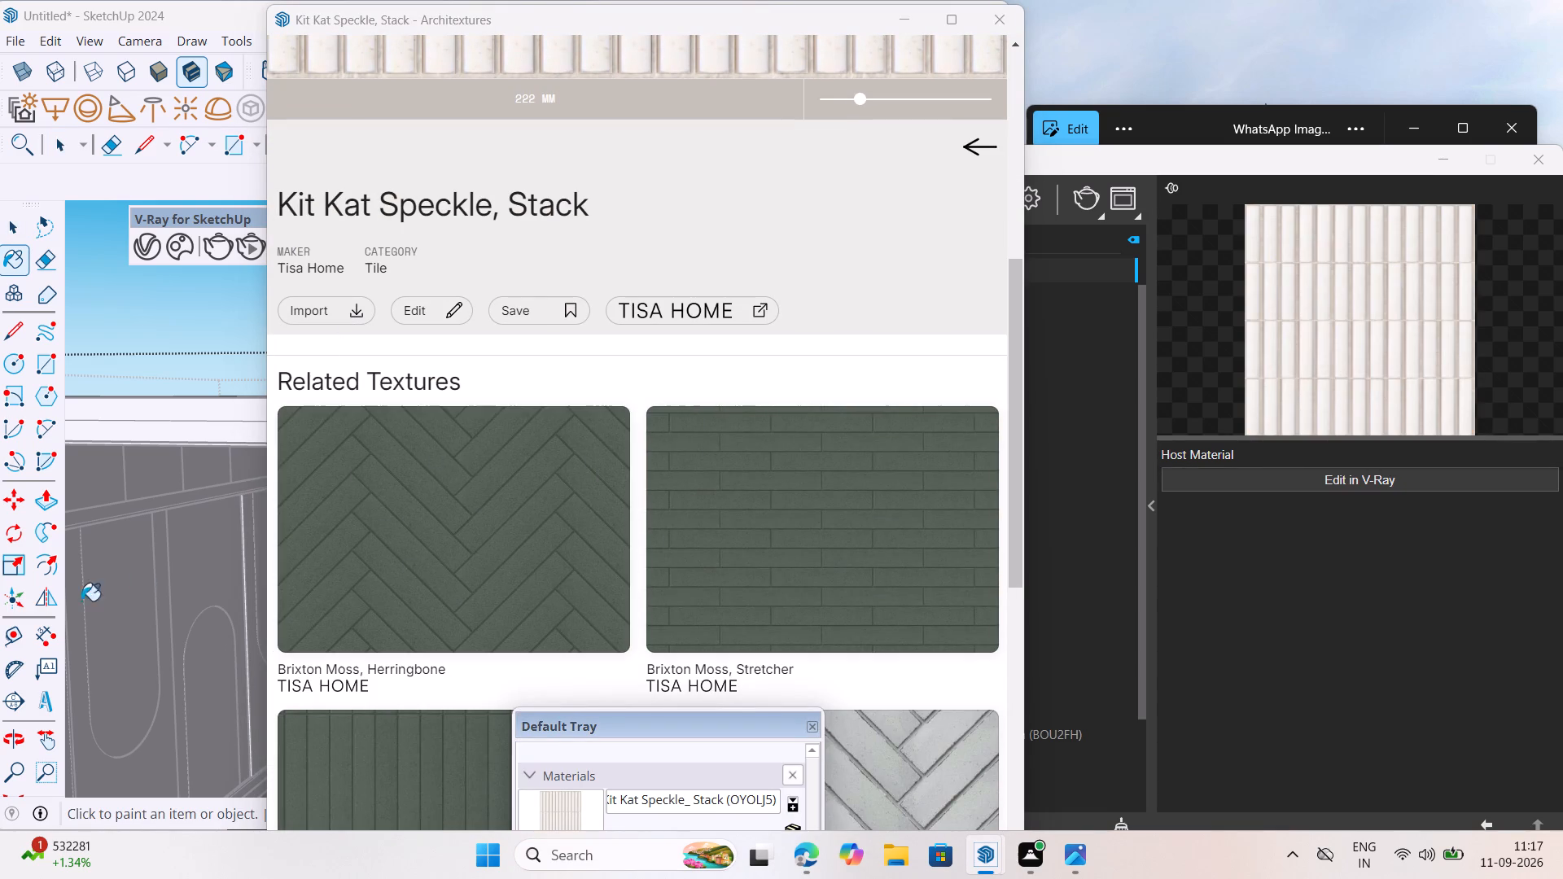
# Paint the face of the large rounded panel behind the bed with the imported Kit Kat Speckle, Stack texture.
pyautogui.scroll(-13, 154, 505)
pyautogui.scroll(9, 186, 558)
pyautogui.scroll(-6, 199, 518)
pyautogui.scroll(3, 220, 498)
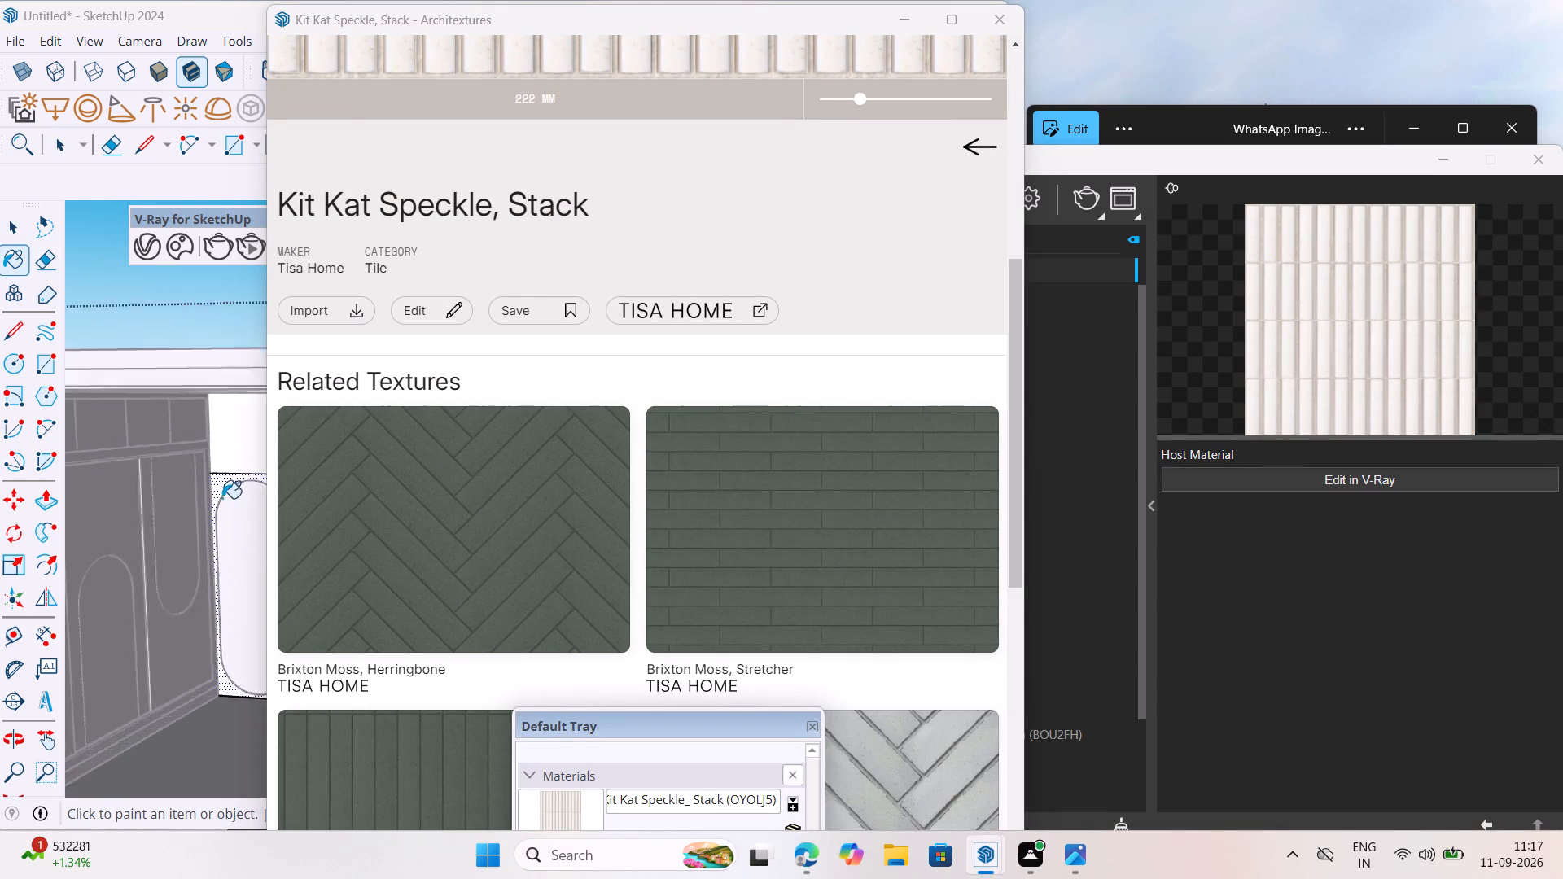
pyautogui.scroll(10, 222, 498)
pyautogui.click(215, 470)
pyautogui.scroll(-8, 195, 460)
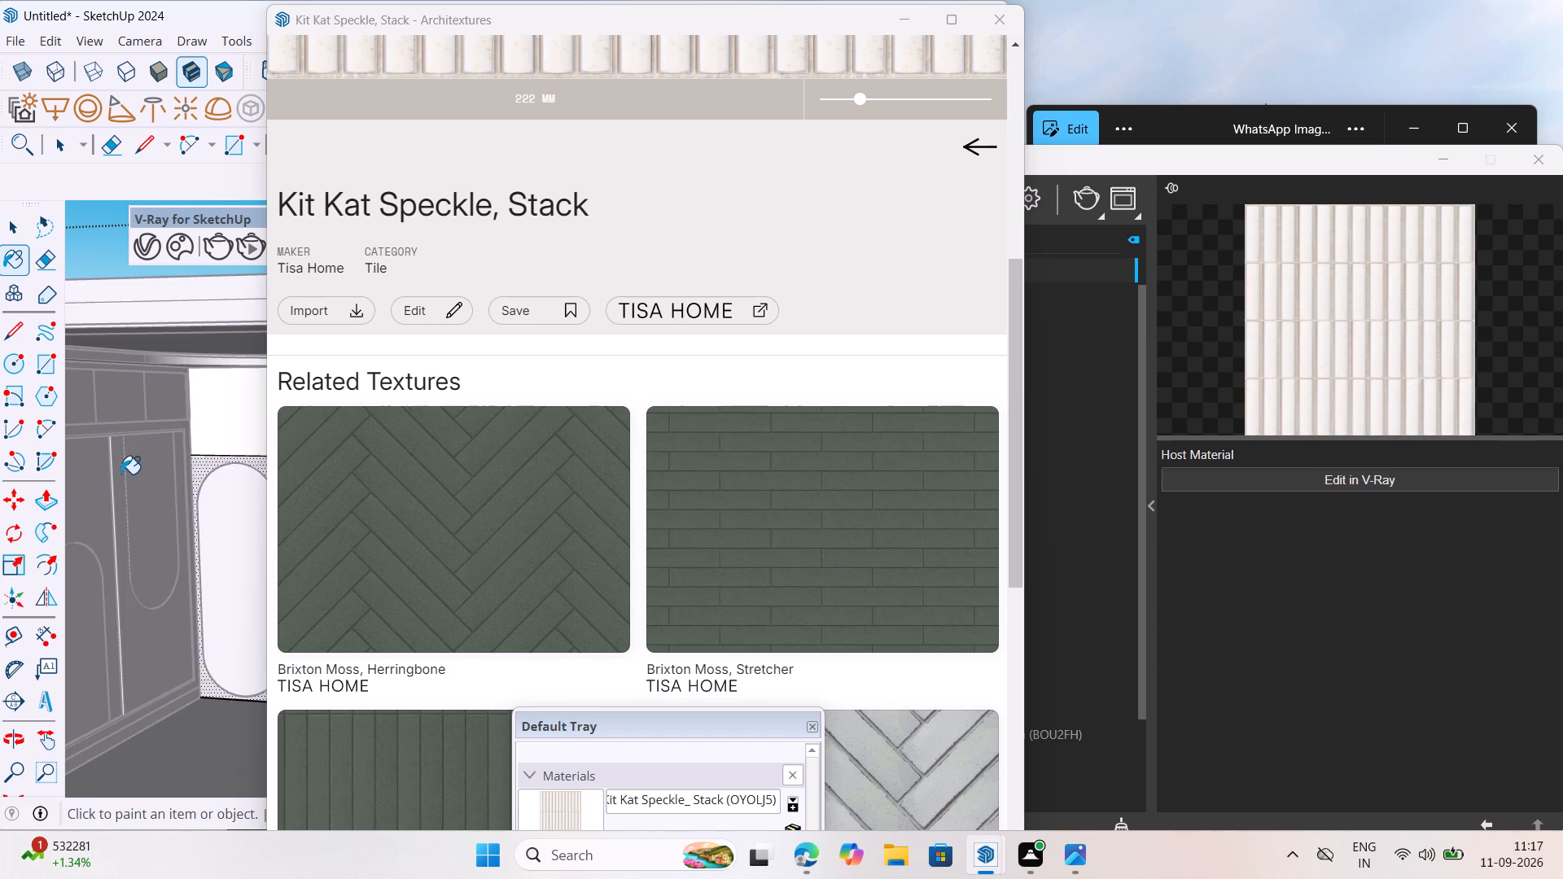
pyautogui.scroll(-6, 117, 477)
pyautogui.scroll(20, 225, 540)
pyautogui.scroll(3, 225, 540)
pyautogui.scroll(-7, 188, 479)
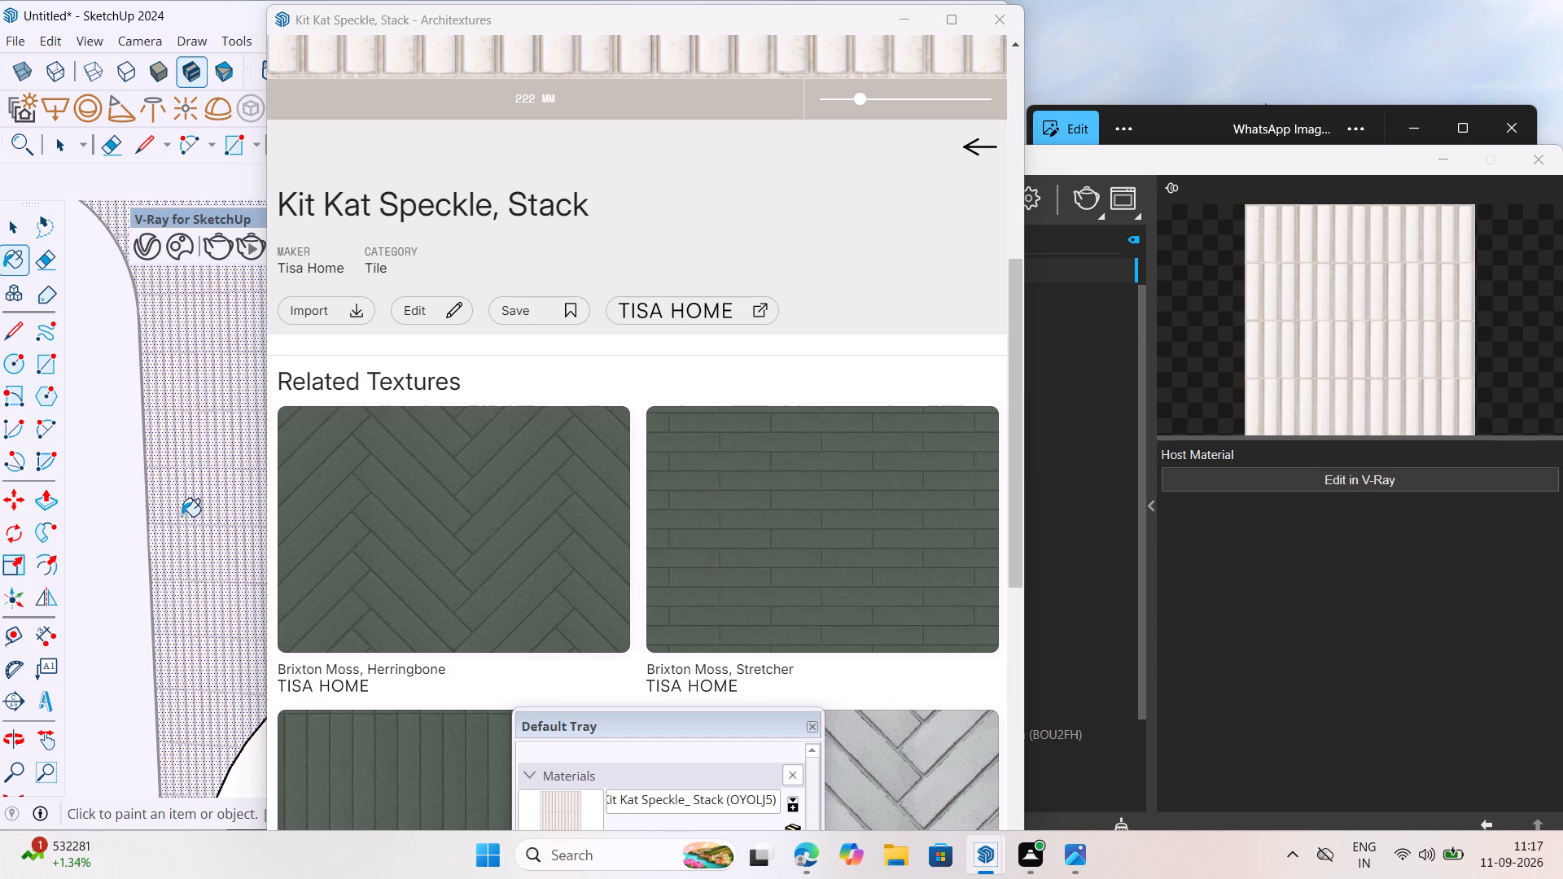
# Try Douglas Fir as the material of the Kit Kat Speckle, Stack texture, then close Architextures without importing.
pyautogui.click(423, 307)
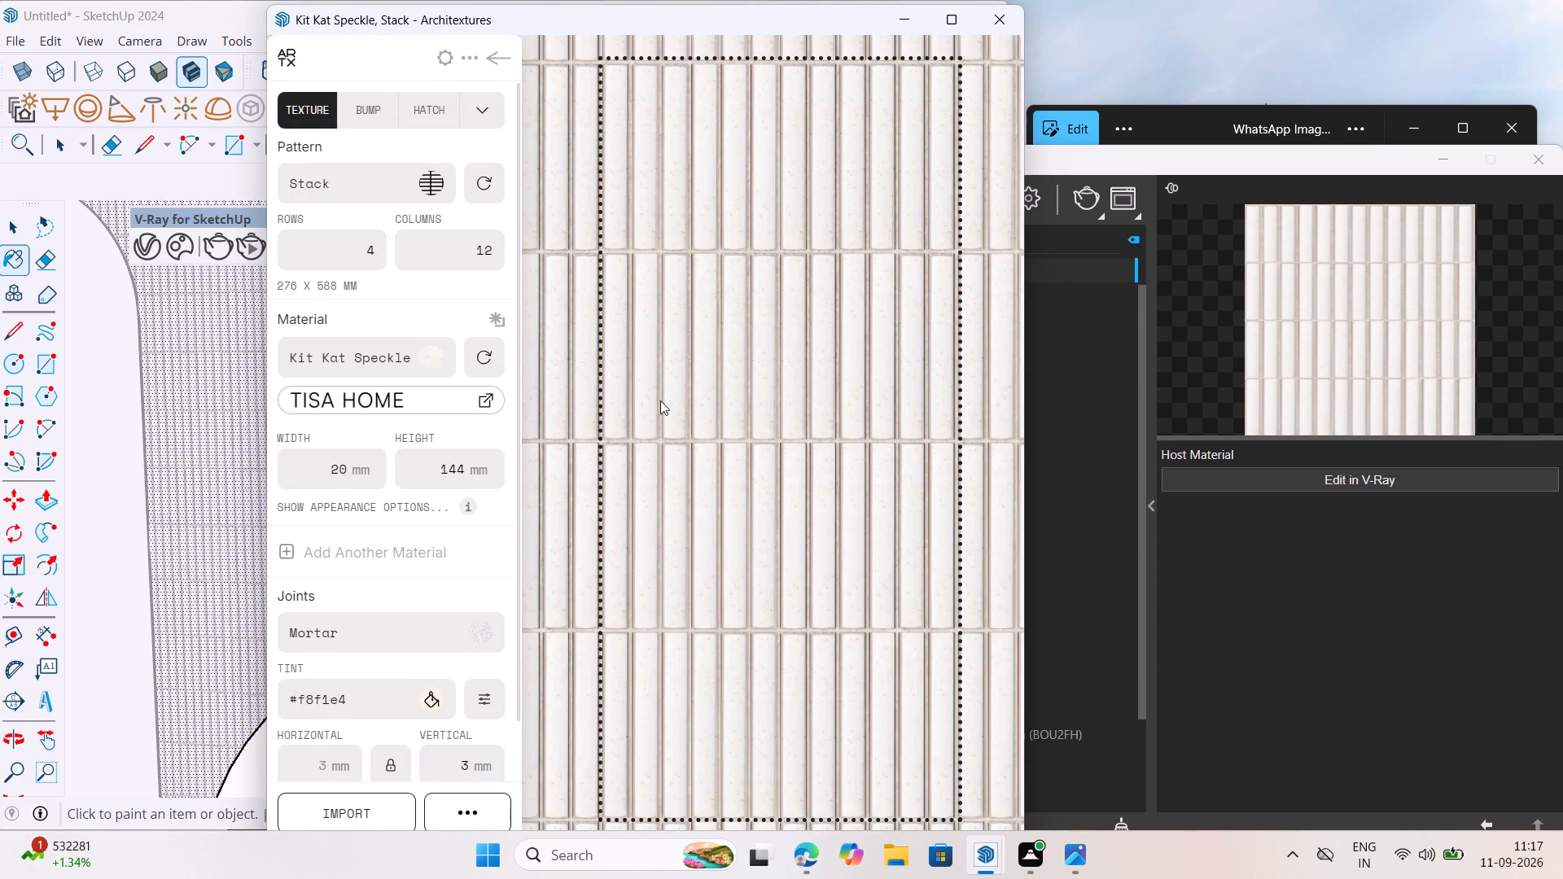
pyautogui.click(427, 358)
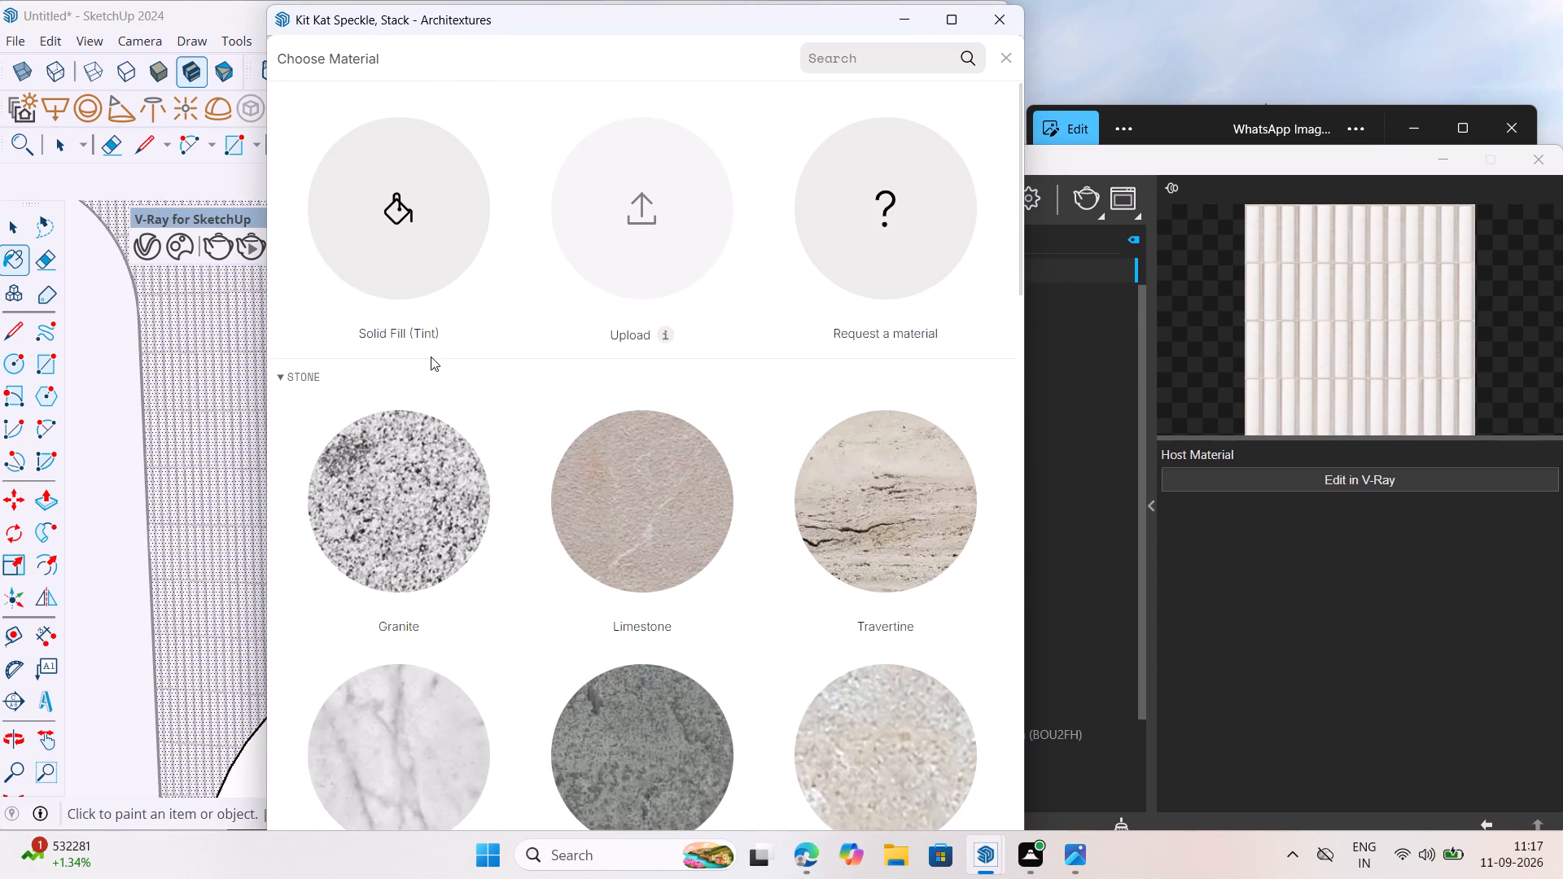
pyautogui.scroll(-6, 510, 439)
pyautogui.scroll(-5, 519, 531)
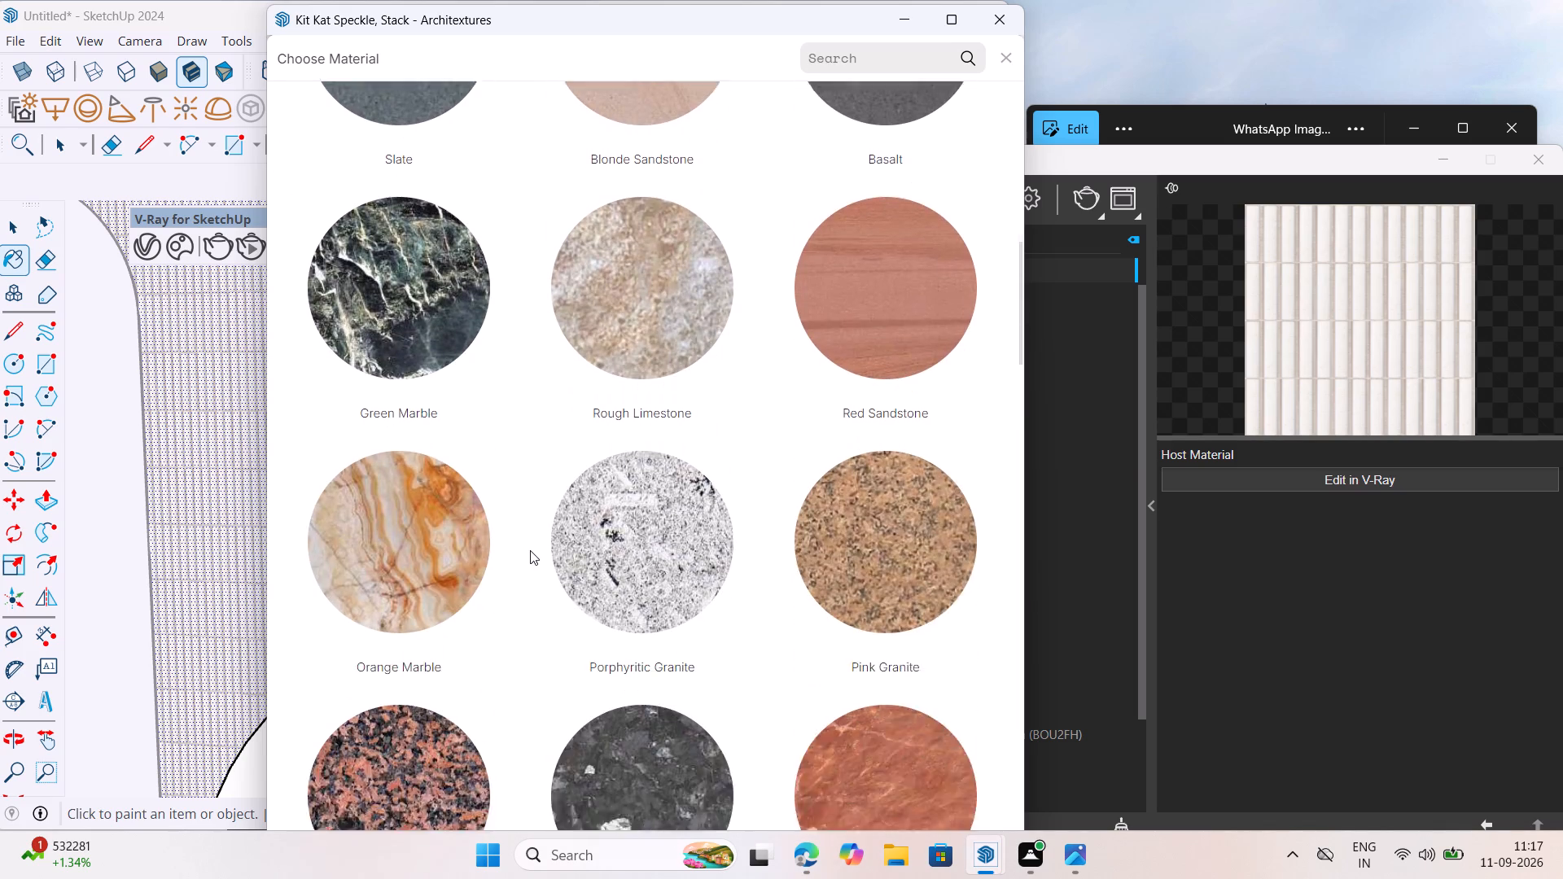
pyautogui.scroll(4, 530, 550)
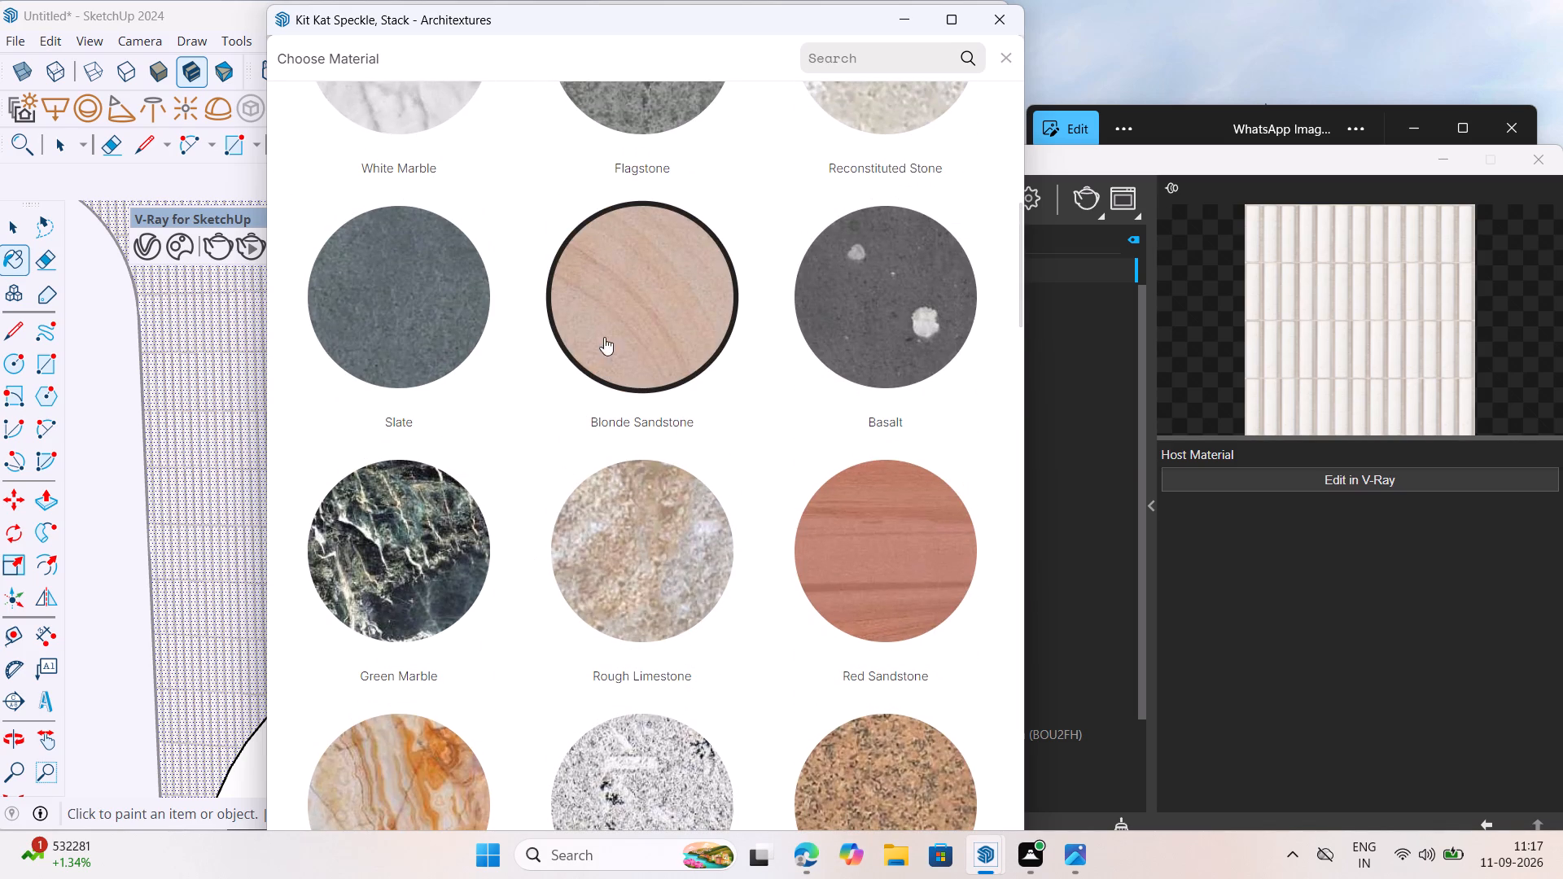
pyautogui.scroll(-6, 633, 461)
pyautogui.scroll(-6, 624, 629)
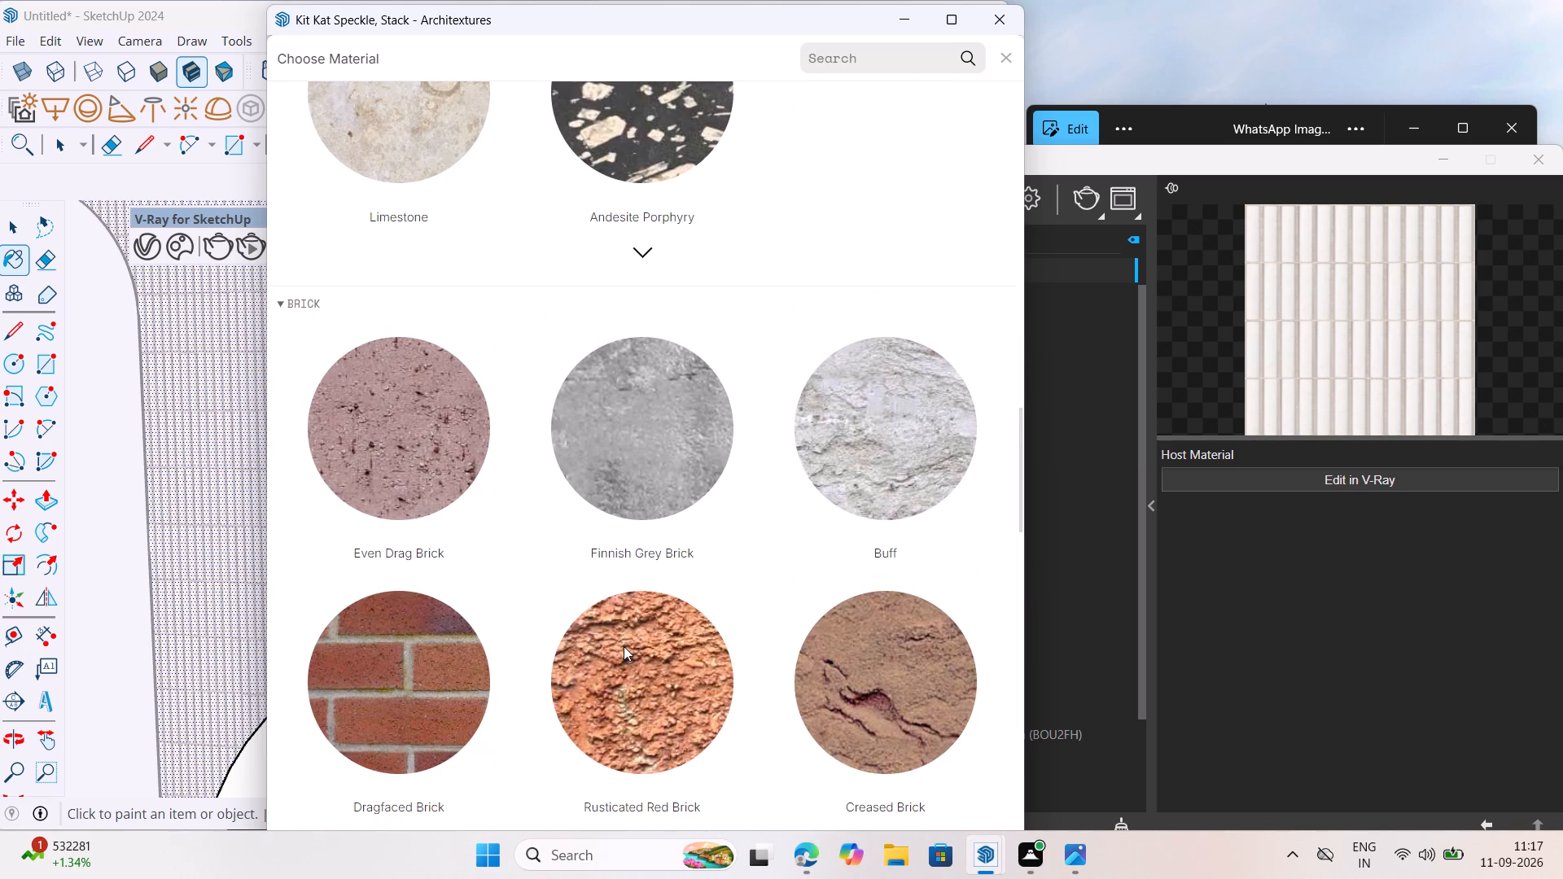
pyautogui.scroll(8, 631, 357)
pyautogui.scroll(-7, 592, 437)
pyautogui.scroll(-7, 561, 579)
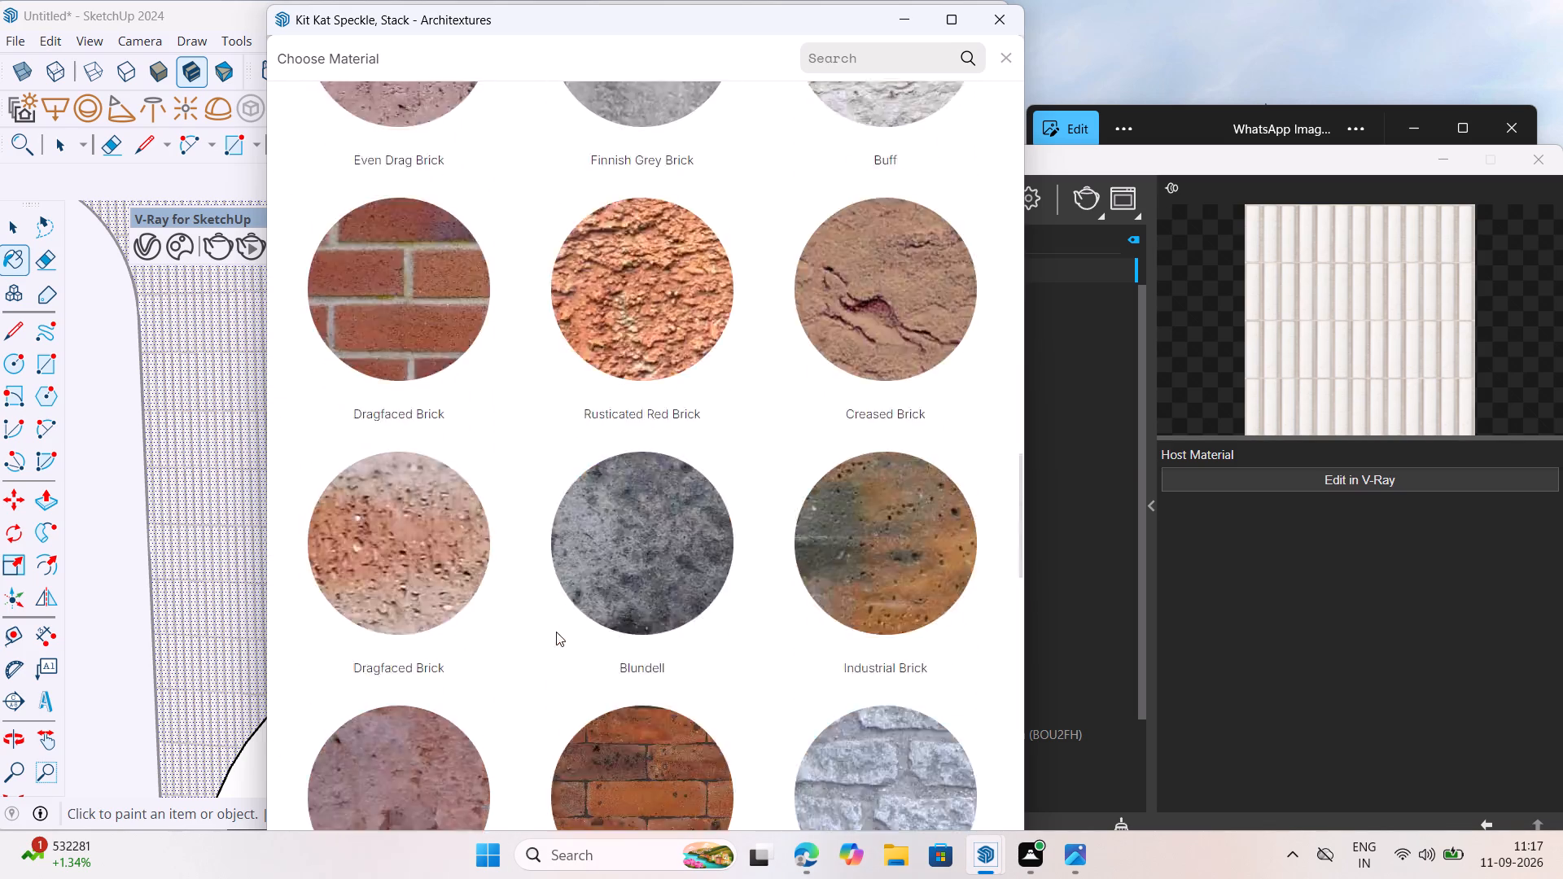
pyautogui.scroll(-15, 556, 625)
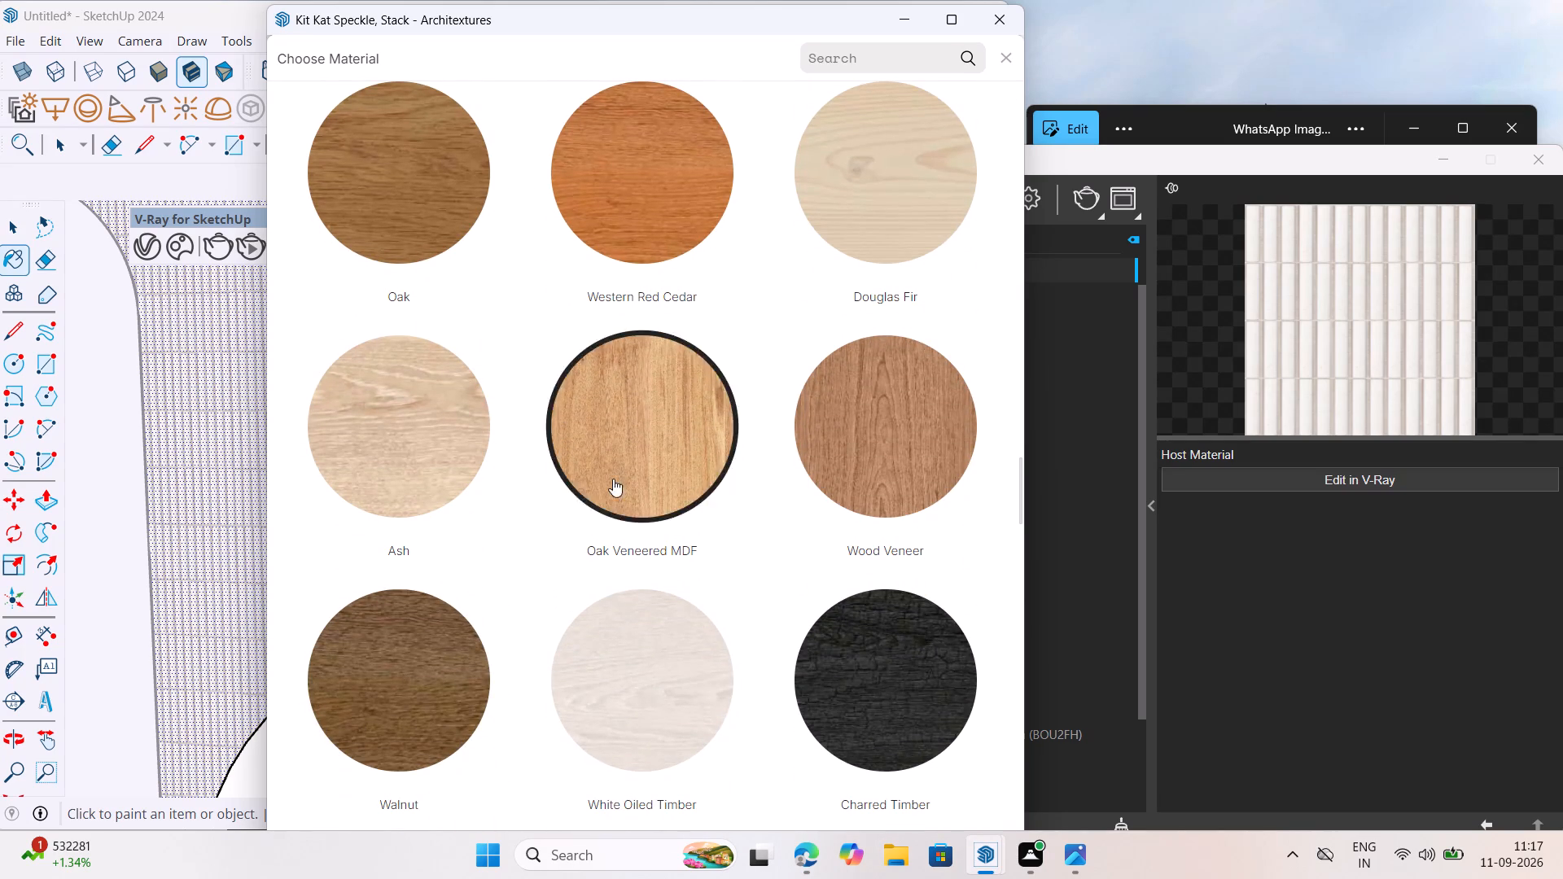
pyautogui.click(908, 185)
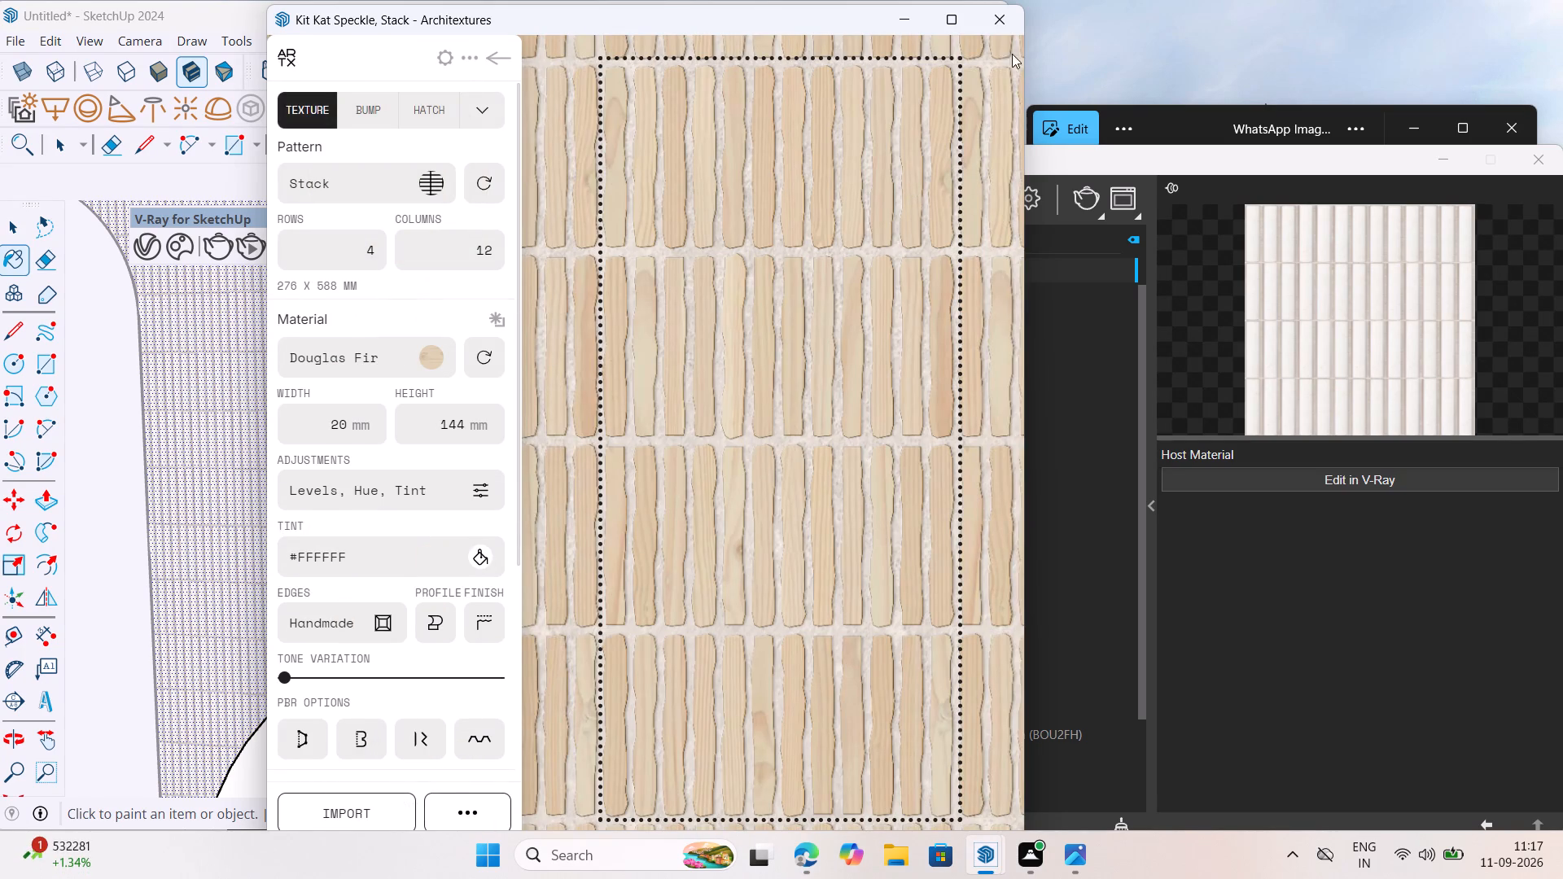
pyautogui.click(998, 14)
# Move the V-Ray Asset Editor window clear of the reference photo and the textured panel.
pyautogui.scroll(-13, 414, 356)
pyautogui.scroll(2, 466, 549)
pyautogui.moveTo(466, 549); pyautogui.dragTo(506, 556, button='middle')
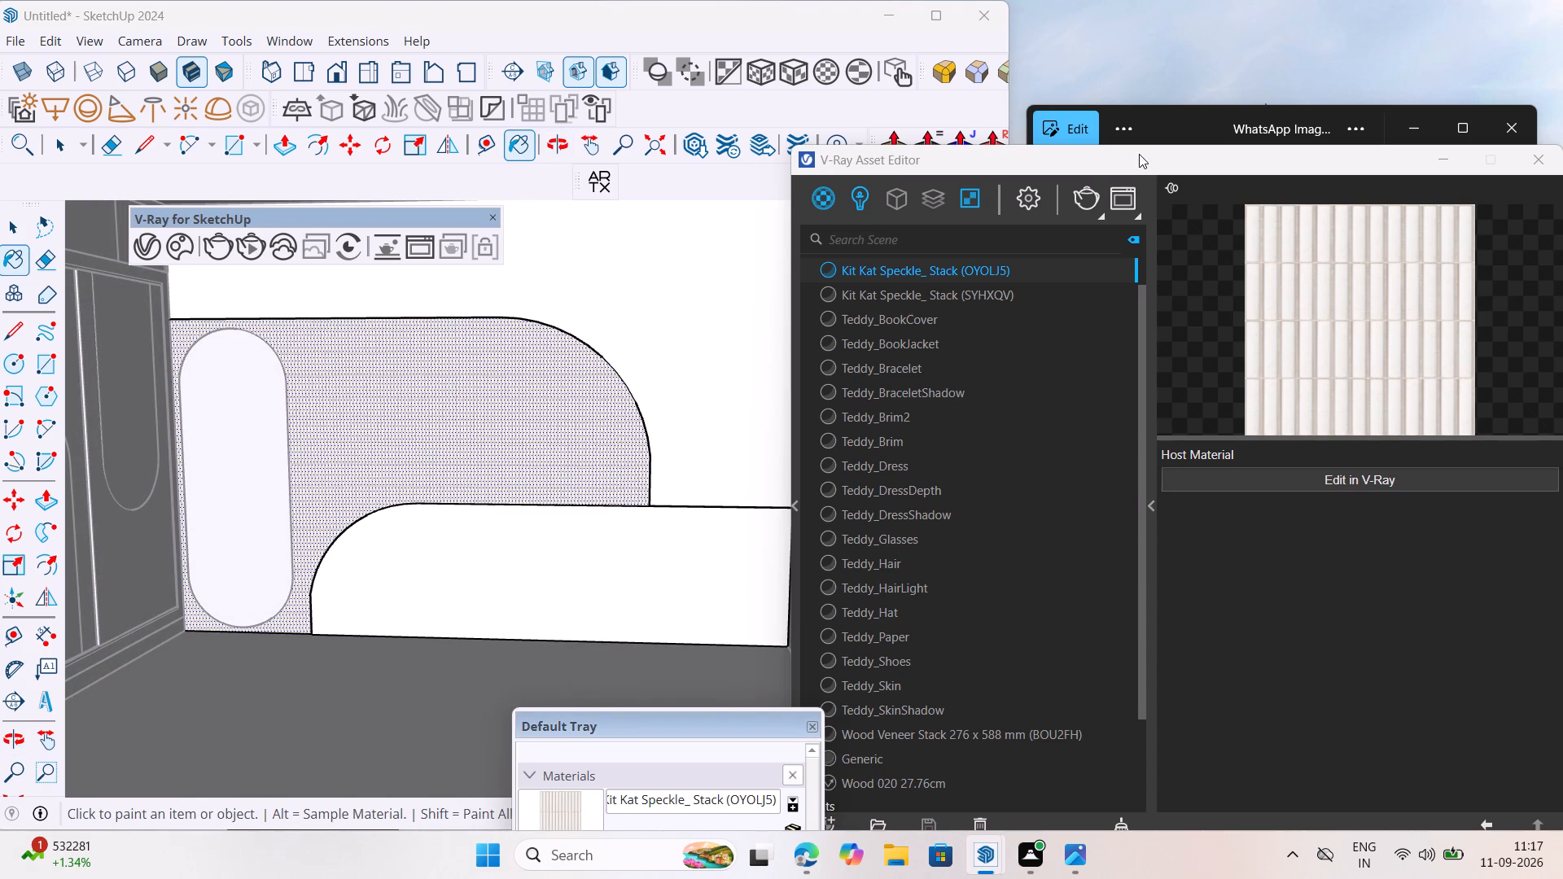
pyautogui.moveTo(1139, 154); pyautogui.dragTo(861, 619)
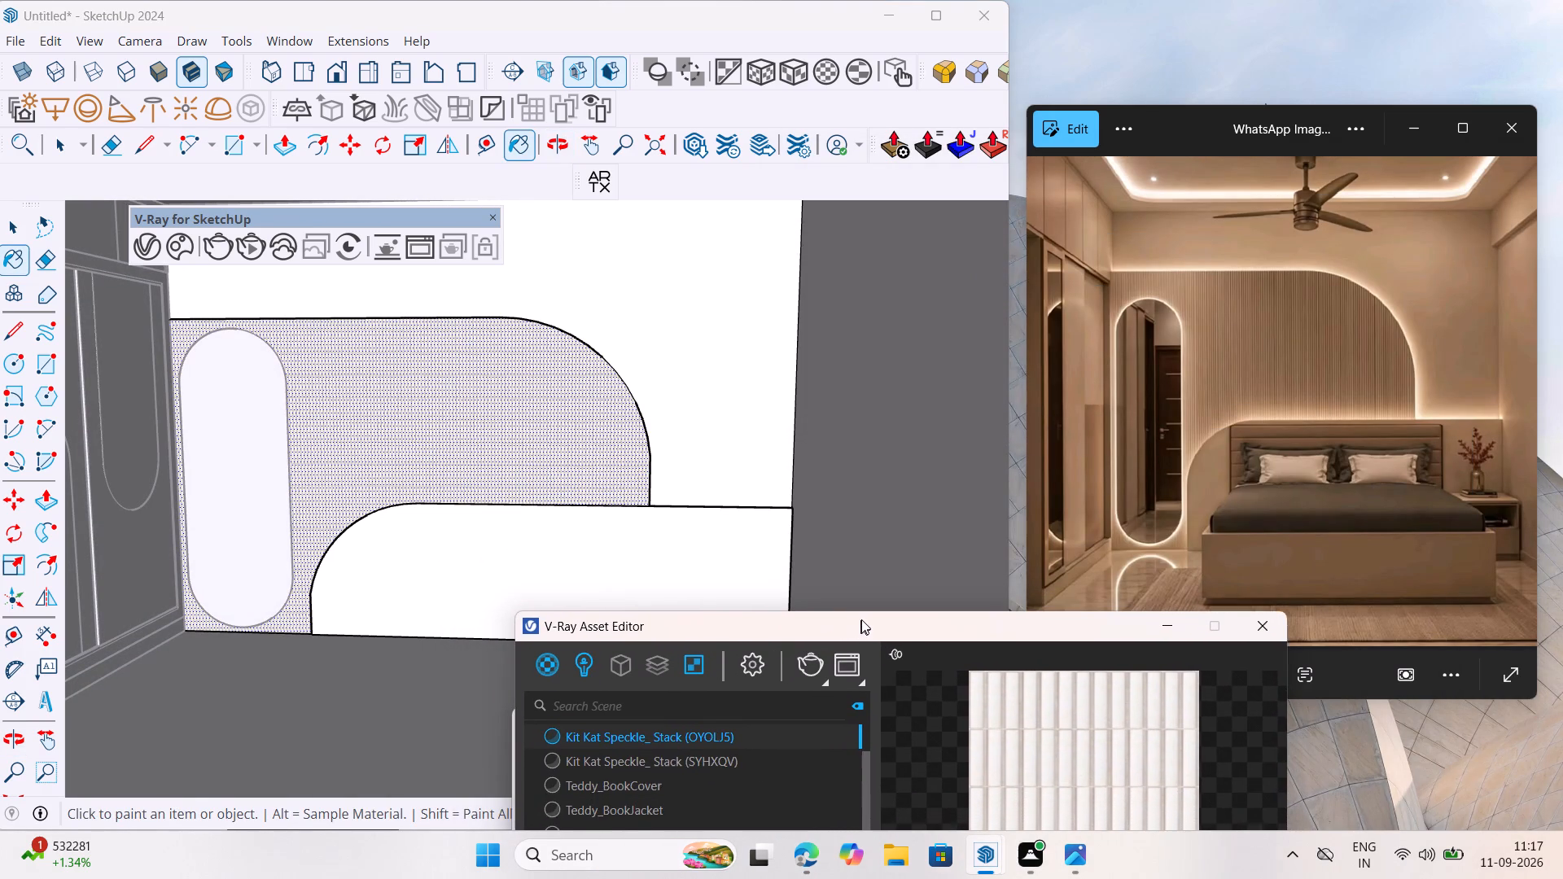
pyautogui.moveTo(861, 619); pyautogui.dragTo(903, 524)
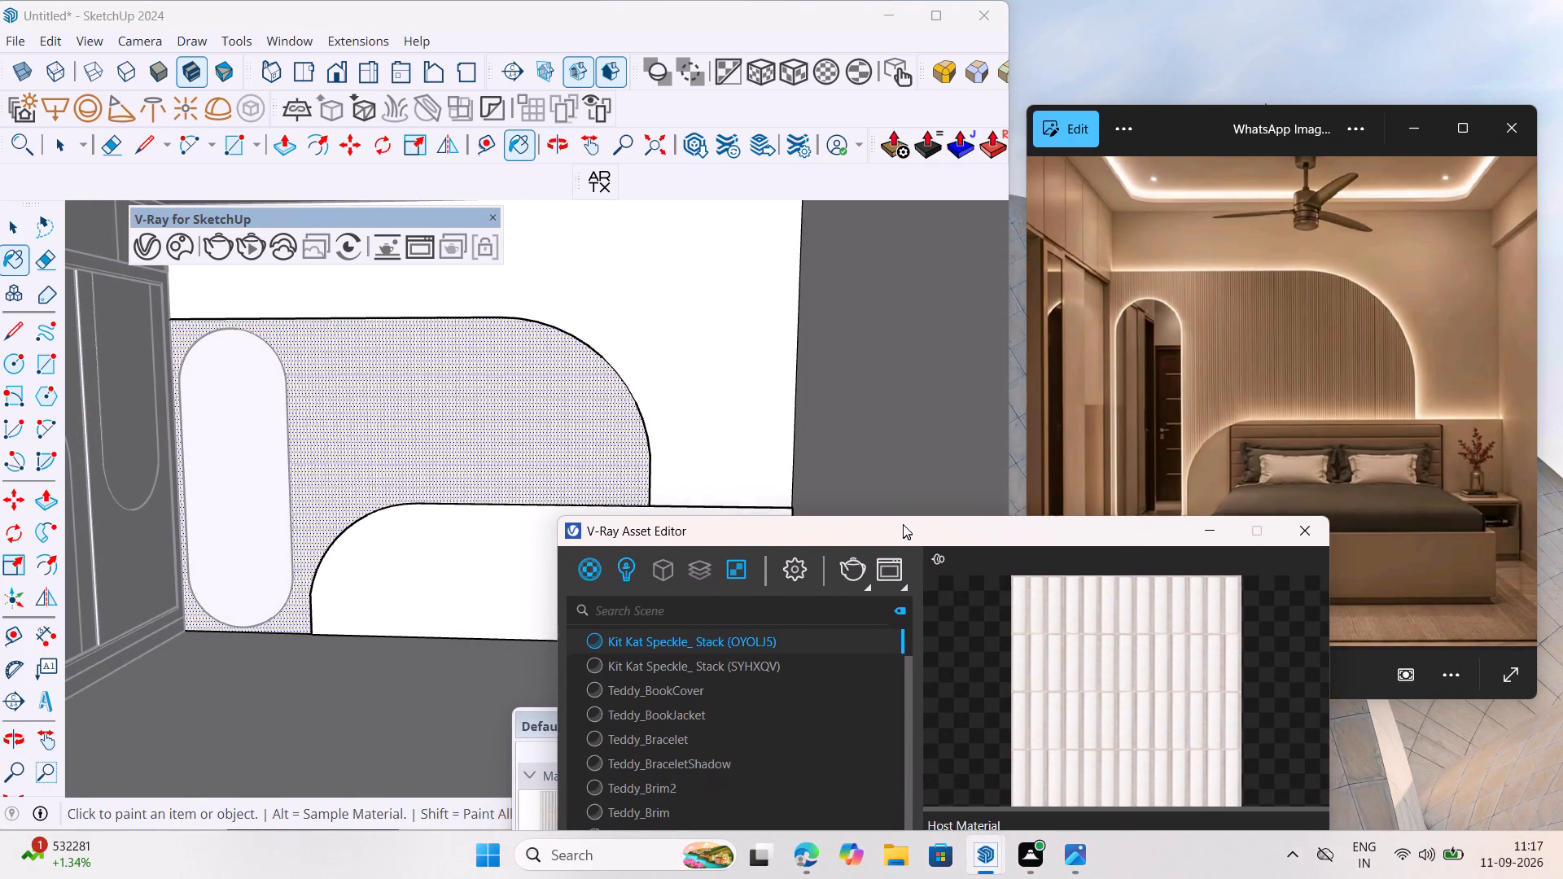
pyautogui.moveTo(903, 524); pyautogui.dragTo(908, 517)
pyautogui.scroll(-5, 421, 465)
pyautogui.scroll(2, 361, 542)
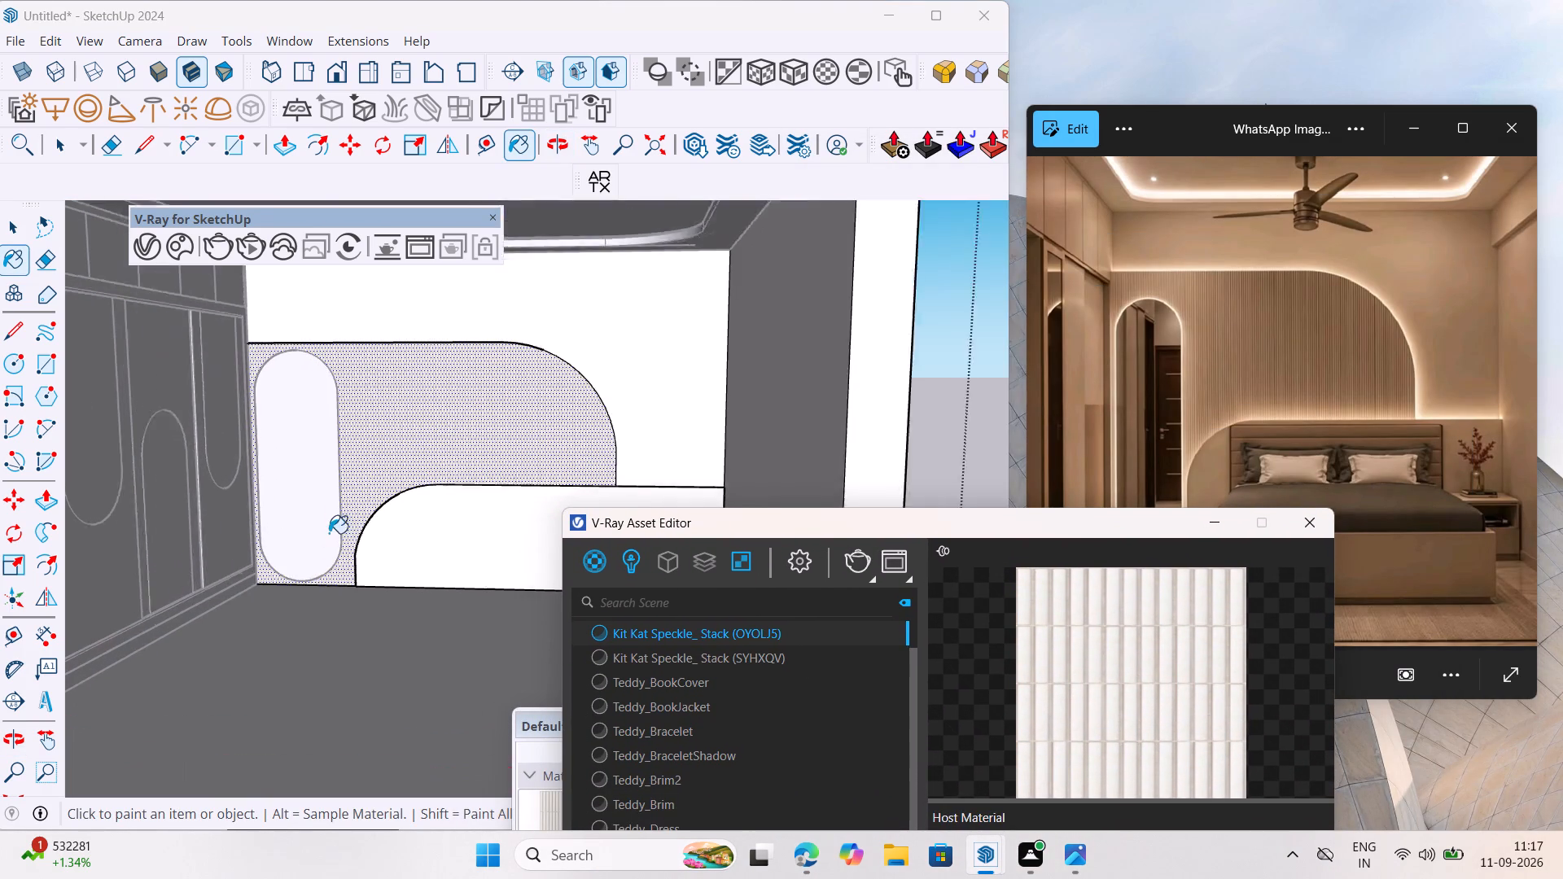
pyautogui.scroll(2, 329, 533)
pyautogui.scroll(-2, 1094, 413)
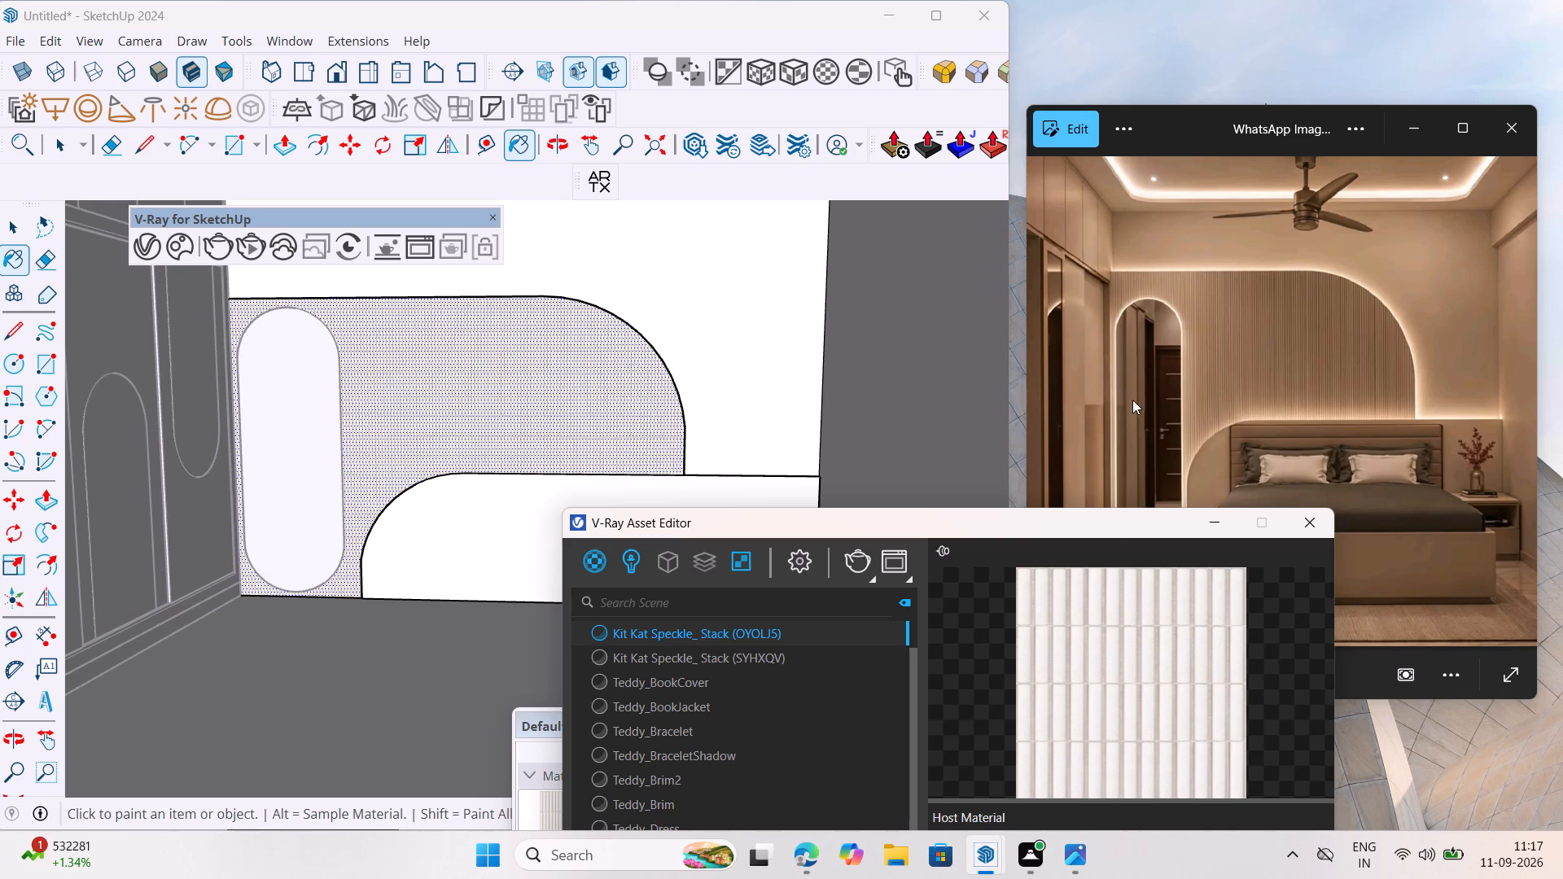
pyautogui.scroll(-3, 1227, 389)
pyautogui.moveTo(1131, 519); pyautogui.dragTo(1136, 680)
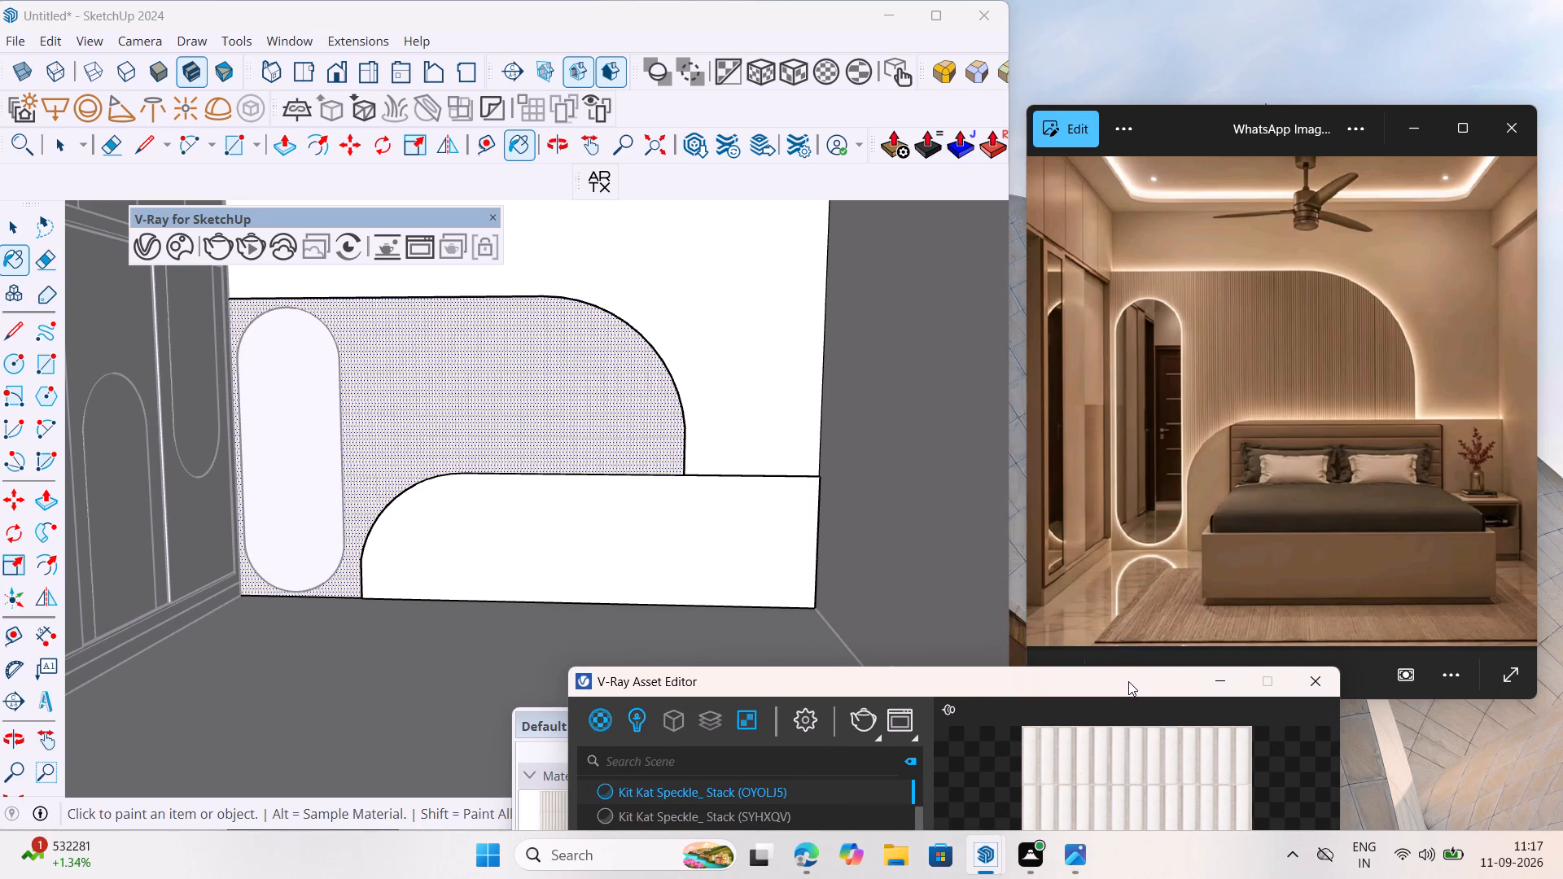
# Examine the fluted panel, mirror and wardrobe in the reference photo to compare with the model.
pyautogui.scroll(10, 1140, 348)
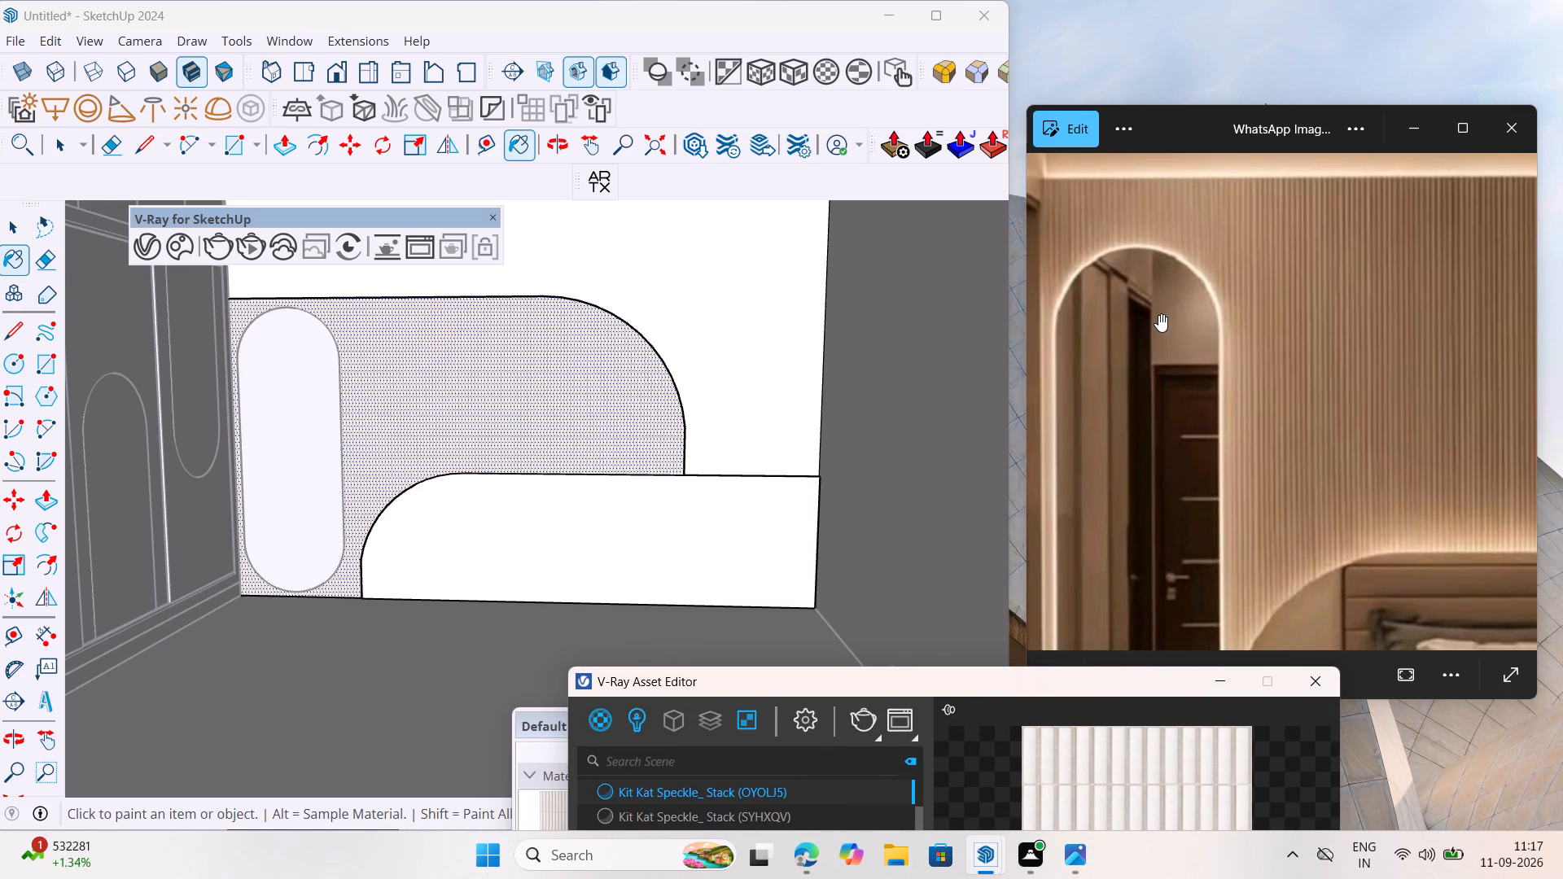
pyautogui.scroll(-7, 1177, 369)
pyautogui.scroll(-14, 1179, 473)
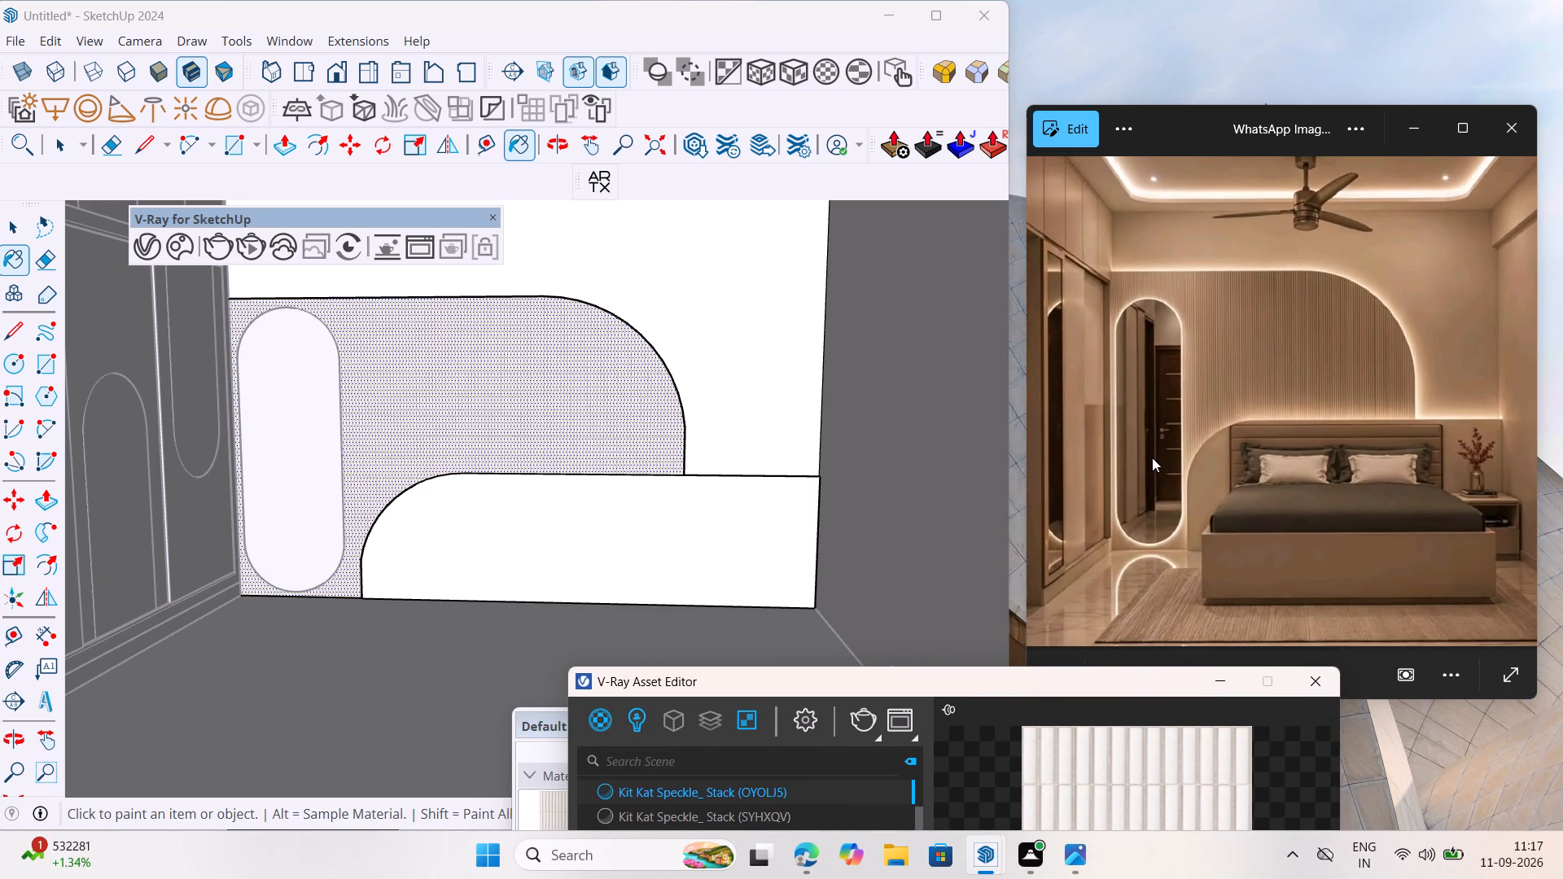
pyautogui.scroll(-6, 1154, 448)
pyautogui.scroll(4, 1130, 400)
pyautogui.scroll(-5, 1150, 295)
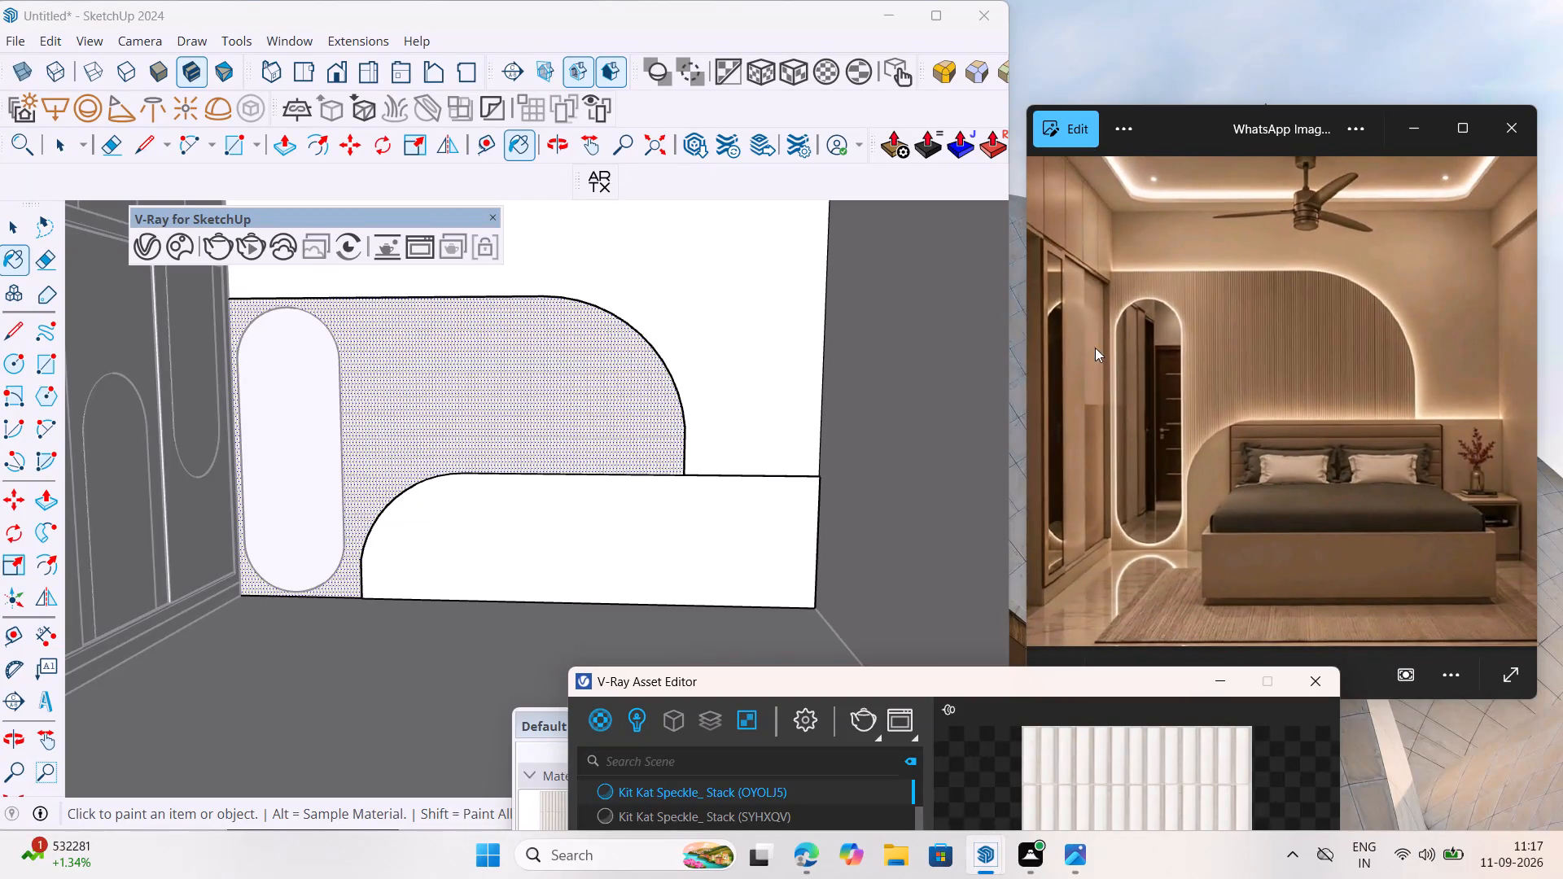
pyautogui.scroll(1, 1056, 370)
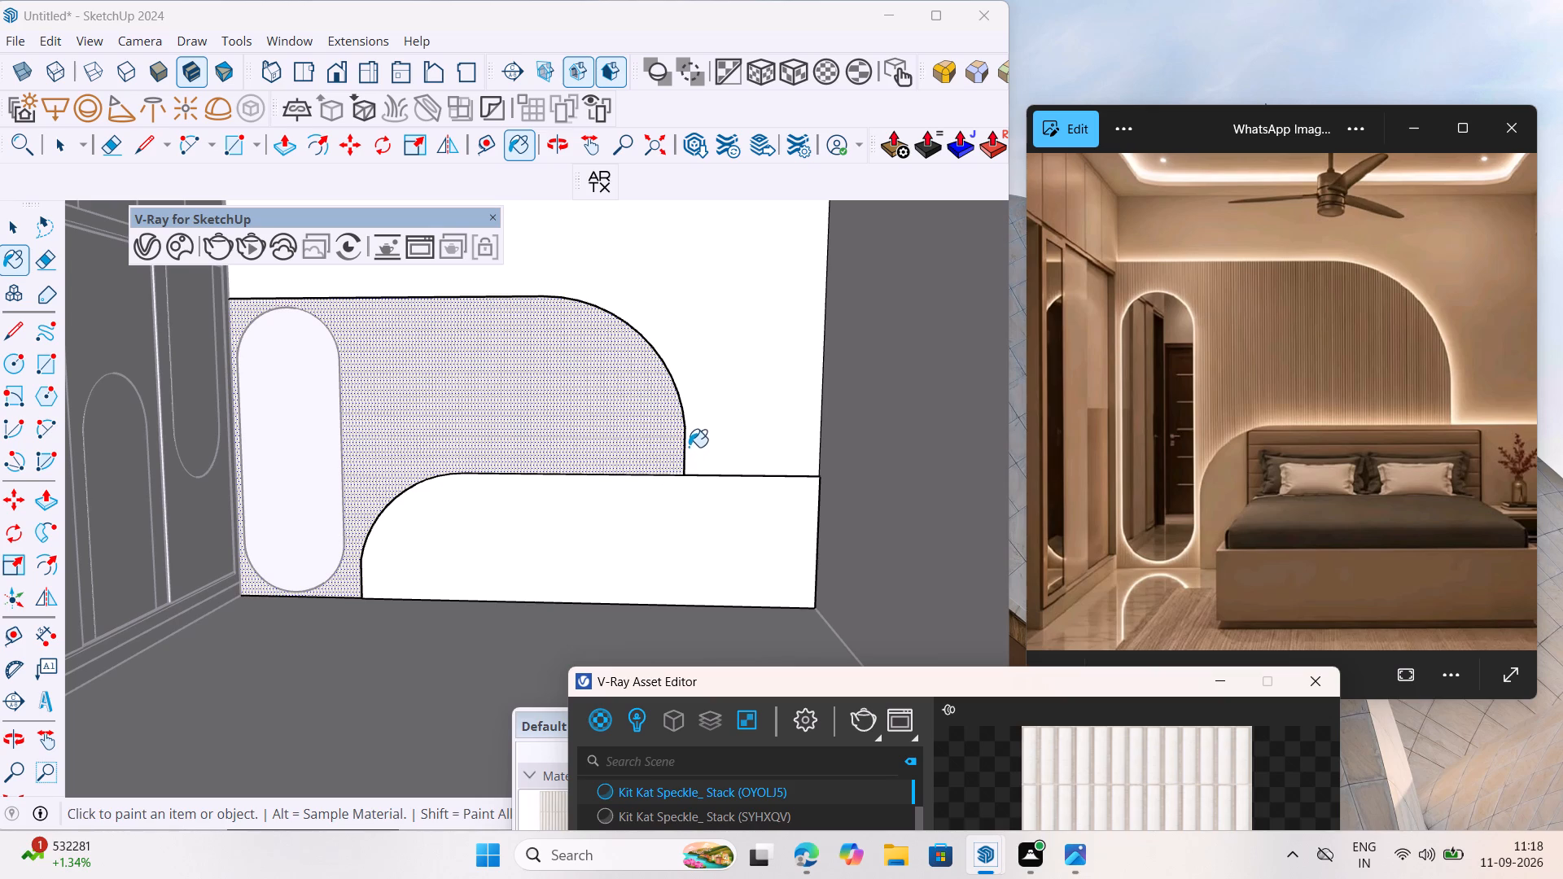
pyautogui.scroll(4, 1312, 523)
pyautogui.scroll(-5, 1306, 431)
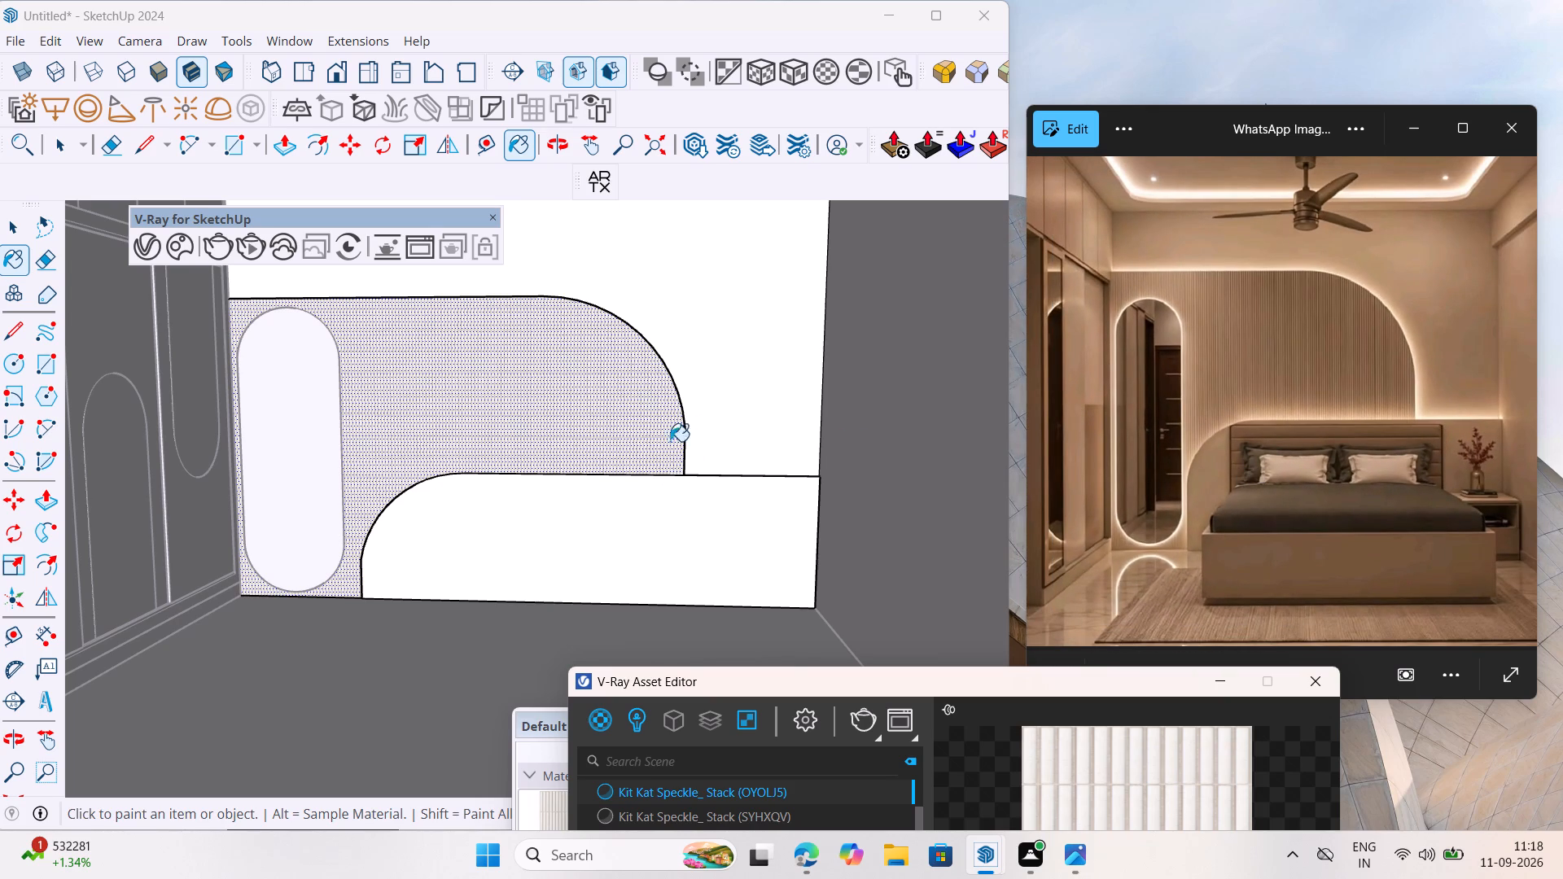
# Close the wall group and return to the Select tool.
pyautogui.scroll(-2, 553, 474)
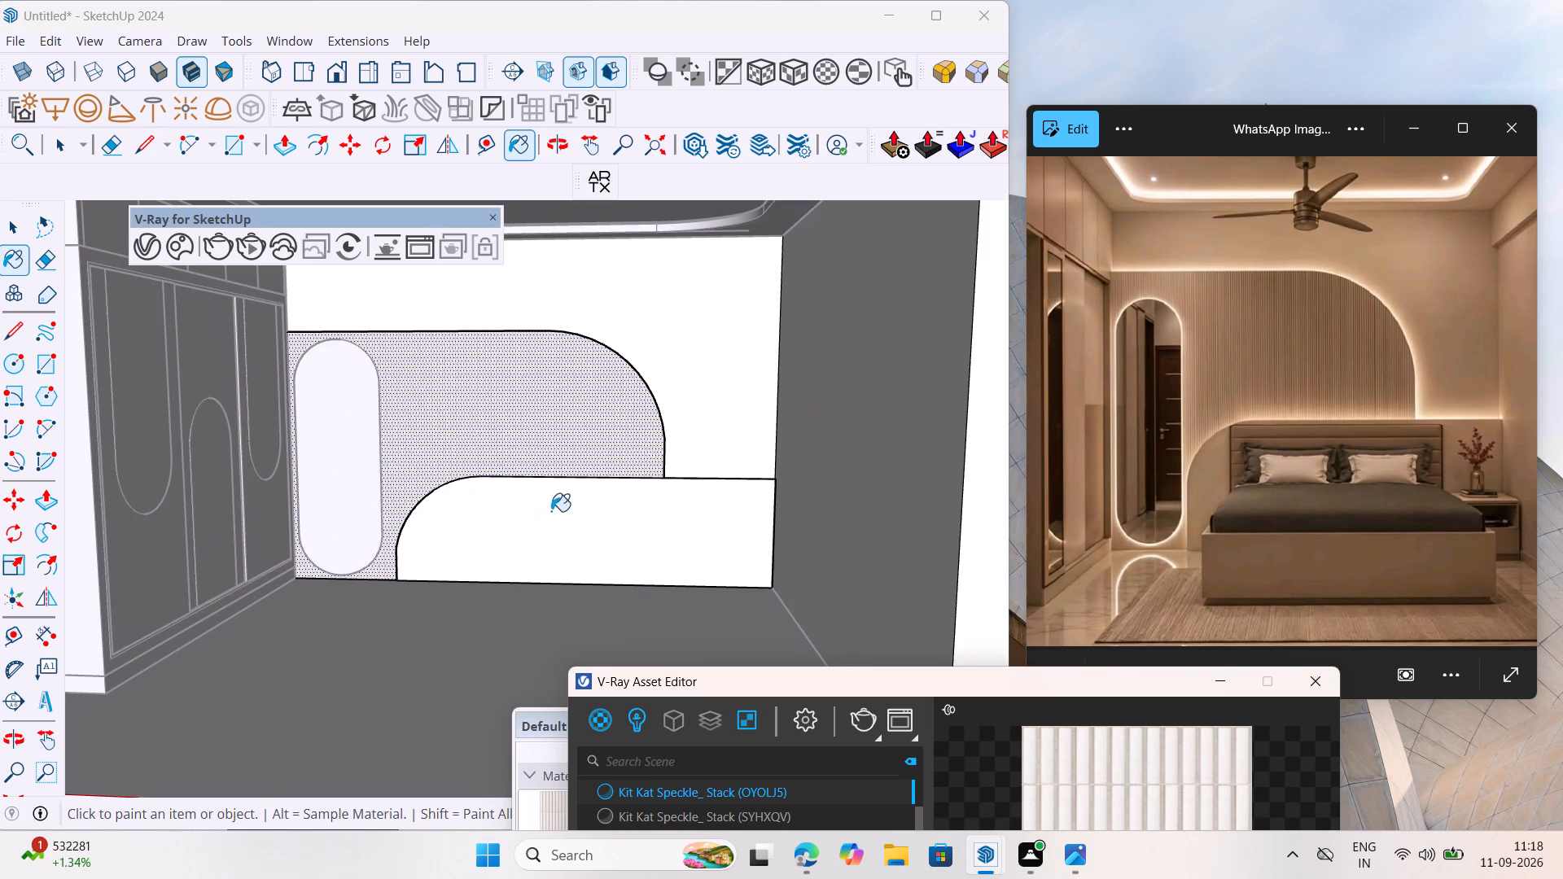
pyautogui.press('space')
pyautogui.press('space')
pyautogui.scroll(-7, 567, 433)
pyautogui.rightClick(848, 375)
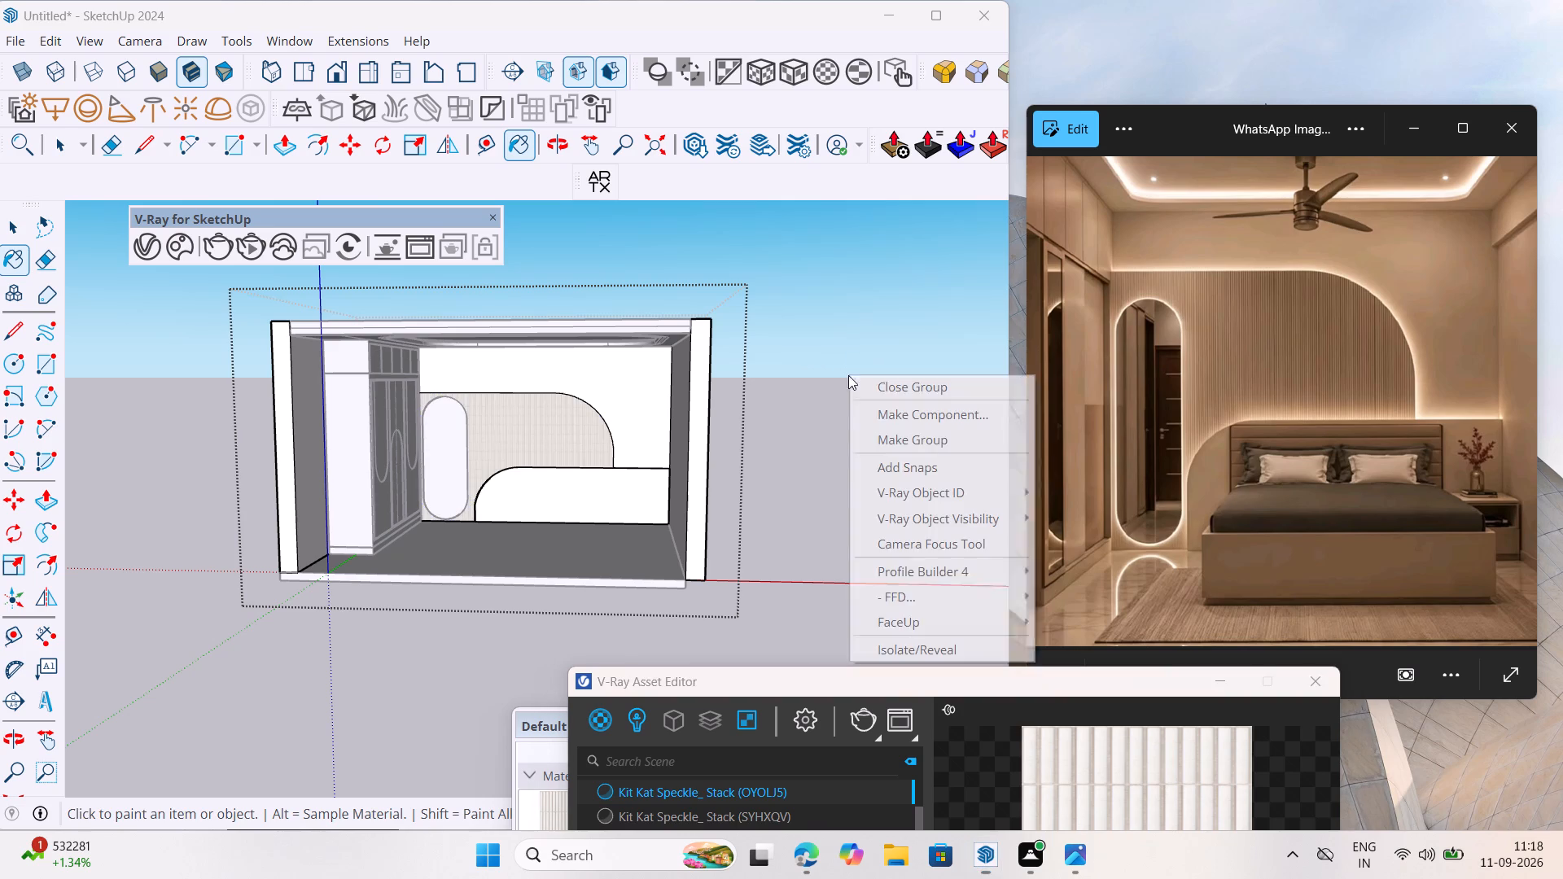
pyautogui.press('space')
pyautogui.click(877, 380)
pyautogui.scroll(5, 409, 405)
pyautogui.press('space')
pyautogui.press('space')
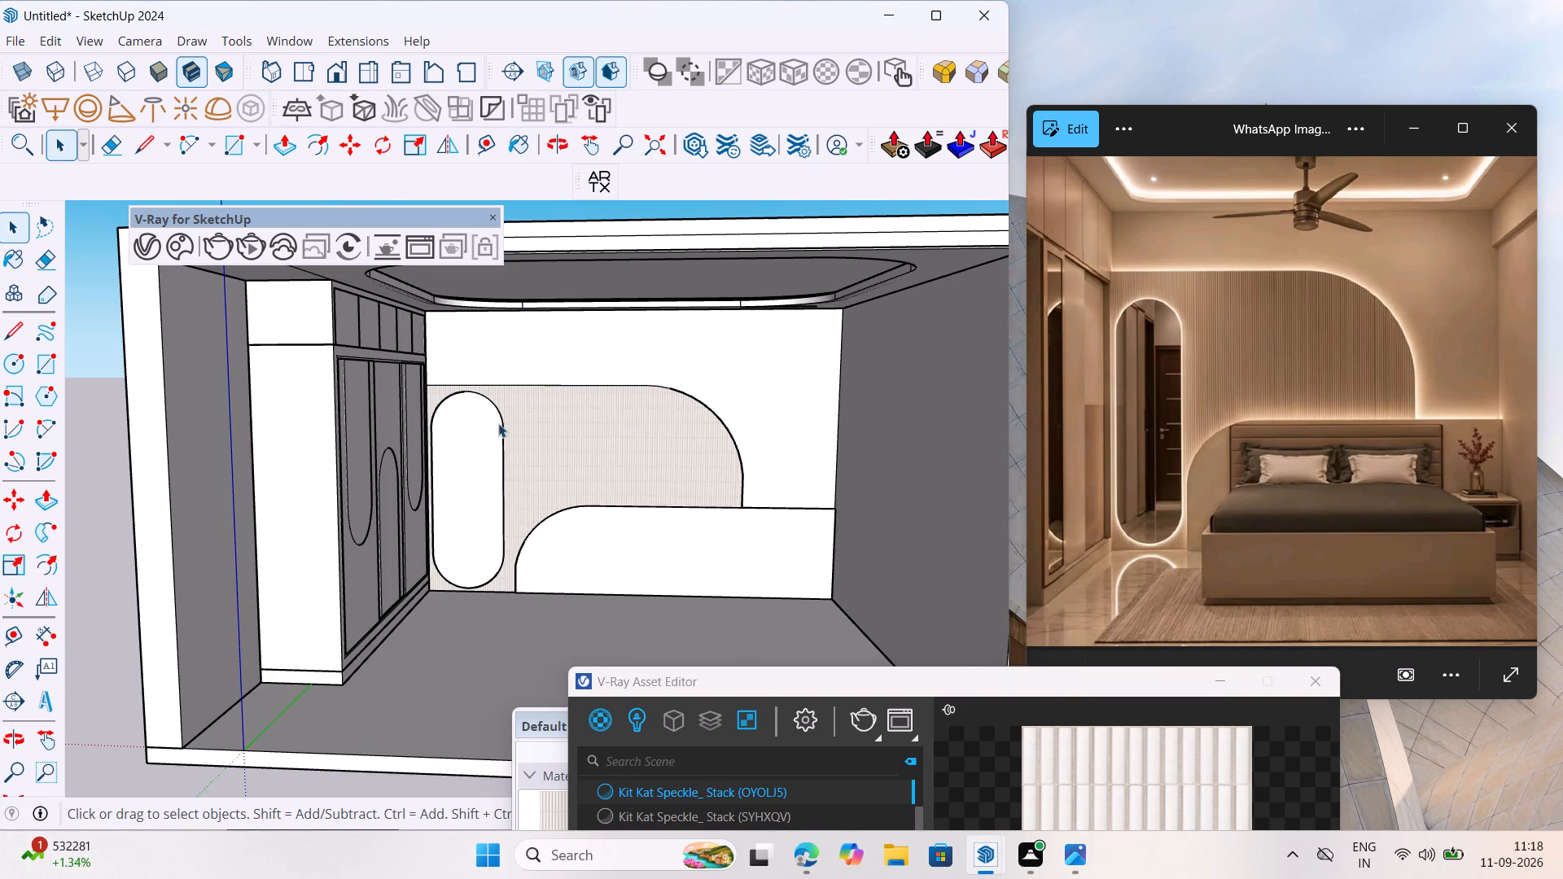
# Examine the recessed cove of the false ceiling up close along the wardrobe side.
pyautogui.scroll(1, 501, 466)
pyautogui.scroll(-5, 502, 470)
pyautogui.moveTo(392, 301); pyautogui.dragTo(333, 185, button='middle')
pyautogui.scroll(5, 410, 273)
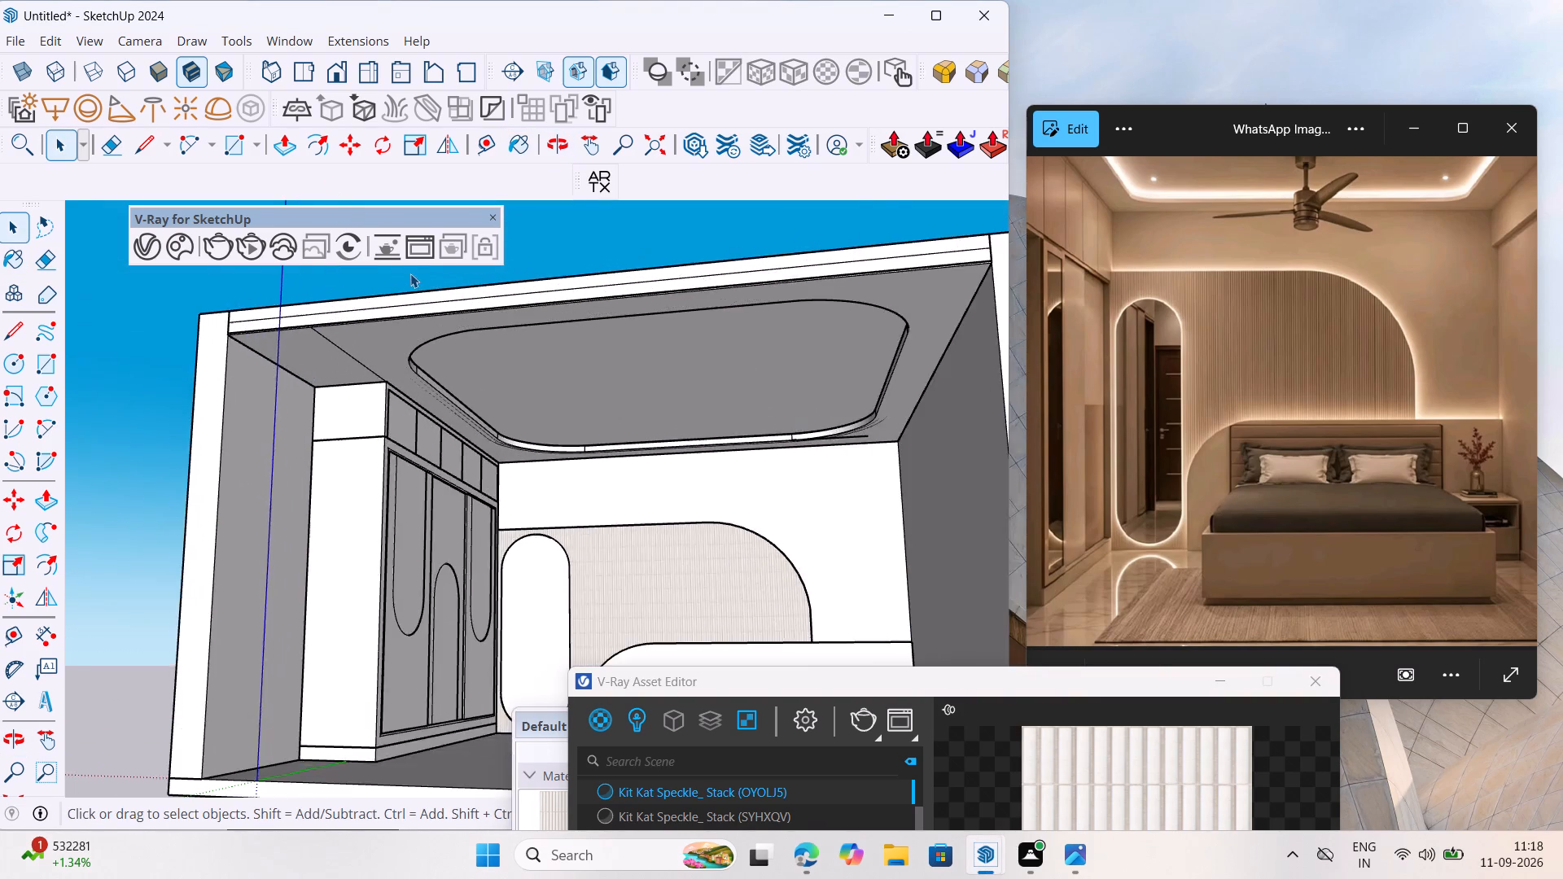
pyautogui.scroll(7, 410, 273)
pyautogui.moveTo(444, 370); pyautogui.dragTo(318, 416, button='middle')
pyautogui.scroll(14, 317, 418)
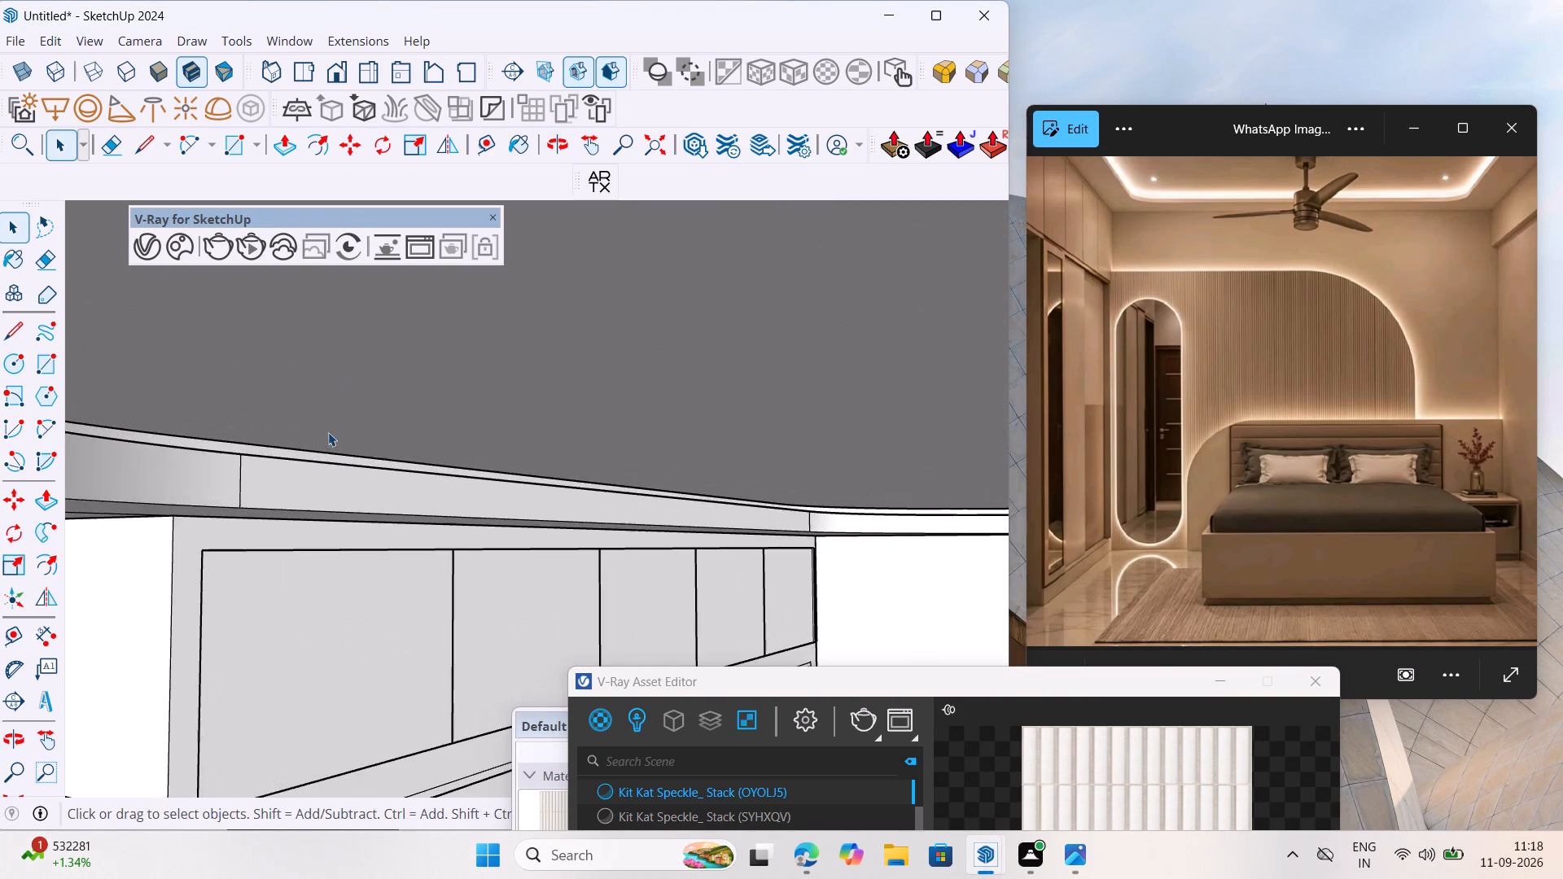
pyautogui.moveTo(362, 449); pyautogui.dragTo(315, 474, button='middle')
pyautogui.scroll(7, 317, 481)
pyautogui.scroll(-7, 357, 456)
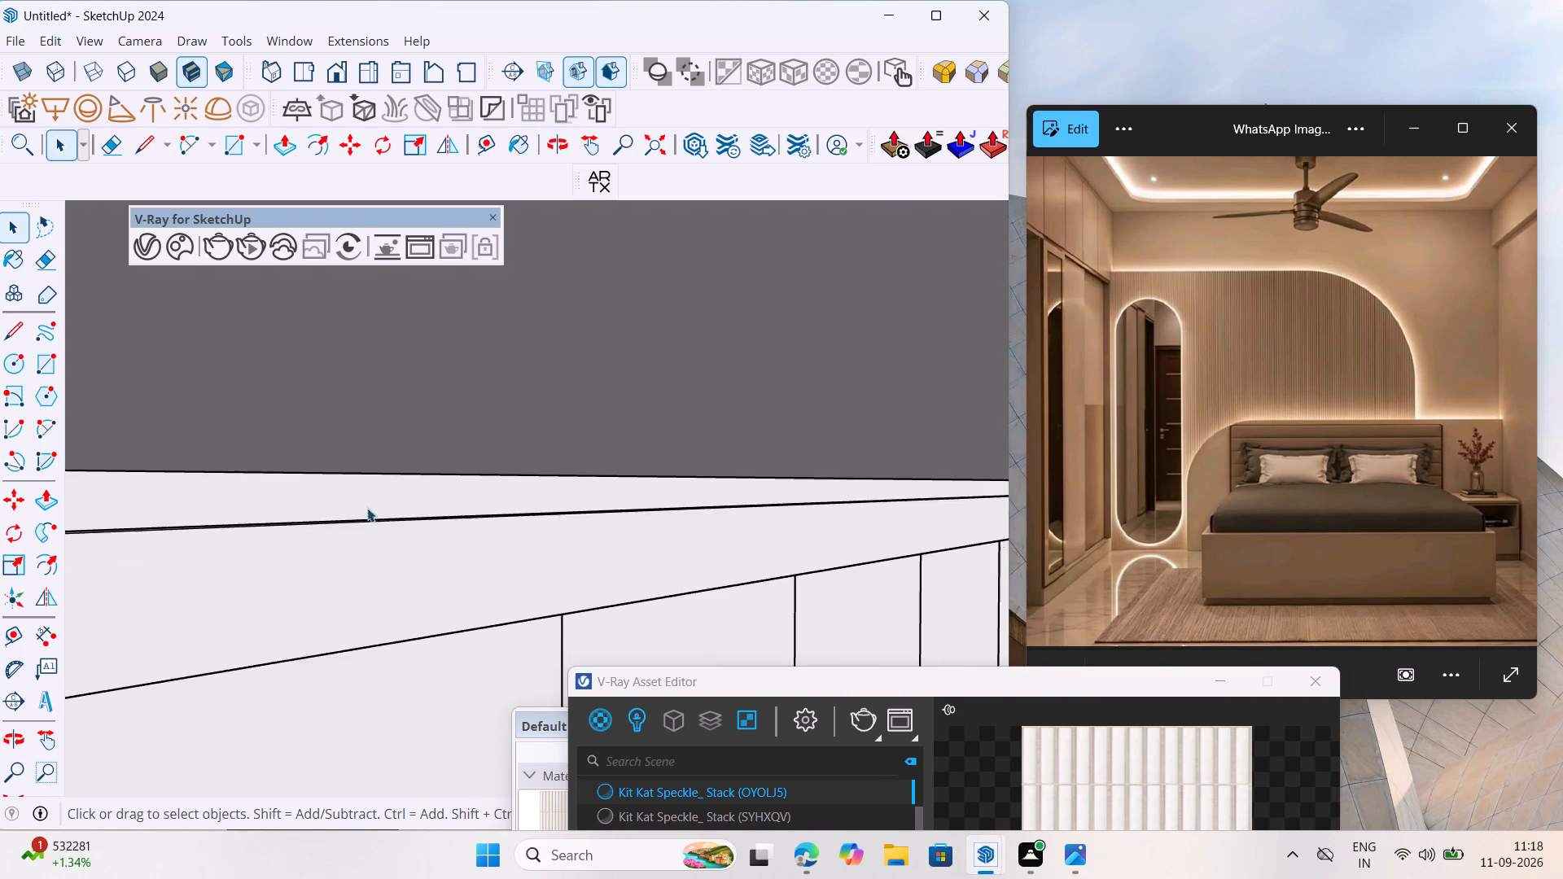
pyautogui.moveTo(366, 513); pyautogui.dragTo(384, 502, button='middle')
pyautogui.scroll(7, 385, 496)
pyautogui.moveTo(431, 494); pyautogui.dragTo(473, 518, button='middle')
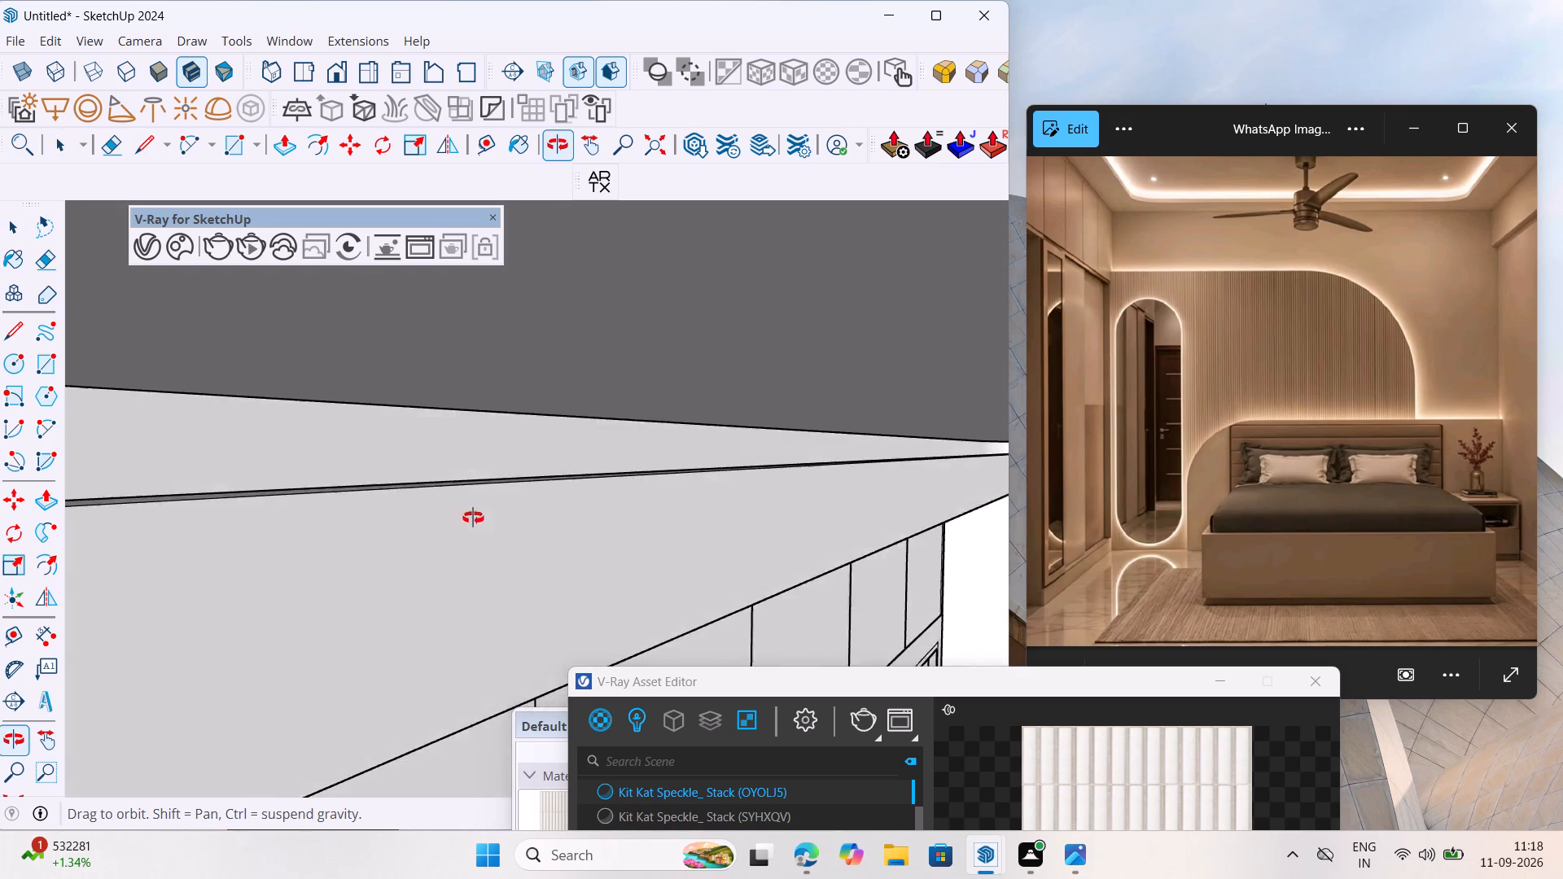
pyautogui.moveTo(473, 518); pyautogui.dragTo(531, 570, button='middle')
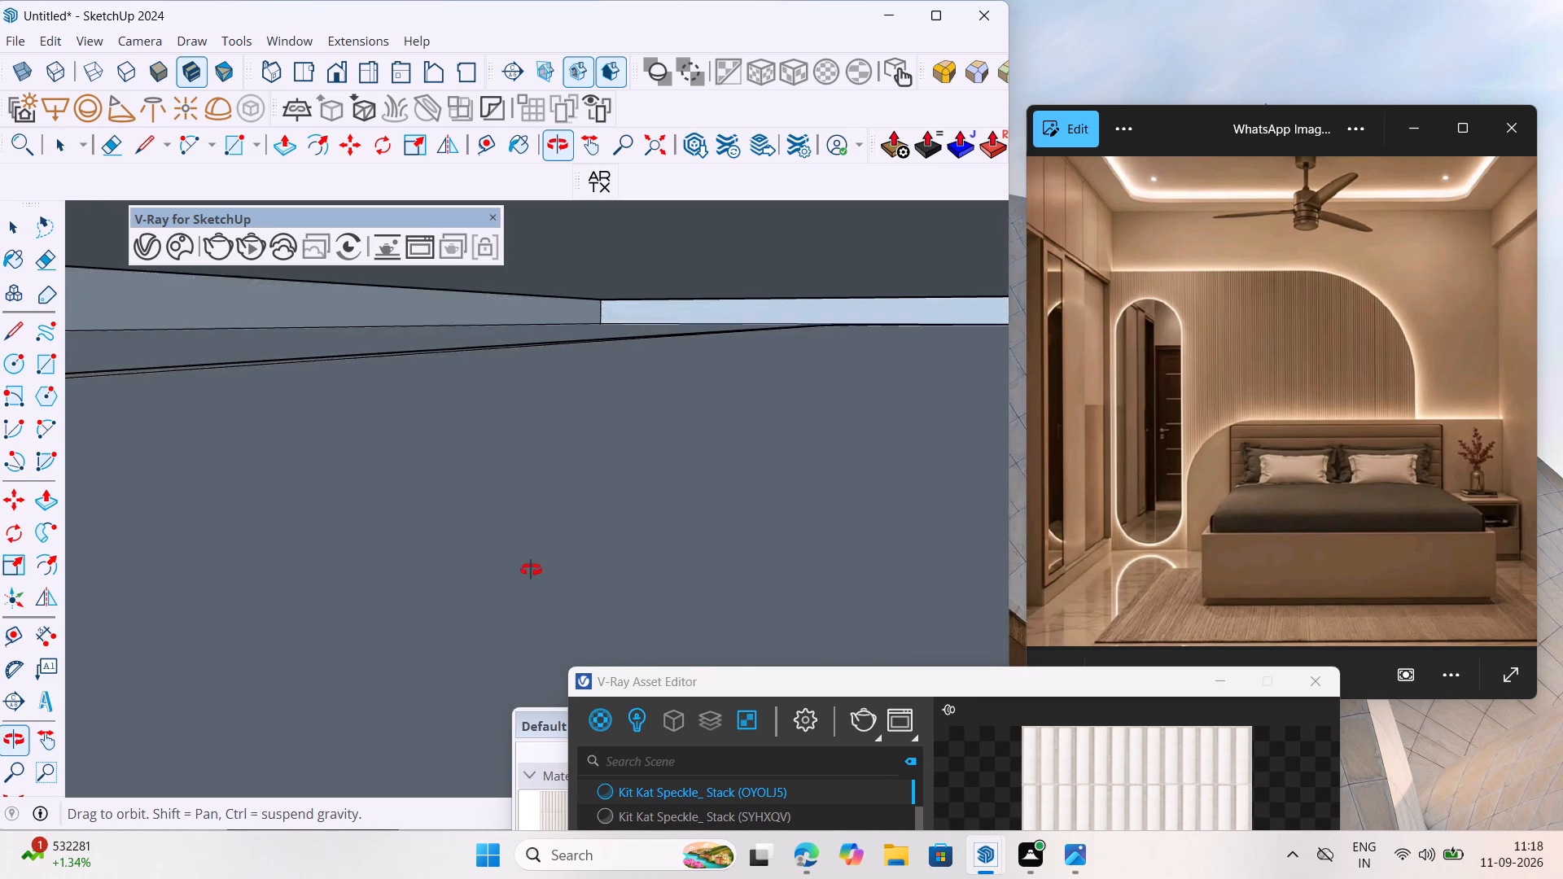
pyautogui.moveTo(531, 570); pyautogui.dragTo(416, 562, button='middle')
pyautogui.scroll(2, 391, 470)
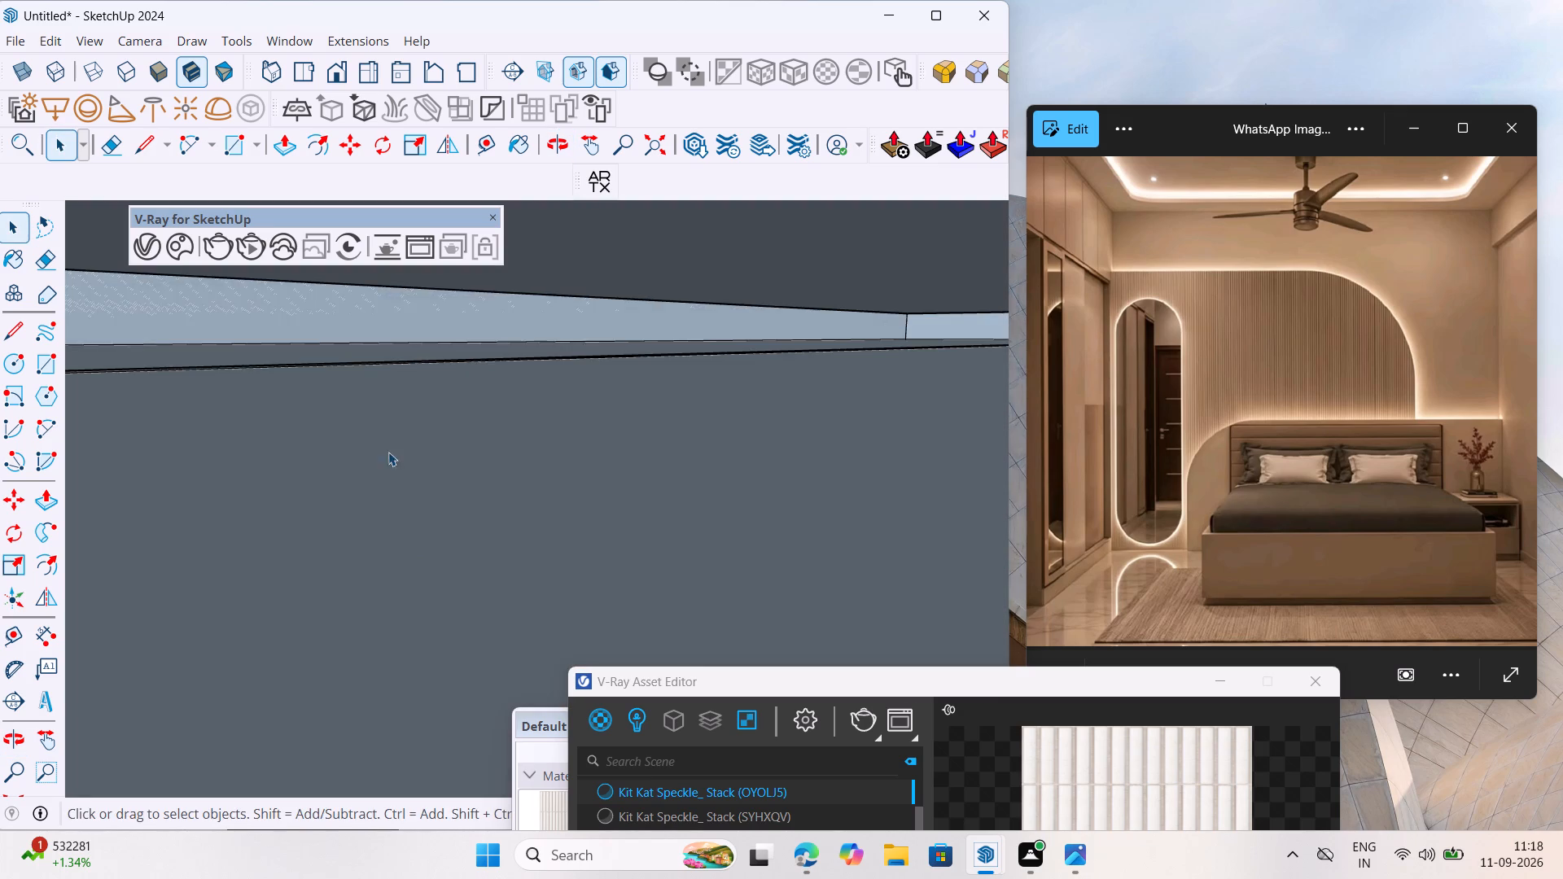
pyautogui.scroll(5, 388, 452)
pyautogui.scroll(-14, 393, 285)
pyautogui.moveTo(458, 455); pyautogui.dragTo(460, 348, button='middle')
pyautogui.scroll(2, 430, 553)
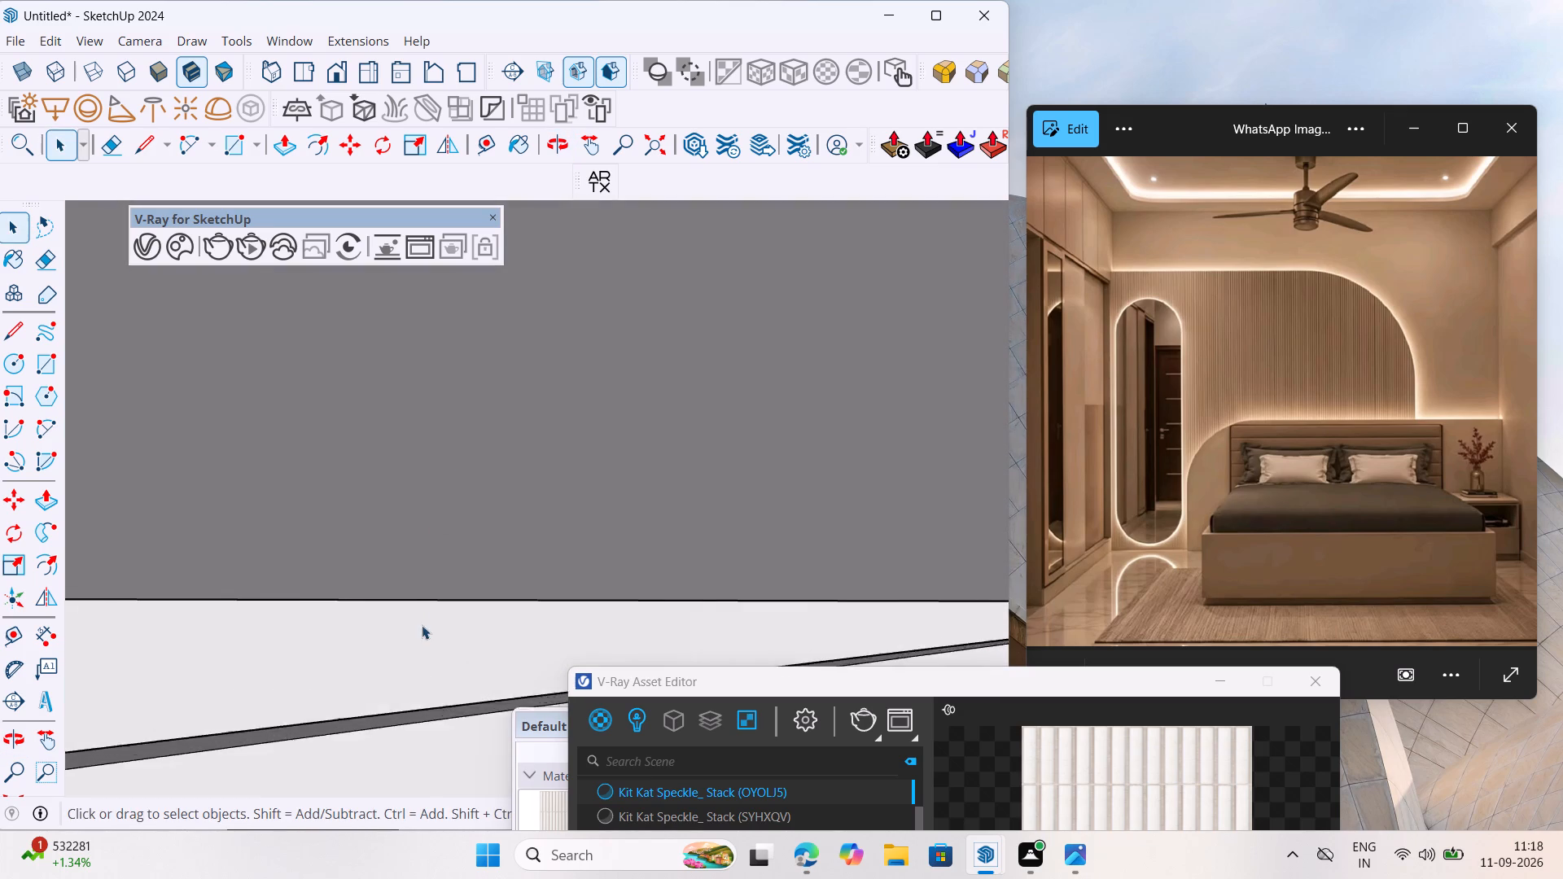
pyautogui.scroll(5, 422, 625)
pyautogui.middleClick(446, 672)
pyautogui.scroll(-4, 405, 583)
pyautogui.moveTo(402, 623); pyautogui.dragTo(414, 636, button='middle')
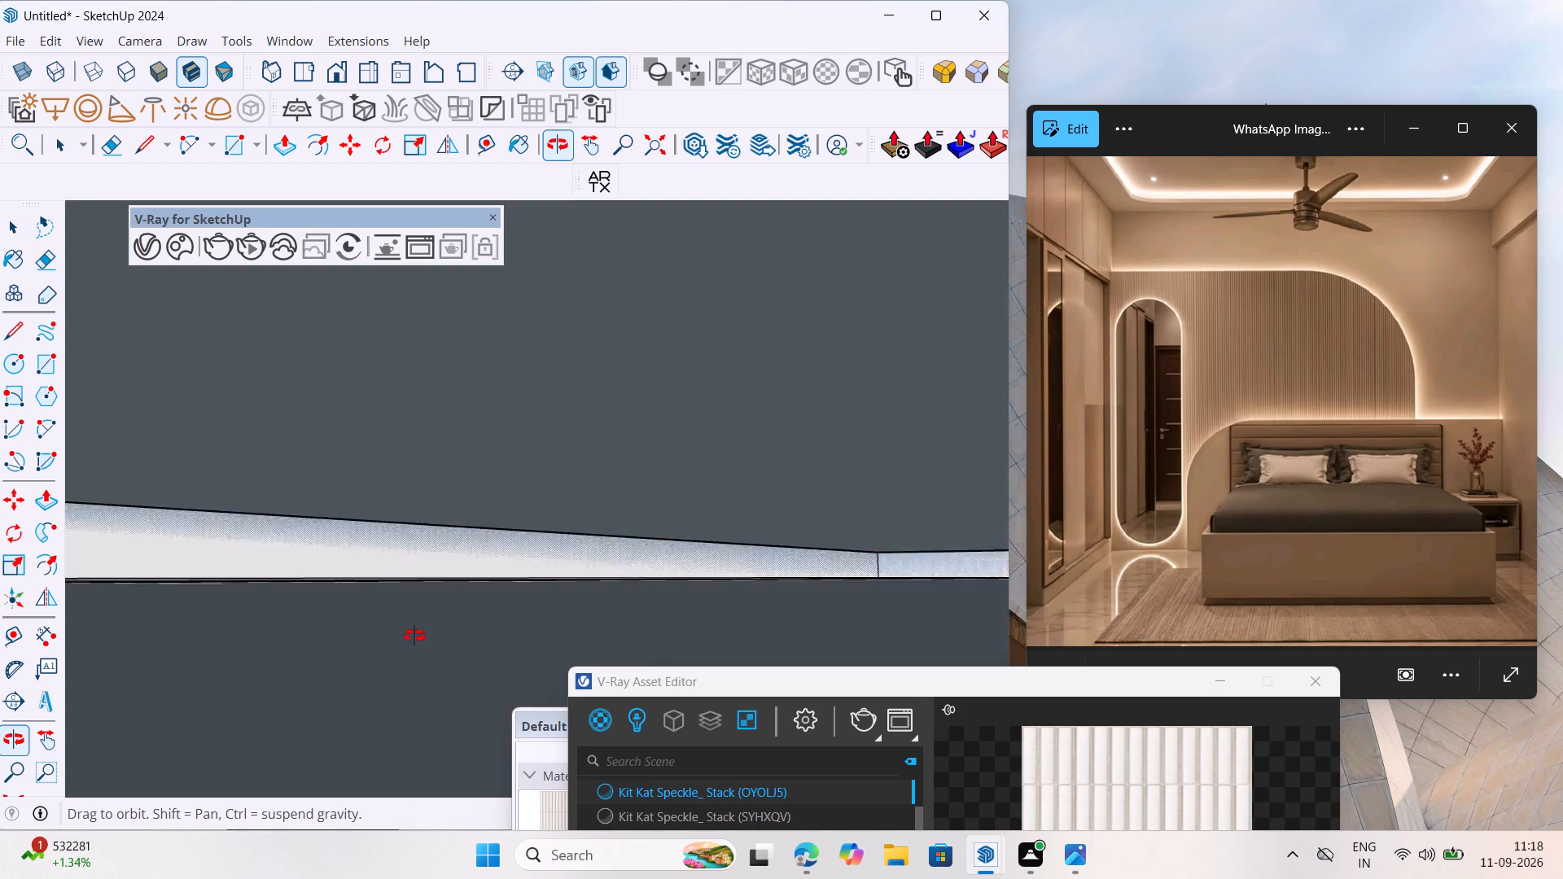
pyautogui.moveTo(414, 636); pyautogui.dragTo(558, 626, button='middle')
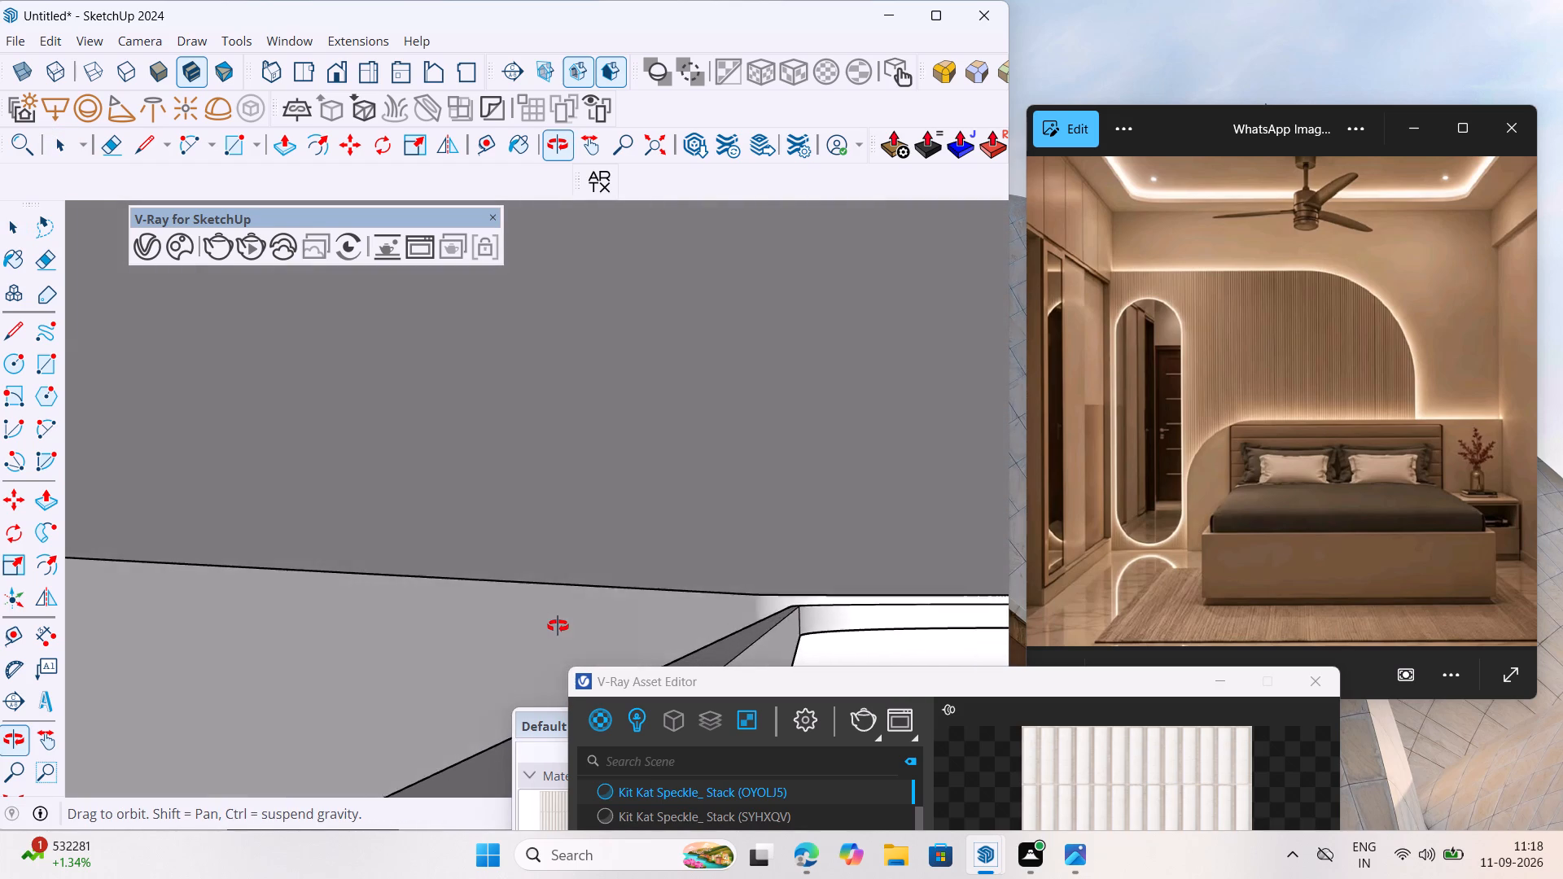
pyautogui.moveTo(558, 626); pyautogui.dragTo(594, 630, button='middle')
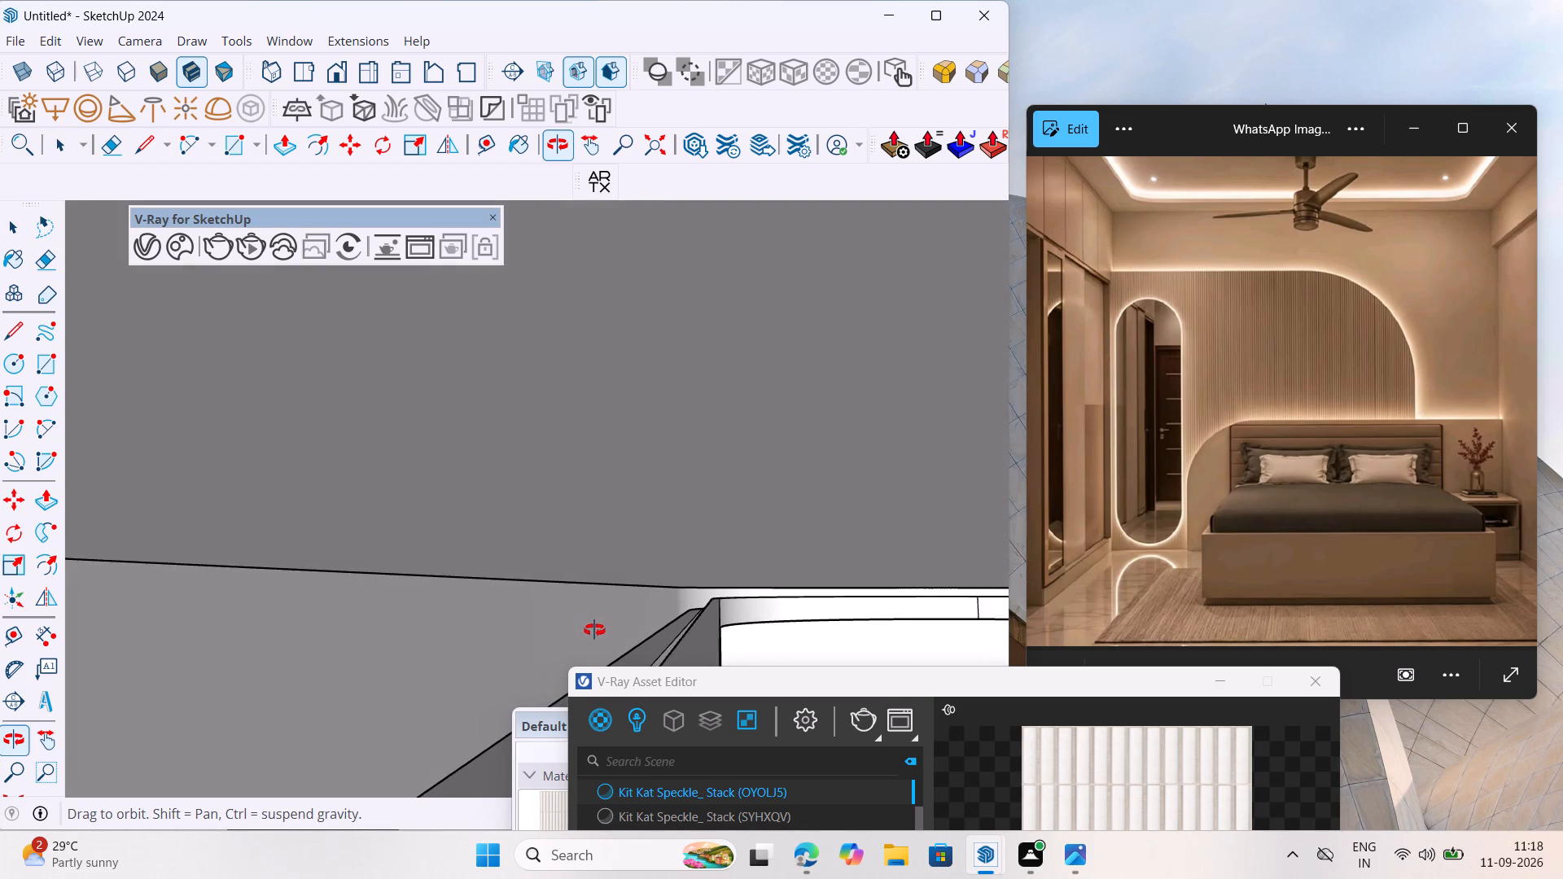
pyautogui.moveTo(594, 630); pyautogui.dragTo(624, 632, button='middle')
pyautogui.scroll(5, 624, 639)
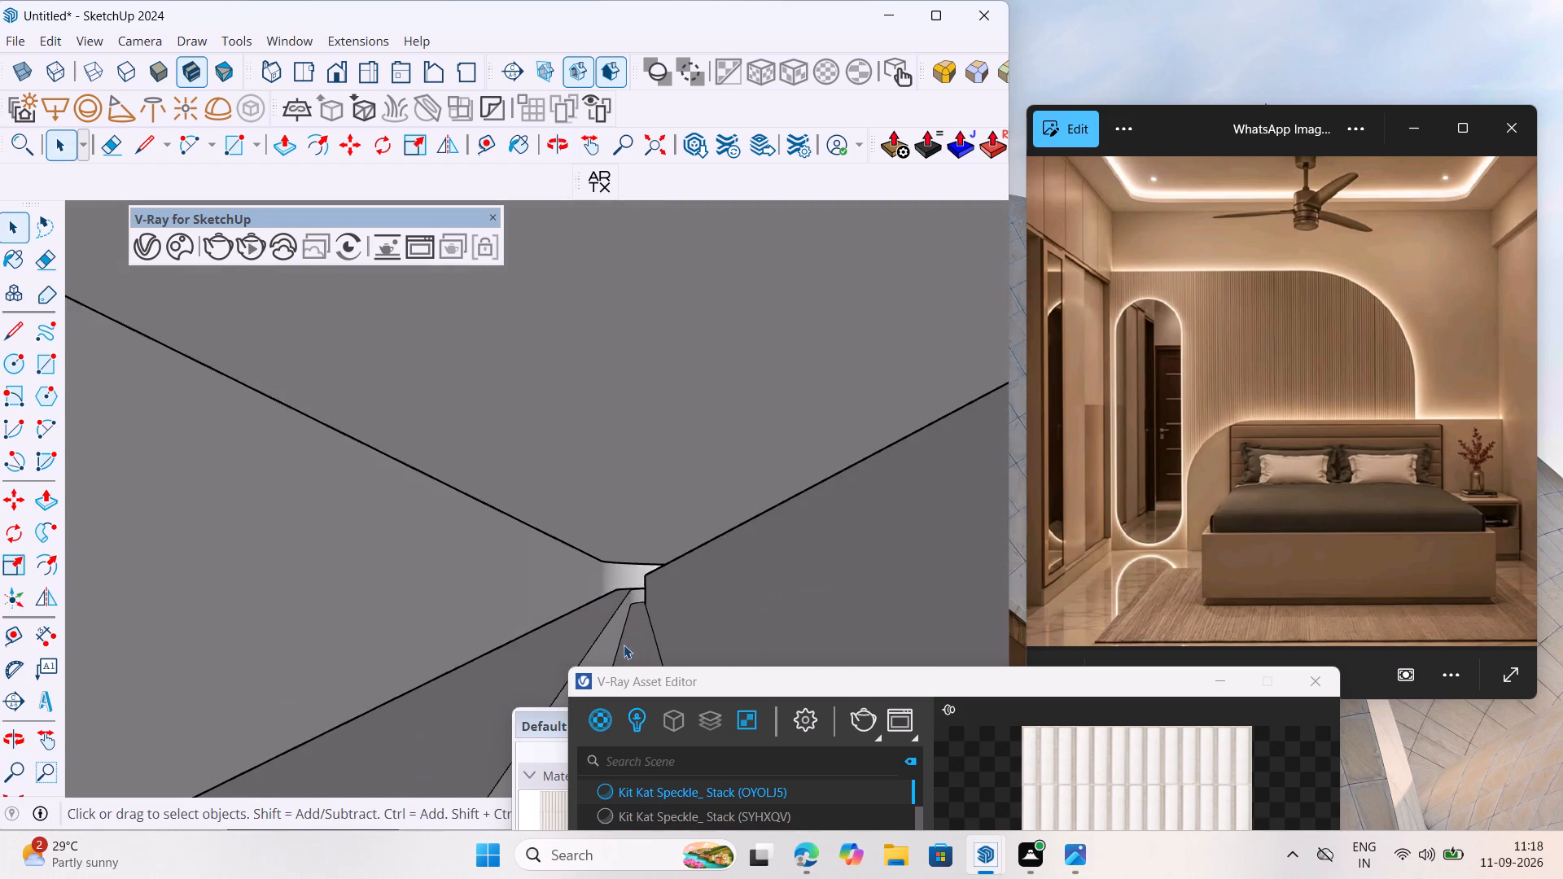
pyautogui.scroll(5, 624, 645)
pyautogui.moveTo(616, 639); pyautogui.dragTo(626, 656, button='middle')
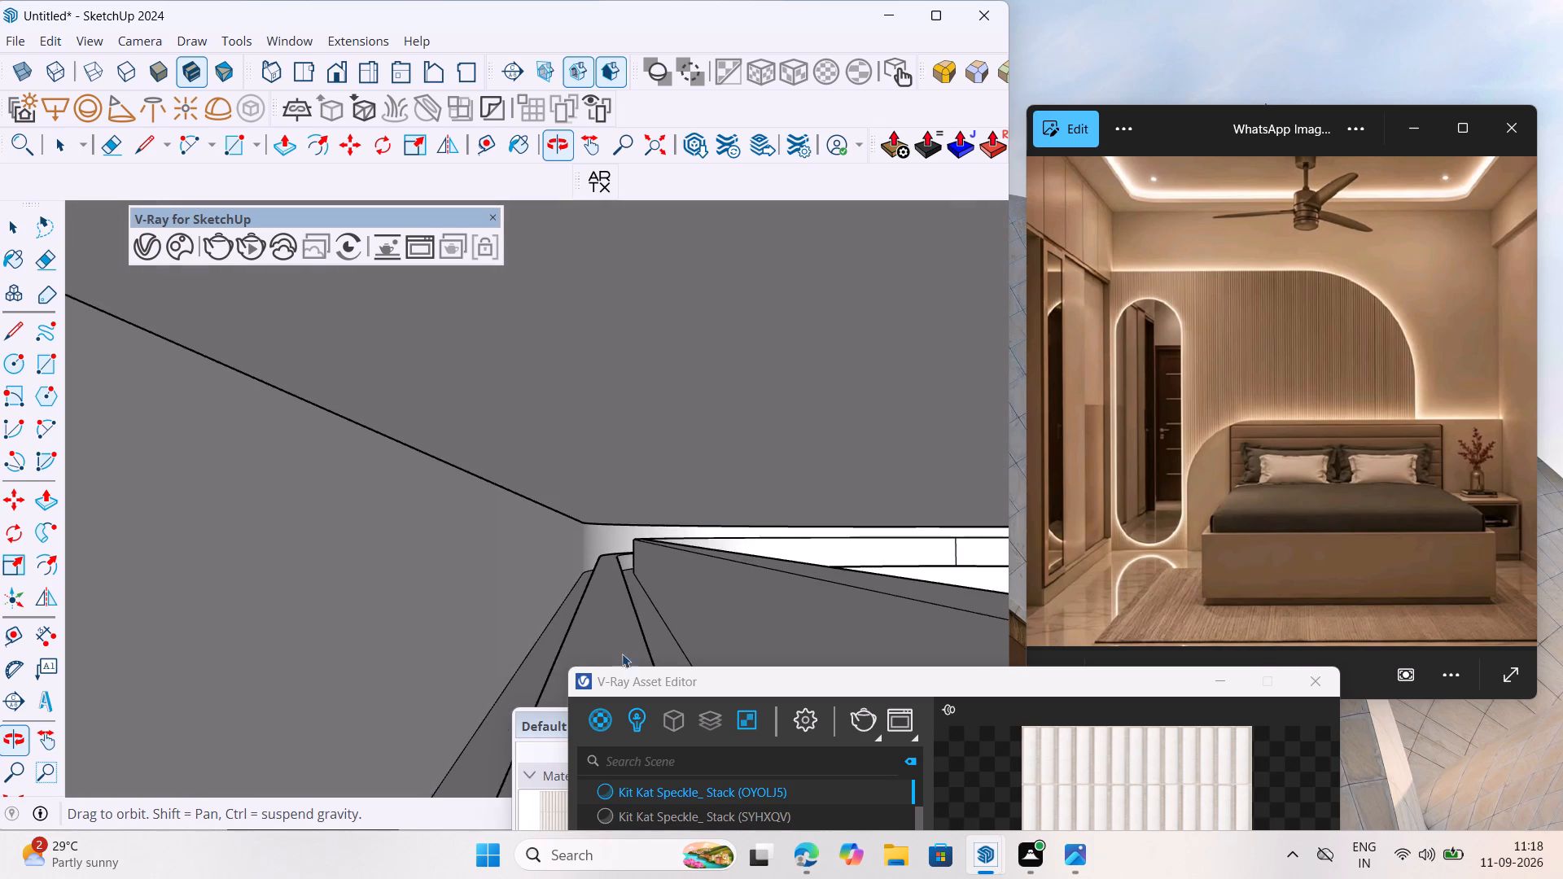
# Open the false ceiling group and select the narrow ledge face inside the cove with its bounding edges.
pyautogui.click(614, 626)
pyautogui.tripleClick(614, 624)
pyautogui.tripleClick(614, 624)
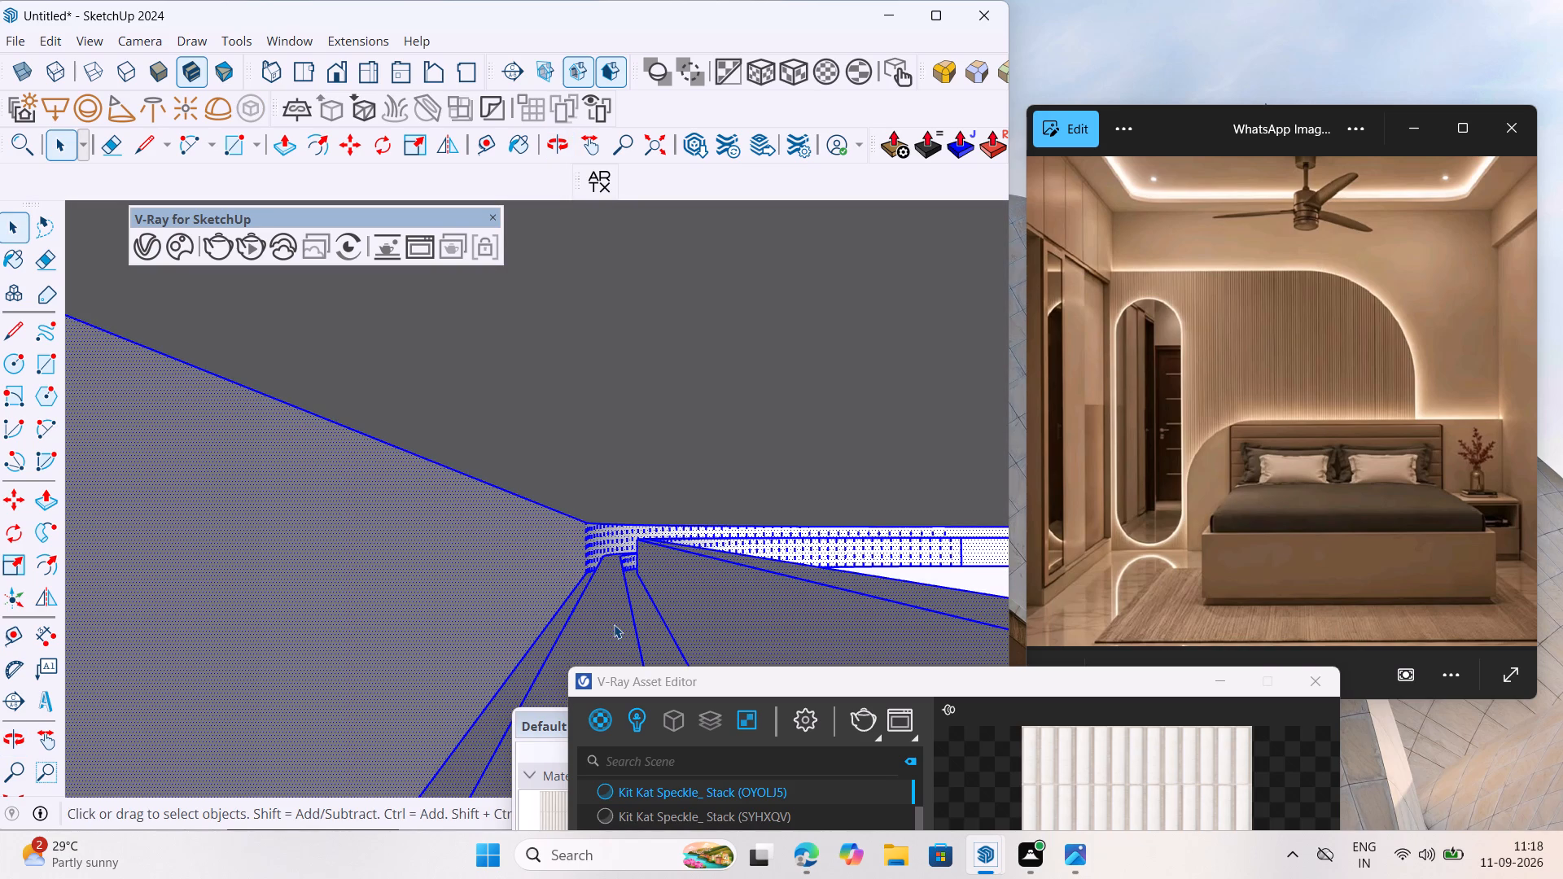
pyautogui.doubleClick(604, 609)
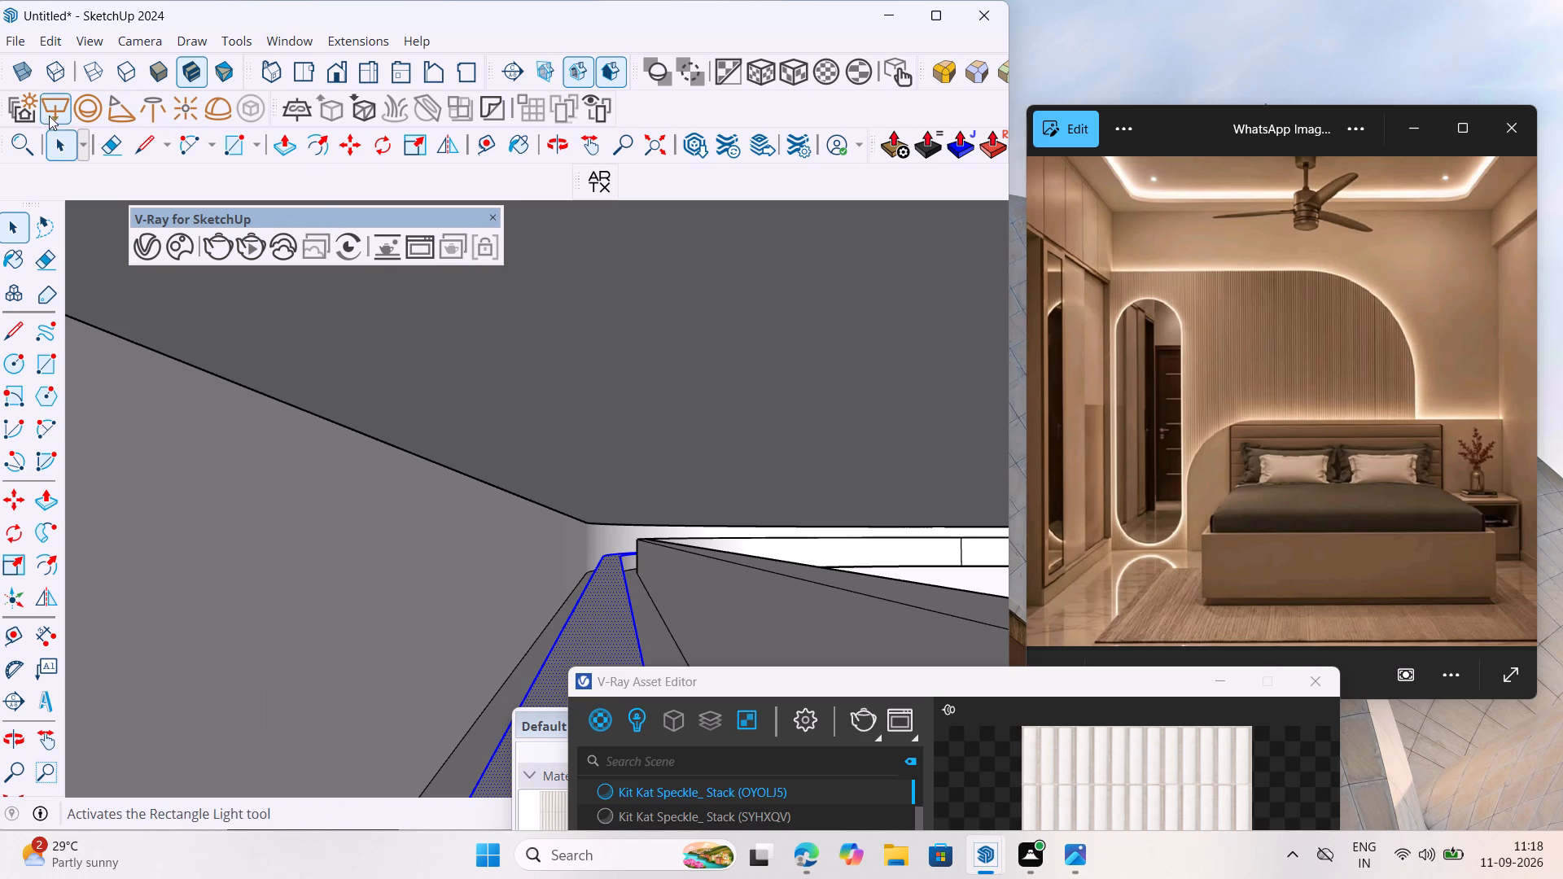
pyautogui.moveTo(37, 90); pyautogui.dragTo(143, 247)
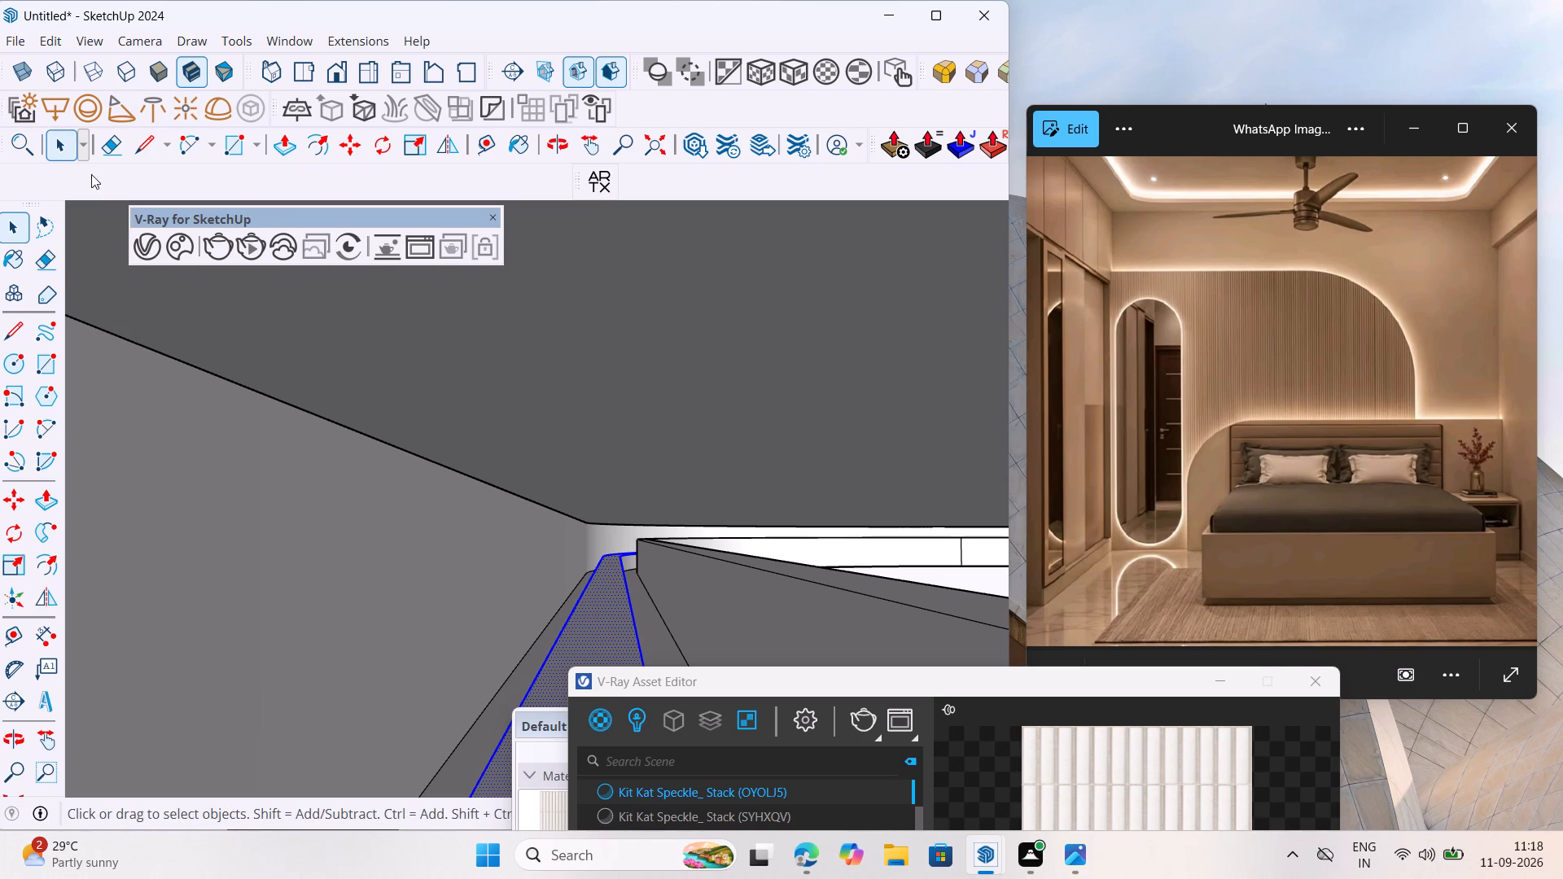
pyautogui.click(606, 602)
pyautogui.click(618, 615)
pyautogui.tripleClick(621, 613)
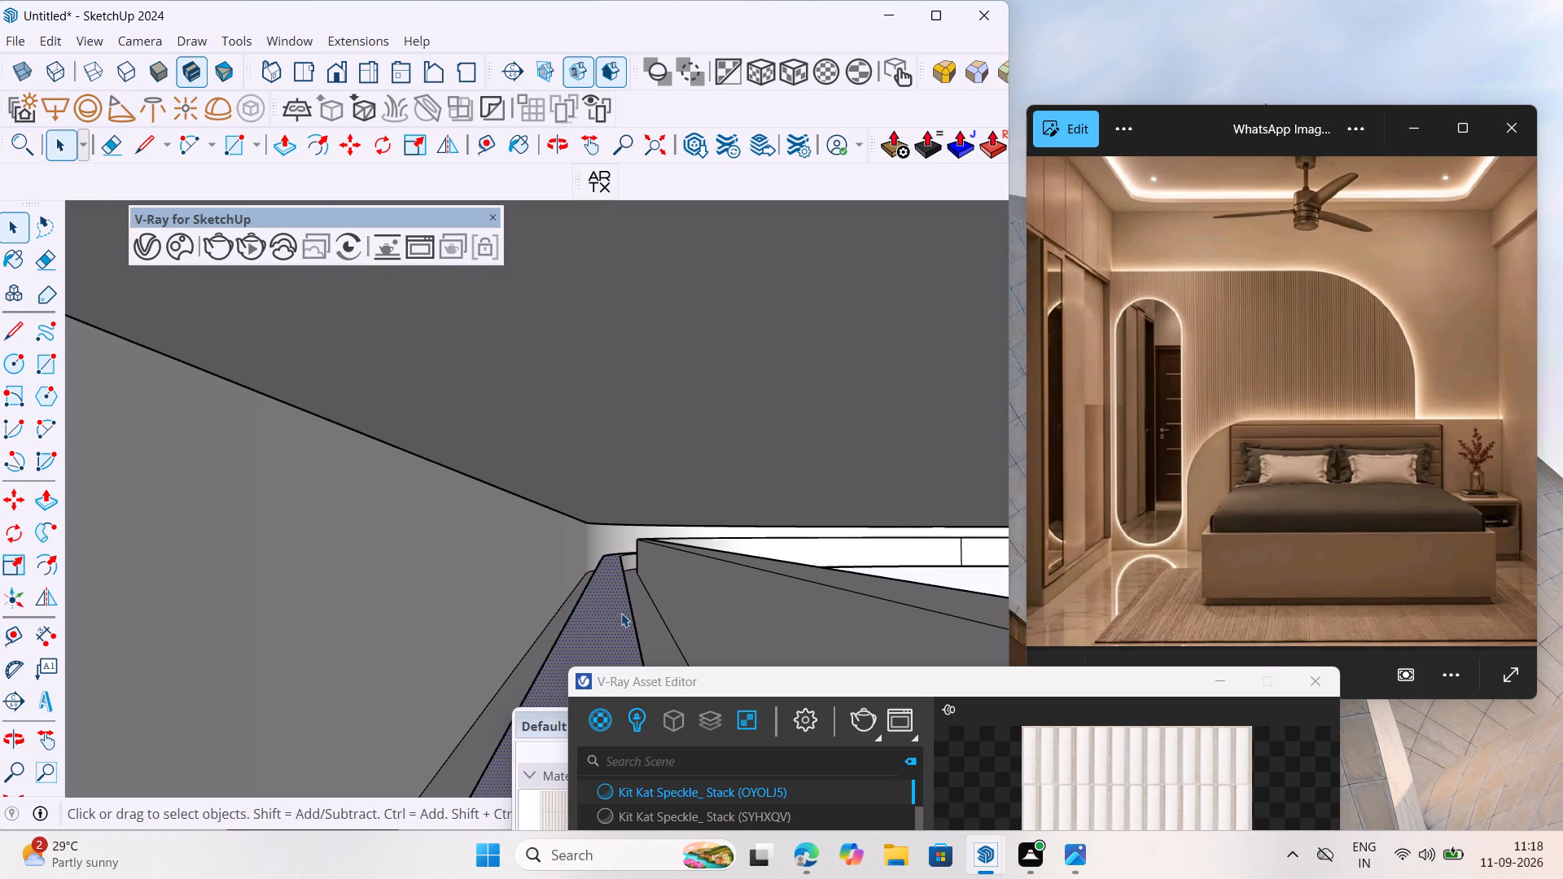
pyautogui.doubleClick(617, 602)
# Undock the large tool set to expose its lower tools, and fit the whole room in view.
pyautogui.moveTo(637, 601); pyautogui.dragTo(637, 601, button='middle')
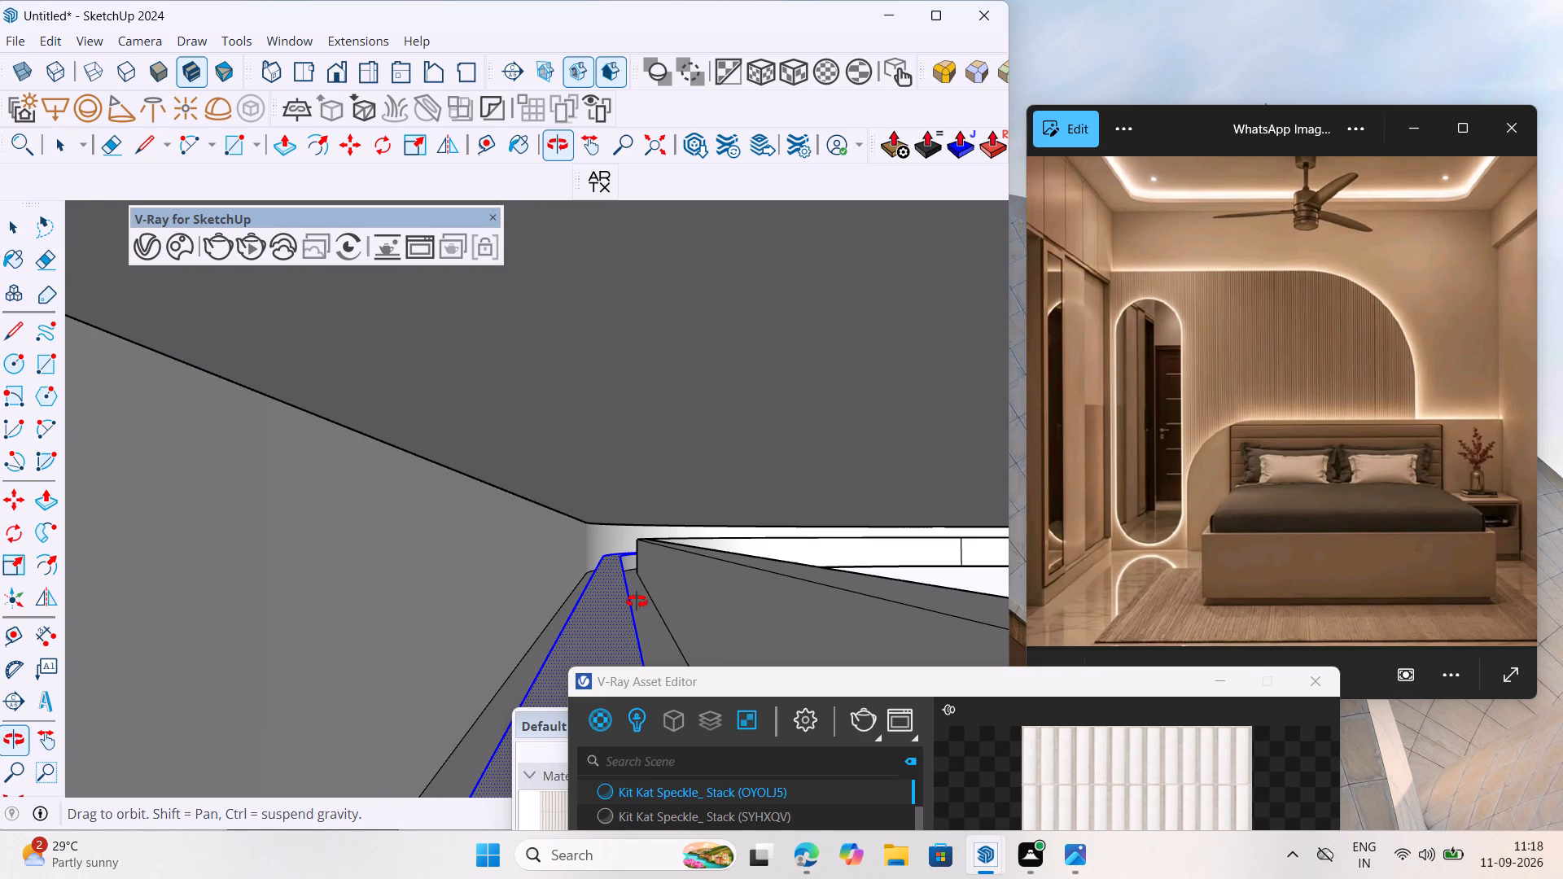
pyautogui.moveTo(637, 601); pyautogui.dragTo(674, 612, button='middle')
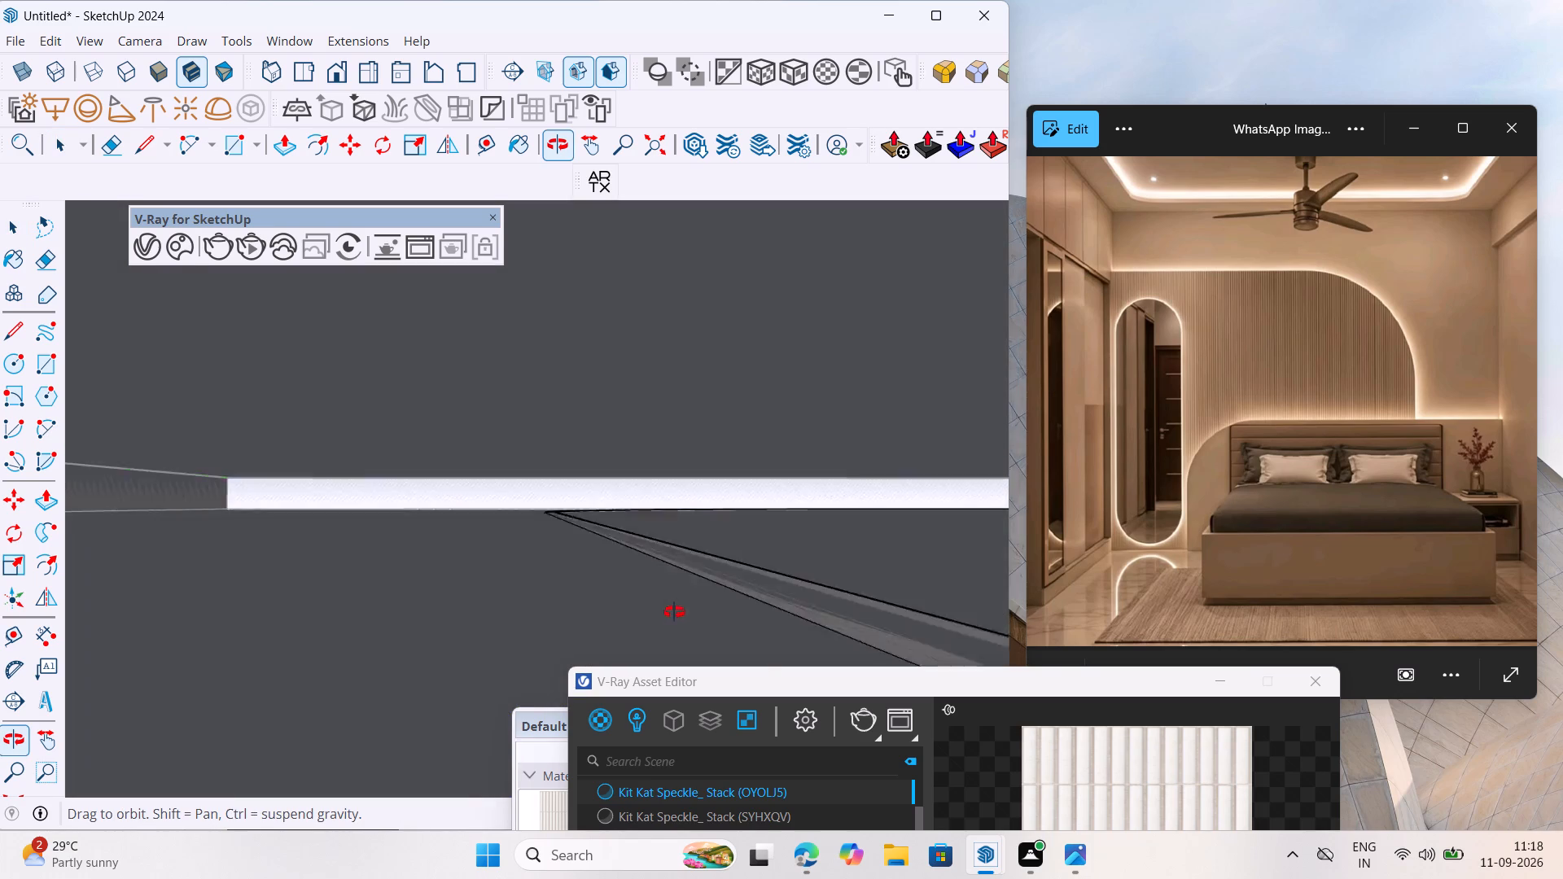
pyautogui.moveTo(674, 612); pyautogui.dragTo(587, 623, button='middle')
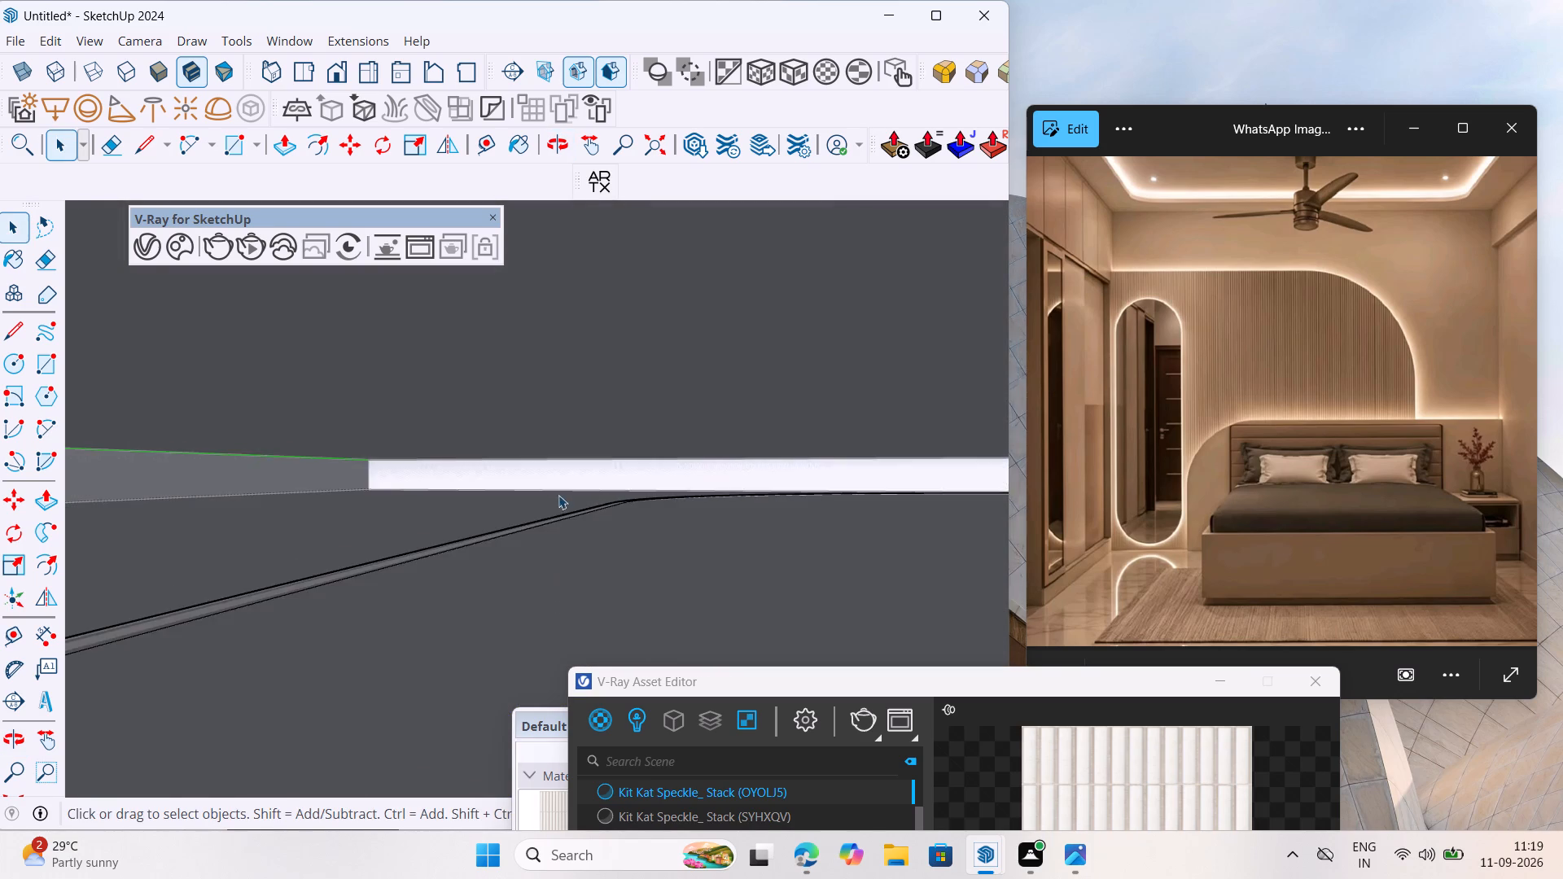
pyautogui.scroll(-15, 560, 495)
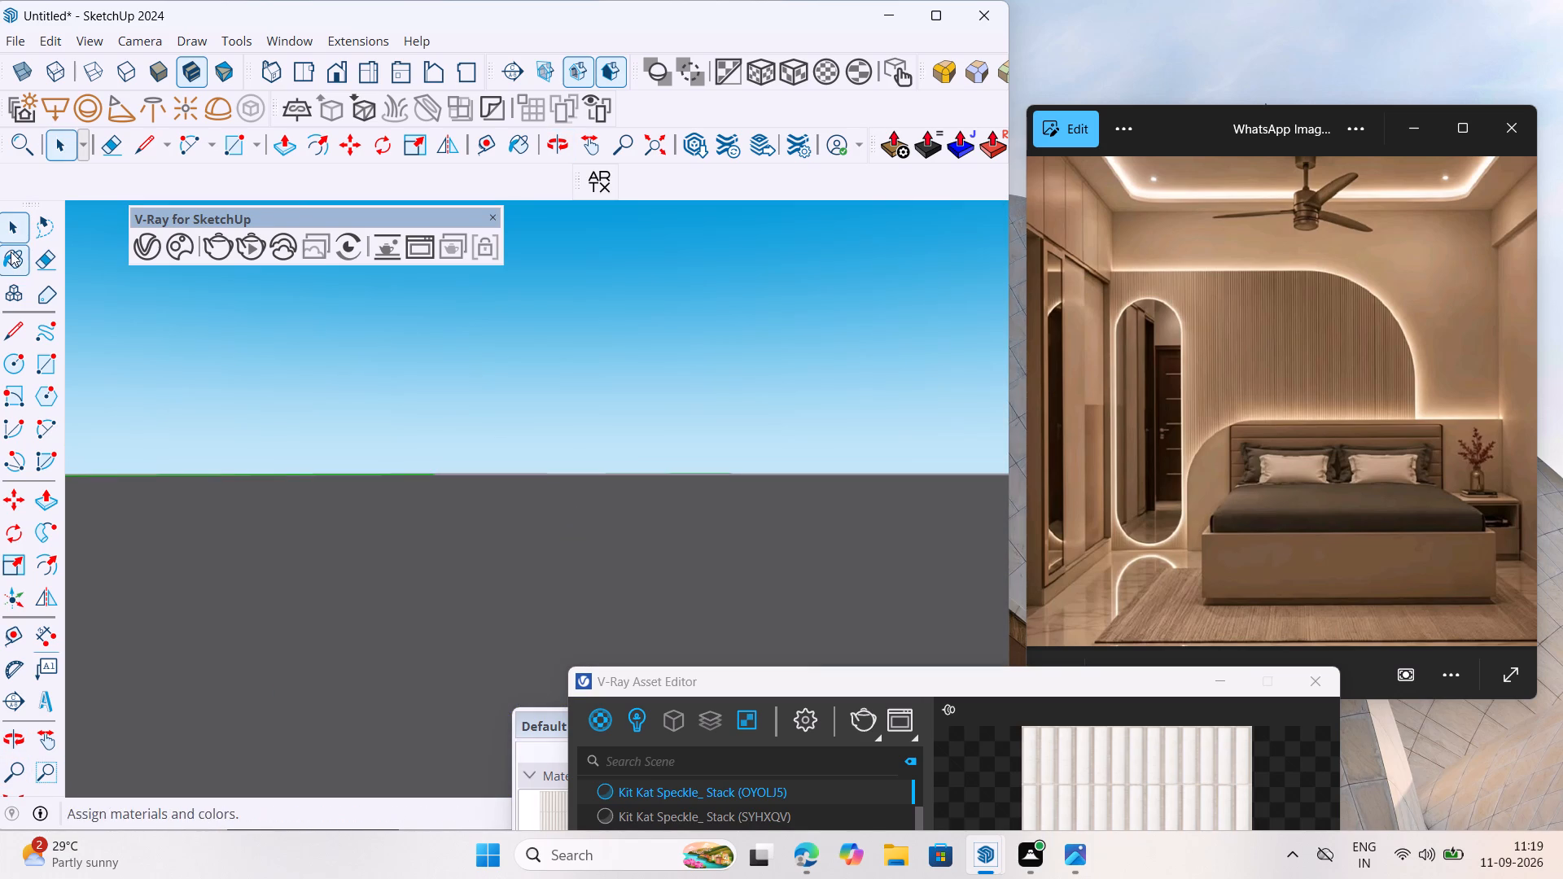
pyautogui.moveTo(23, 203); pyautogui.dragTo(18, 180)
pyautogui.click(13, 785)
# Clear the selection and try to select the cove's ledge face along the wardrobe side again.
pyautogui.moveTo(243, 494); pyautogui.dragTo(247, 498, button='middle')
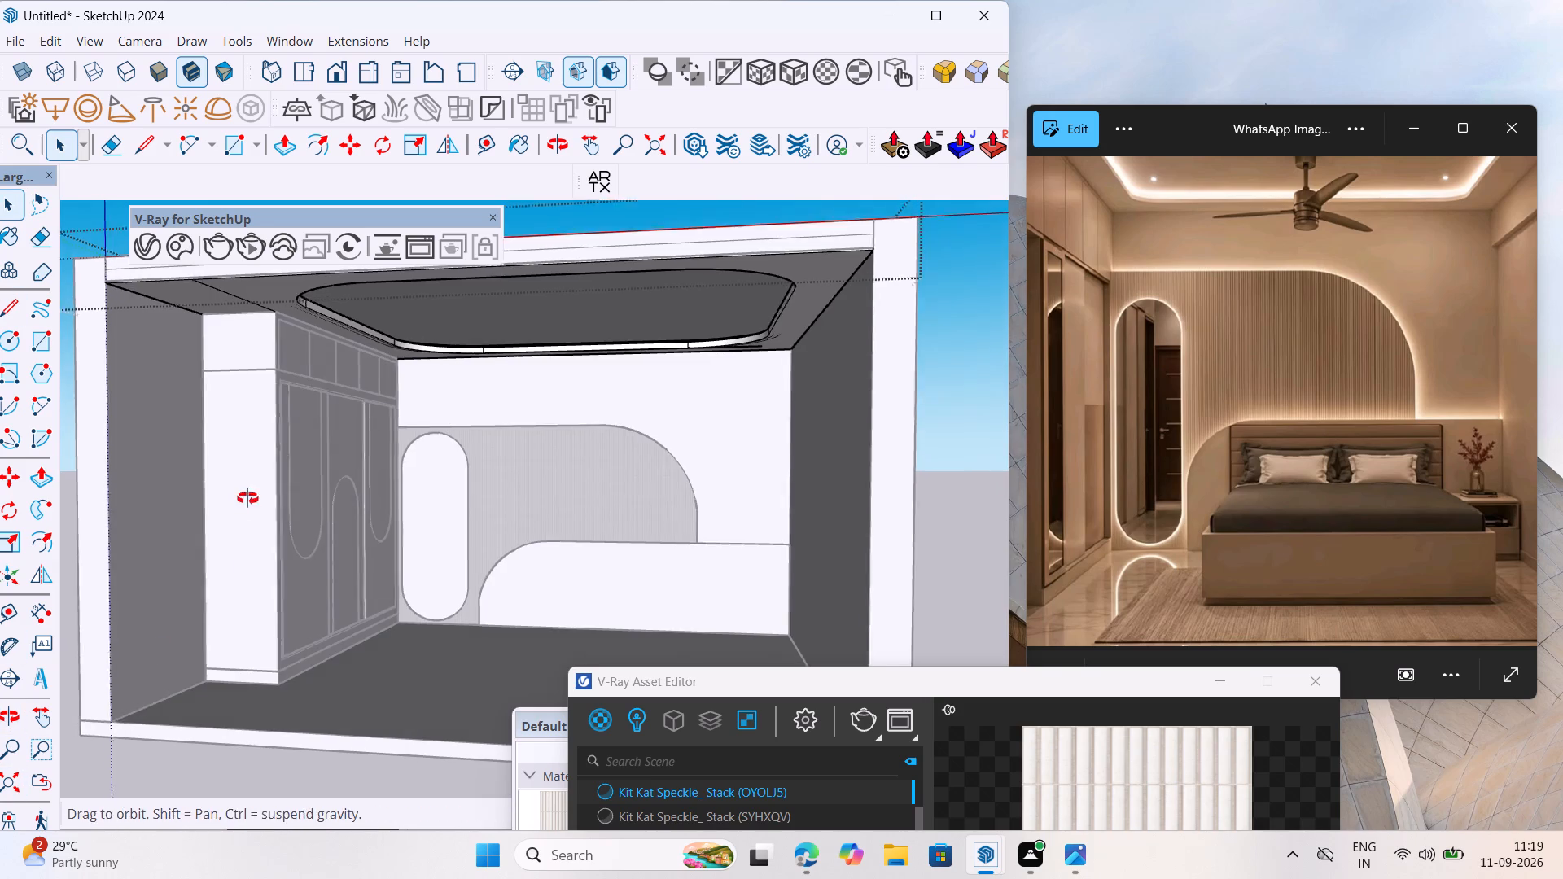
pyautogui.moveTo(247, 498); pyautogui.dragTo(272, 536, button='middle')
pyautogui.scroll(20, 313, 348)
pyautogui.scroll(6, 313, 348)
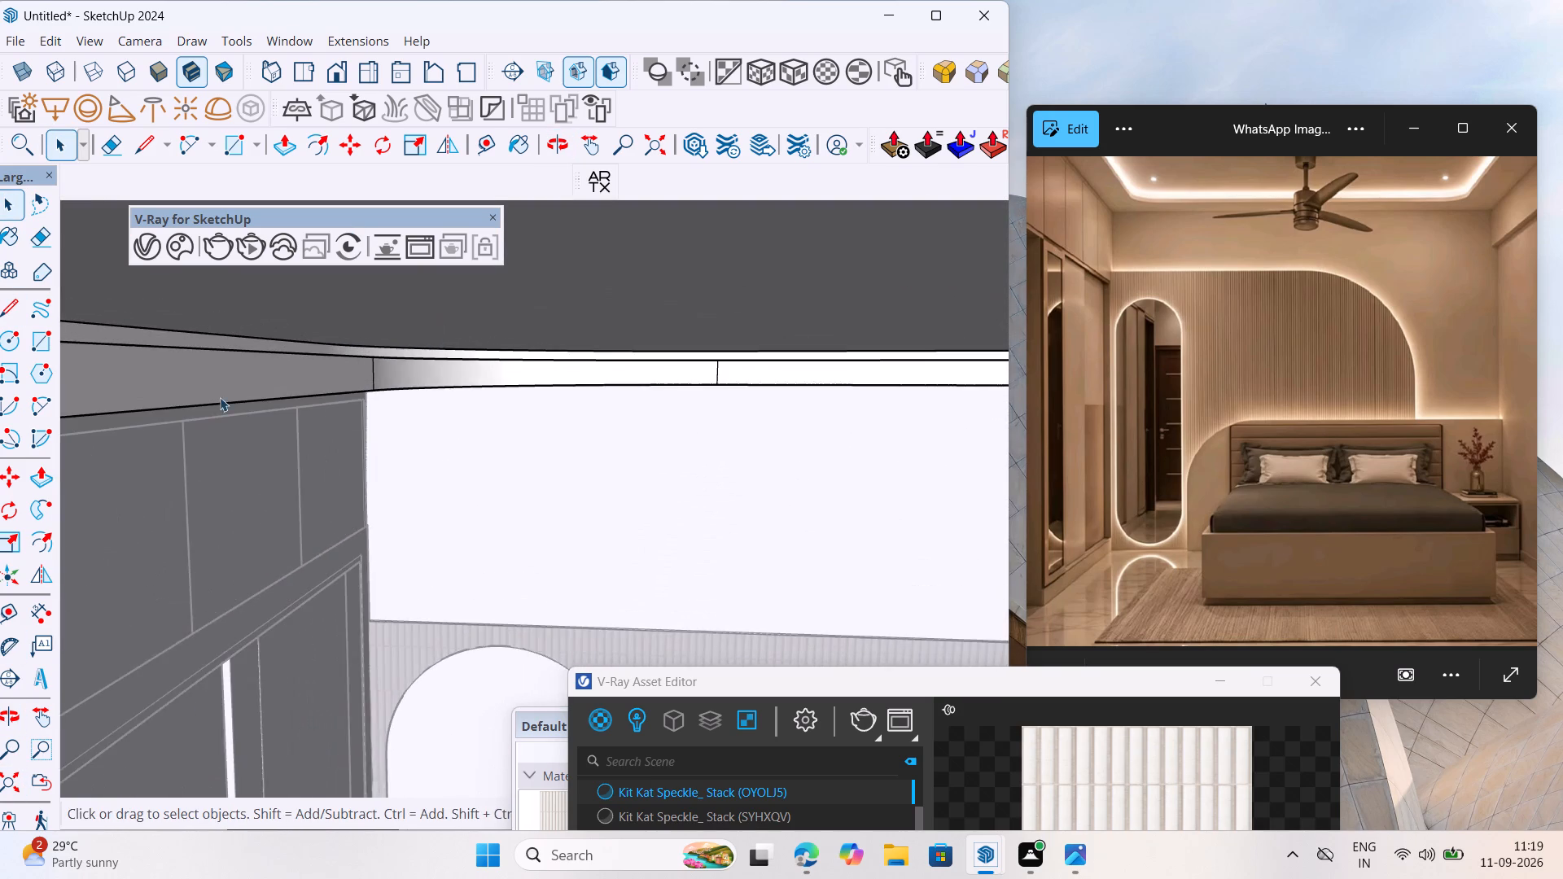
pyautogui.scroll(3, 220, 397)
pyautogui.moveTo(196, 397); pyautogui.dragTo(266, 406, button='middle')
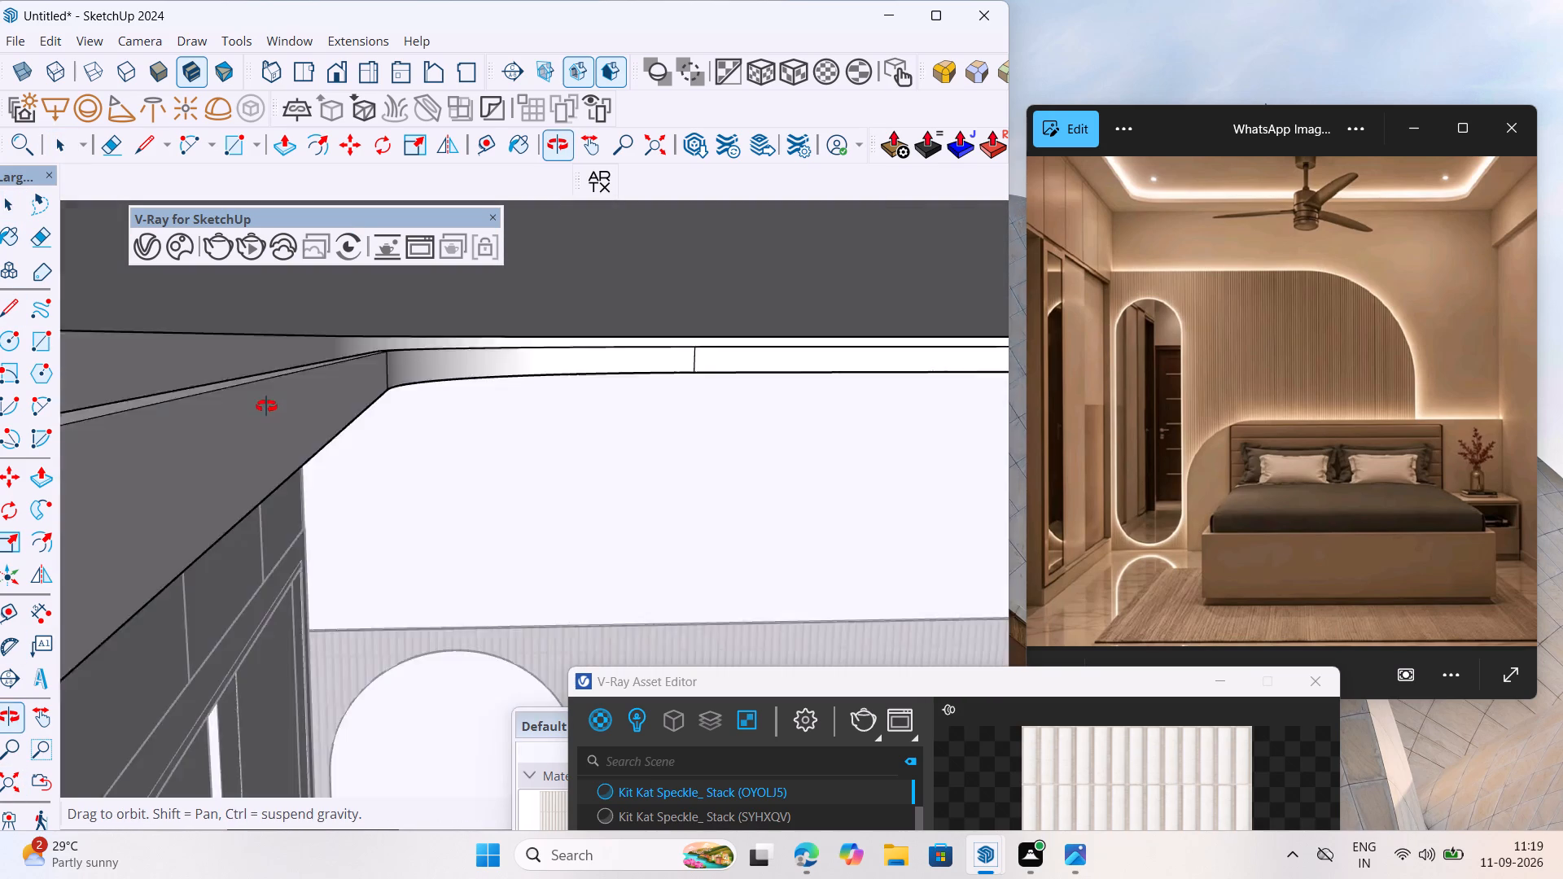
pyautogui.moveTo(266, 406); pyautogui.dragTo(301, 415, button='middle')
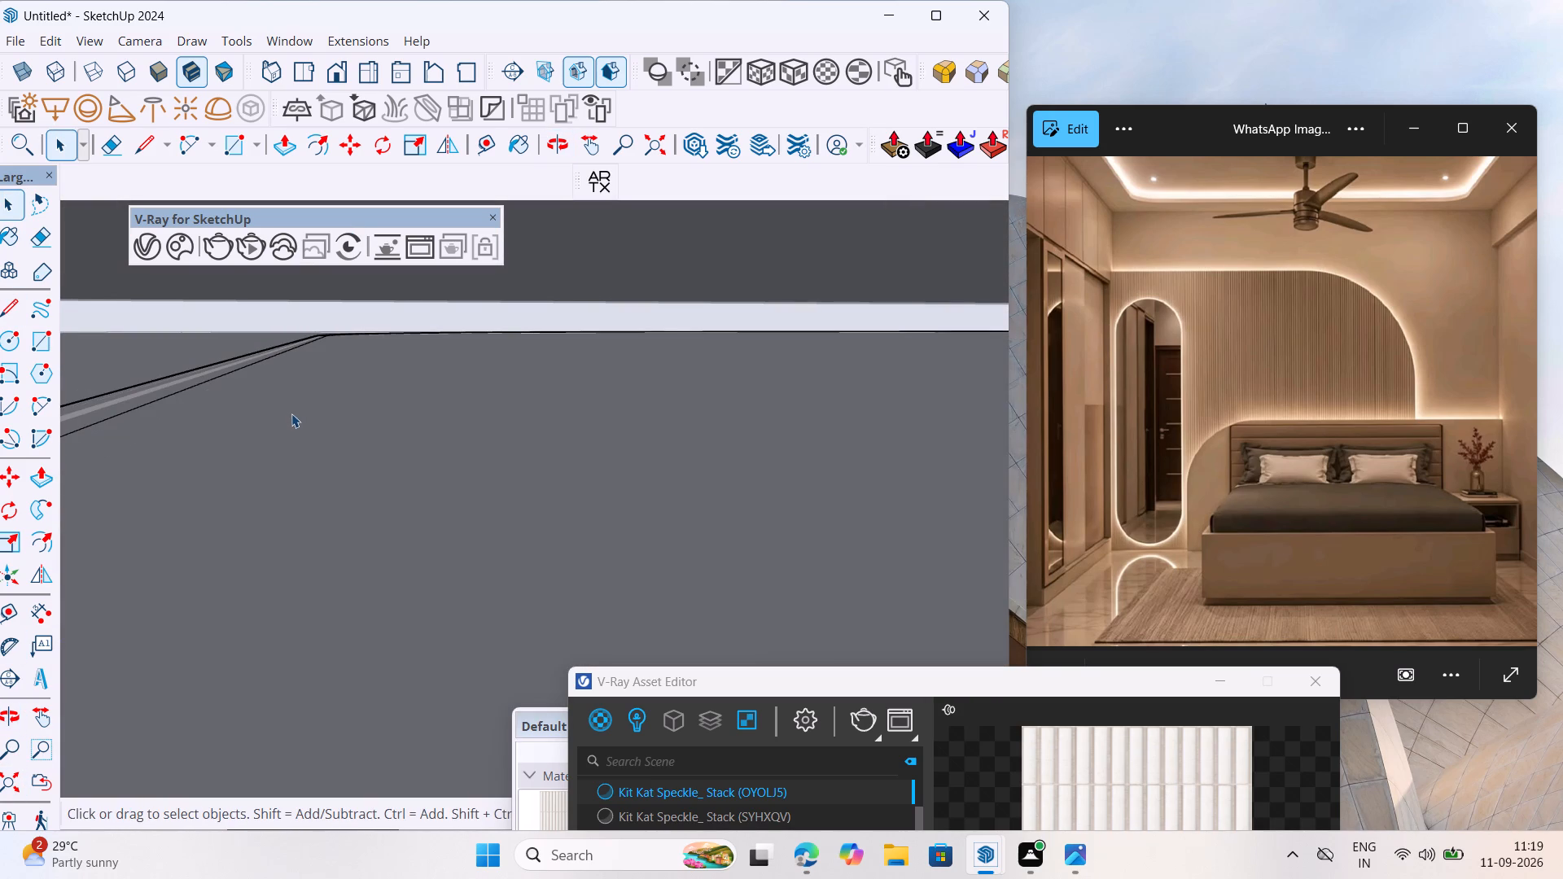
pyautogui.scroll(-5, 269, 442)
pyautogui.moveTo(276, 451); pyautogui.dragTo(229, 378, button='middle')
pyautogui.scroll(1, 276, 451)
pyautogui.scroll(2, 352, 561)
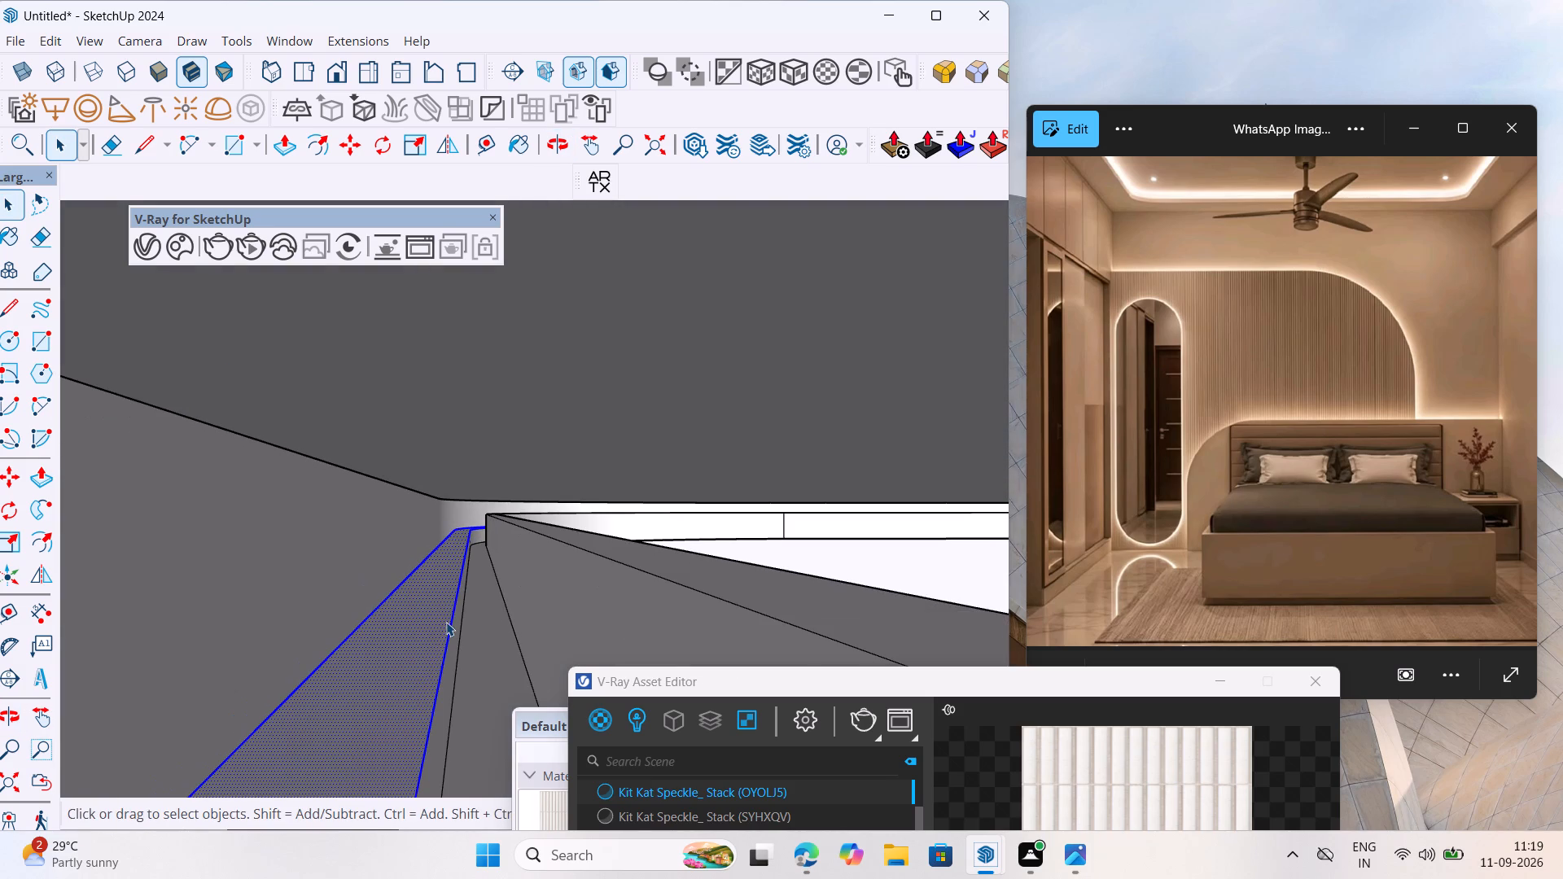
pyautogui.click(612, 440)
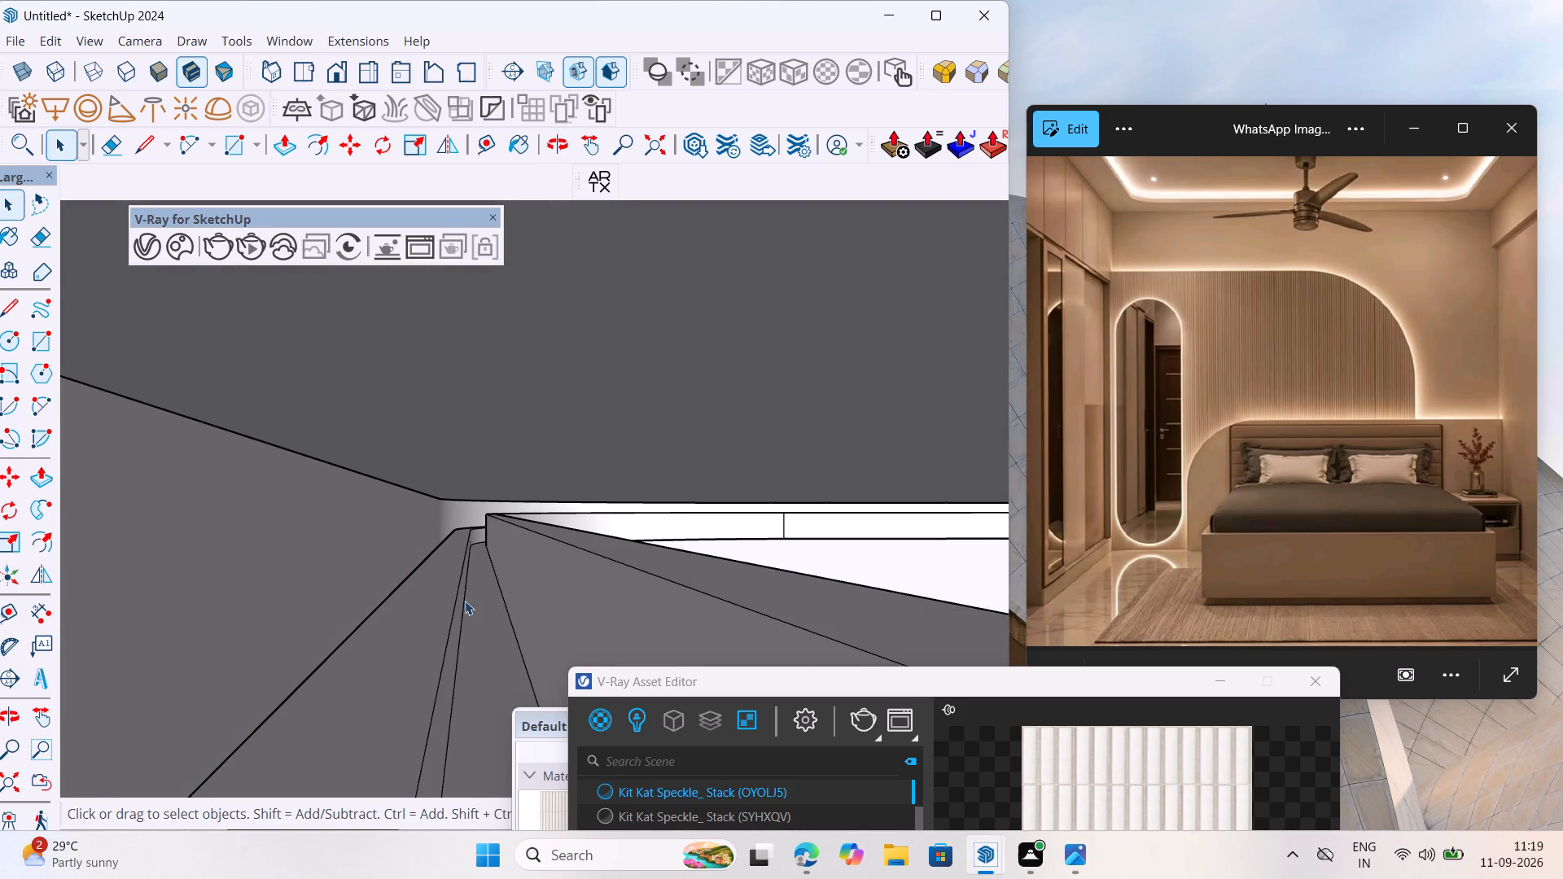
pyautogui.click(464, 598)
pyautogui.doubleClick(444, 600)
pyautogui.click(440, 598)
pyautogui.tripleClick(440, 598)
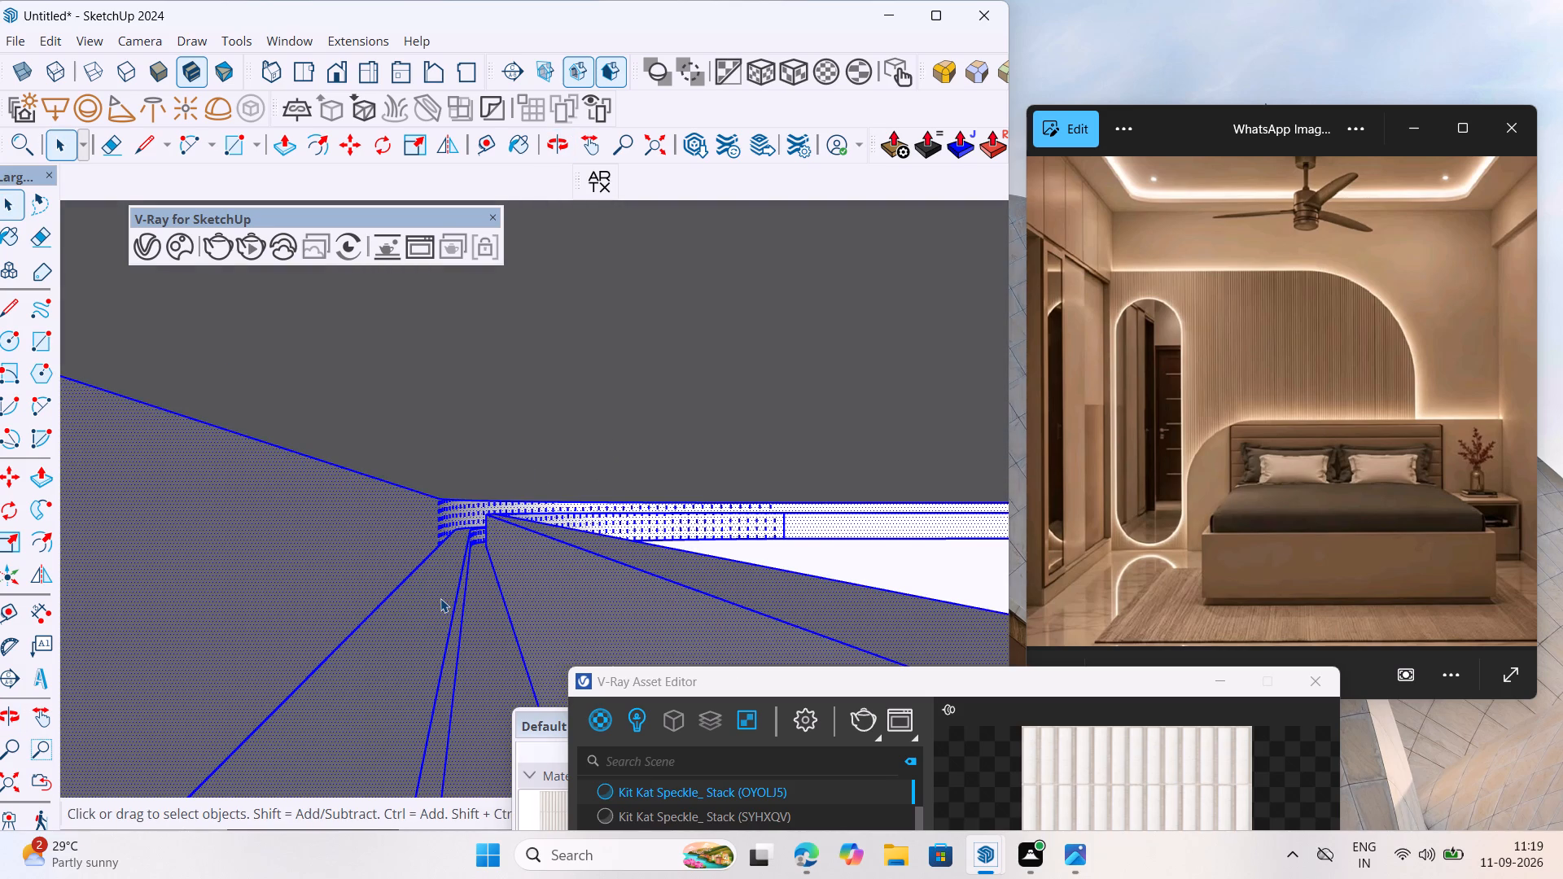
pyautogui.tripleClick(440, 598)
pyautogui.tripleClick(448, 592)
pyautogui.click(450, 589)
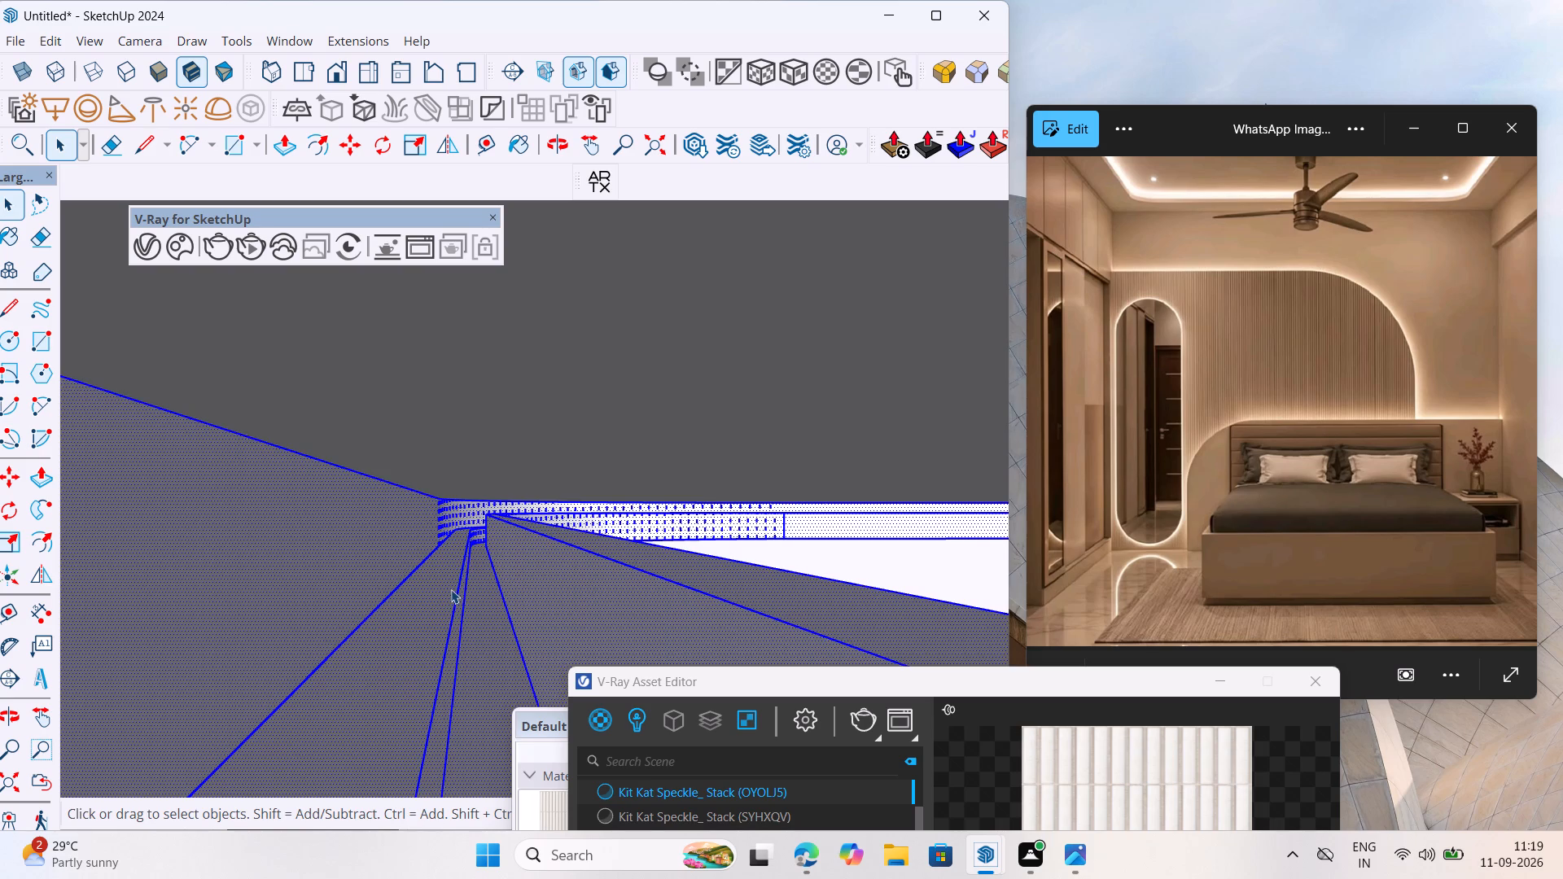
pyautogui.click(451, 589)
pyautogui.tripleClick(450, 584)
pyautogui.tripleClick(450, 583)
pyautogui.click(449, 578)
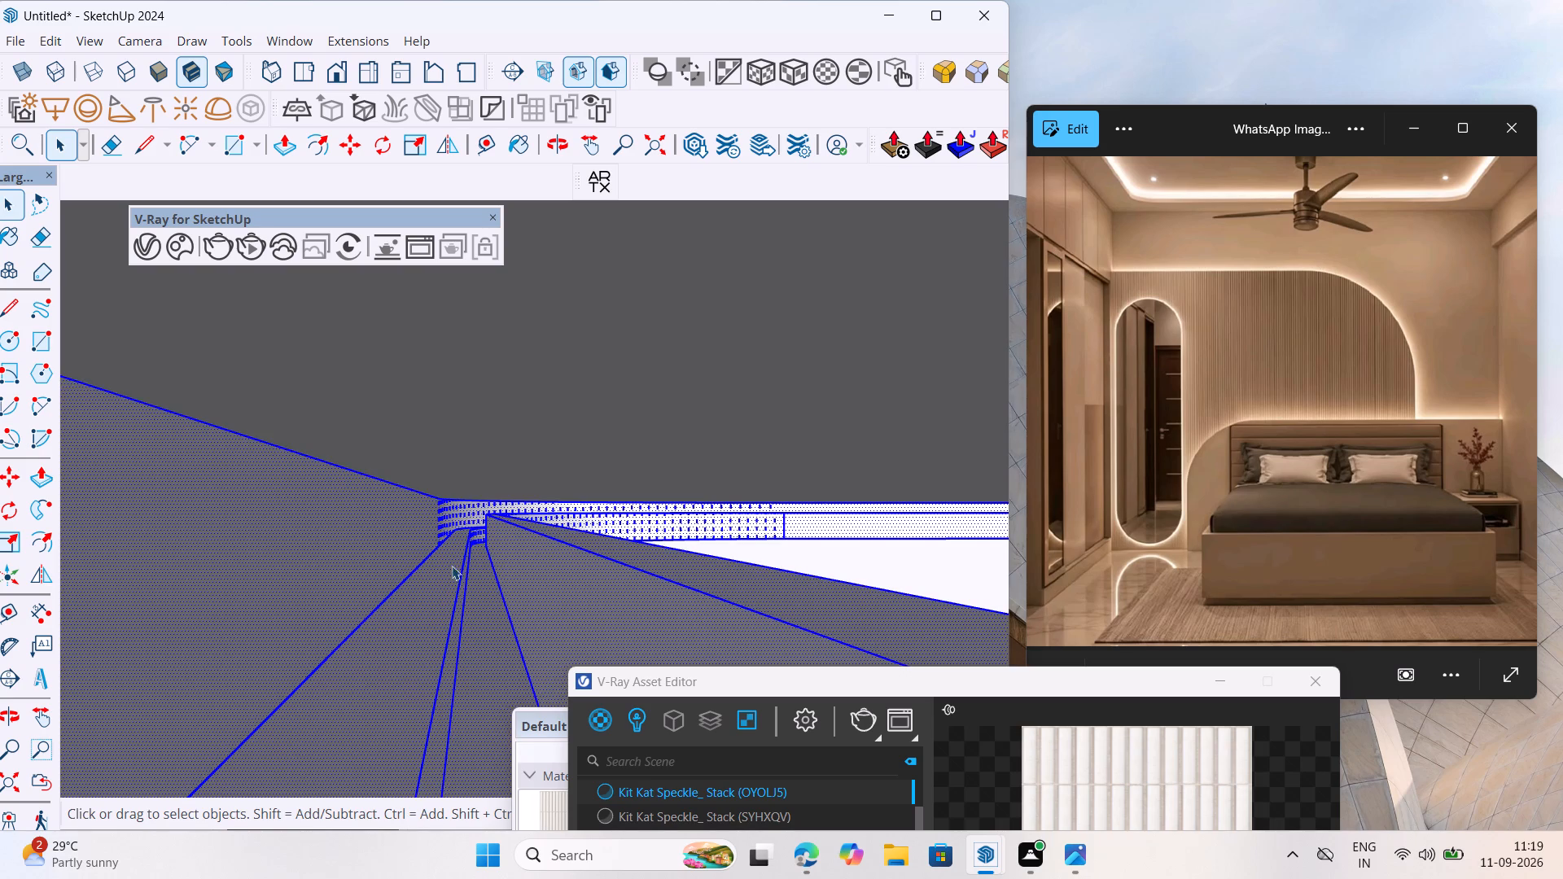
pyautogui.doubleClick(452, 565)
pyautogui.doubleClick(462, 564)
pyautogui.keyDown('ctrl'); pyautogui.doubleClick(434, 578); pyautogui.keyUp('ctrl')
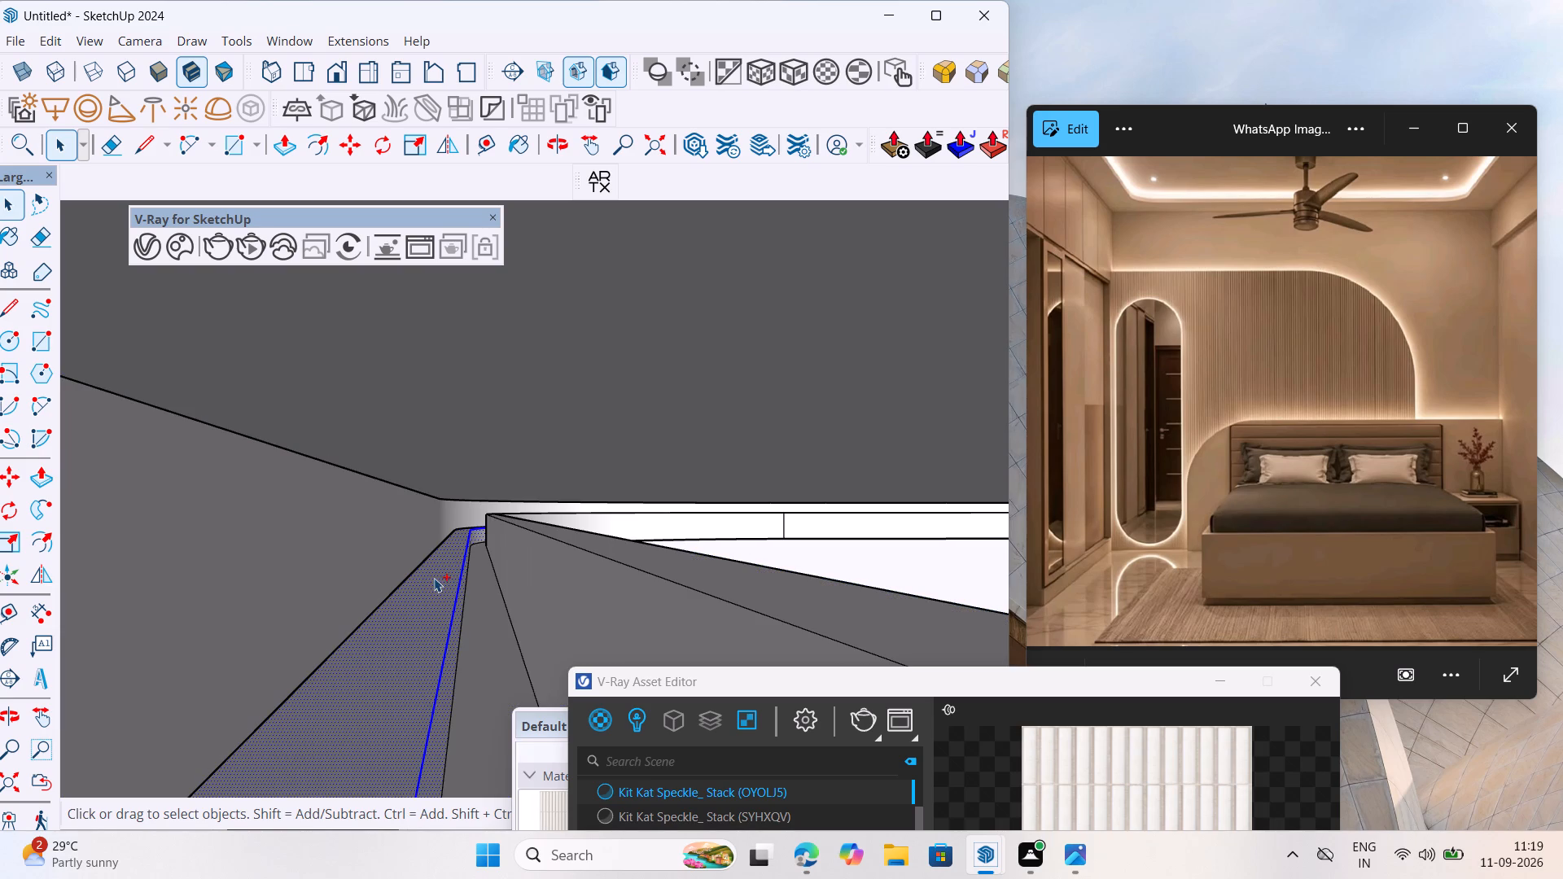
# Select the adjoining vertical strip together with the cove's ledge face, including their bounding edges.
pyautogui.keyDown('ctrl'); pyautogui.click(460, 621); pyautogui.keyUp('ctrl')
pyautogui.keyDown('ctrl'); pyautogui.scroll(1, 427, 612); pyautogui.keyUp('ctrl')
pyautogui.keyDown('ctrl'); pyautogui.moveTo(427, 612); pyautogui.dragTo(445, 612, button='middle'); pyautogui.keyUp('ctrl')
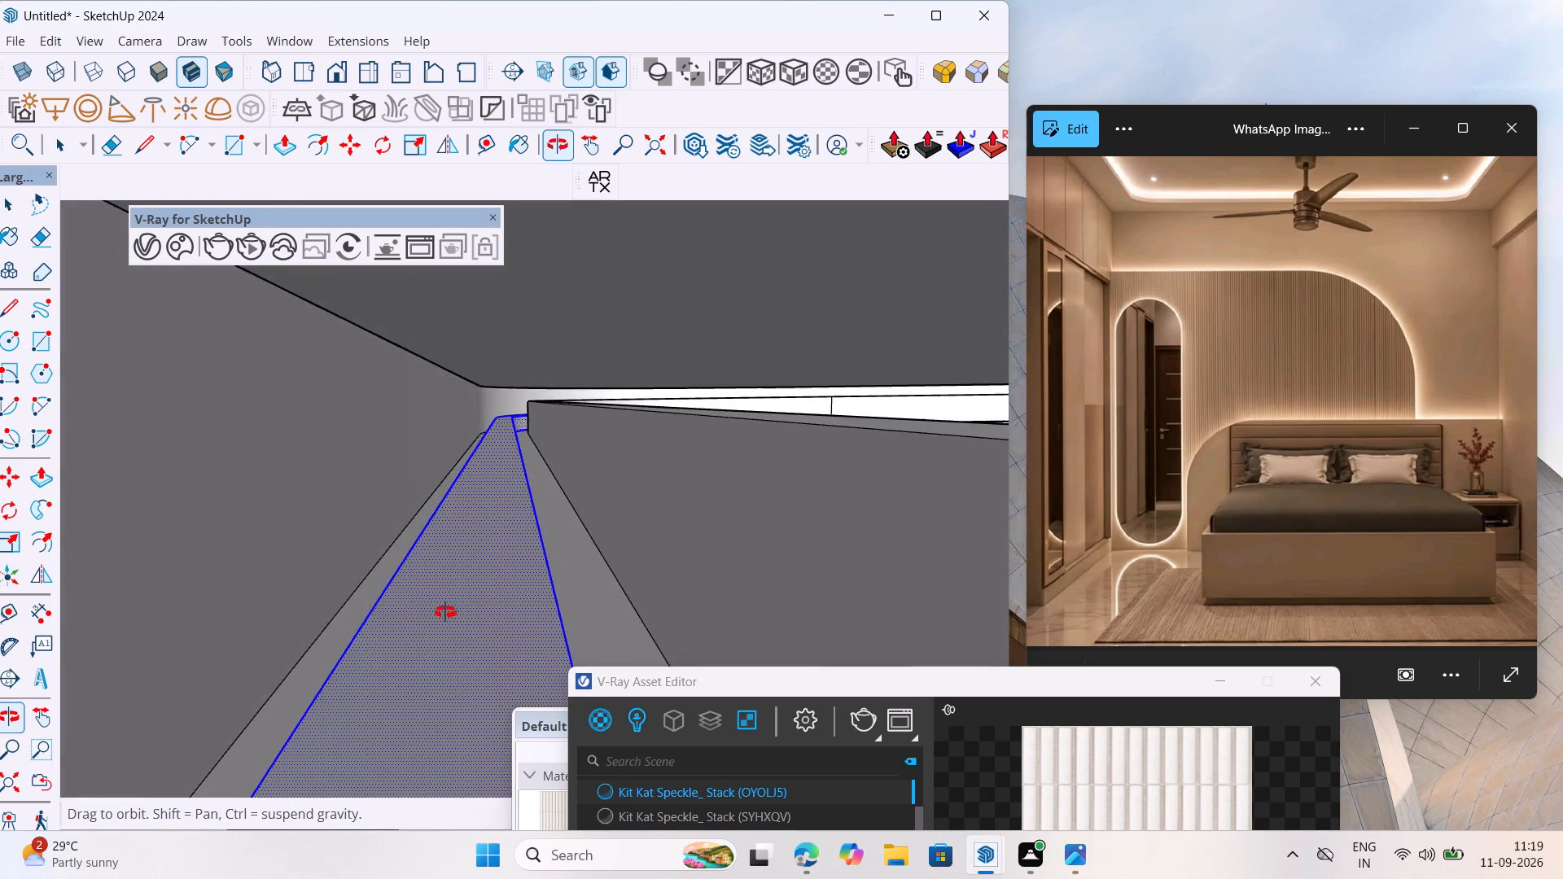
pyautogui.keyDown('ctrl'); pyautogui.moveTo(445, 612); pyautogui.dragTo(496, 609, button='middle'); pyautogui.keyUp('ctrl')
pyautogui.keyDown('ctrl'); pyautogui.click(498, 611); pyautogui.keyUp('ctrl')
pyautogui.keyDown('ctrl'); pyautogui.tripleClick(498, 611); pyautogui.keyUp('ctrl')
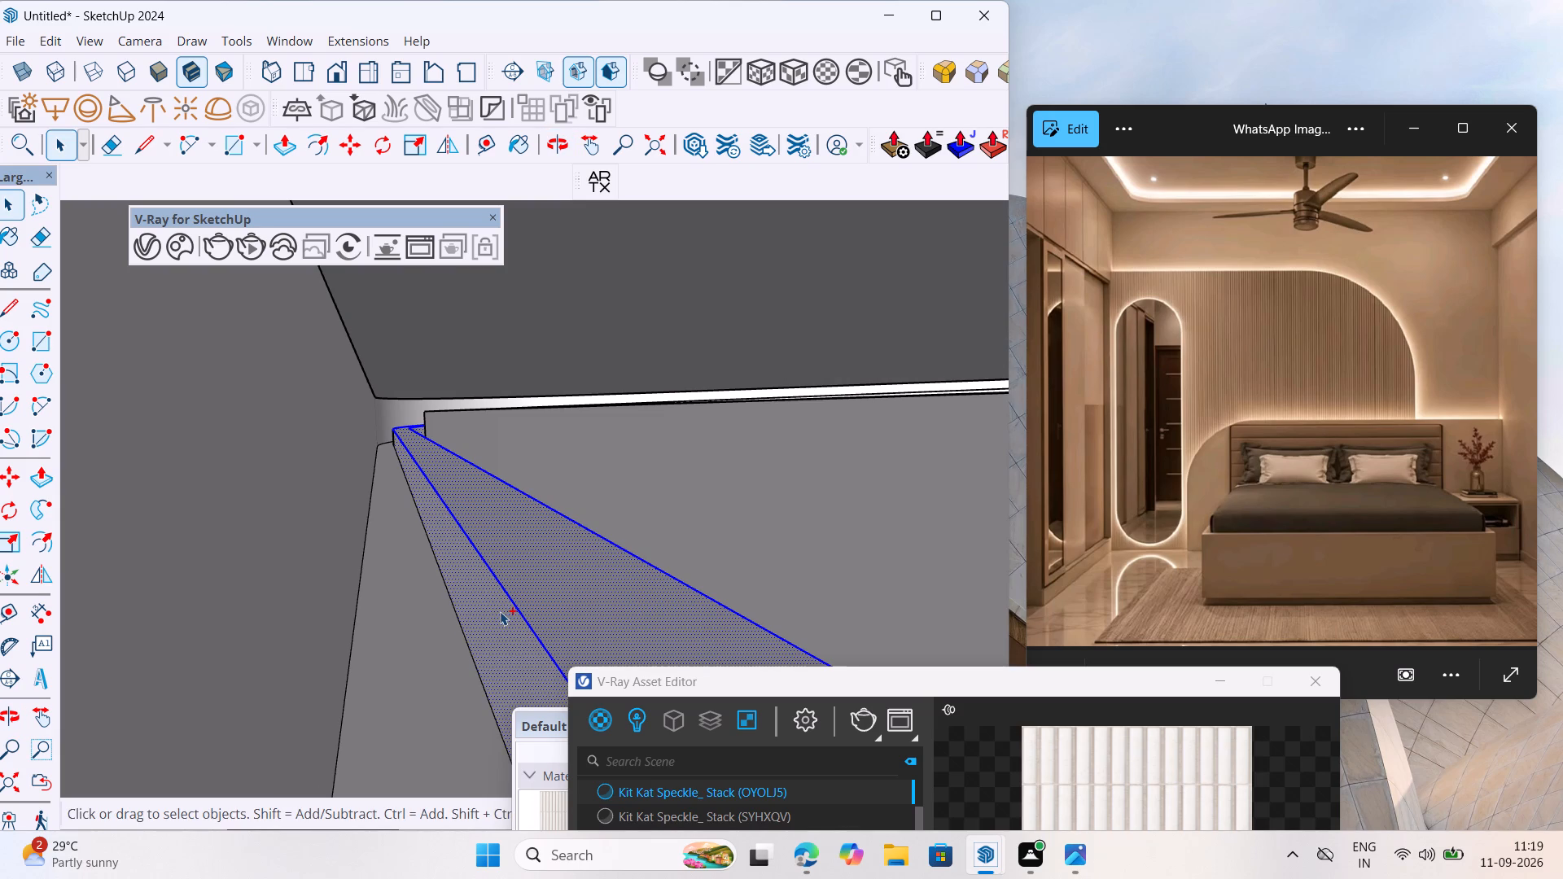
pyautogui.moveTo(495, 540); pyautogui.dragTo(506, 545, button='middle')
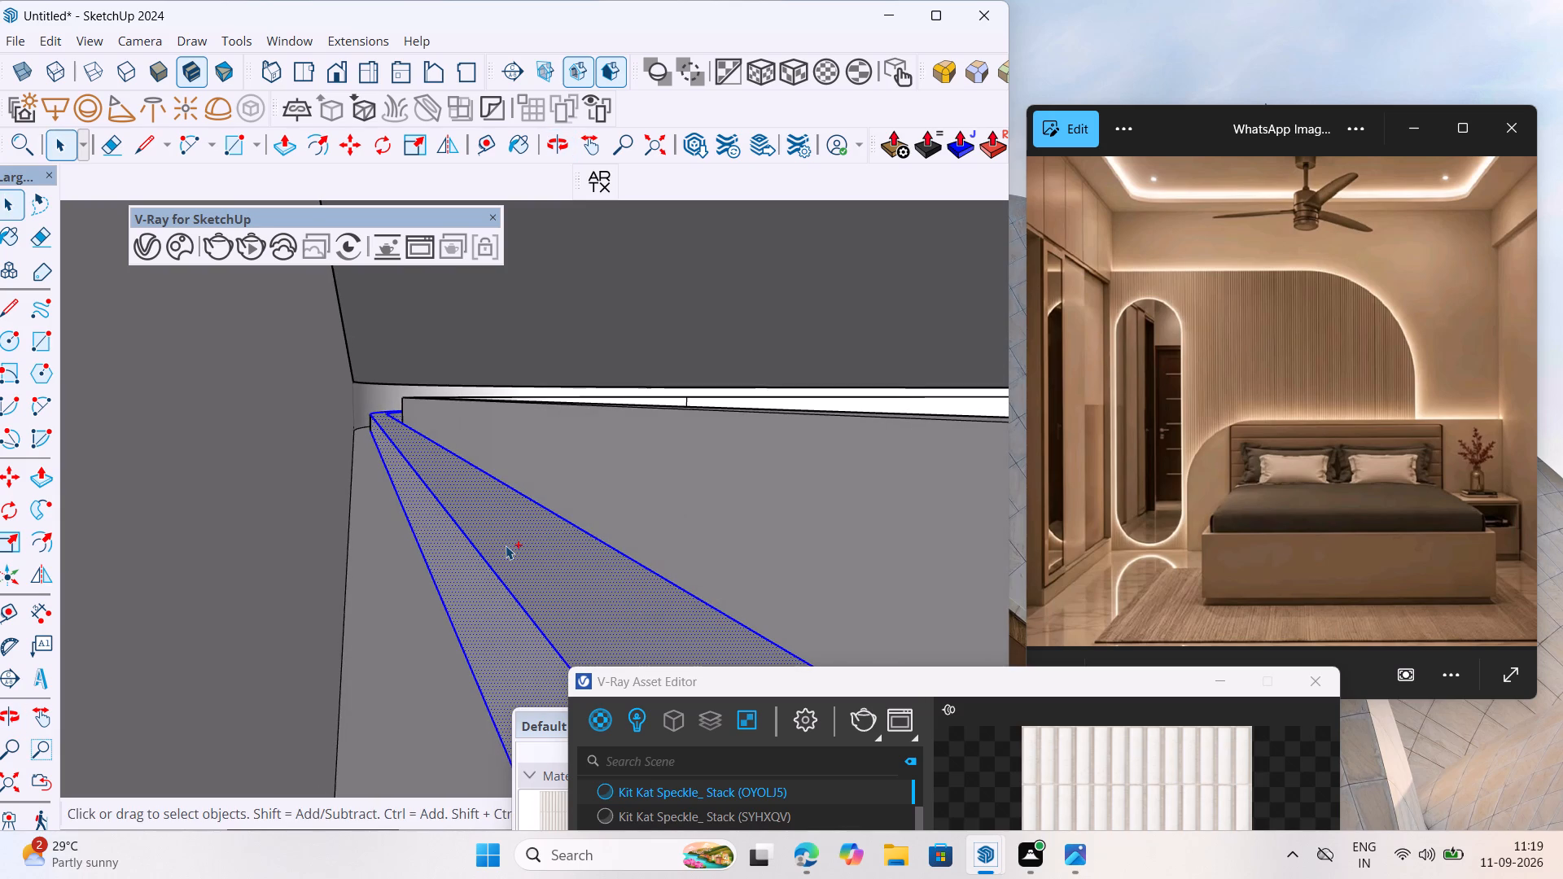
# Push the raised strip's top face on the cove ledge back down to flatten it with Push/Pull.
pyautogui.press('space')
pyautogui.click(496, 540)
pyautogui.click(497, 540)
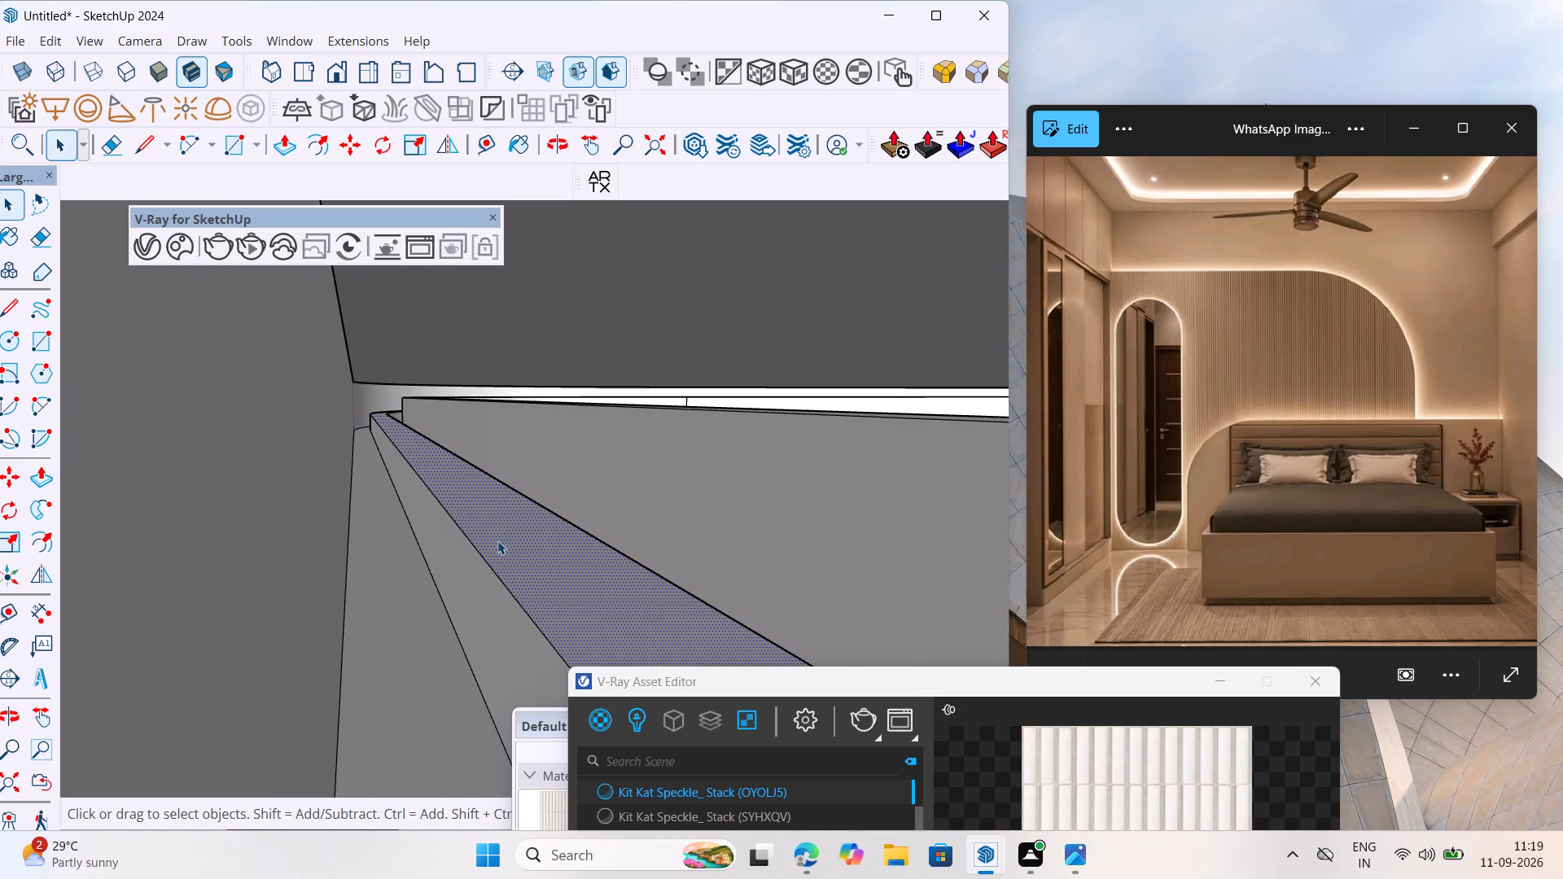
pyautogui.click(37, 478)
pyautogui.click(518, 513)
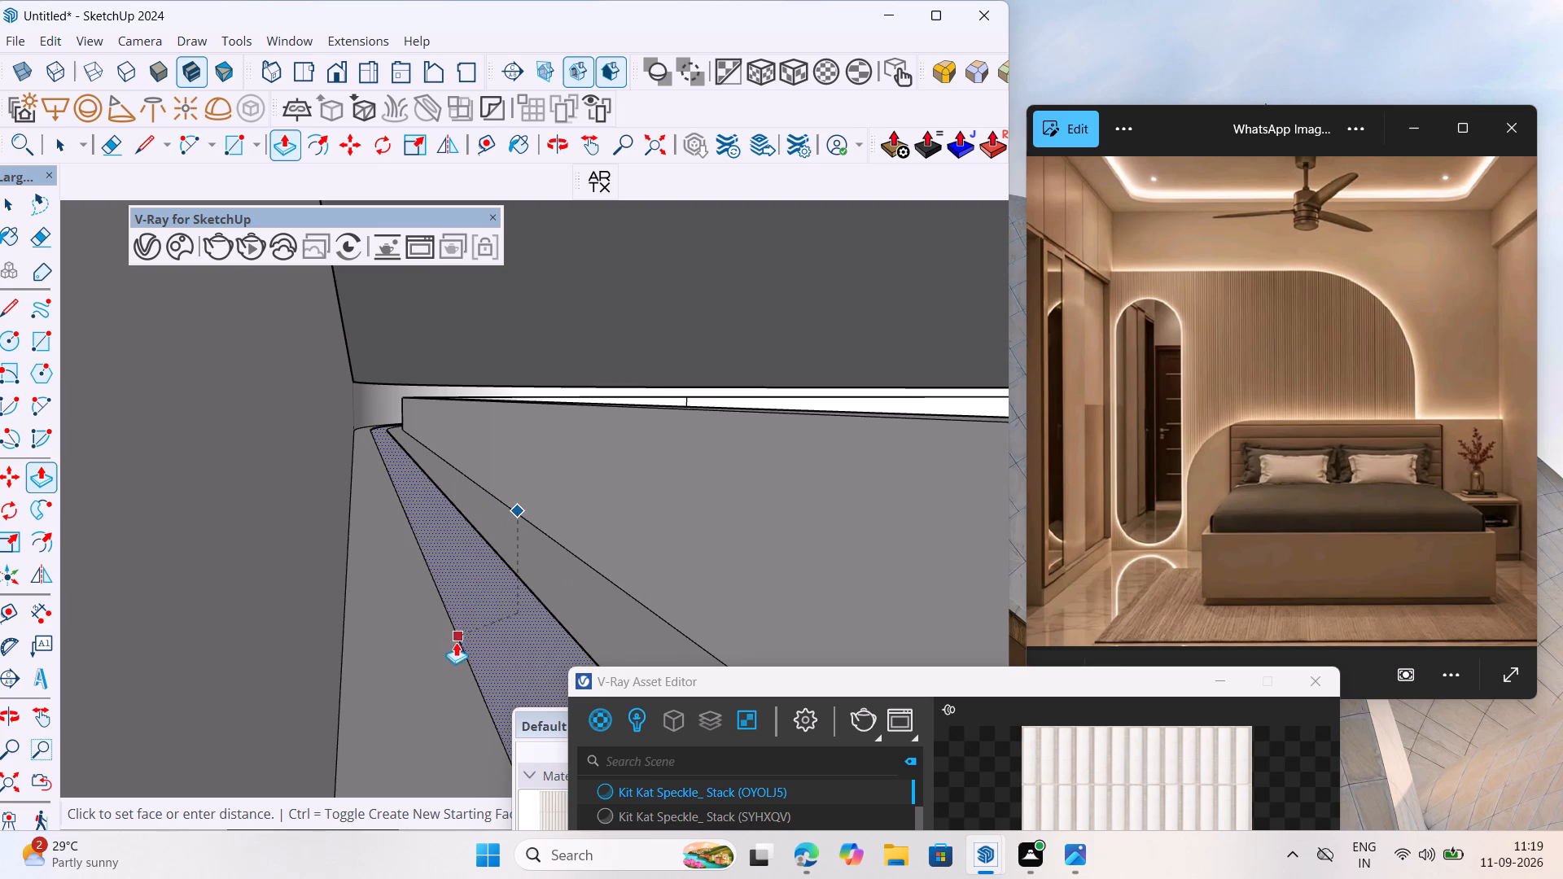
pyautogui.click(464, 671)
# Select the flattened ledge strip face with its bounding edges and make it a group.
pyautogui.press('space')
pyautogui.doubleClick(495, 624)
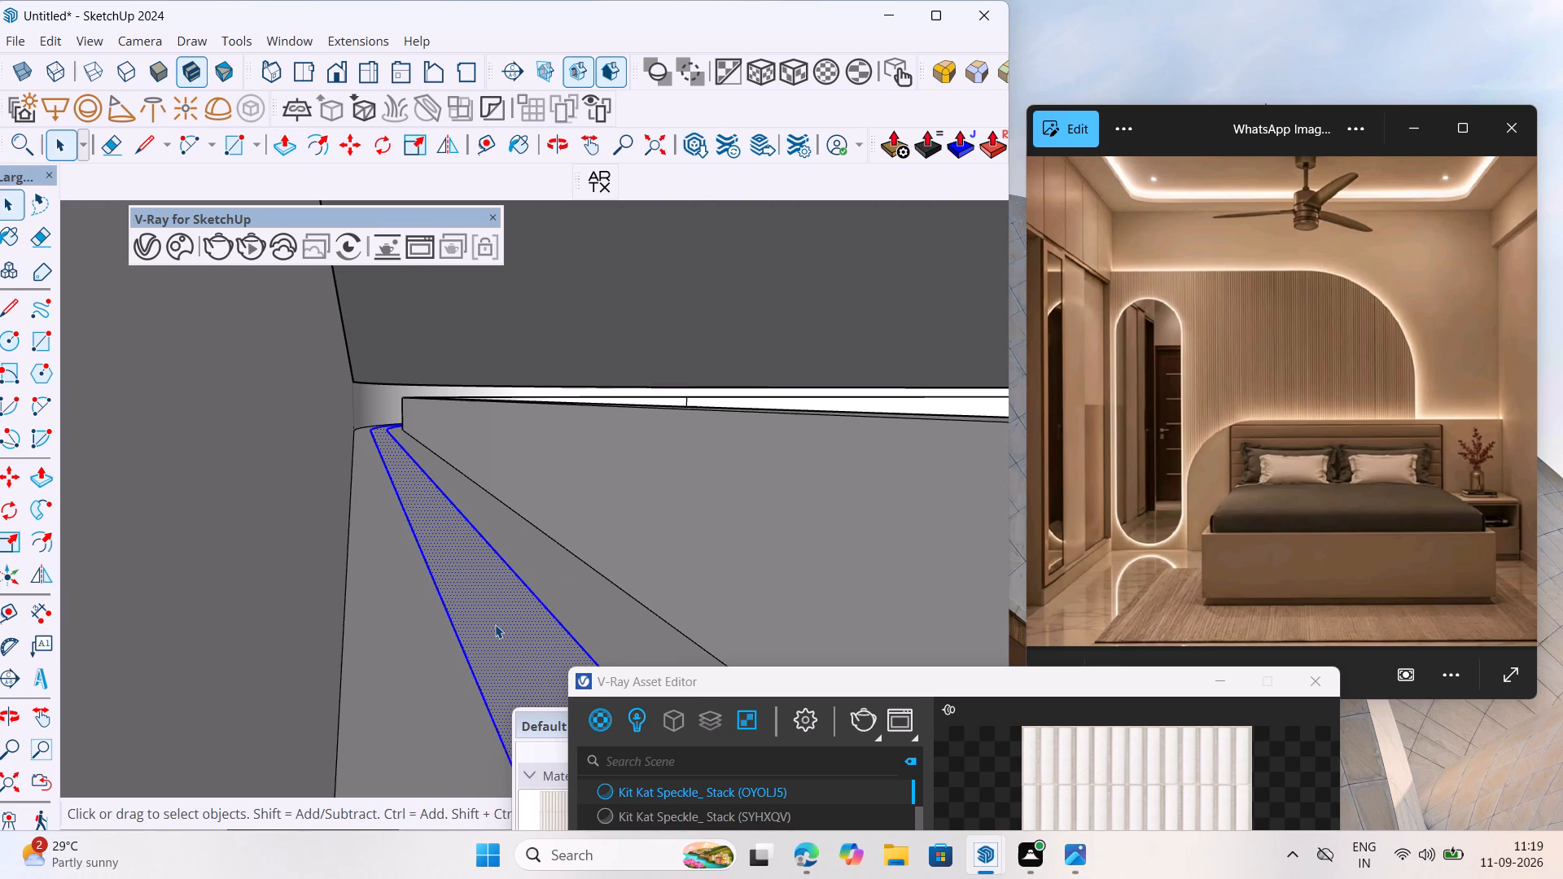
pyautogui.rightClick(495, 621)
pyautogui.click(615, 199)
# Open the strip group, extrude its face by 1" and close the group.
pyautogui.tripleClick(462, 553)
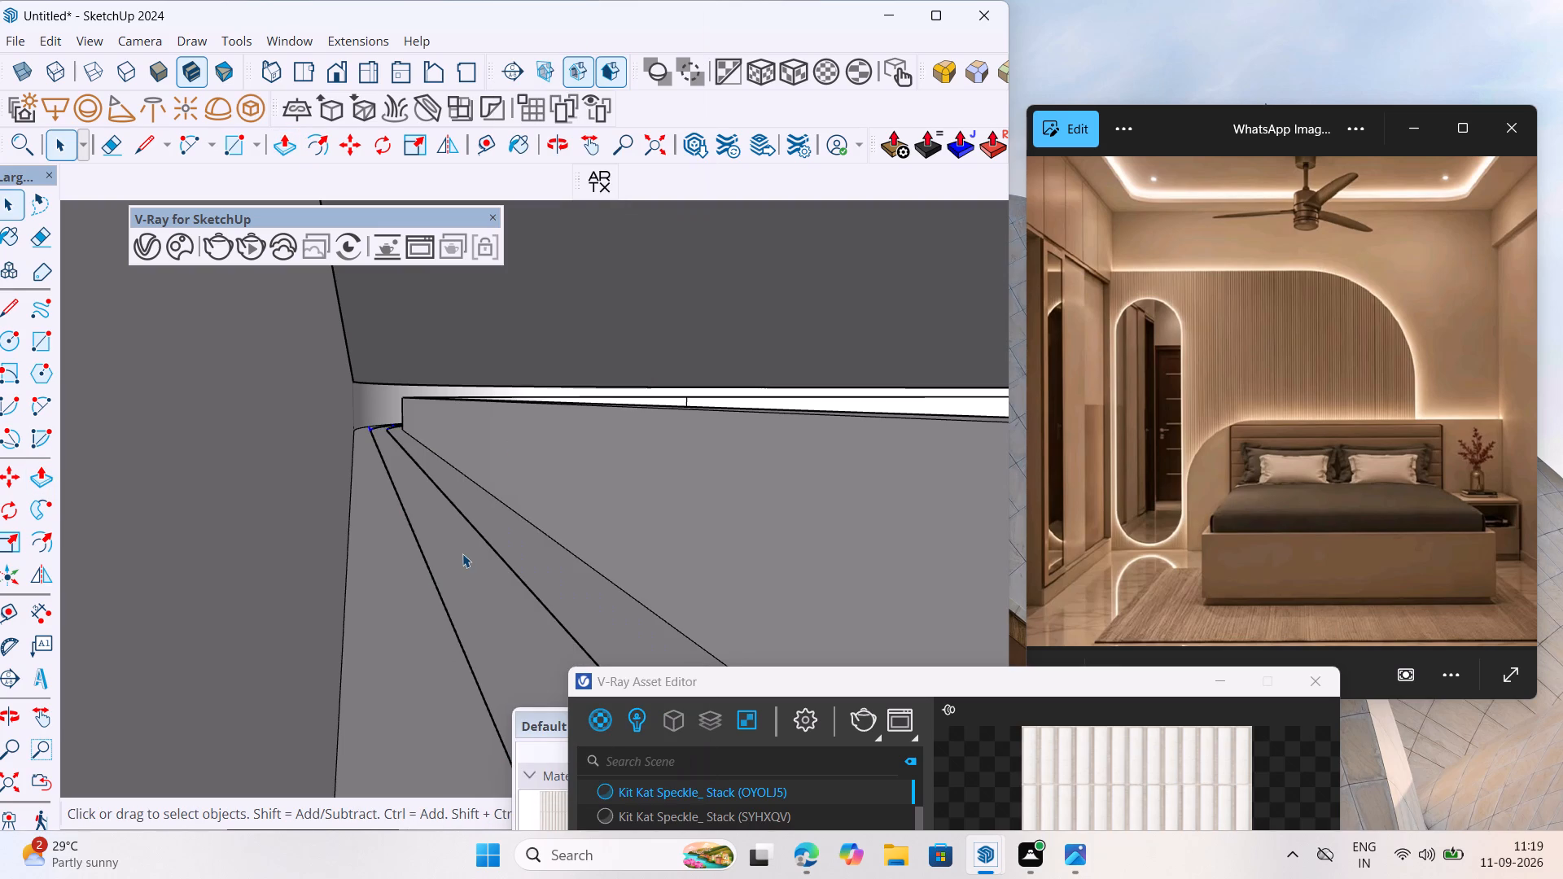
pyautogui.click(44, 471)
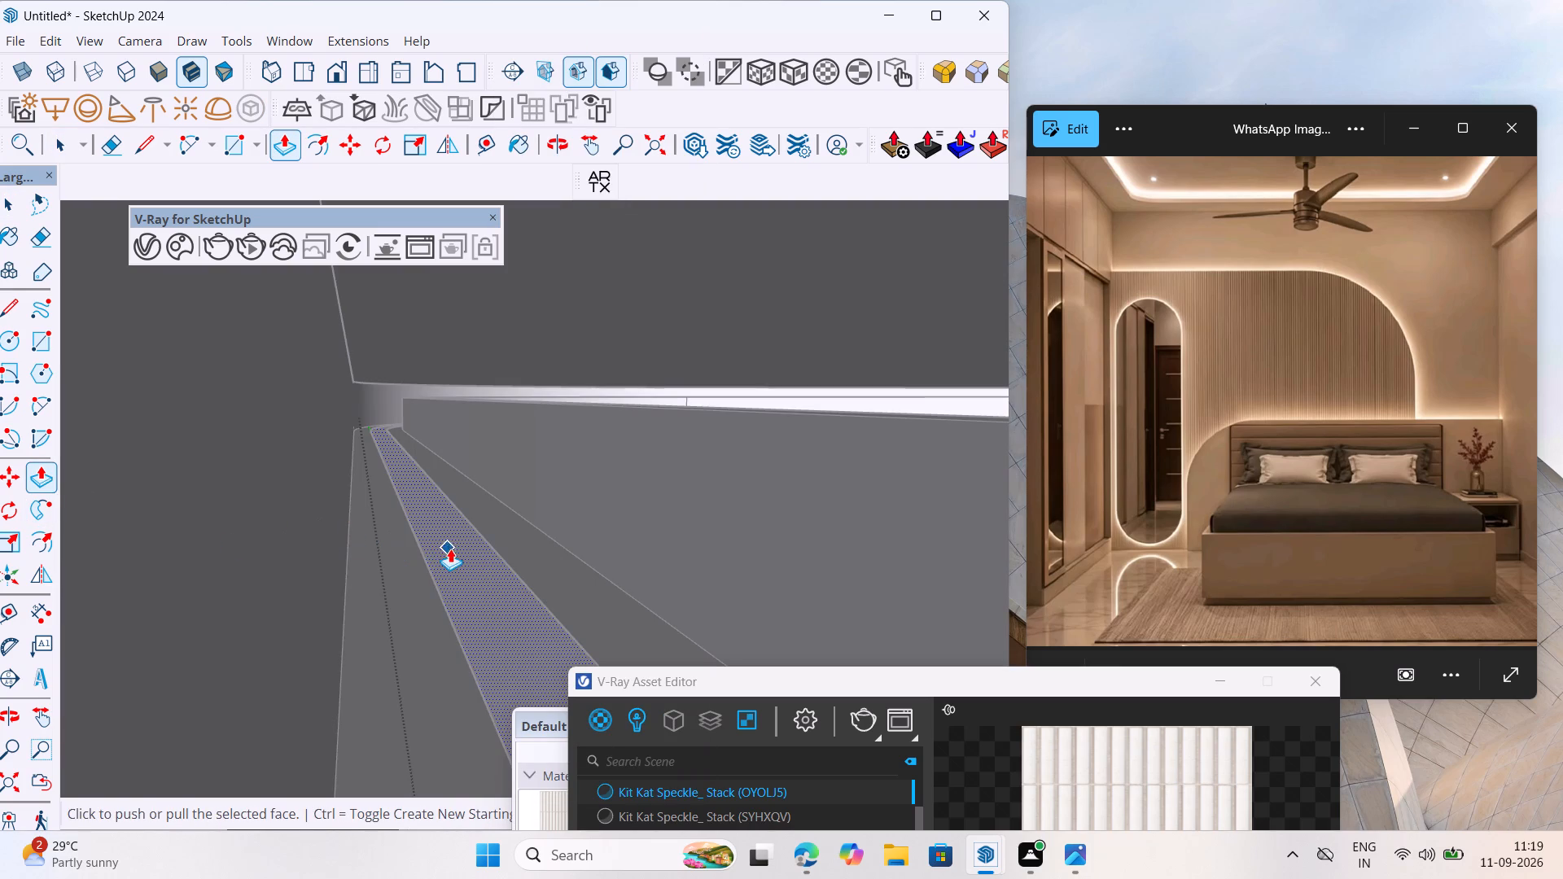
pyautogui.click(453, 549)
pyautogui.press('1')
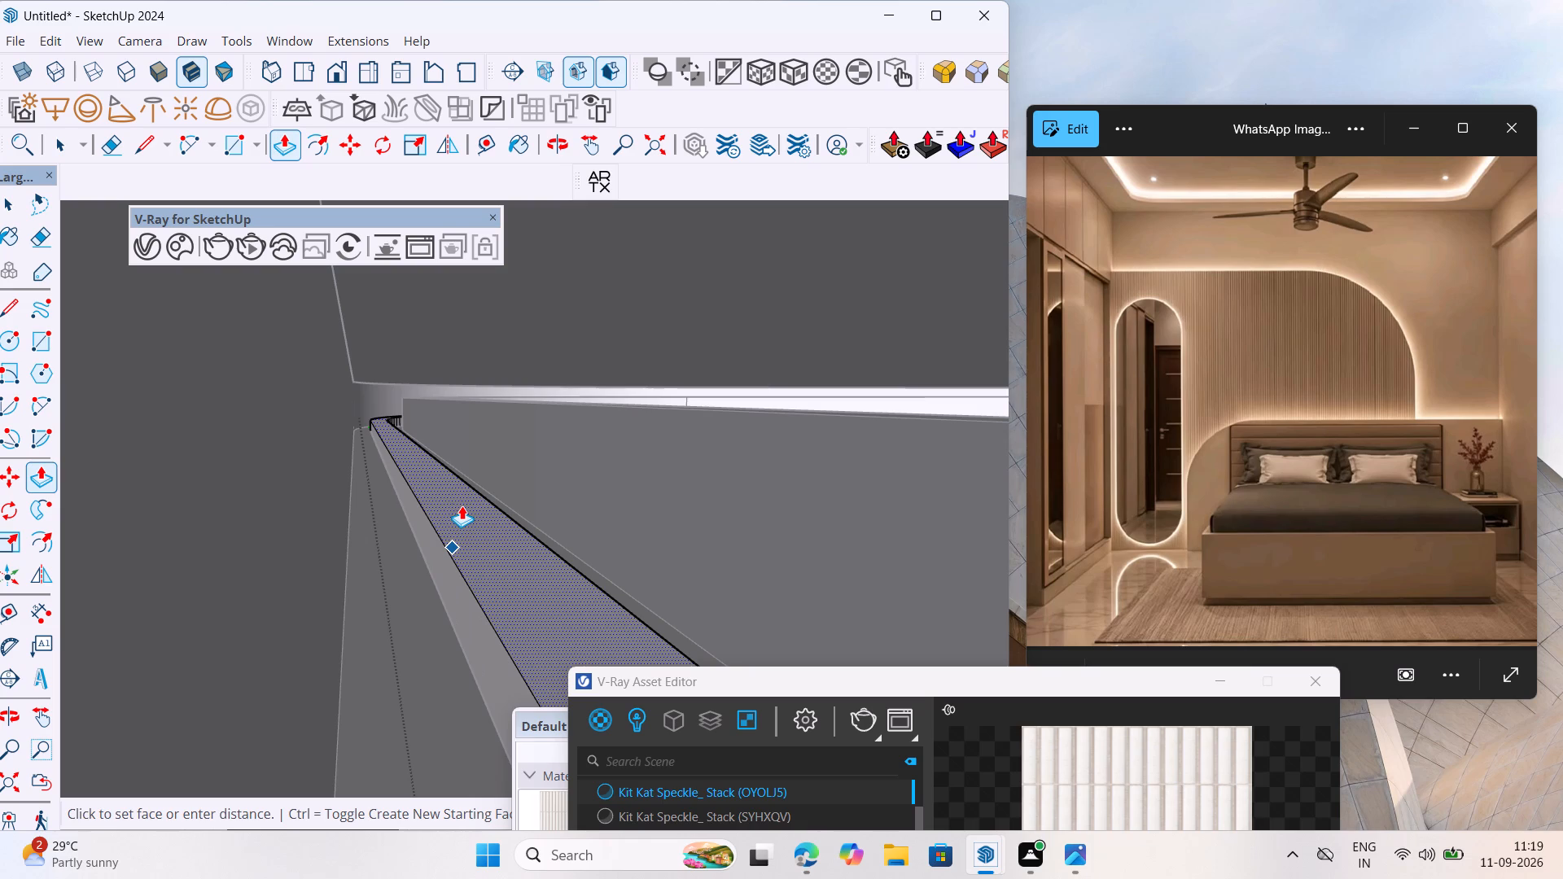
pyautogui.hotkey('shift', '"')
pyautogui.press('Return')
pyautogui.press('space')
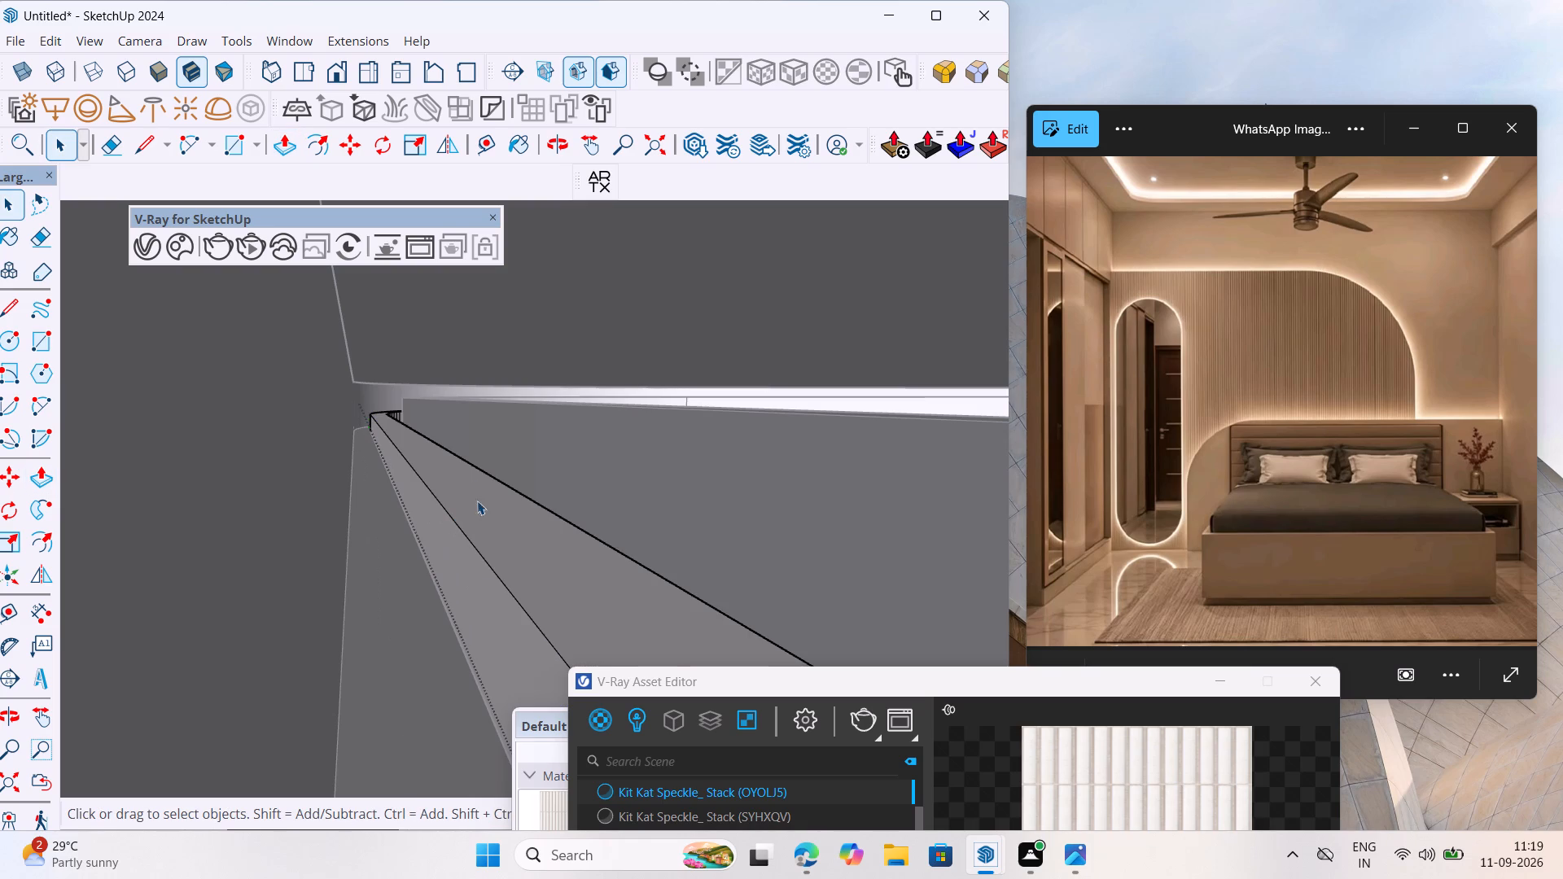
pyautogui.click(479, 544)
pyautogui.rightClick(578, 357)
pyautogui.click(624, 368)
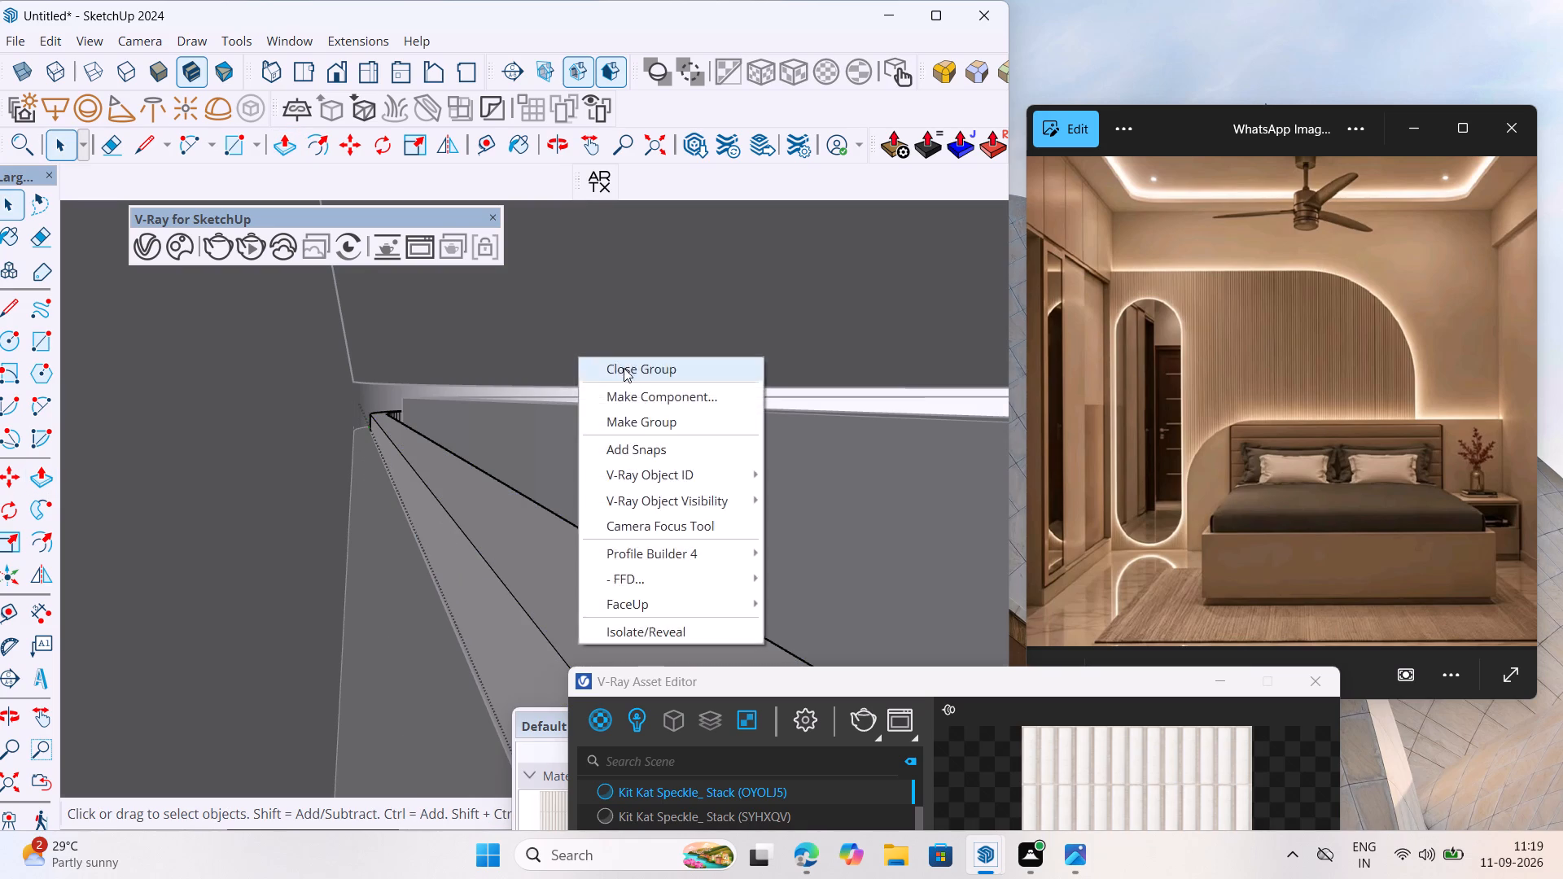
# Select the extruded strip group in the cove and convert it into a V-Ray mesh light.
pyautogui.click(497, 527)
pyautogui.moveTo(431, 522); pyautogui.dragTo(432, 518, button='middle')
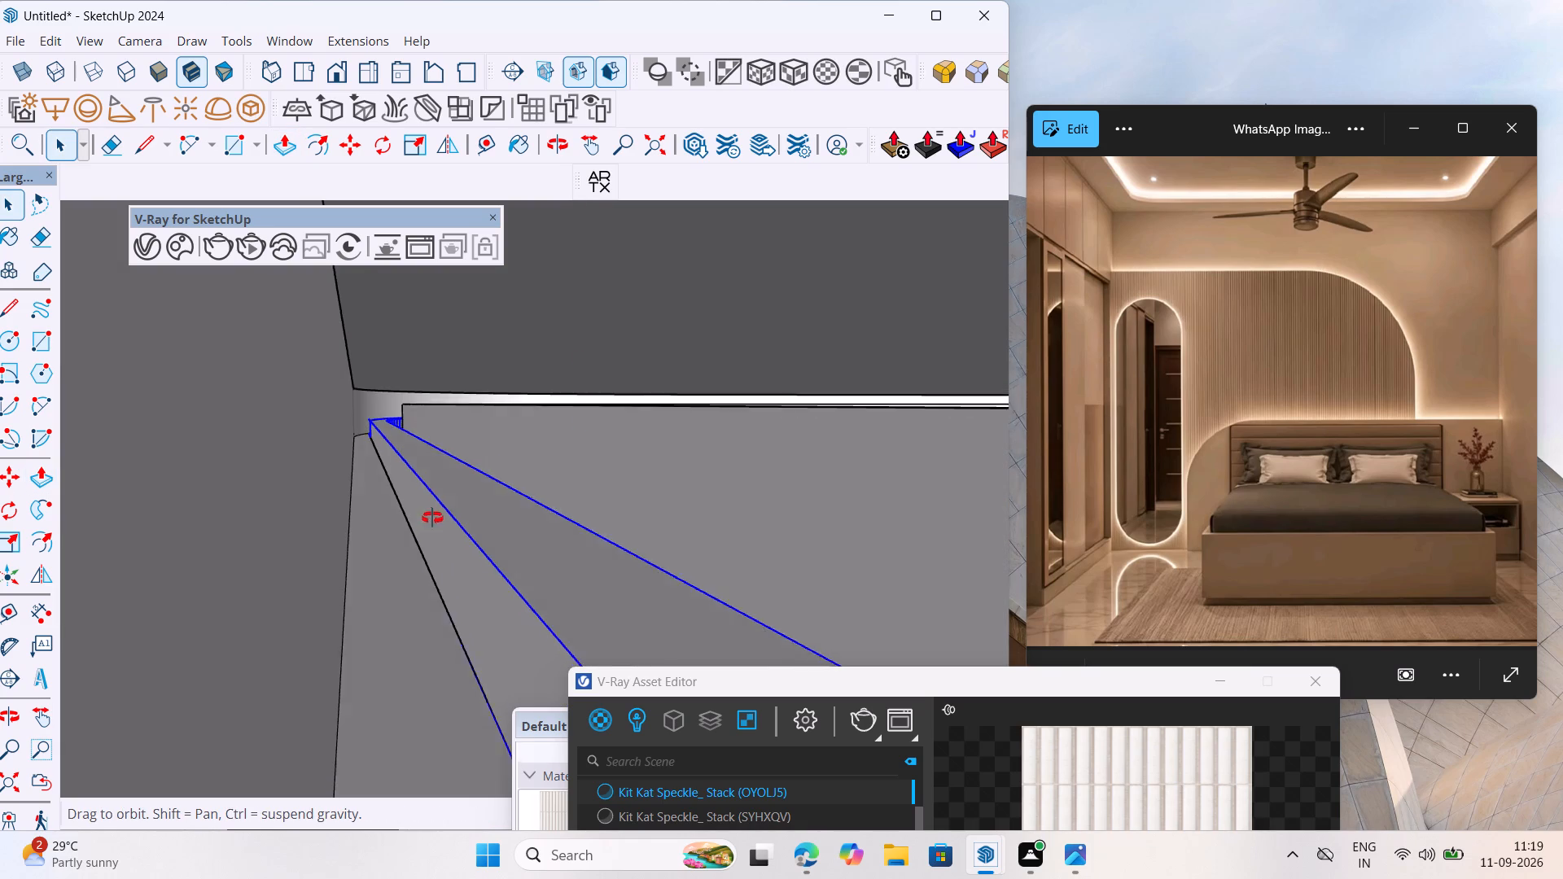
pyautogui.moveTo(432, 518); pyautogui.dragTo(400, 543, button='middle')
pyautogui.scroll(-4, 418, 499)
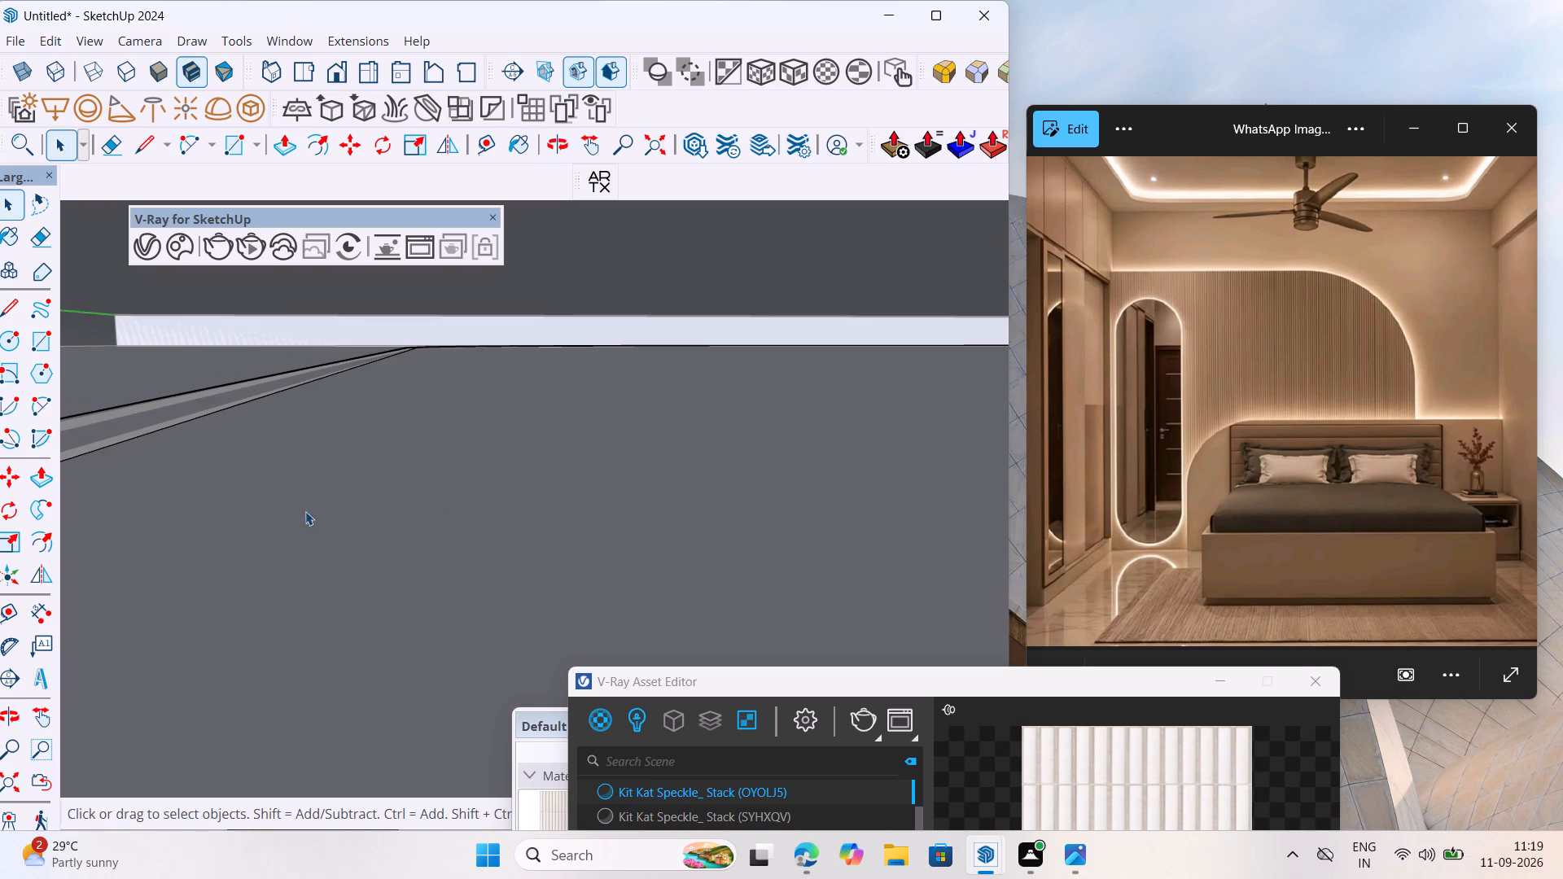
pyautogui.click(250, 116)
# Delete the stray straight edge beside the cove's rounded corner on the false ceiling's underside.
pyautogui.scroll(-7, 366, 329)
pyautogui.click(10, 786)
pyautogui.moveTo(469, 580); pyautogui.dragTo(474, 579, button='middle')
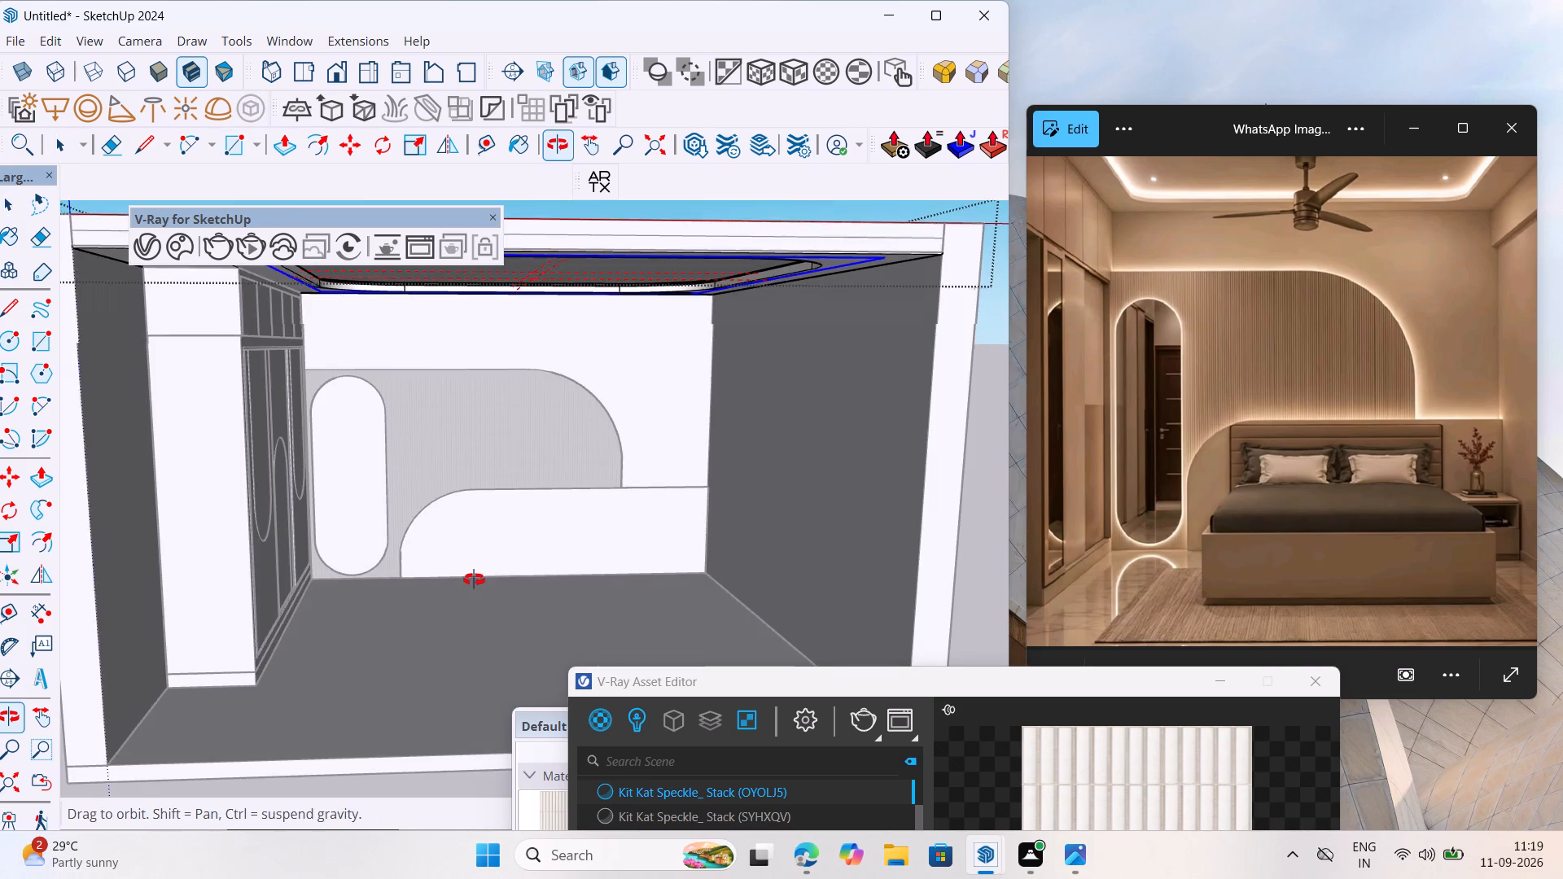
pyautogui.moveTo(474, 579); pyautogui.dragTo(497, 554, button='middle')
pyautogui.scroll(-7, 495, 508)
pyautogui.moveTo(481, 551); pyautogui.dragTo(466, 426, button='middle')
pyautogui.scroll(11, 539, 391)
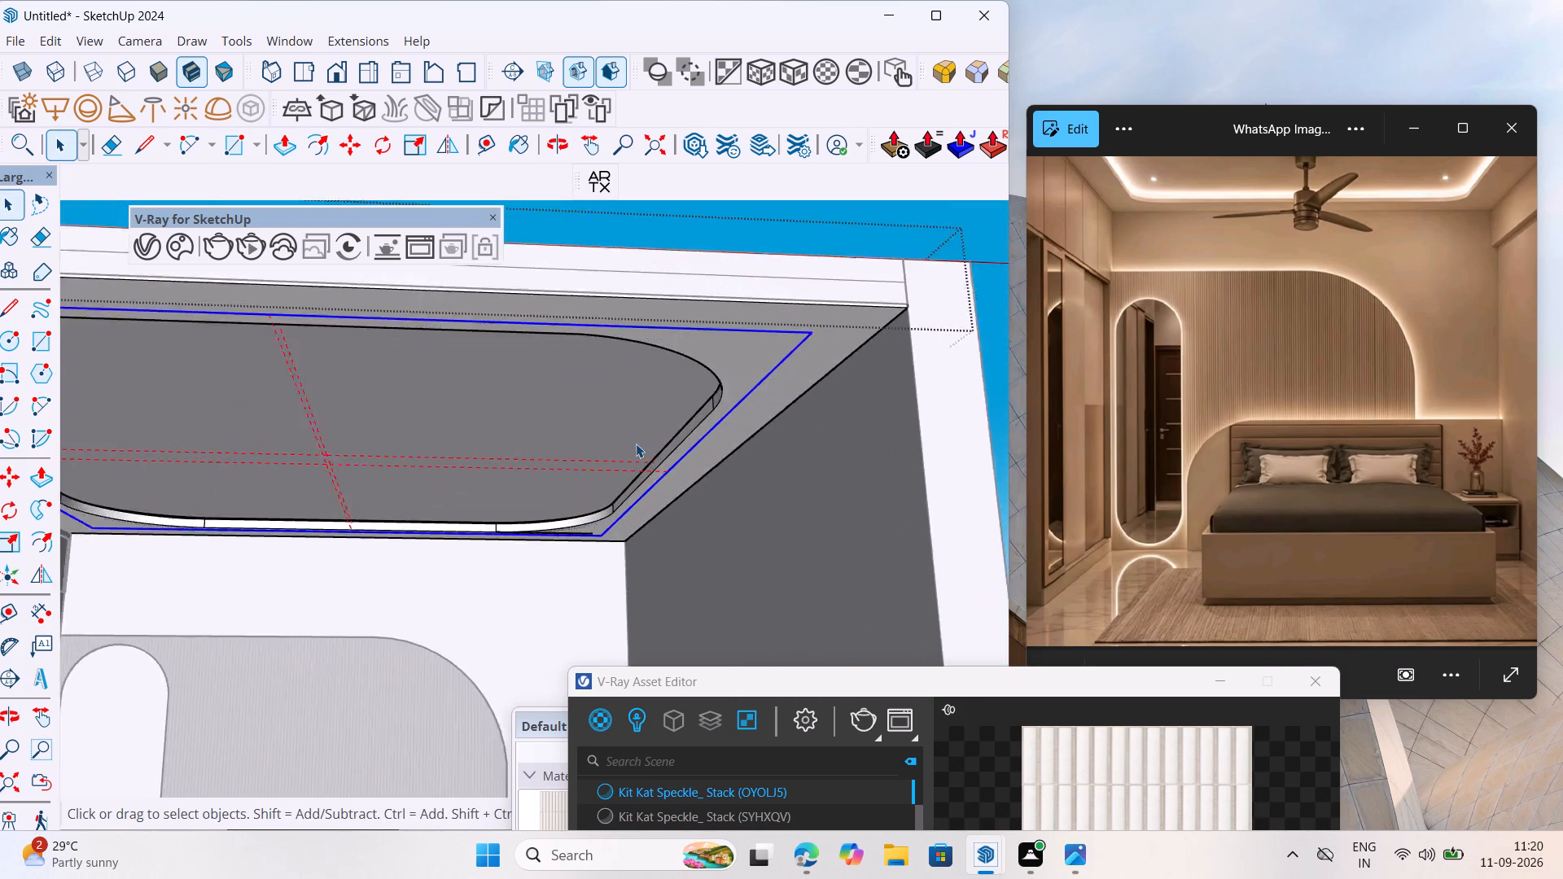
pyautogui.scroll(10, 636, 444)
pyautogui.scroll(-8, 598, 495)
pyautogui.moveTo(589, 509); pyautogui.dragTo(614, 440, button='middle')
pyautogui.scroll(11, 577, 548)
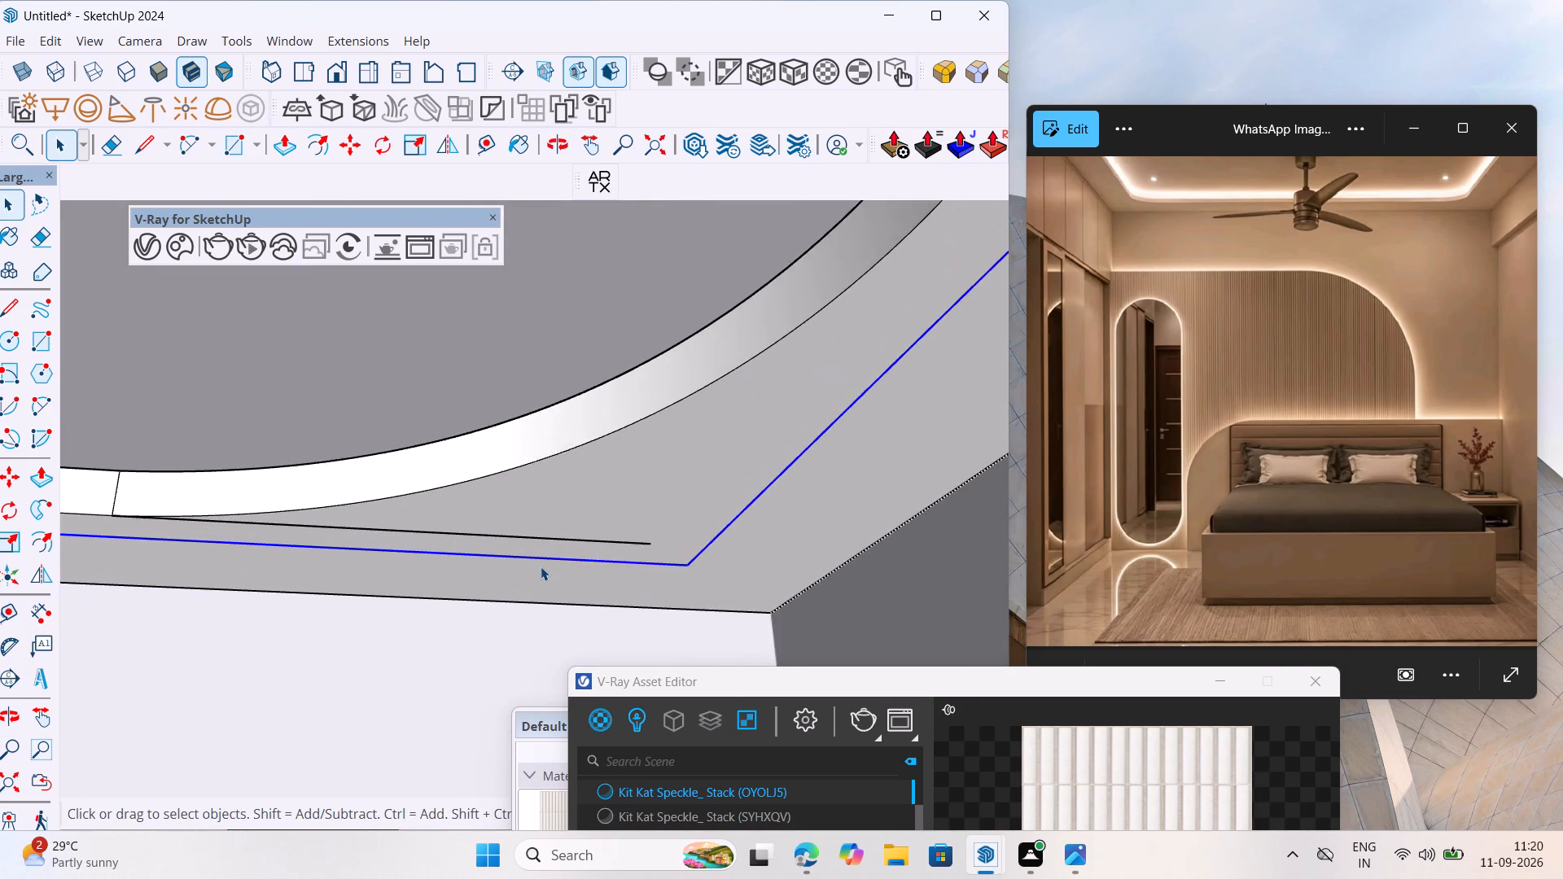
pyautogui.scroll(6, 541, 566)
pyautogui.click(555, 536)
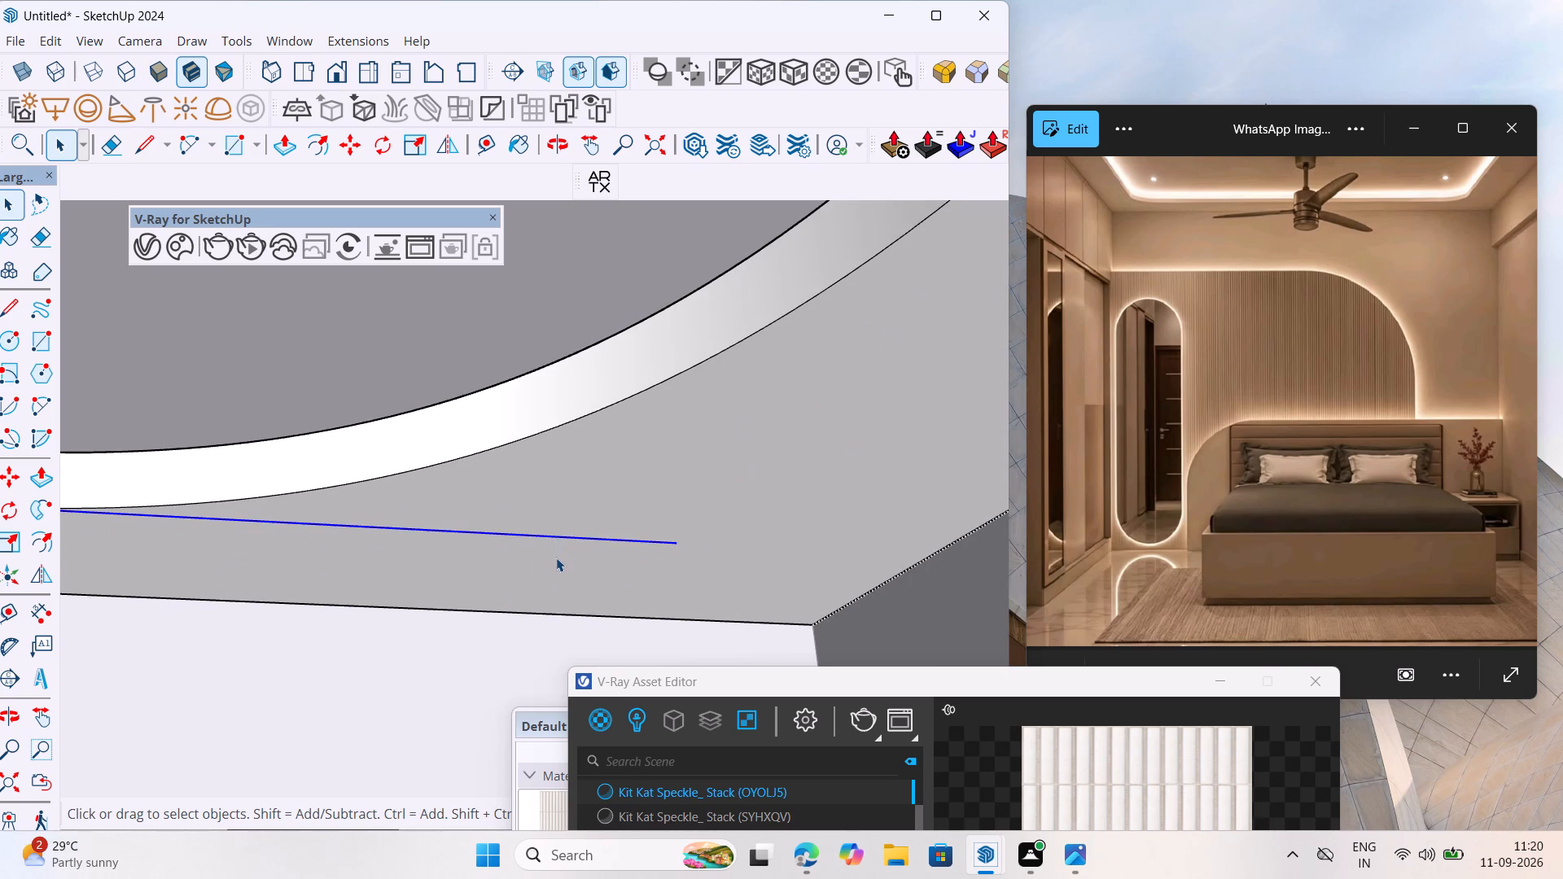
pyautogui.press('Delete')
# Close the false ceiling group to return to the whole room model.
pyautogui.scroll(-20, 585, 526)
pyautogui.scroll(-3, 585, 526)
pyautogui.moveTo(598, 505); pyautogui.dragTo(541, 456, button='middle')
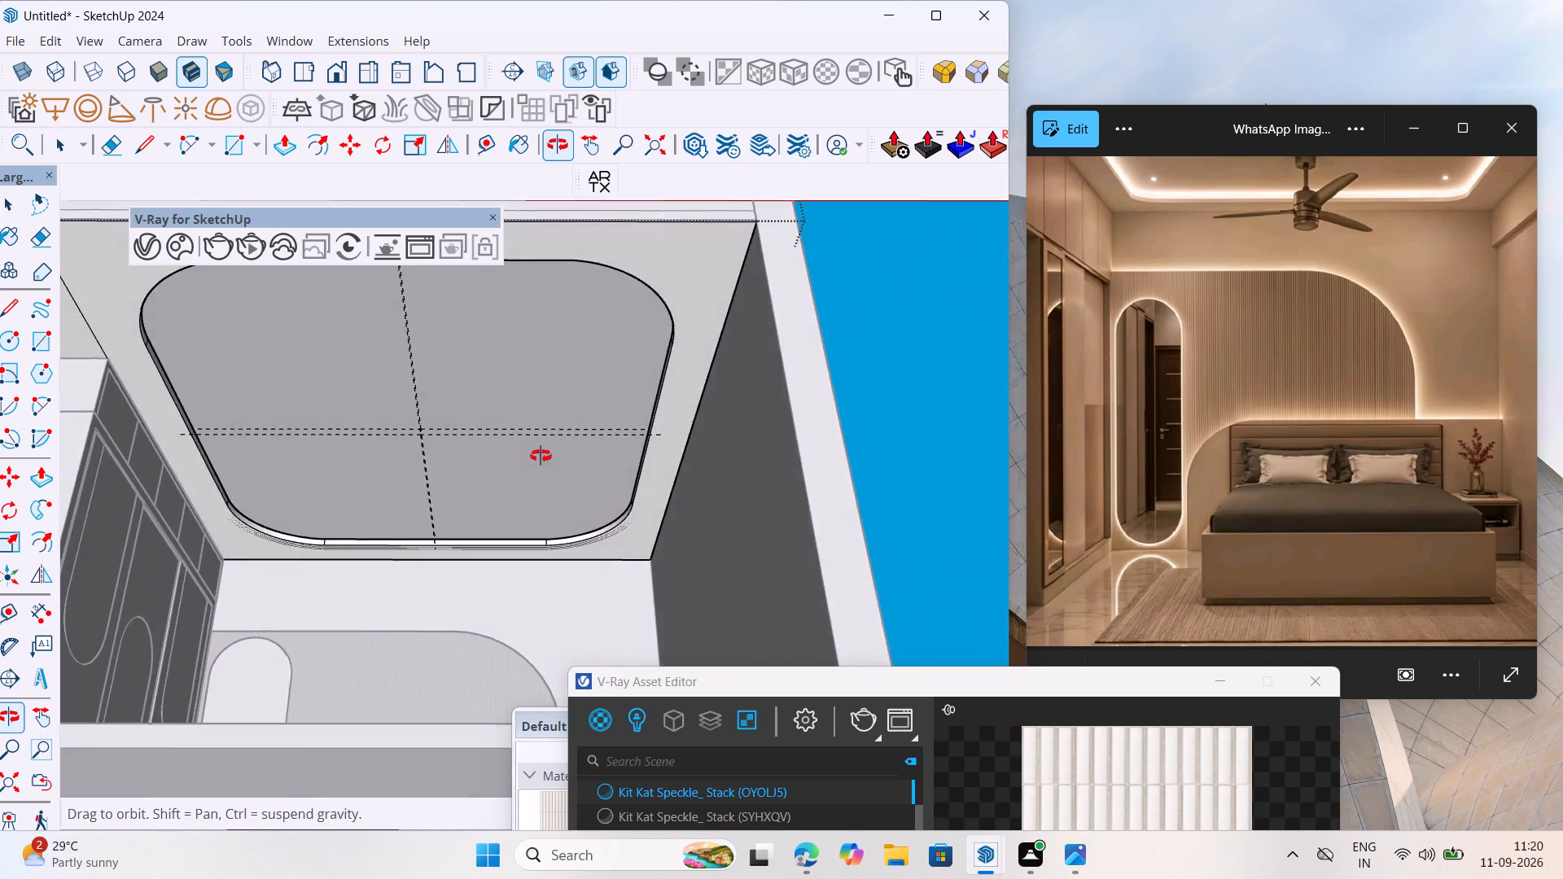
pyautogui.moveTo(541, 456); pyautogui.dragTo(446, 492, button='middle')
pyautogui.scroll(7, 276, 456)
pyautogui.scroll(-7, 309, 466)
pyautogui.moveTo(377, 593); pyautogui.dragTo(496, 611, button='middle')
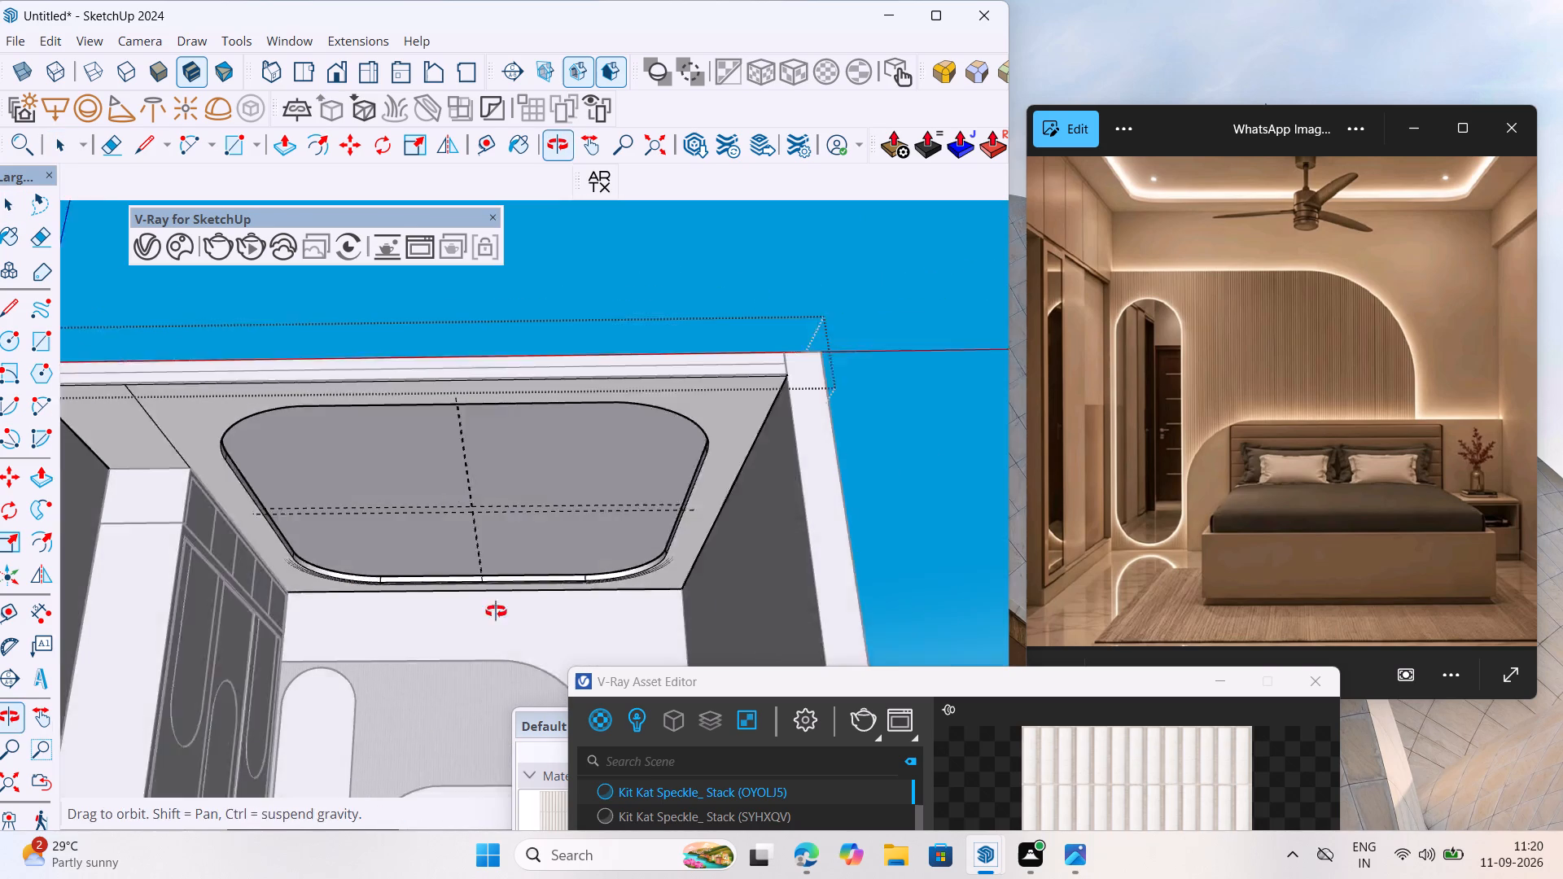
pyautogui.moveTo(496, 611); pyautogui.dragTo(514, 613, button='middle')
pyautogui.scroll(-13, 451, 555)
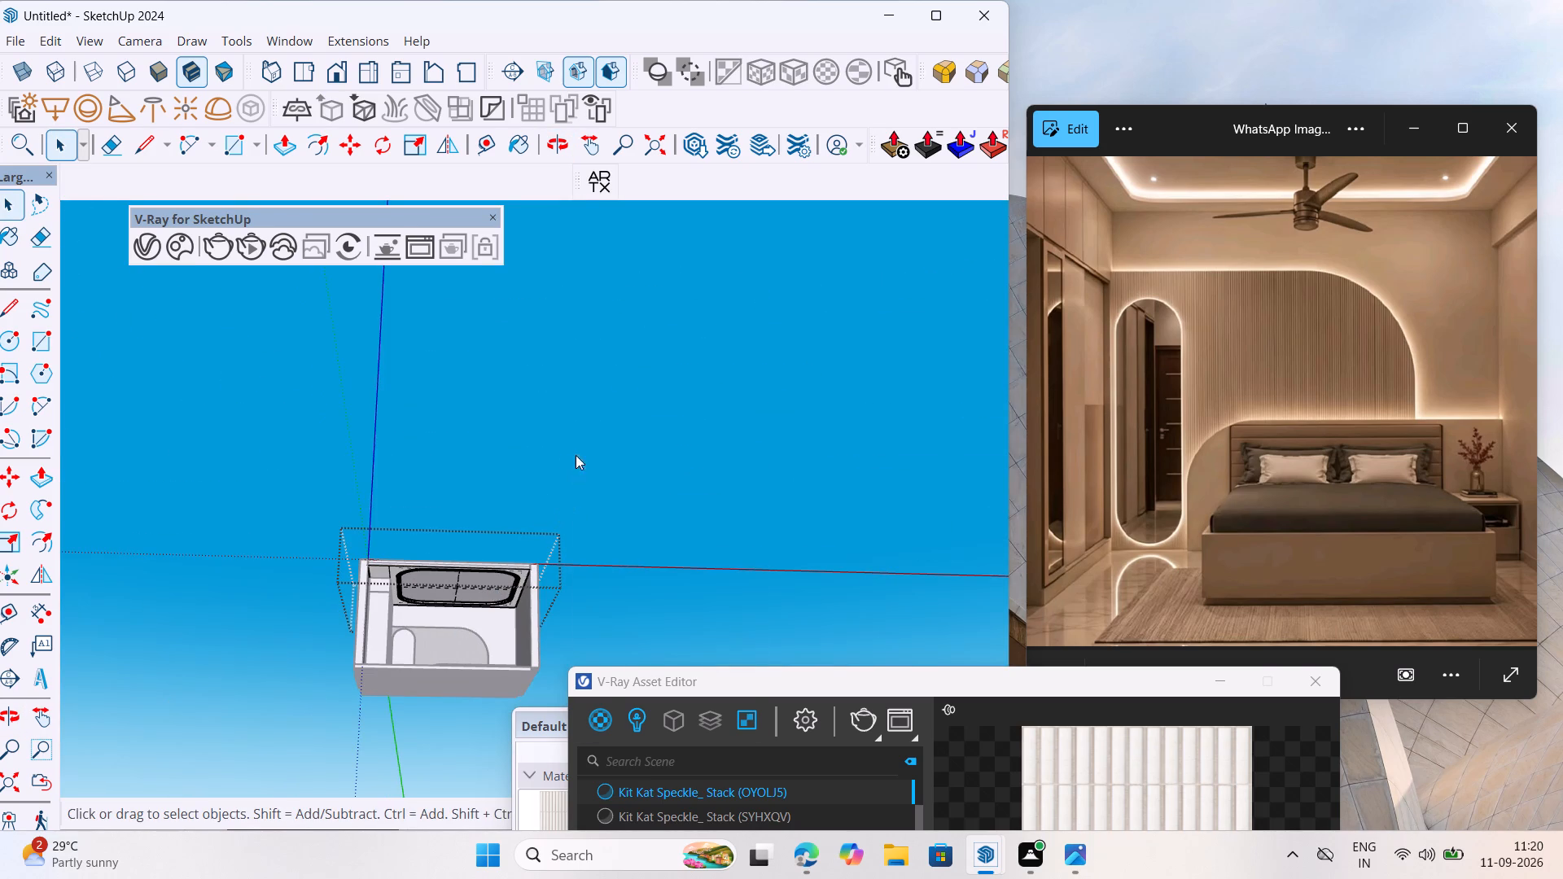
pyautogui.rightClick(576, 455)
pyautogui.click(629, 463)
# Bring up the V-Ray Asset Editor and open the Chaos Cosmos browser, positioning its window fully on screen.
pyautogui.moveTo(422, 548); pyautogui.dragTo(428, 679, button='middle')
pyautogui.scroll(7, 431, 624)
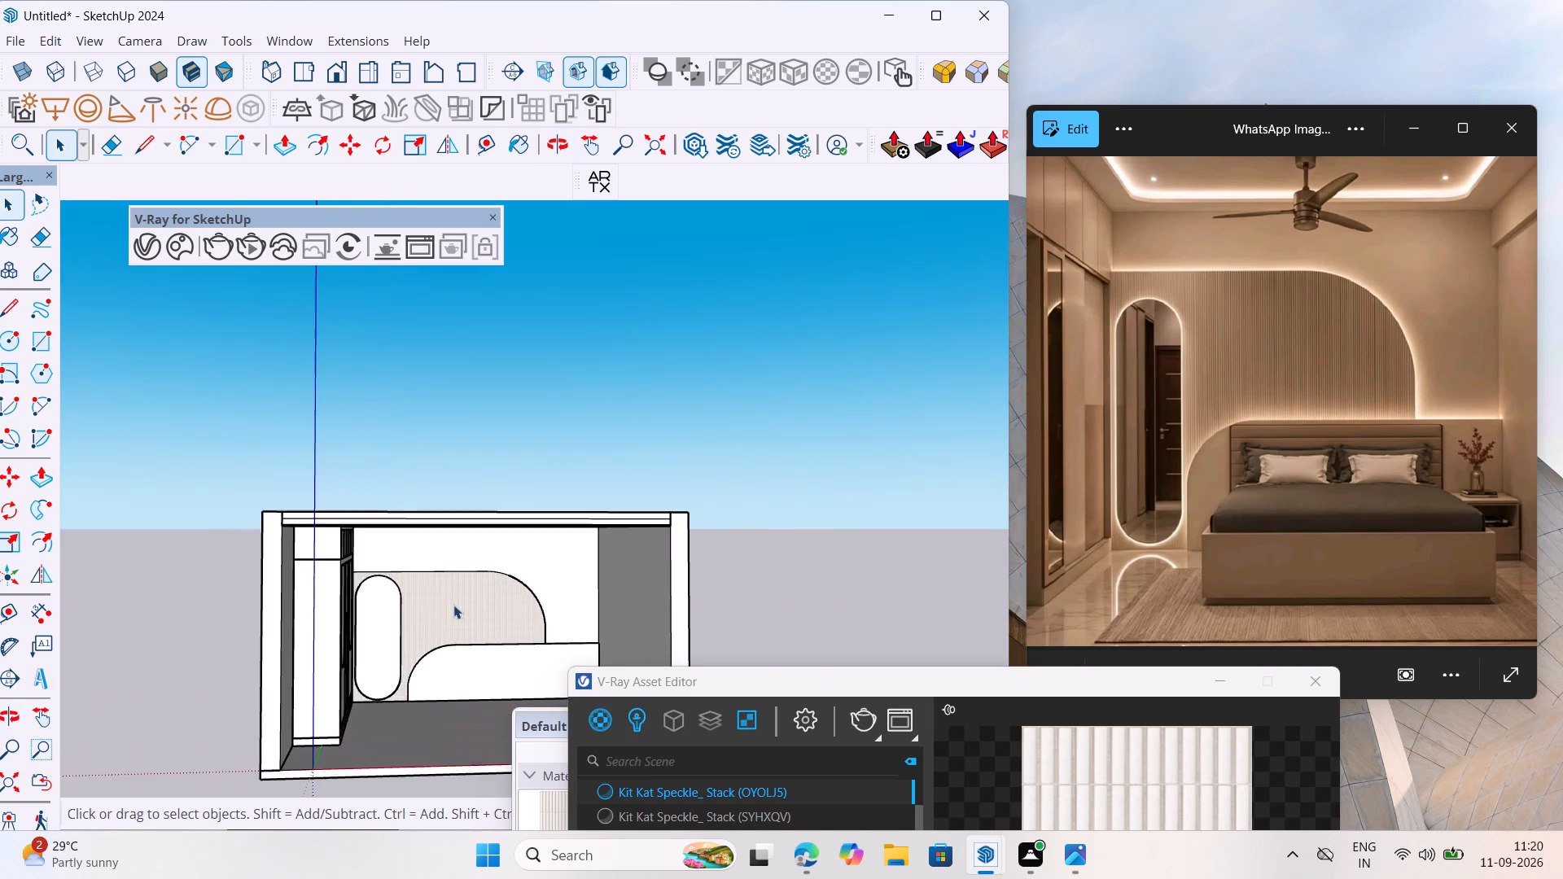
pyautogui.scroll(3, 453, 605)
pyautogui.click(145, 244)
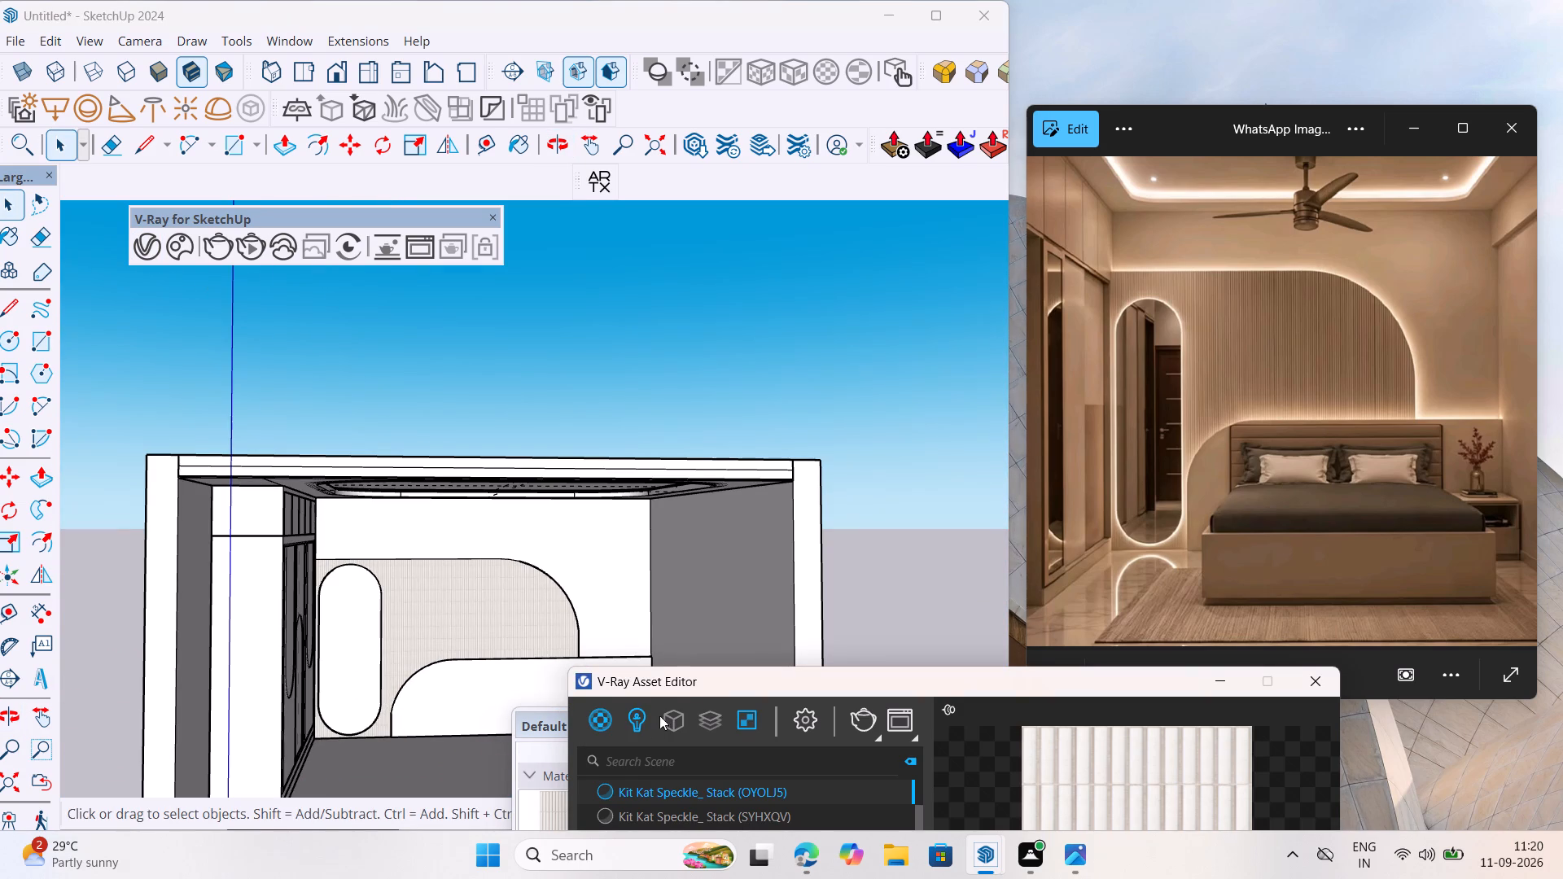
pyautogui.moveTo(699, 684); pyautogui.dragTo(878, 113)
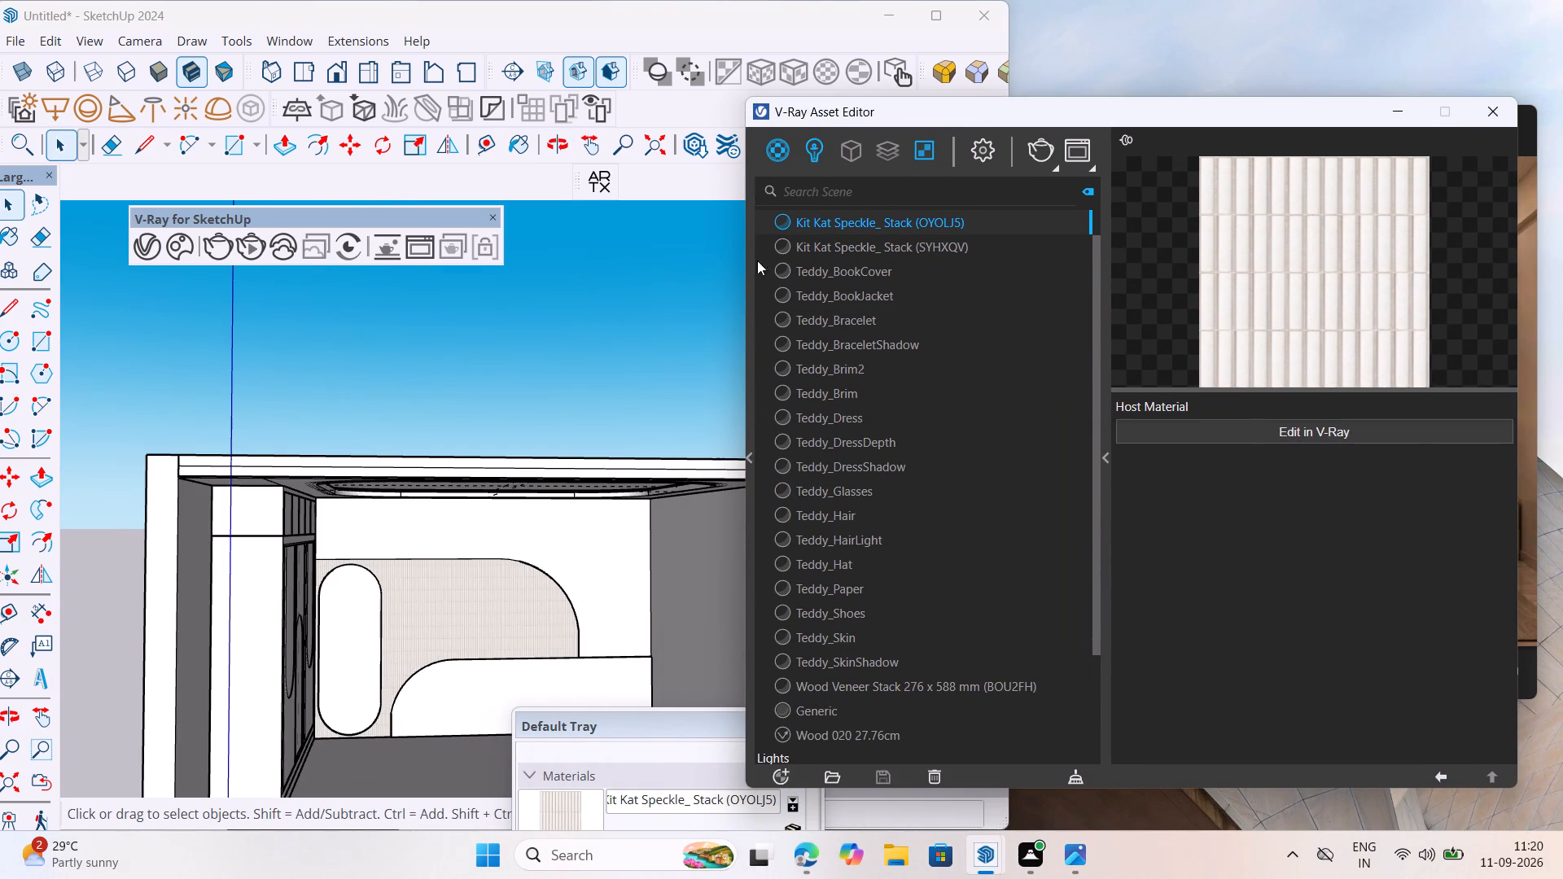
pyautogui.click(190, 243)
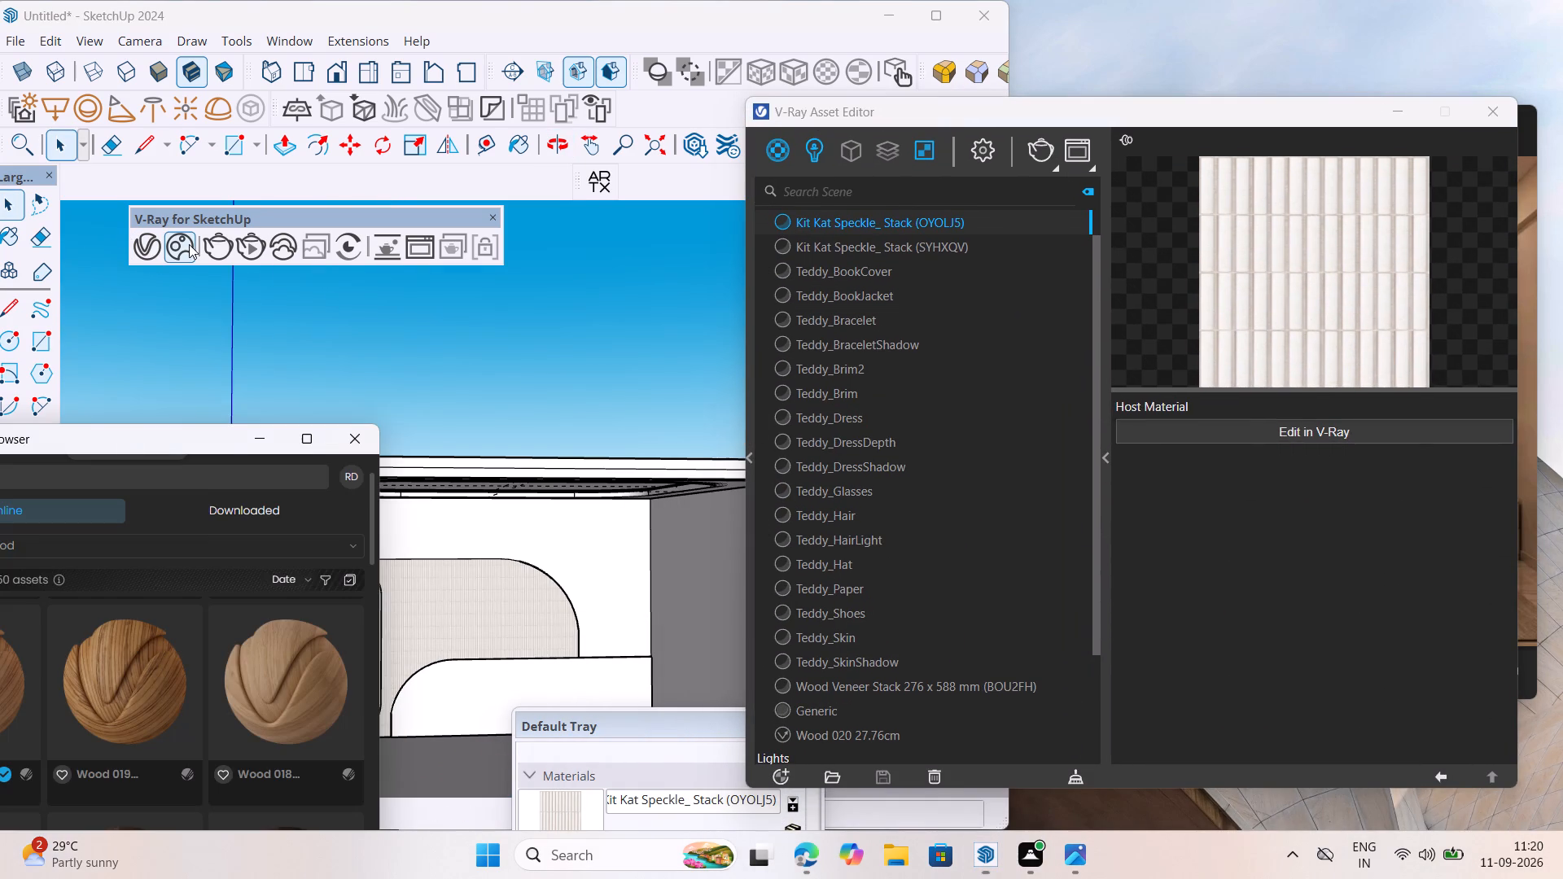
pyautogui.moveTo(173, 422); pyautogui.dragTo(500, 180)
pyautogui.moveTo(99, 448); pyautogui.dragTo(472, 286)
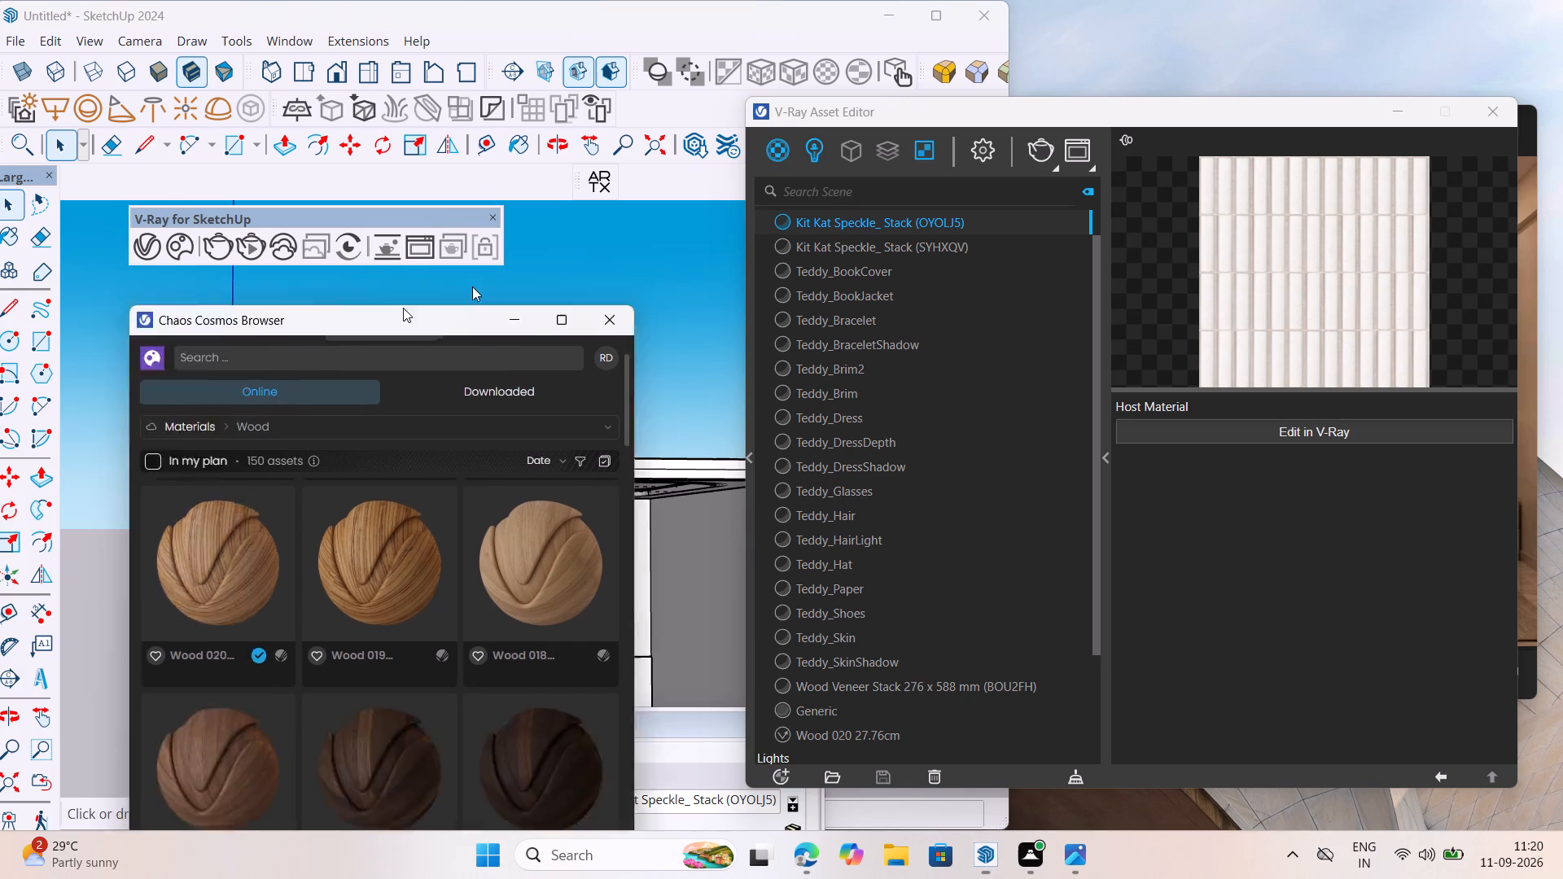
pyautogui.moveTo(472, 286); pyautogui.dragTo(655, 150)
# Switch the Chaos Cosmos category to 3D Models > Furniture > Beds.
pyautogui.click(606, 261)
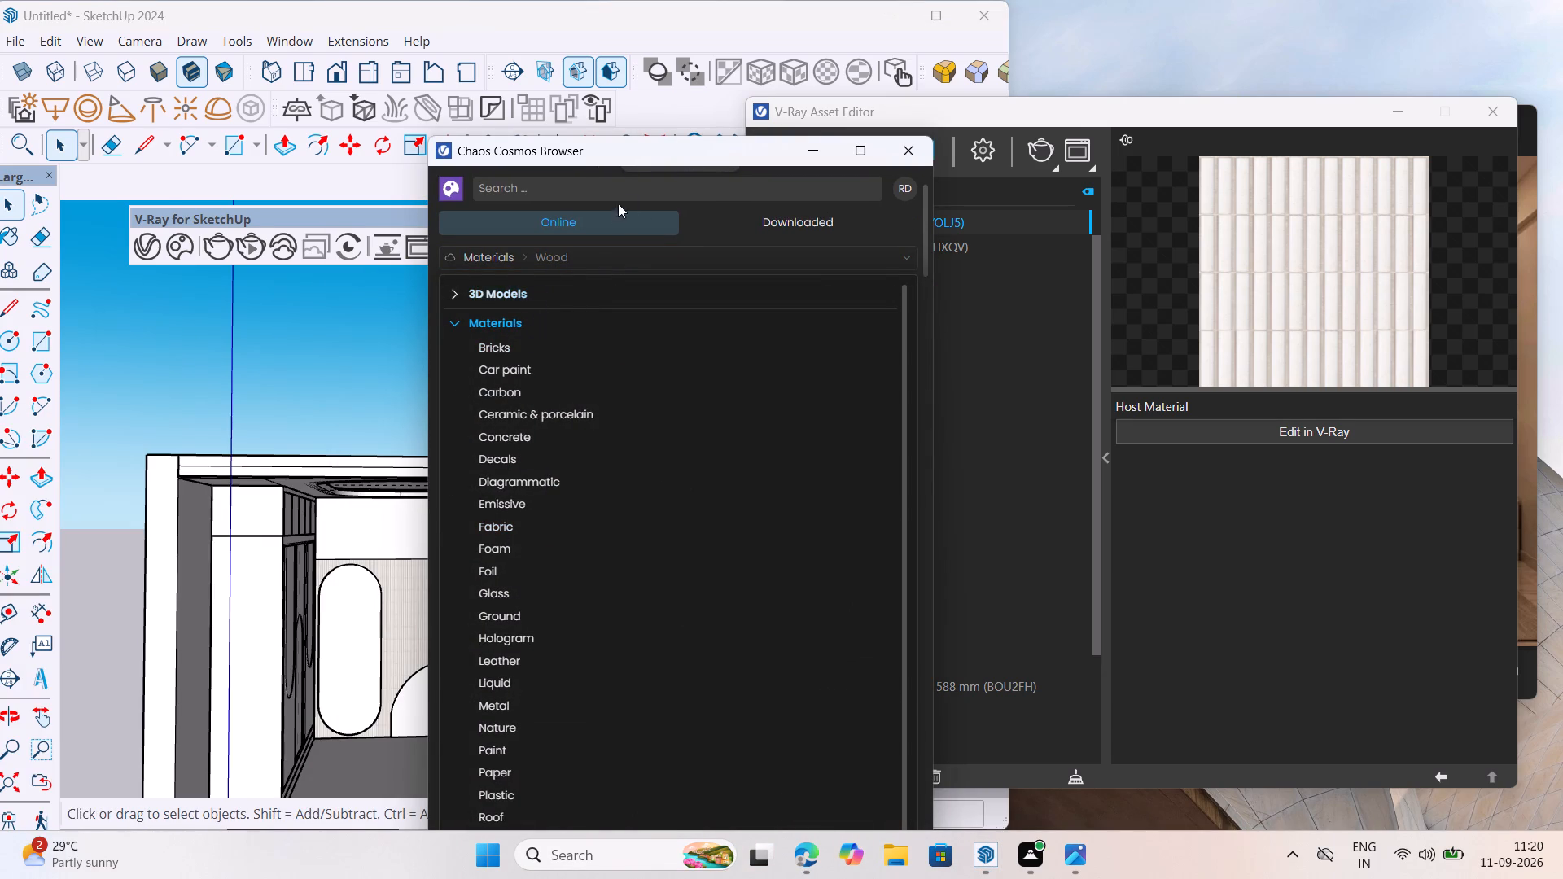
pyautogui.click(559, 184)
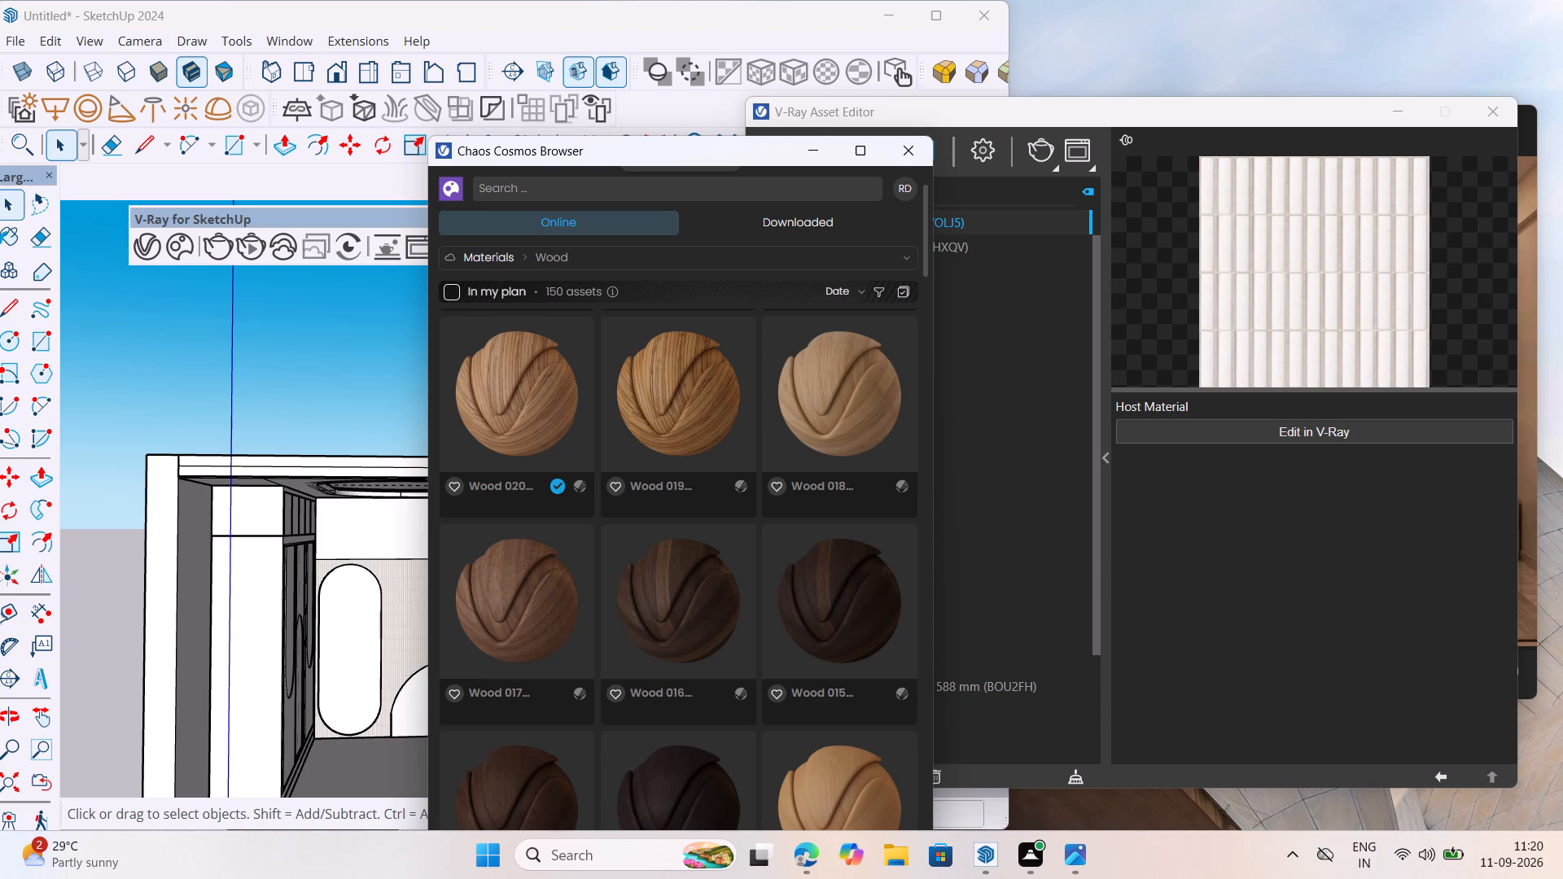
pyautogui.click(535, 252)
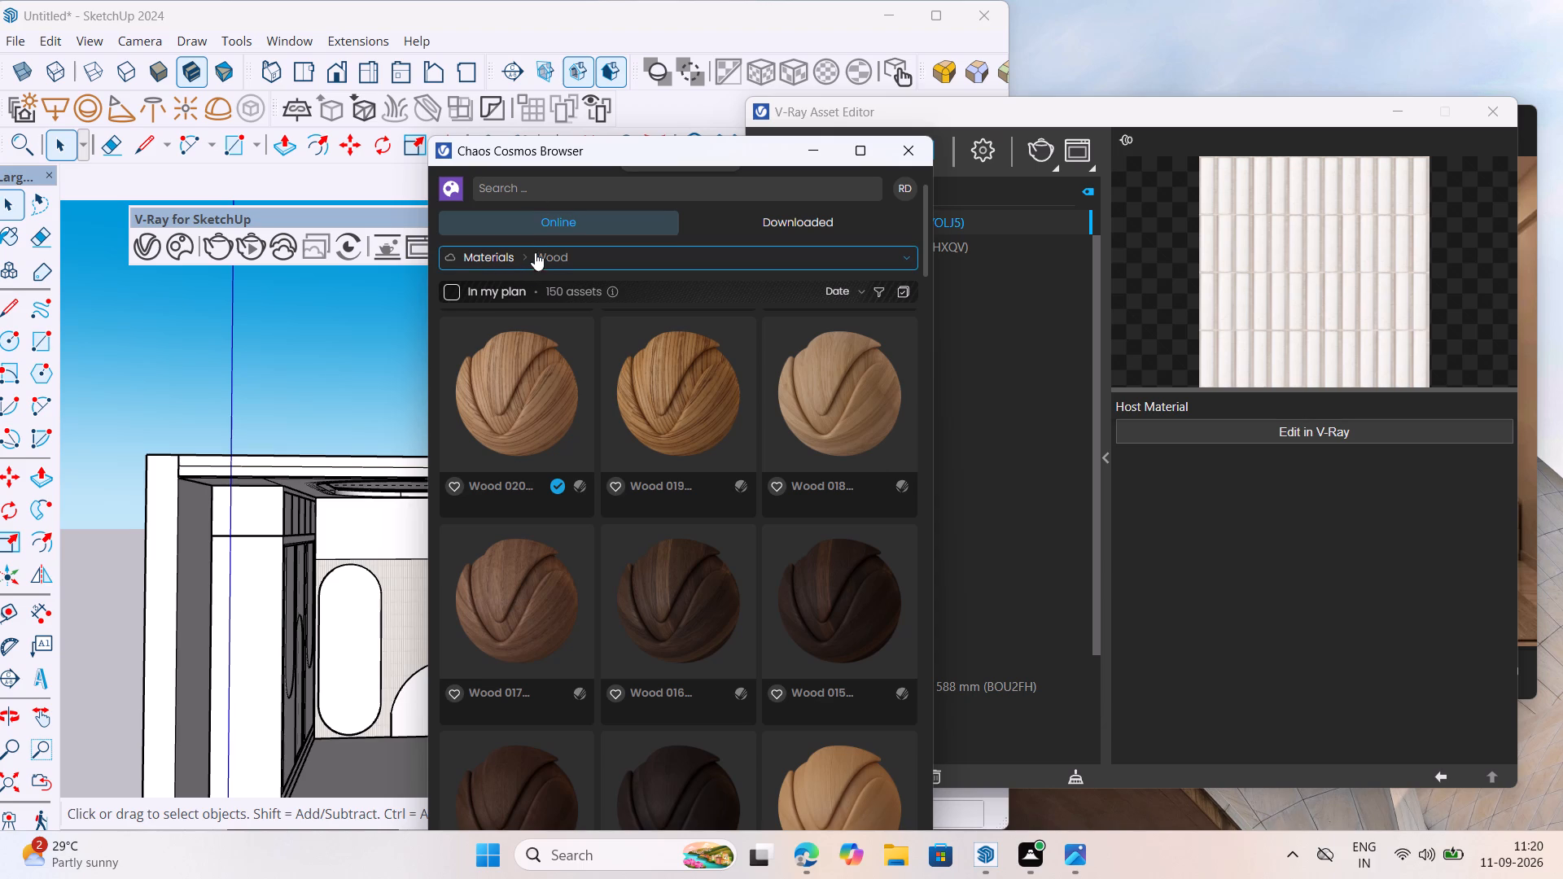
pyautogui.click(546, 295)
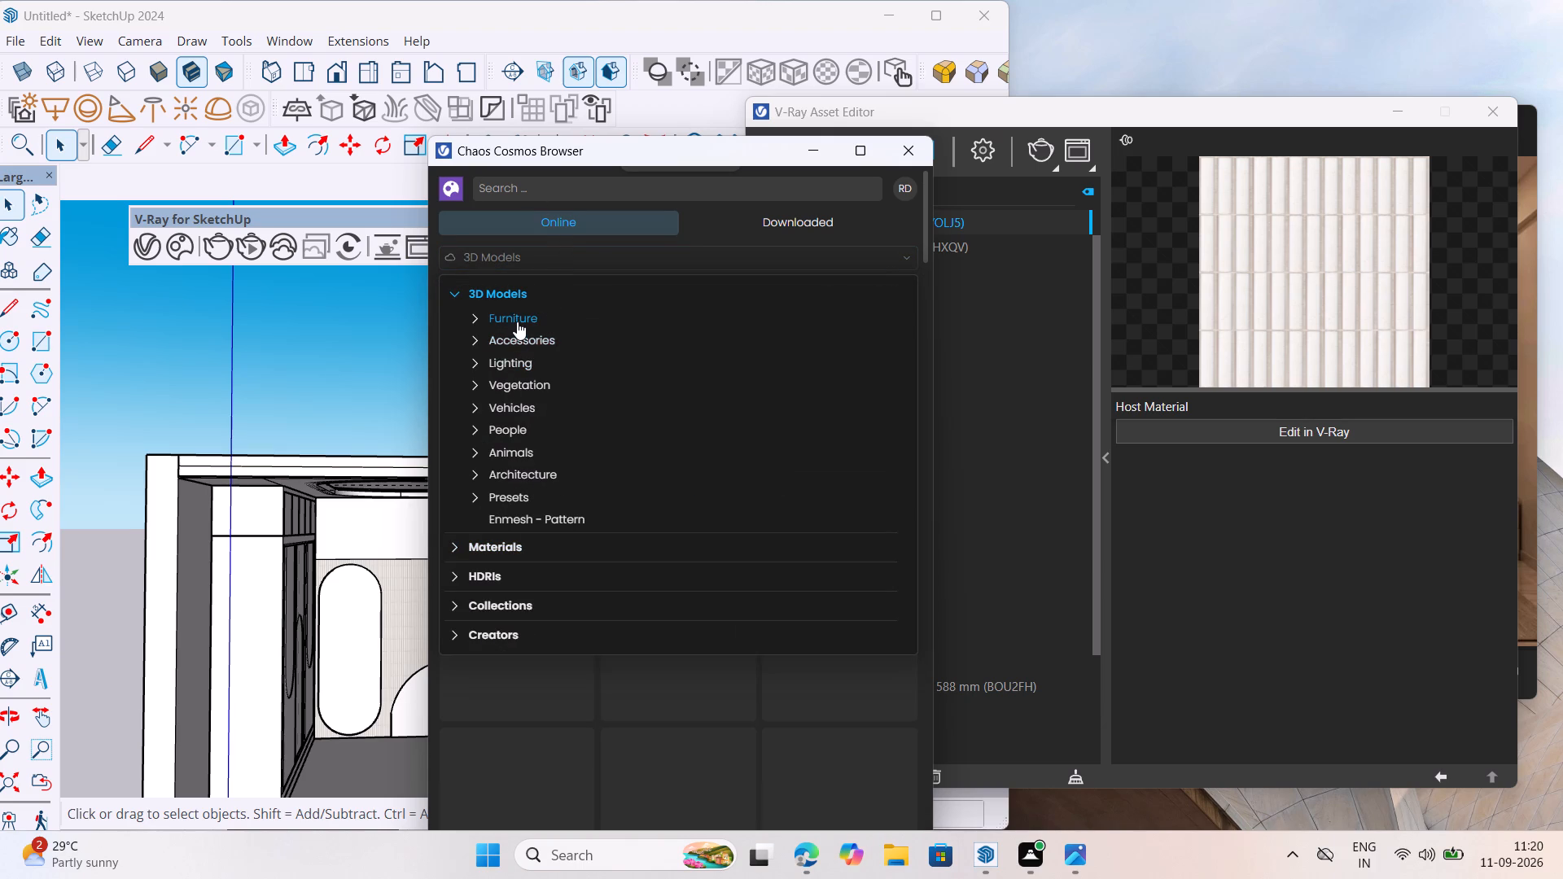
pyautogui.click(517, 321)
pyautogui.click(521, 348)
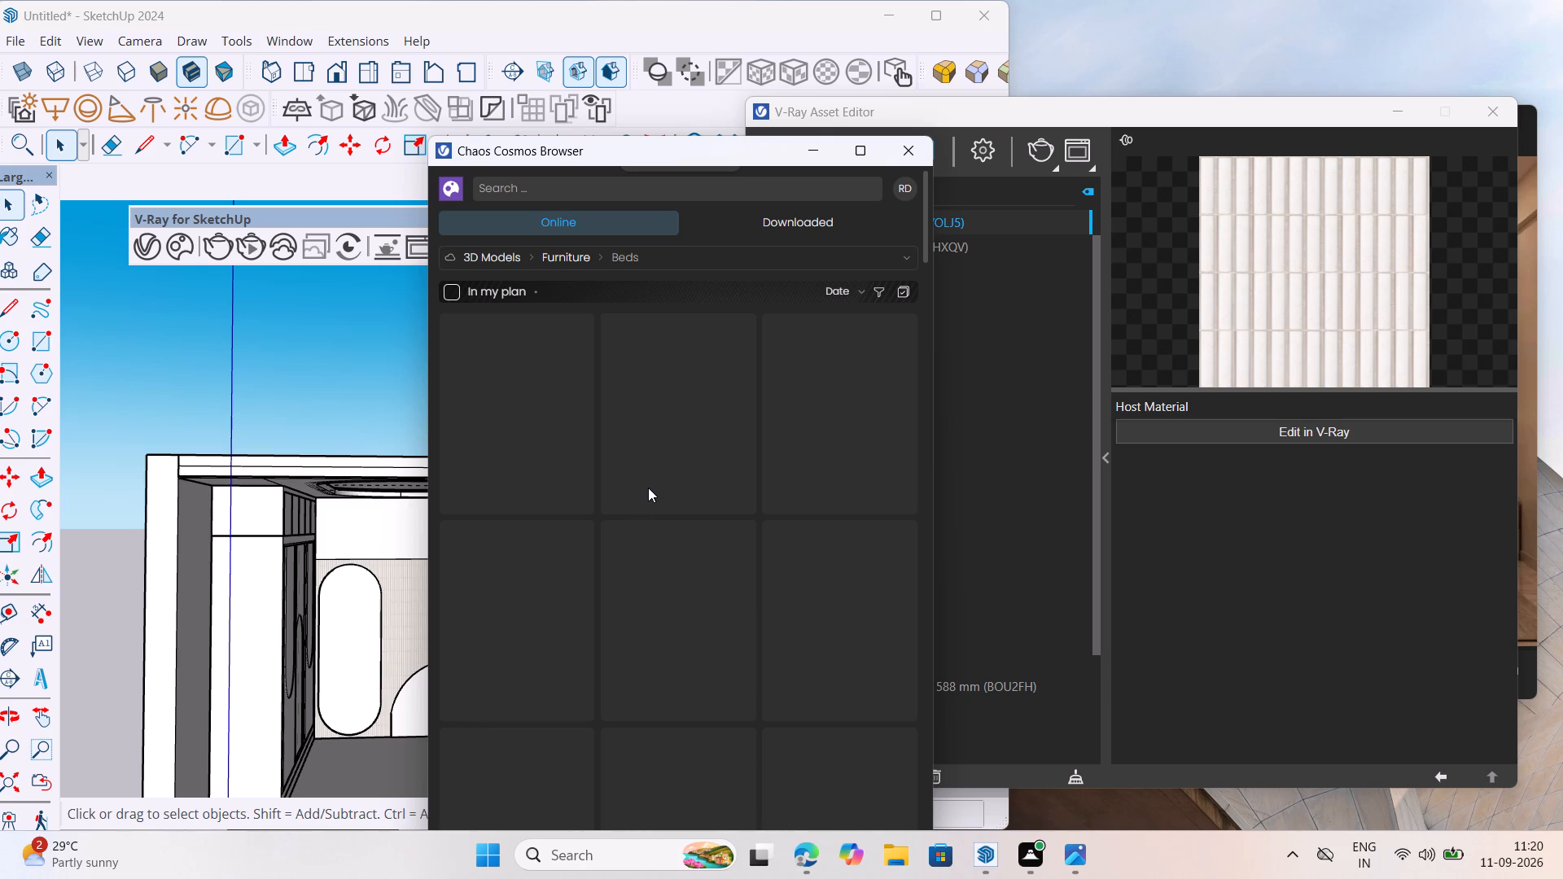
# Look through the Chaos Cosmos bed models for one that suits the bed in the reference photo.
pyautogui.scroll(-5, 640, 558)
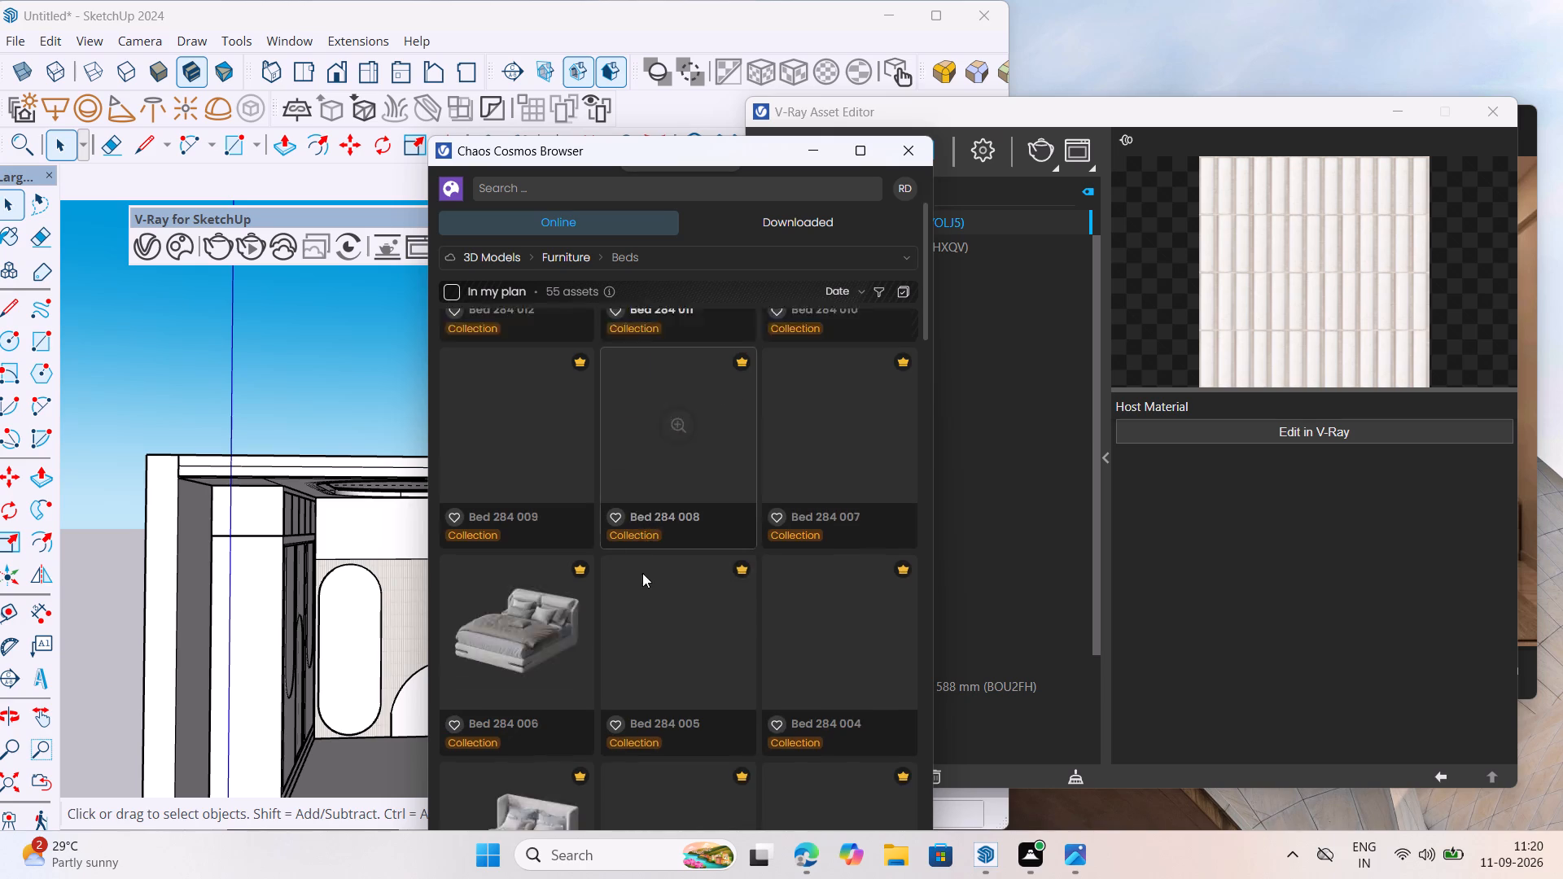
pyautogui.scroll(-5, 646, 559)
pyautogui.scroll(3, 695, 566)
pyautogui.scroll(-2, 713, 548)
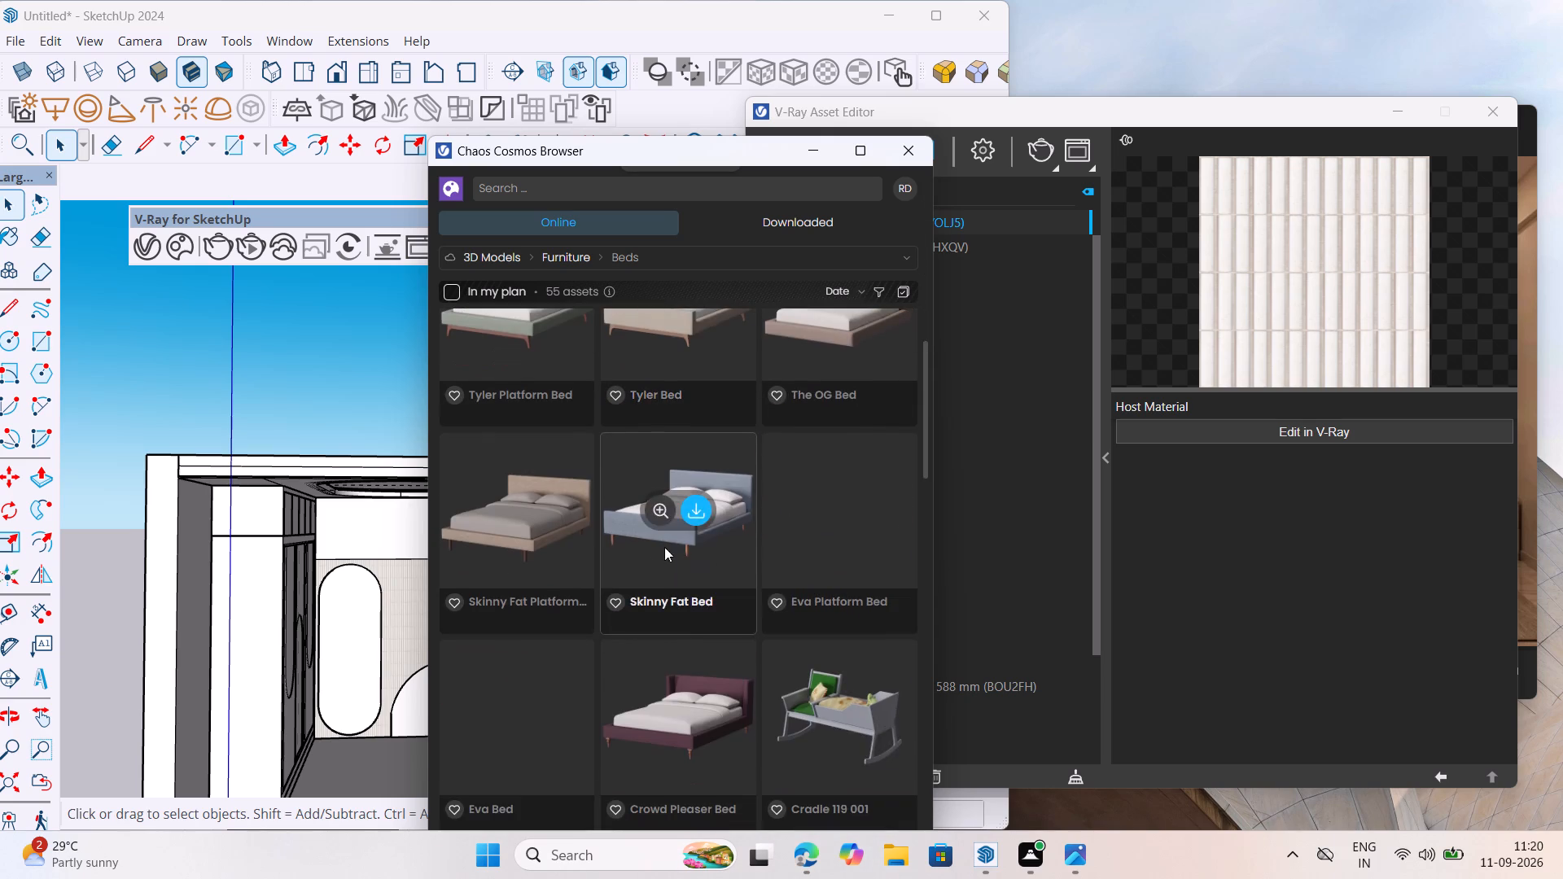
pyautogui.scroll(-4, 578, 610)
pyautogui.scroll(-2, 716, 597)
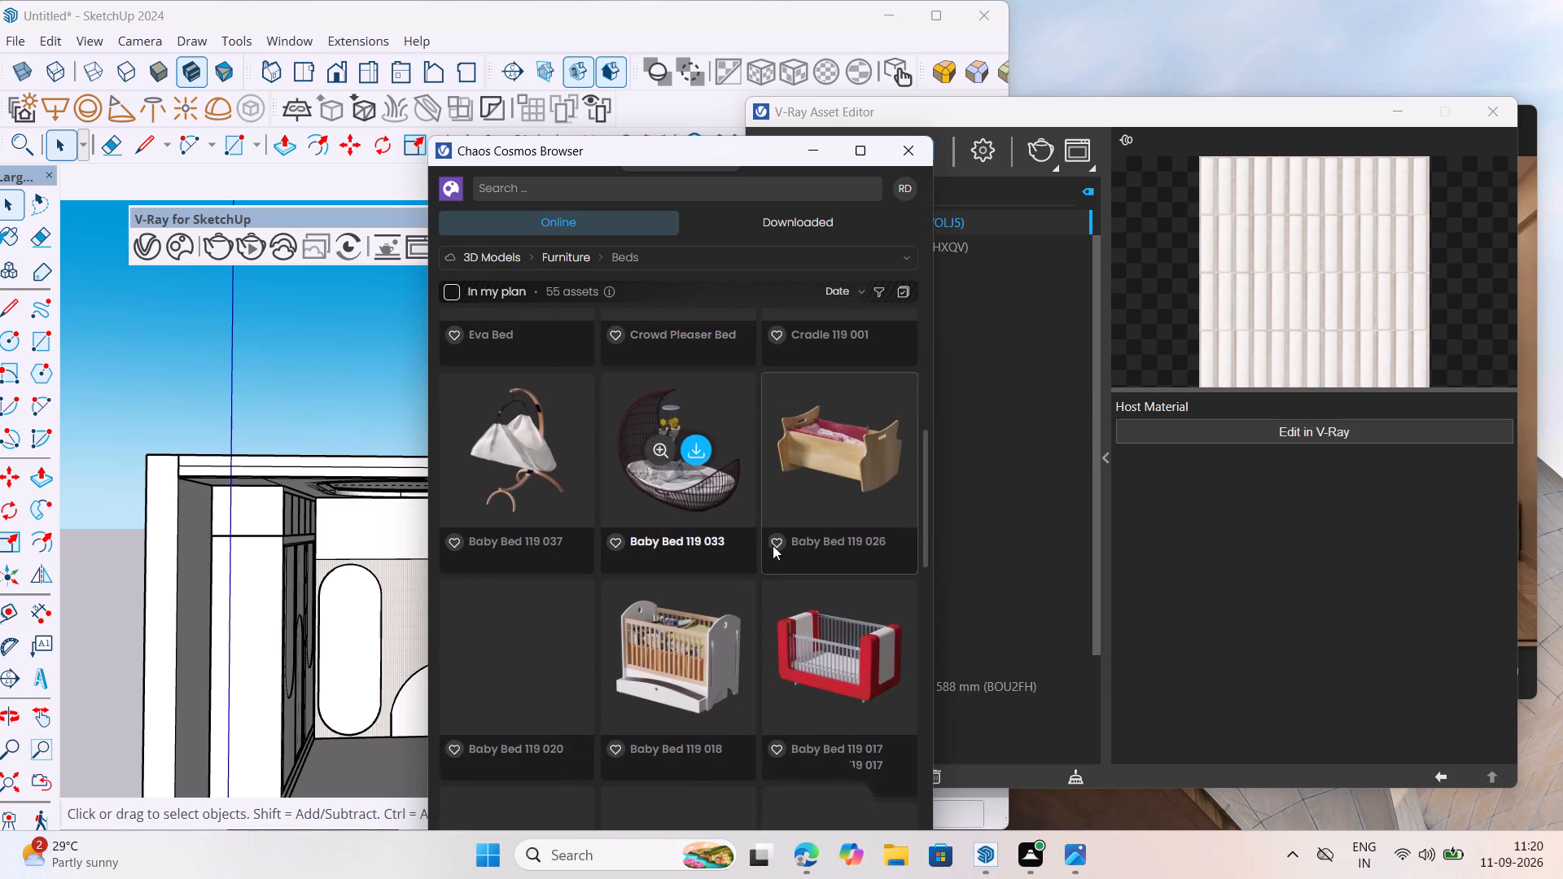
pyautogui.scroll(-2, 668, 552)
pyautogui.scroll(3, 650, 521)
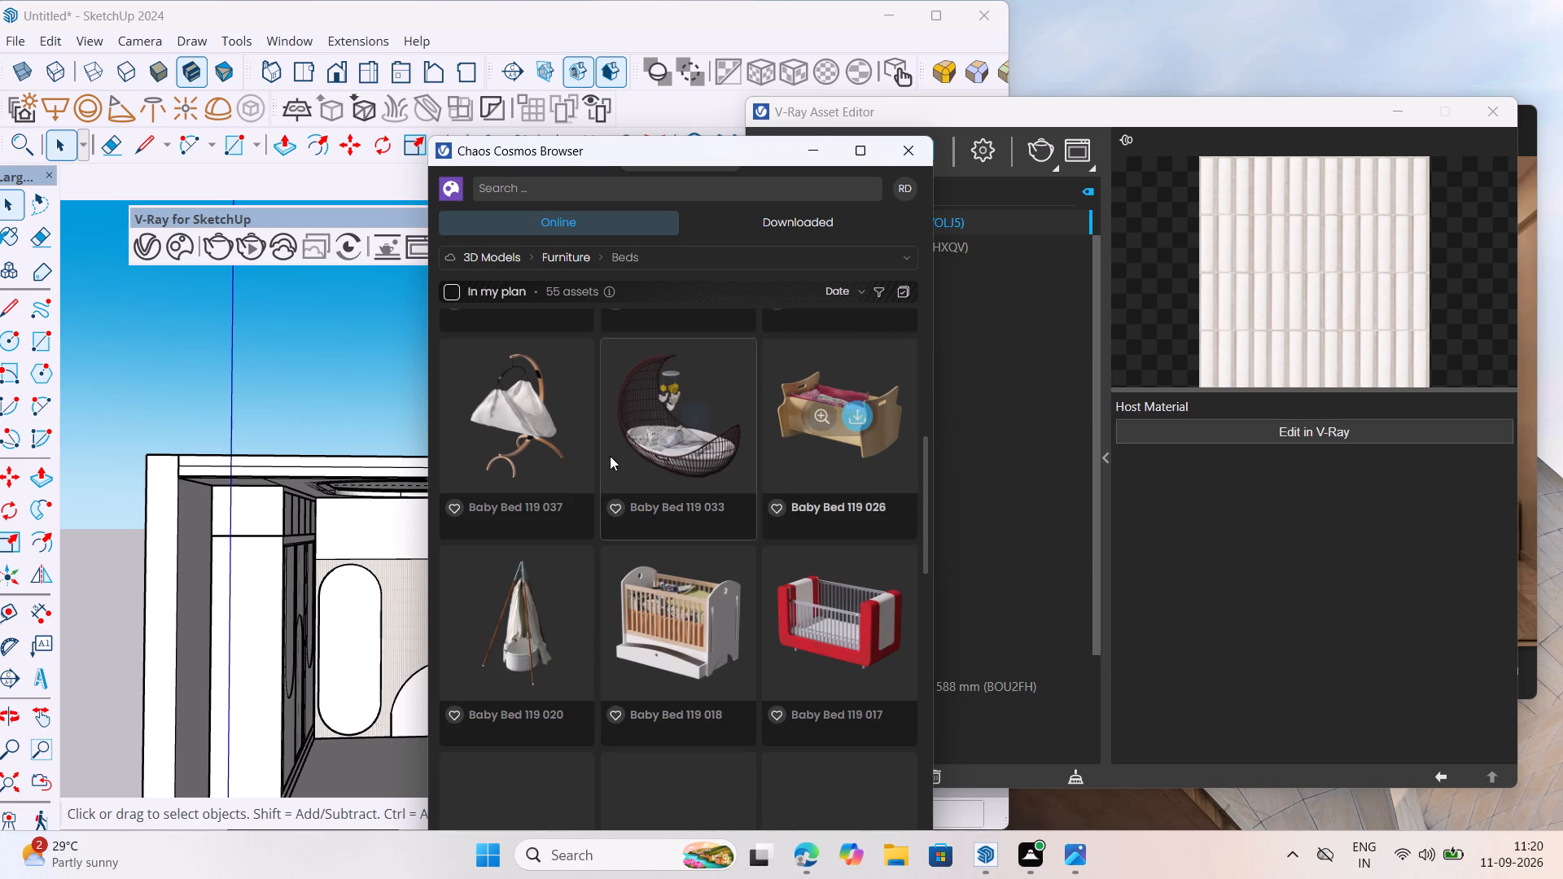
pyautogui.scroll(-3, 547, 589)
pyautogui.scroll(1, 542, 558)
pyautogui.scroll(-3, 547, 530)
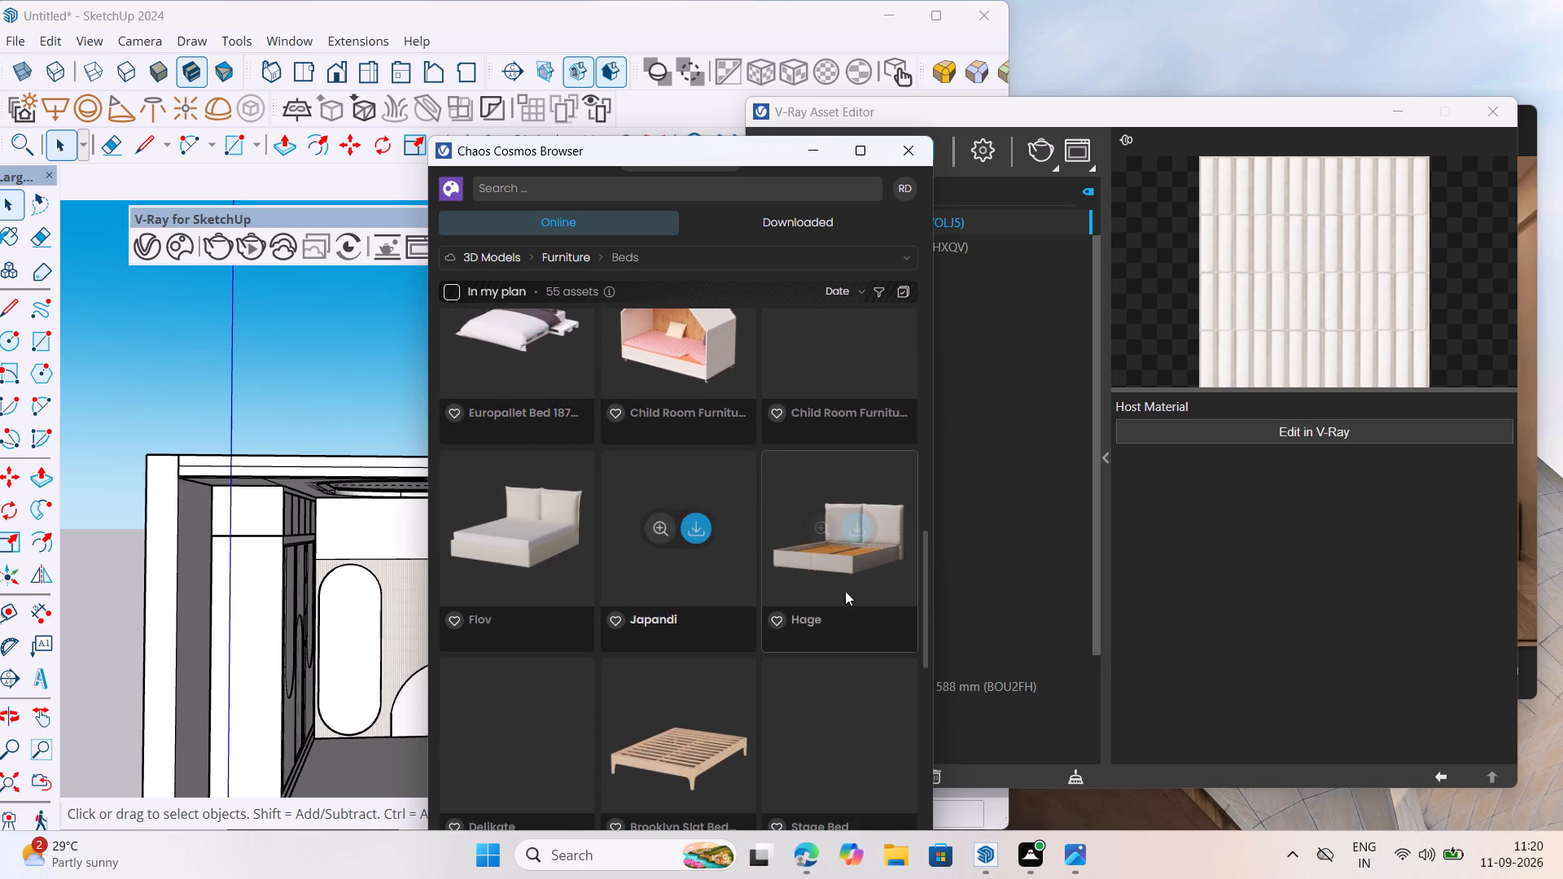
pyautogui.scroll(-2, 650, 565)
pyautogui.scroll(-3, 712, 610)
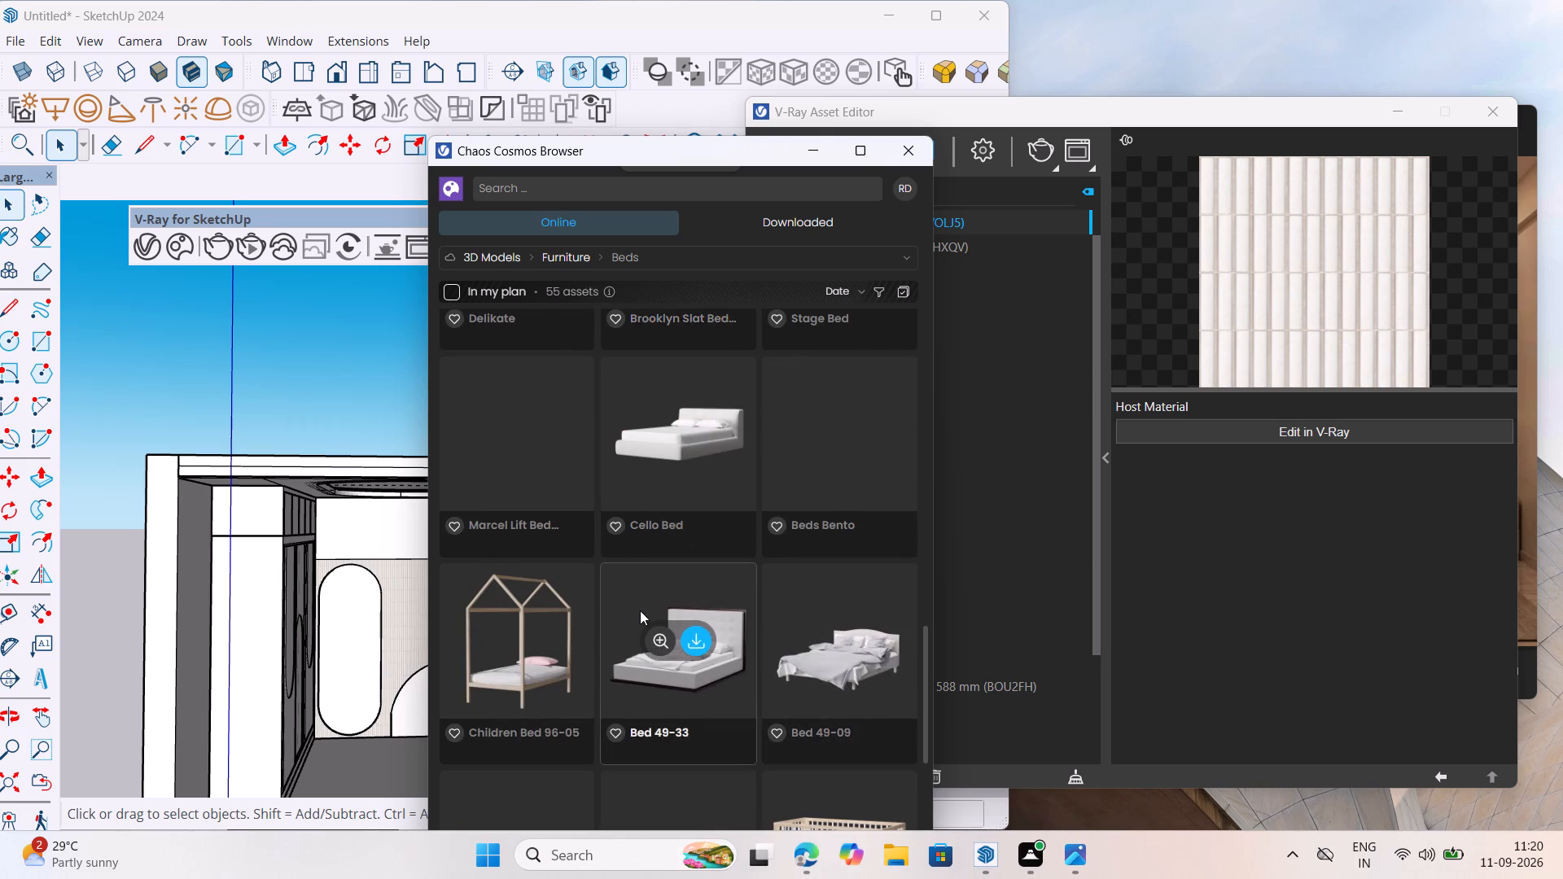
pyautogui.scroll(-2, 643, 612)
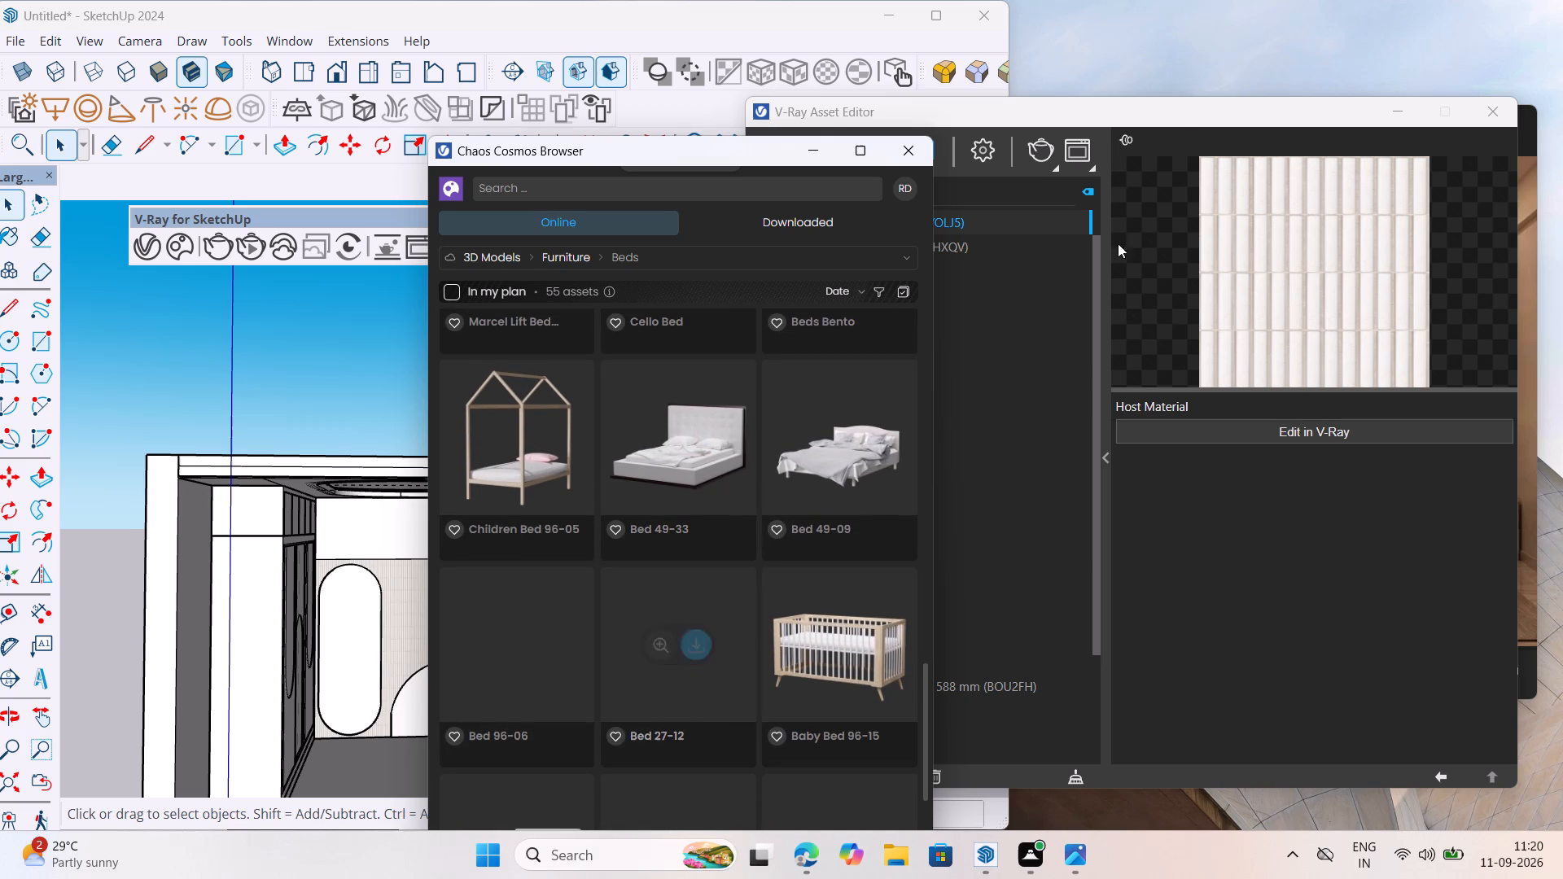
# Move the V-Ray Asset Editor out of the way to uncover the reference photo.
pyautogui.moveTo(1176, 112); pyautogui.dragTo(1328, 769)
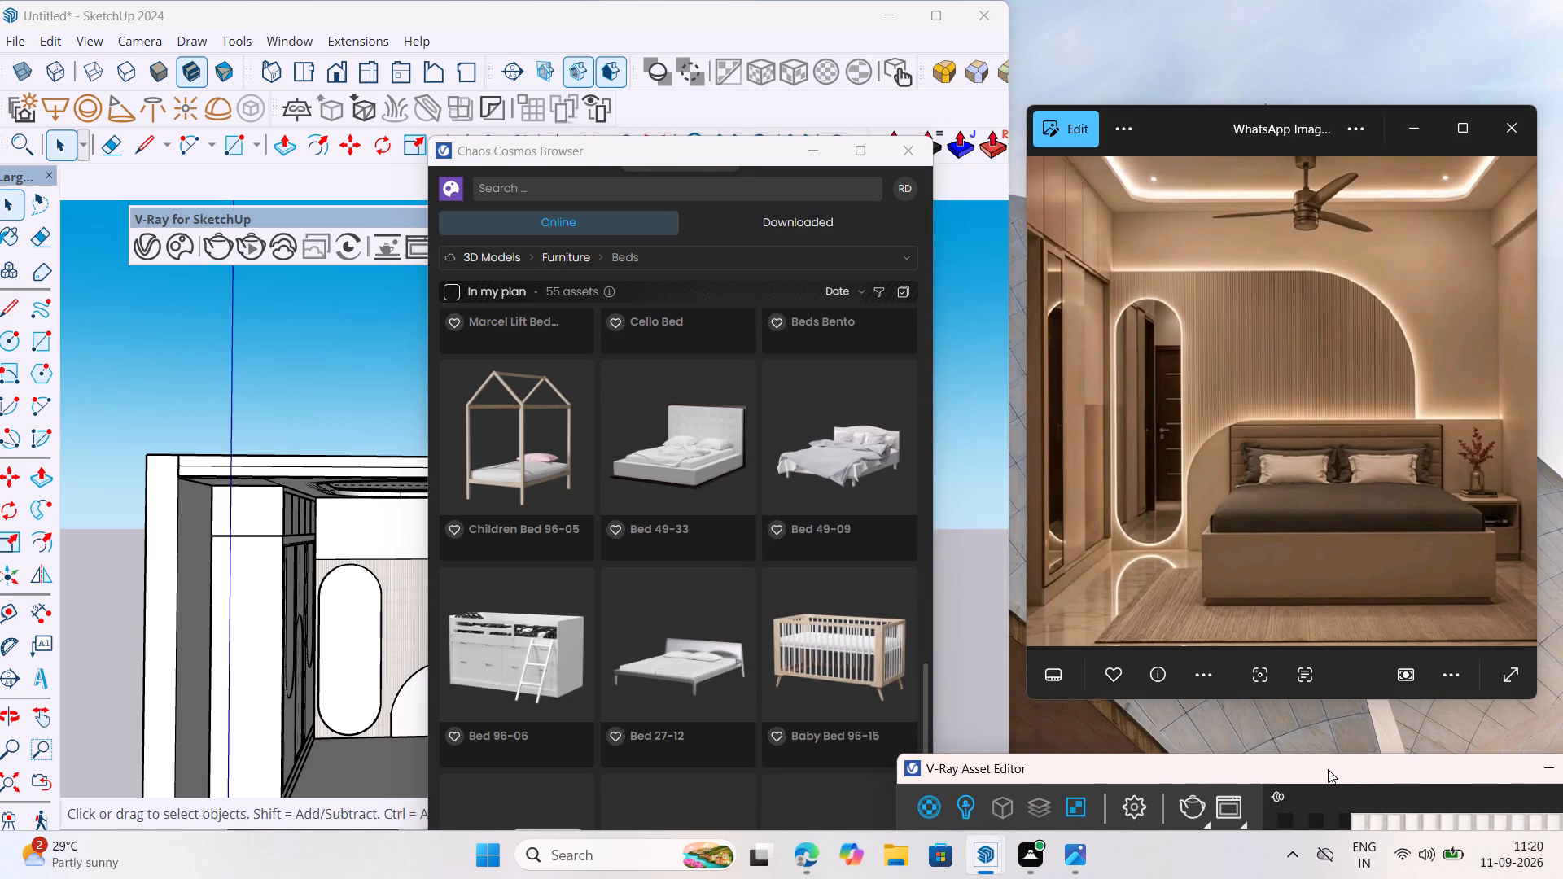
# Download the Bed 49-04 model from the Chaos Cosmos beds.
pyautogui.scroll(-4, 582, 513)
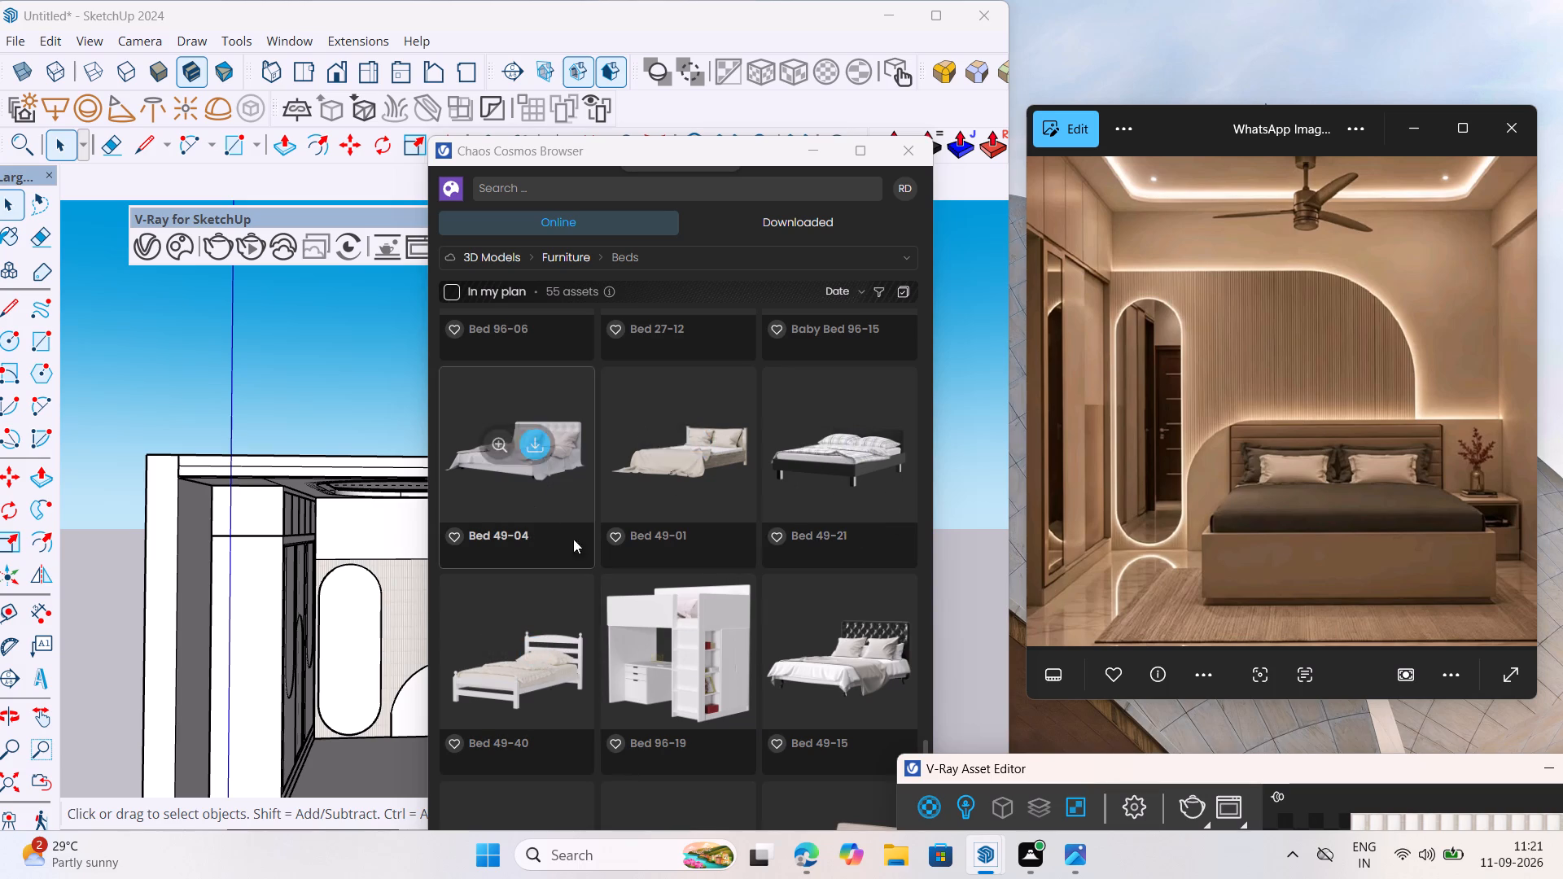
pyautogui.click(532, 448)
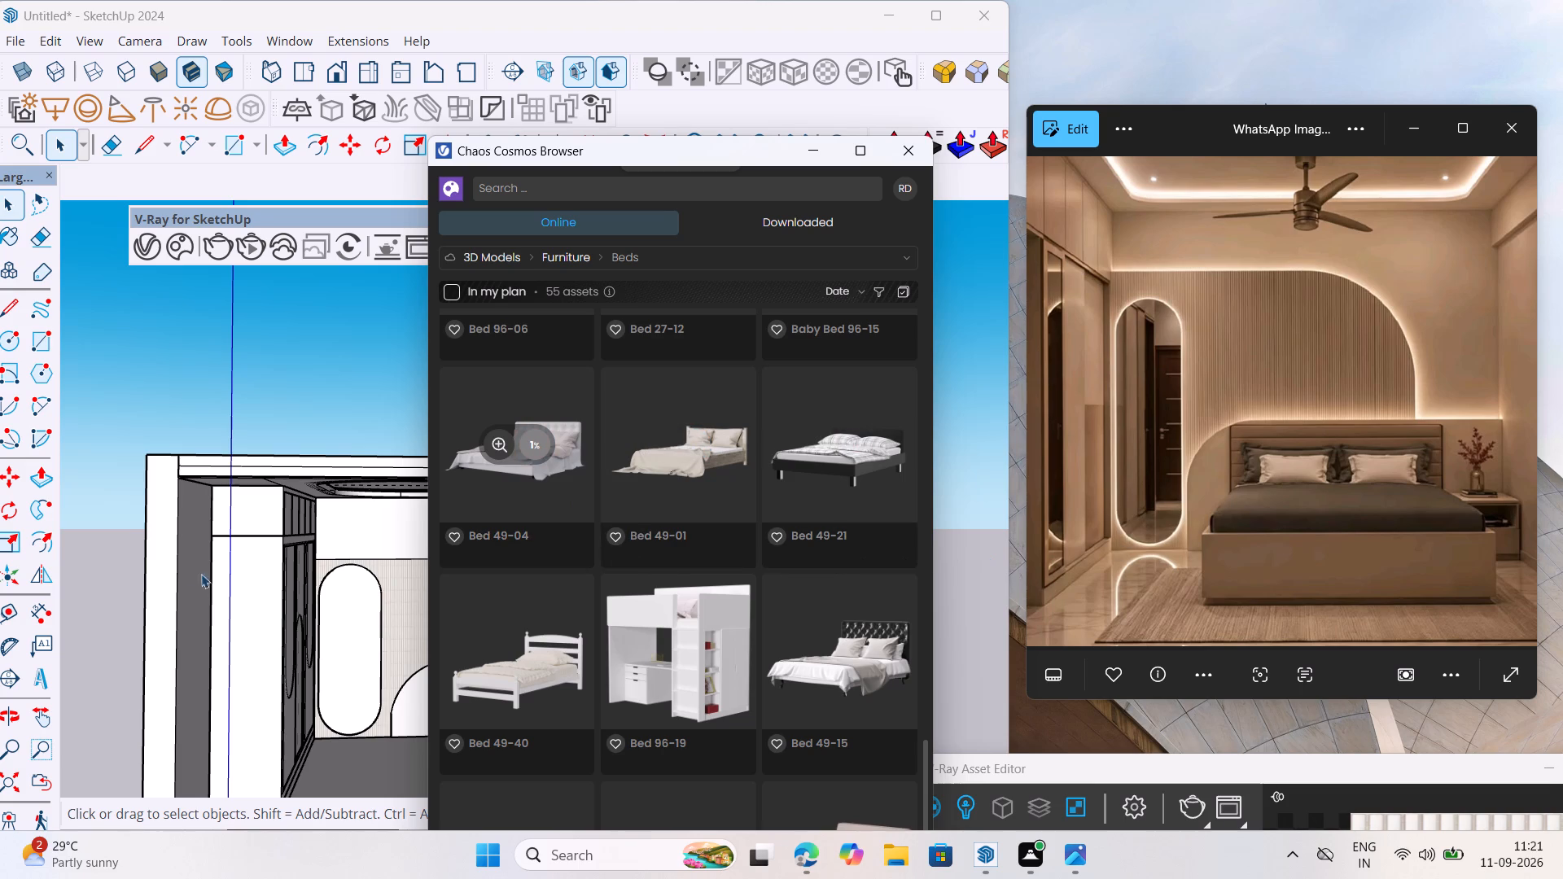
# Download the Bed 001 model, the upholstered bed with brown bedding, from the Chaos Cosmos beds.
pyautogui.scroll(-10, 177, 532)
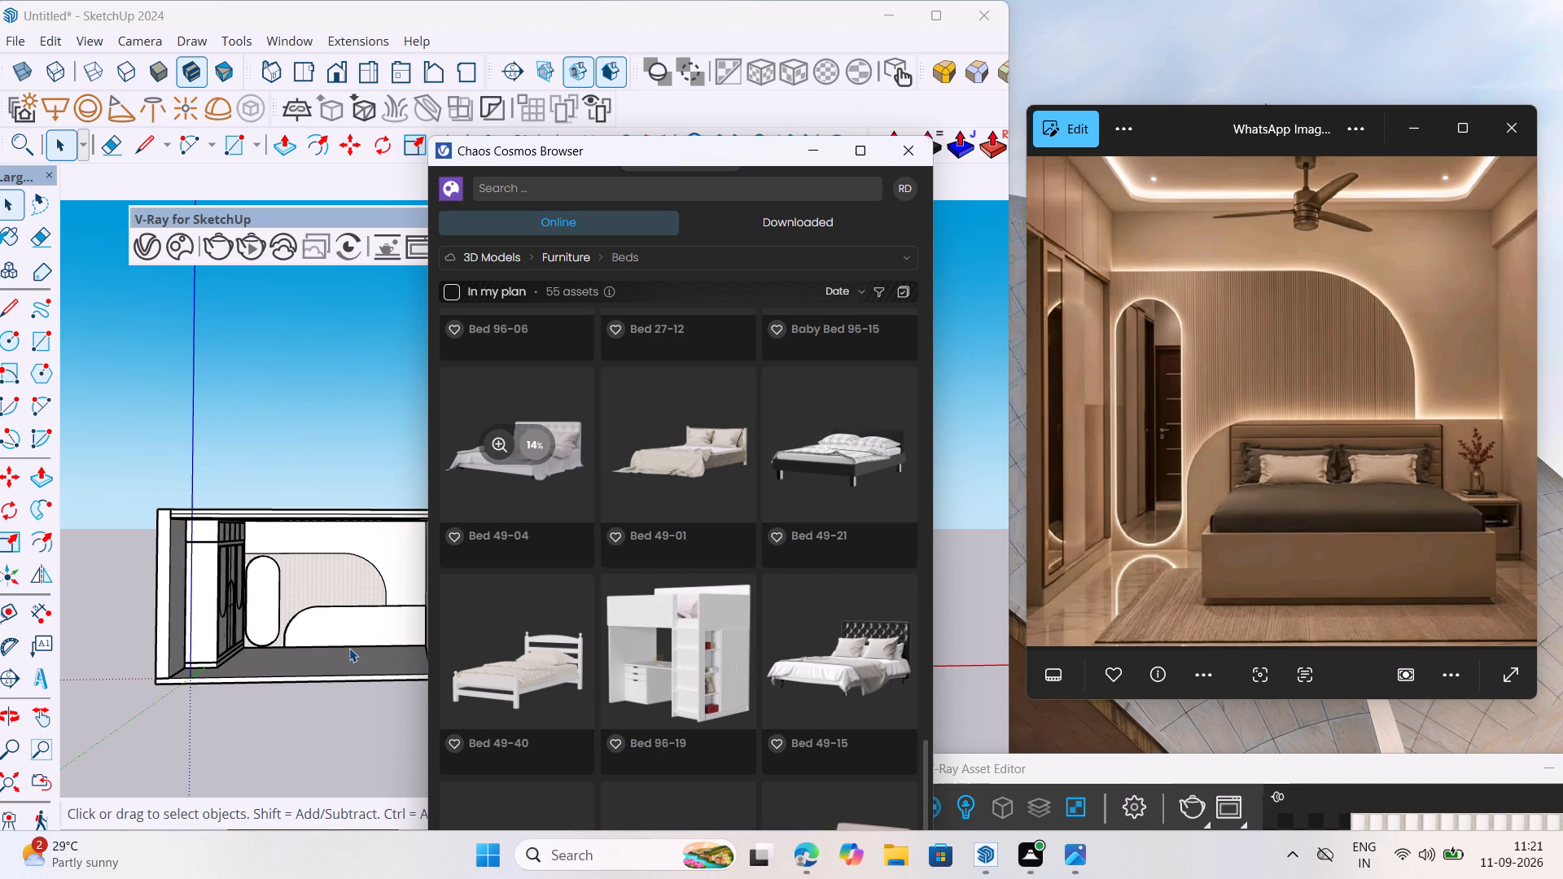
pyautogui.scroll(-5, 675, 647)
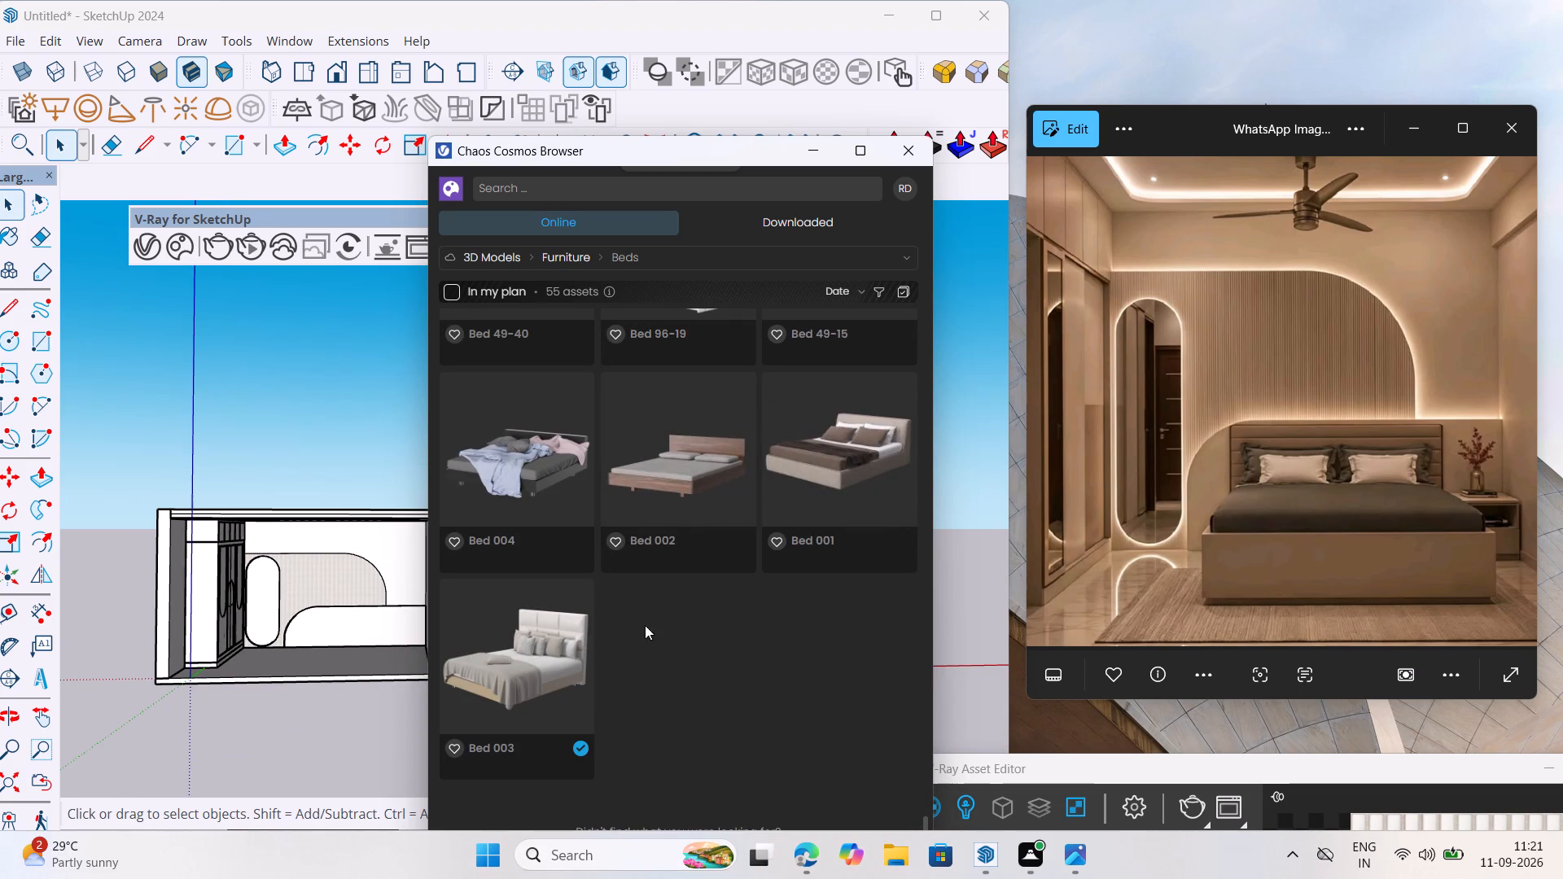
pyautogui.scroll(-4, 624, 625)
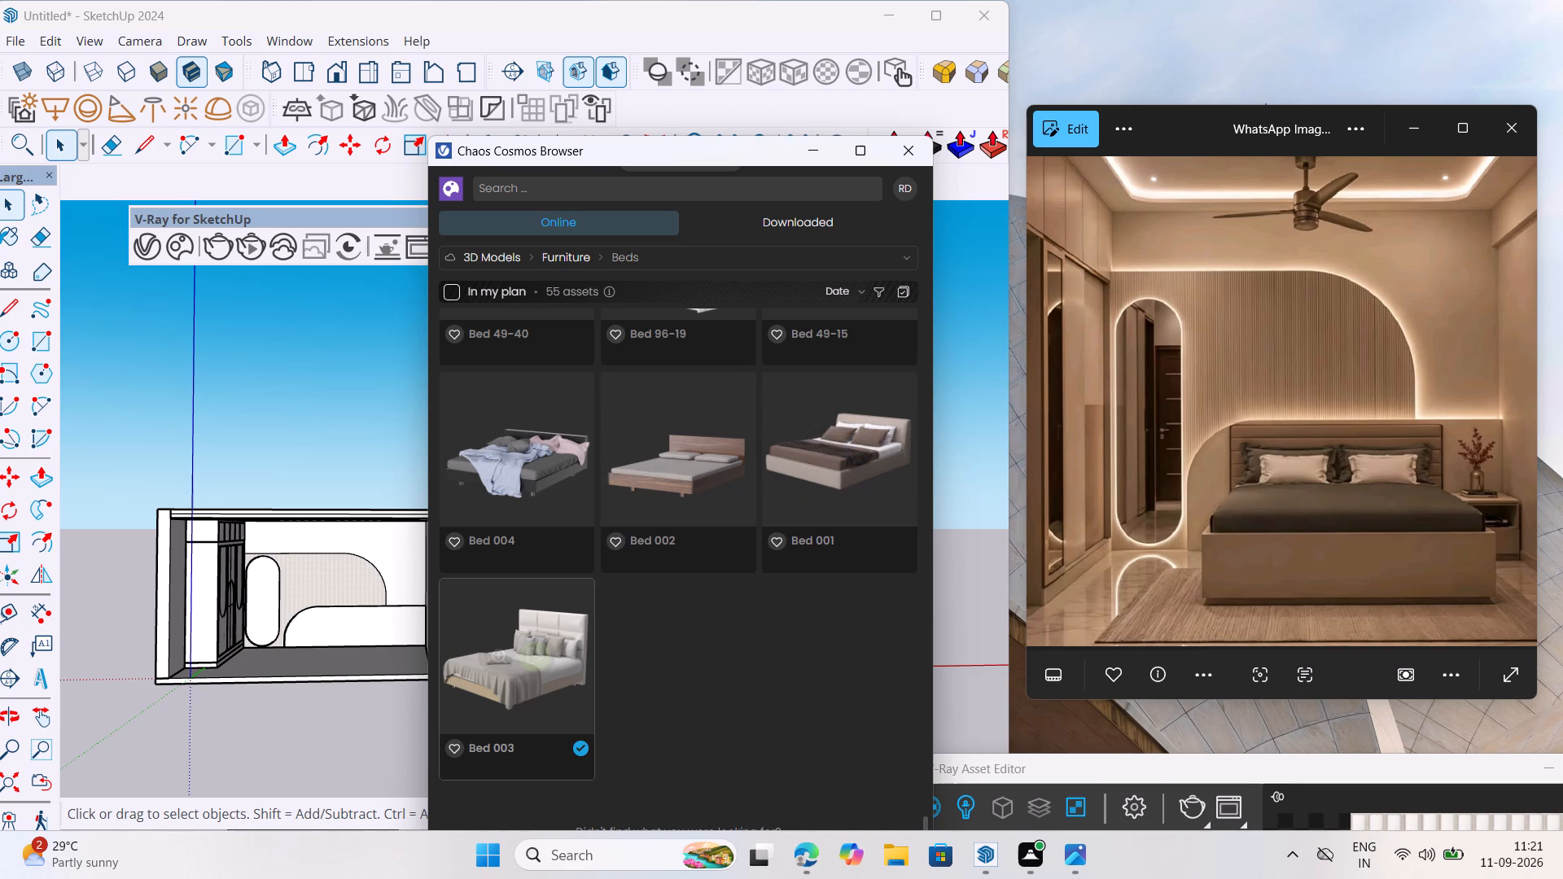
pyautogui.scroll(2, 865, 452)
pyautogui.scroll(-1, 869, 550)
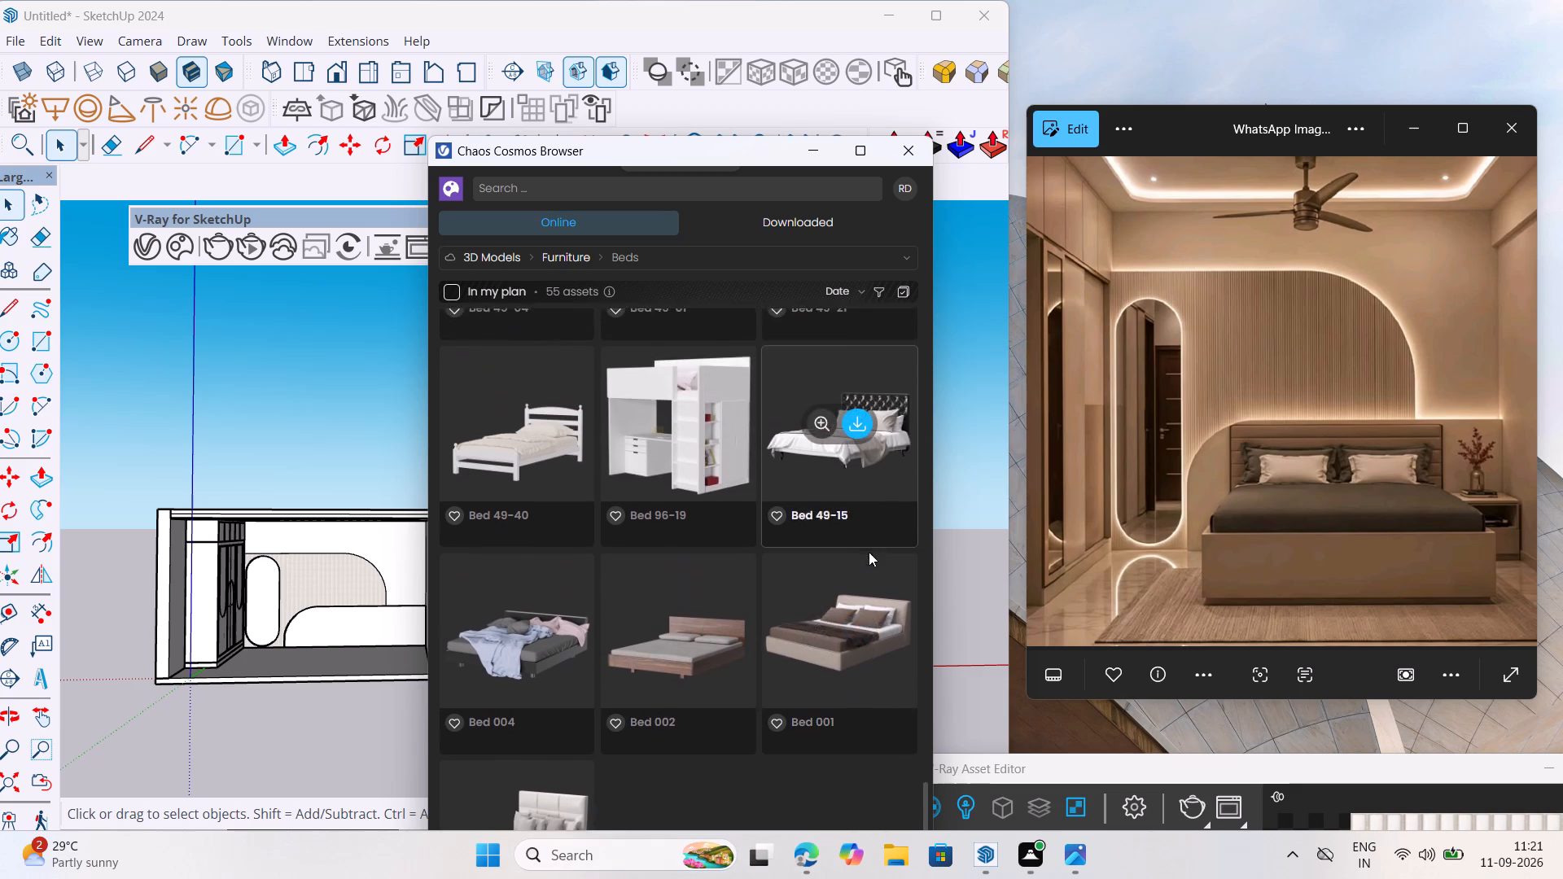
pyautogui.click(847, 538)
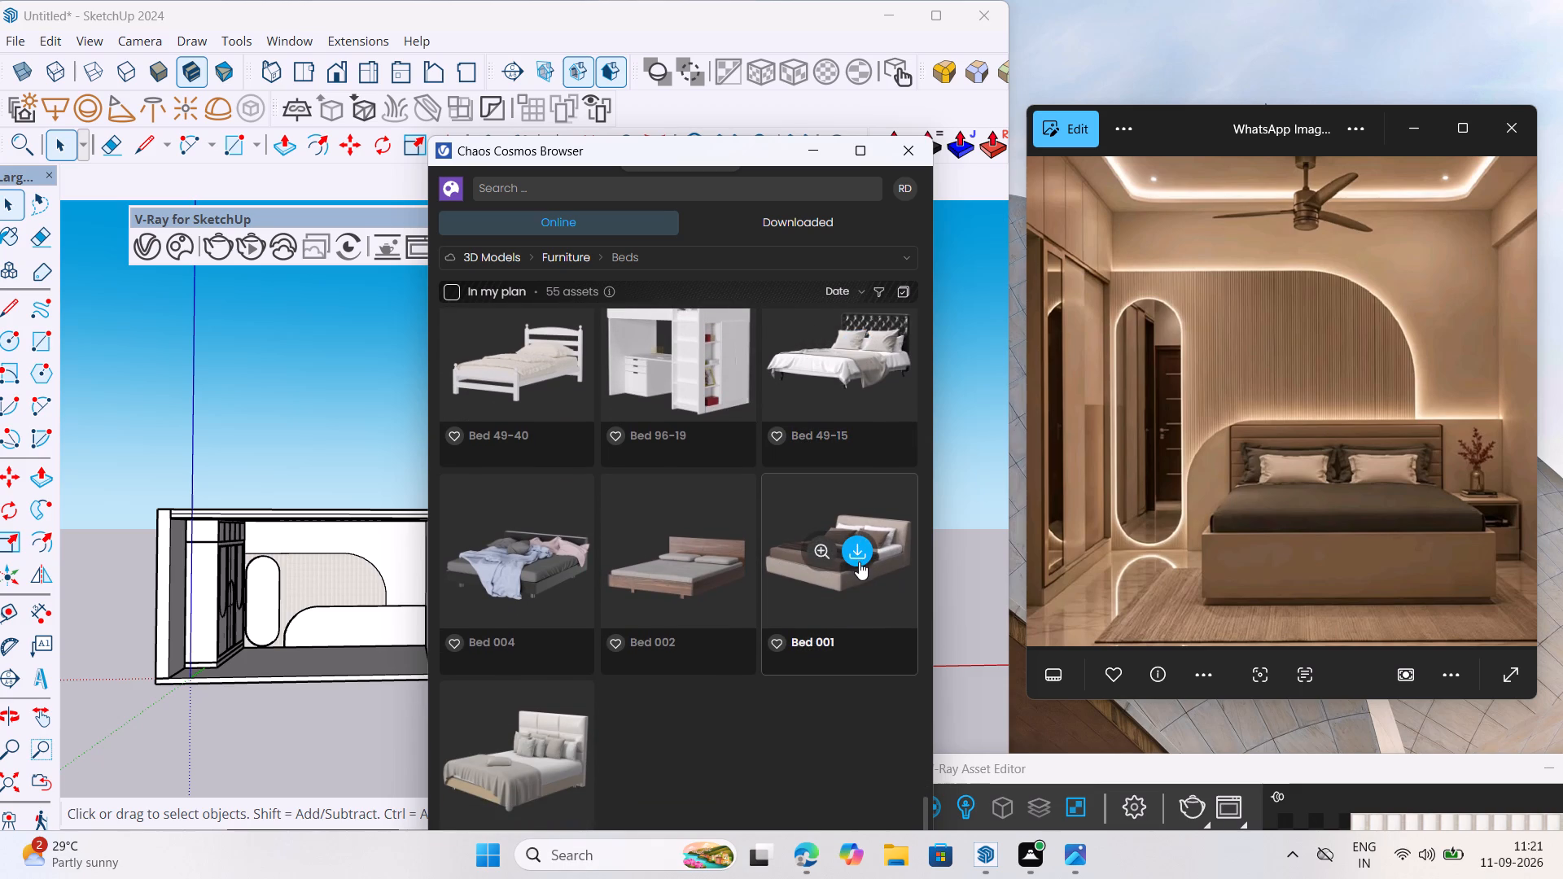
pyautogui.click(859, 552)
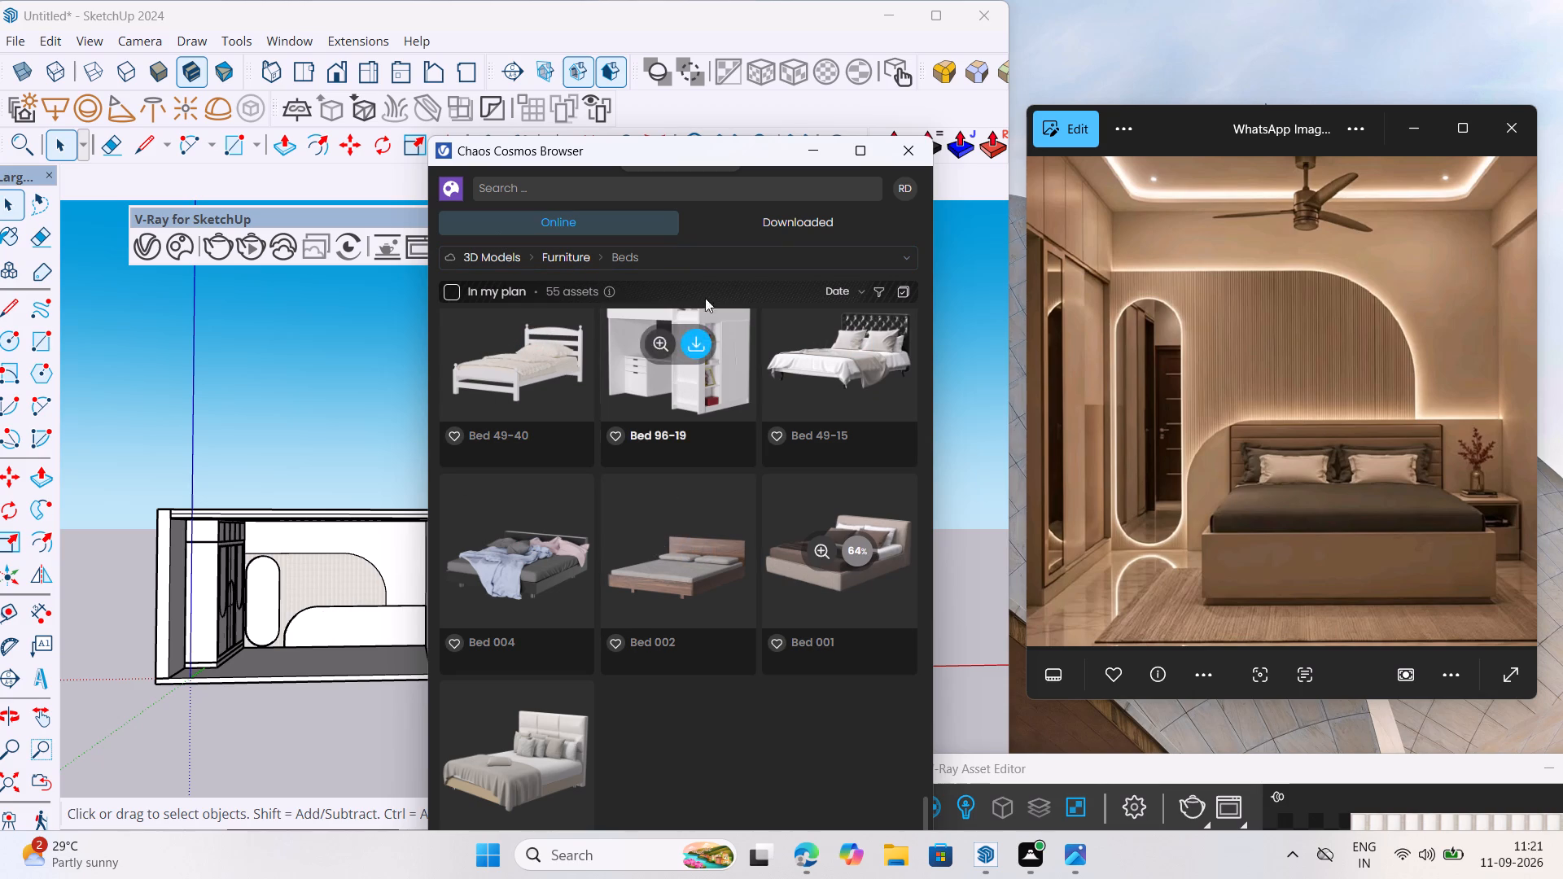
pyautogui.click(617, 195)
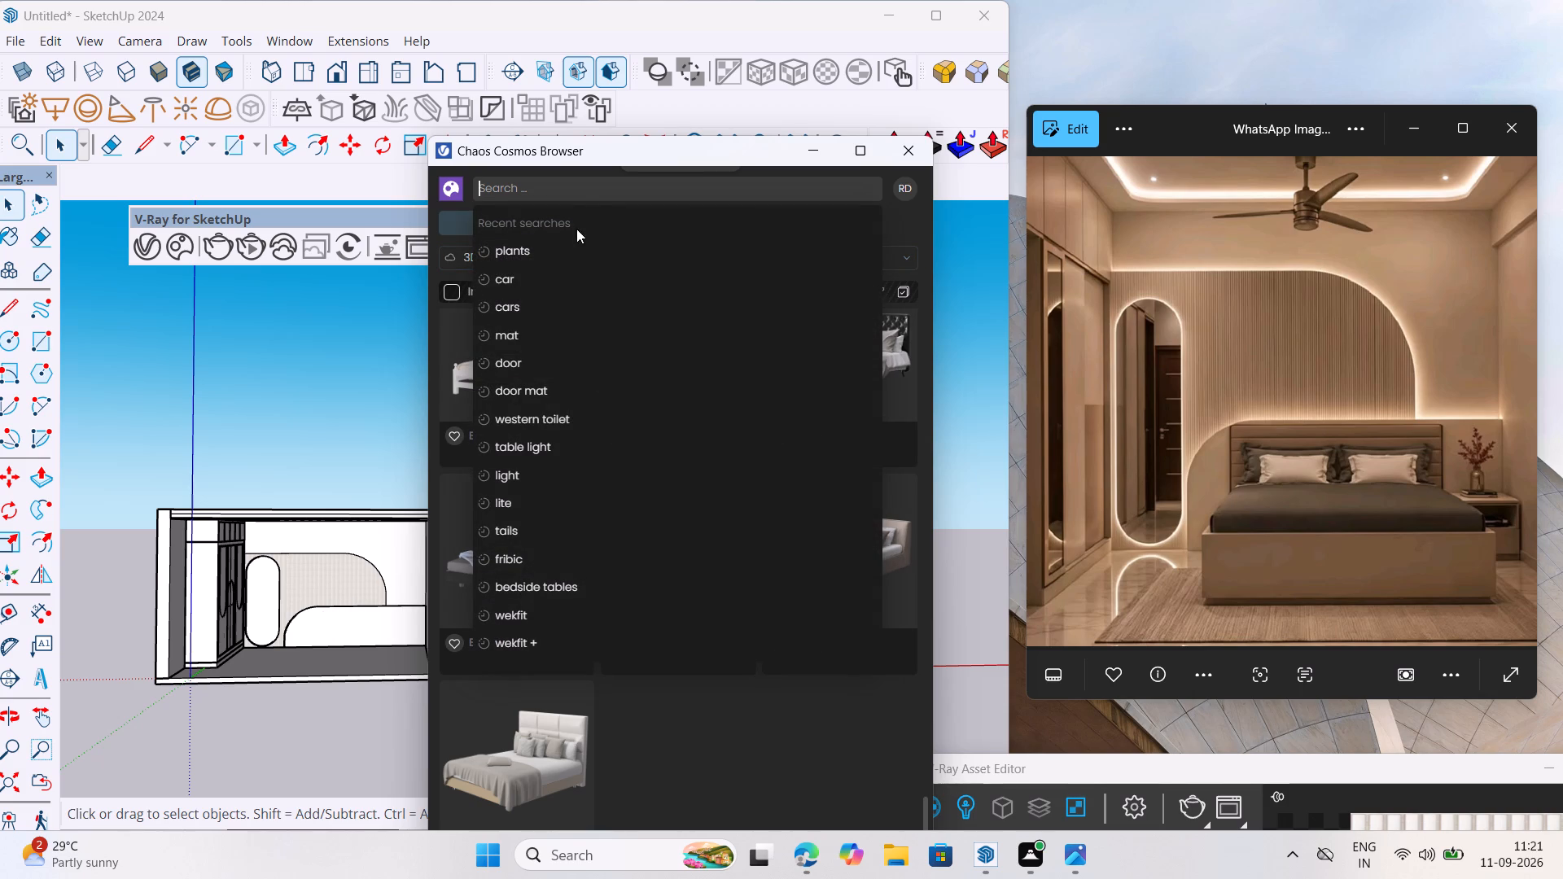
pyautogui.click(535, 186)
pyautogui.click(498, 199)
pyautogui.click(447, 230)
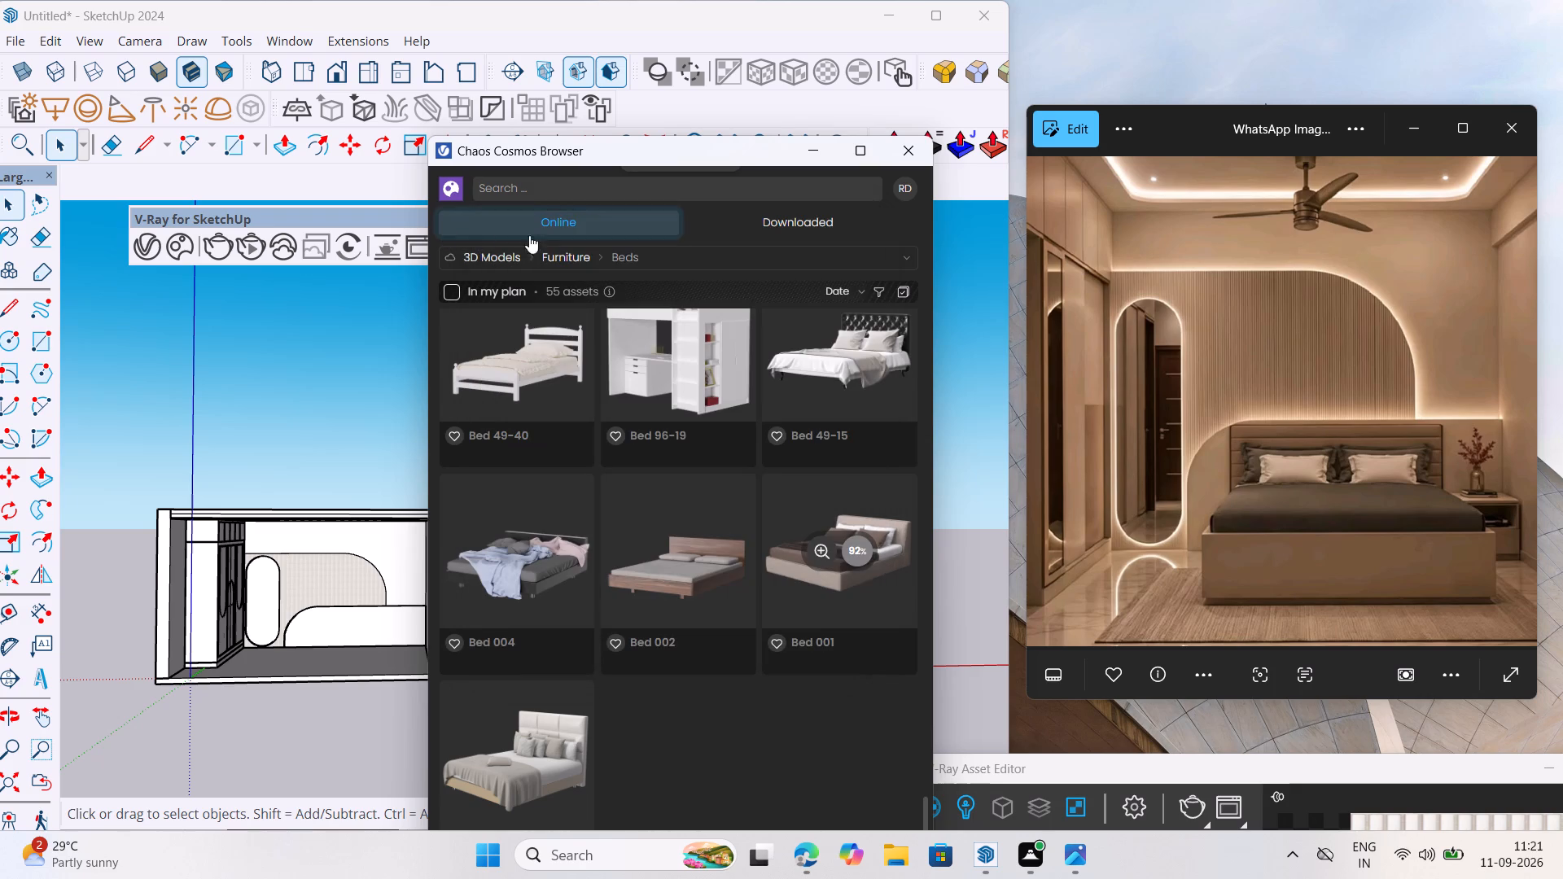
# Switch the Chaos Cosmos category to 3D Models > Furniture > Tables & desks.
pyautogui.click(550, 265)
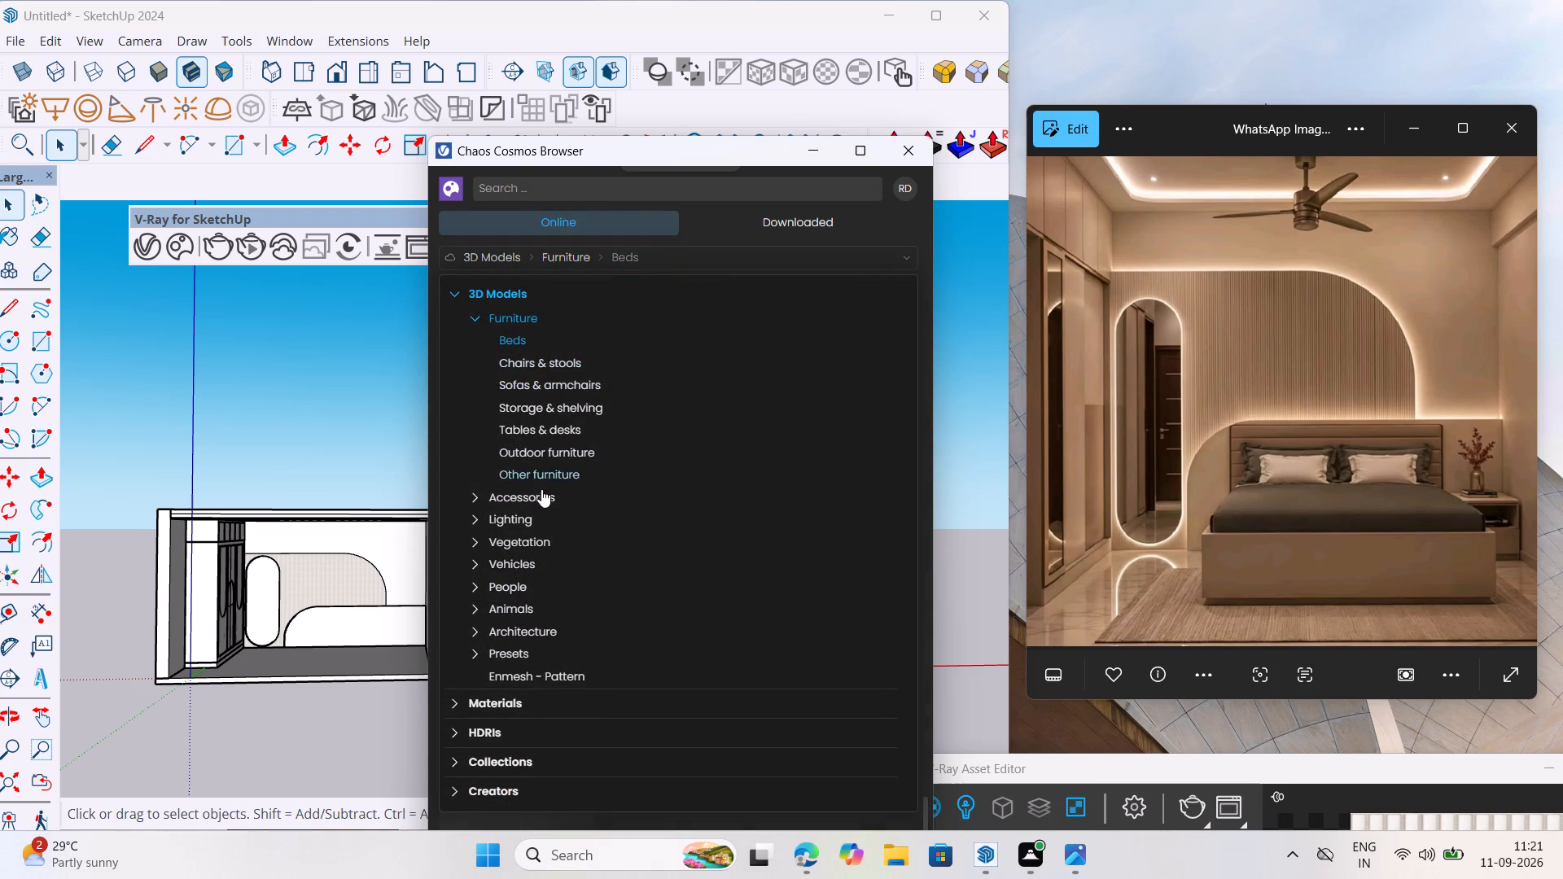
pyautogui.click(568, 429)
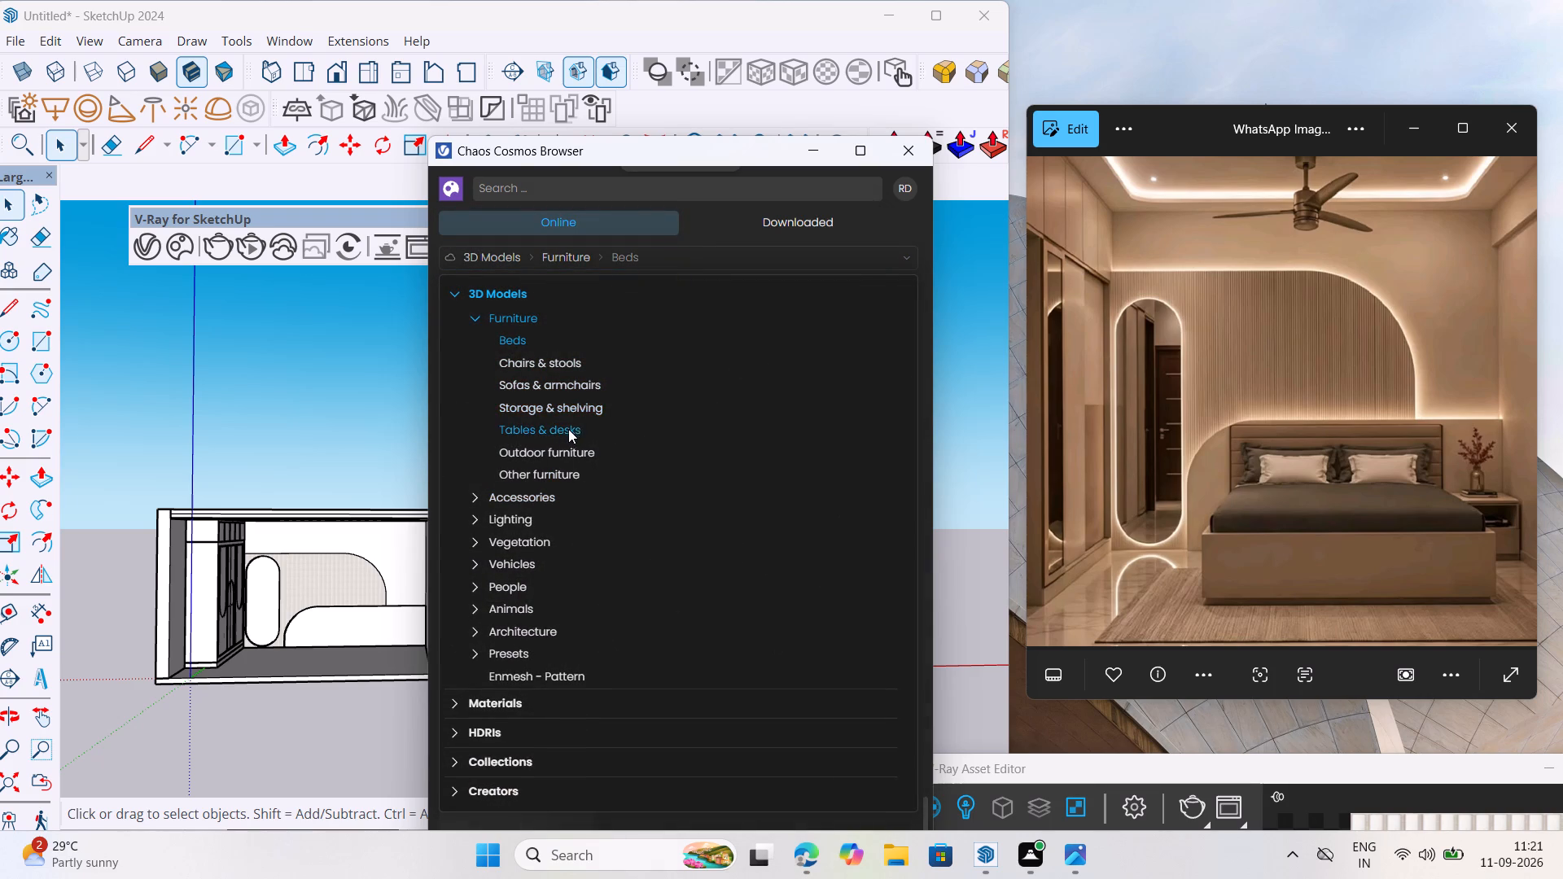
# Look through the Chaos Cosmos tables and desks for one that suits the bedside table in the reference photo.
pyautogui.scroll(-2, 681, 520)
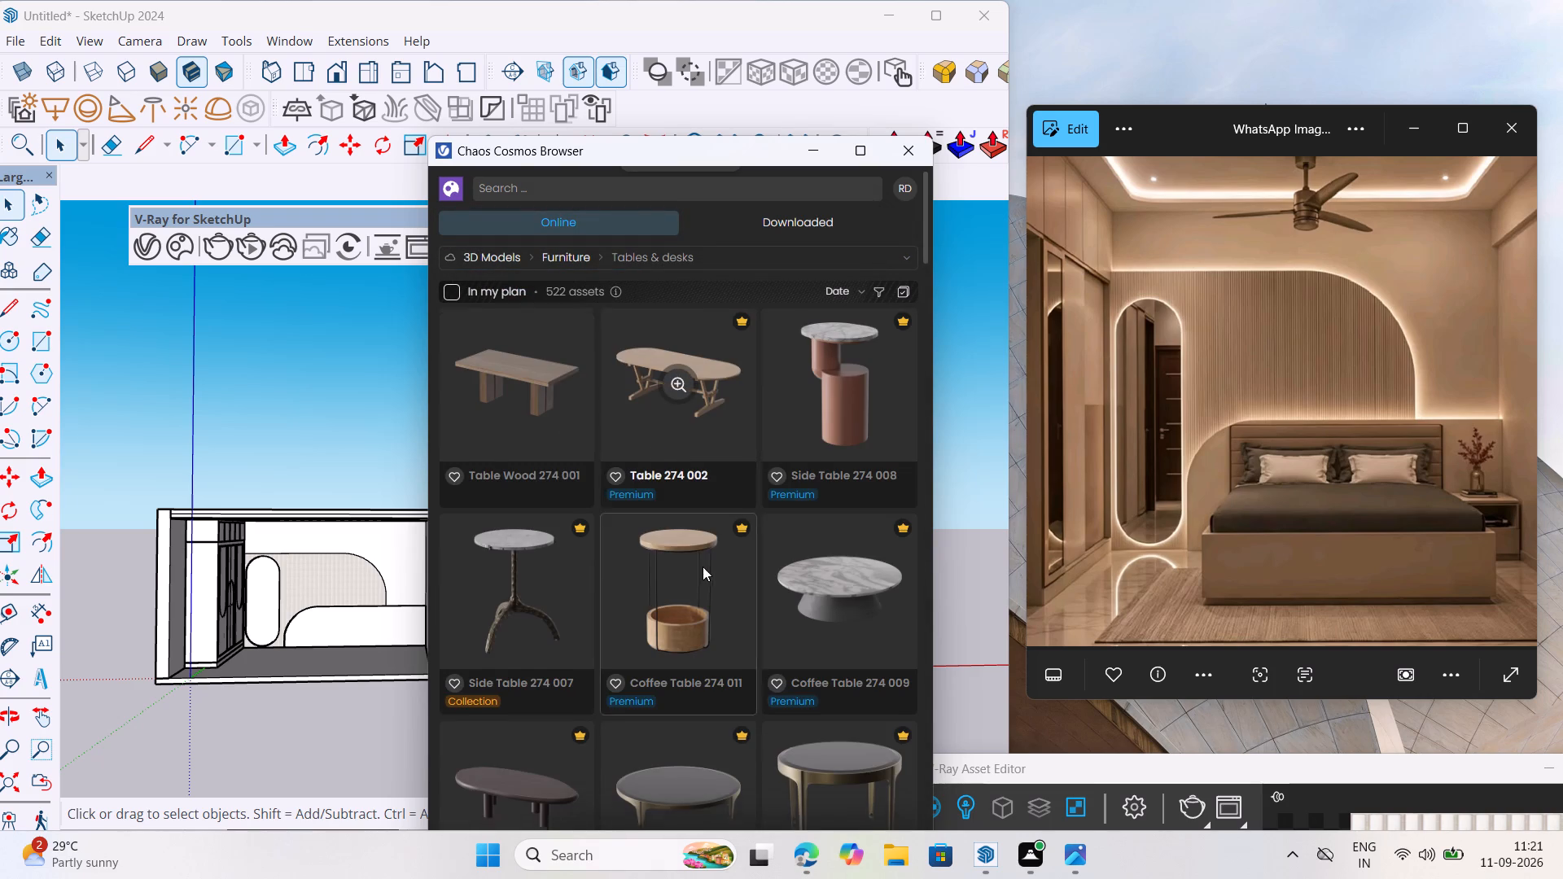
pyautogui.scroll(-10, 703, 566)
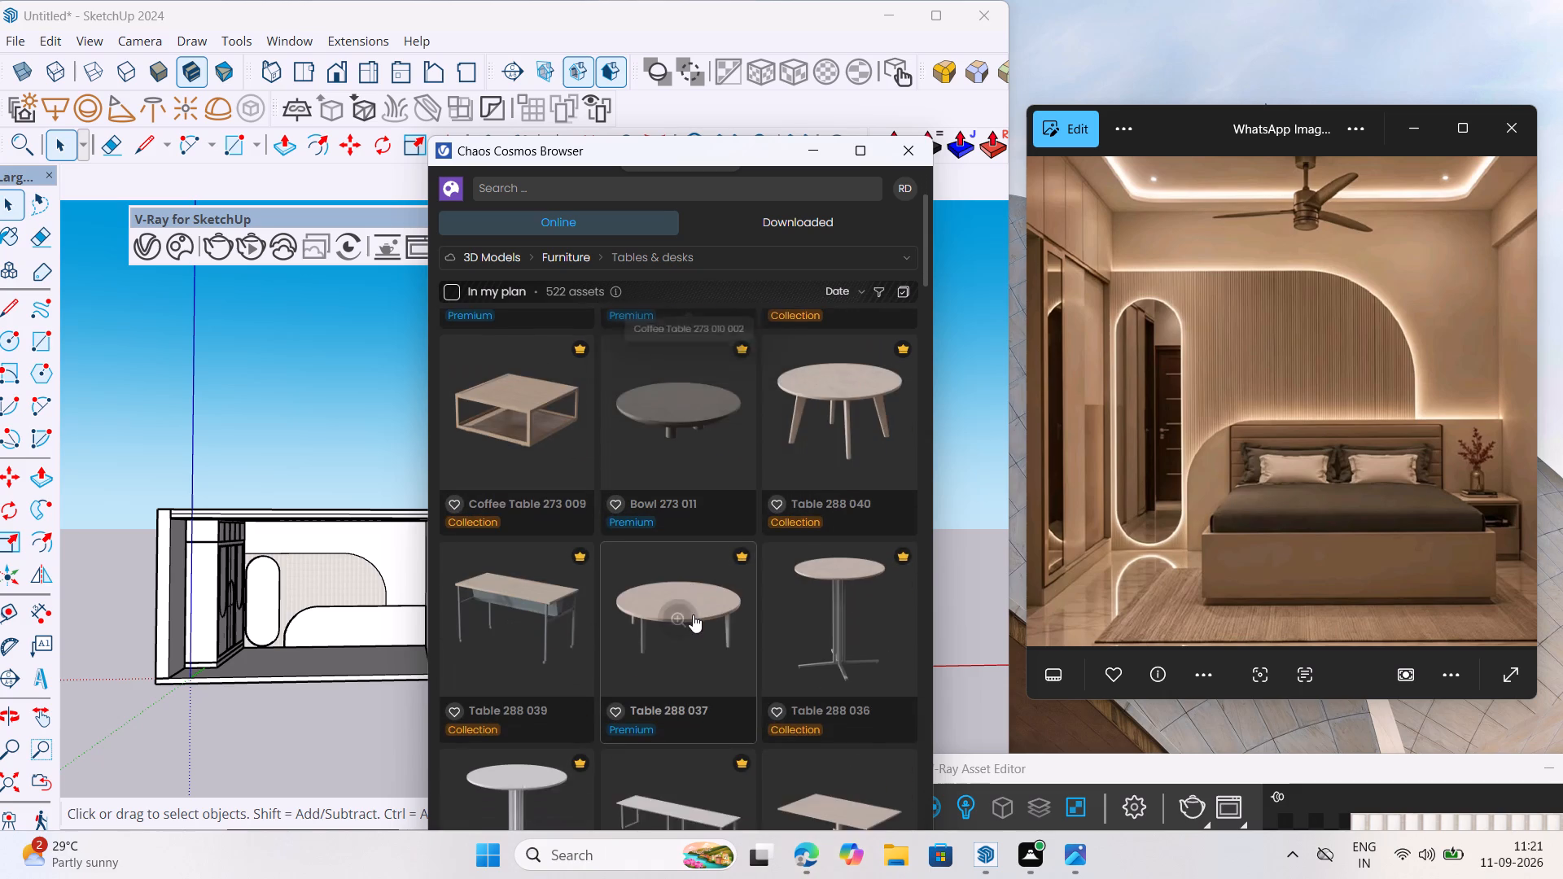
pyautogui.scroll(-15, 694, 613)
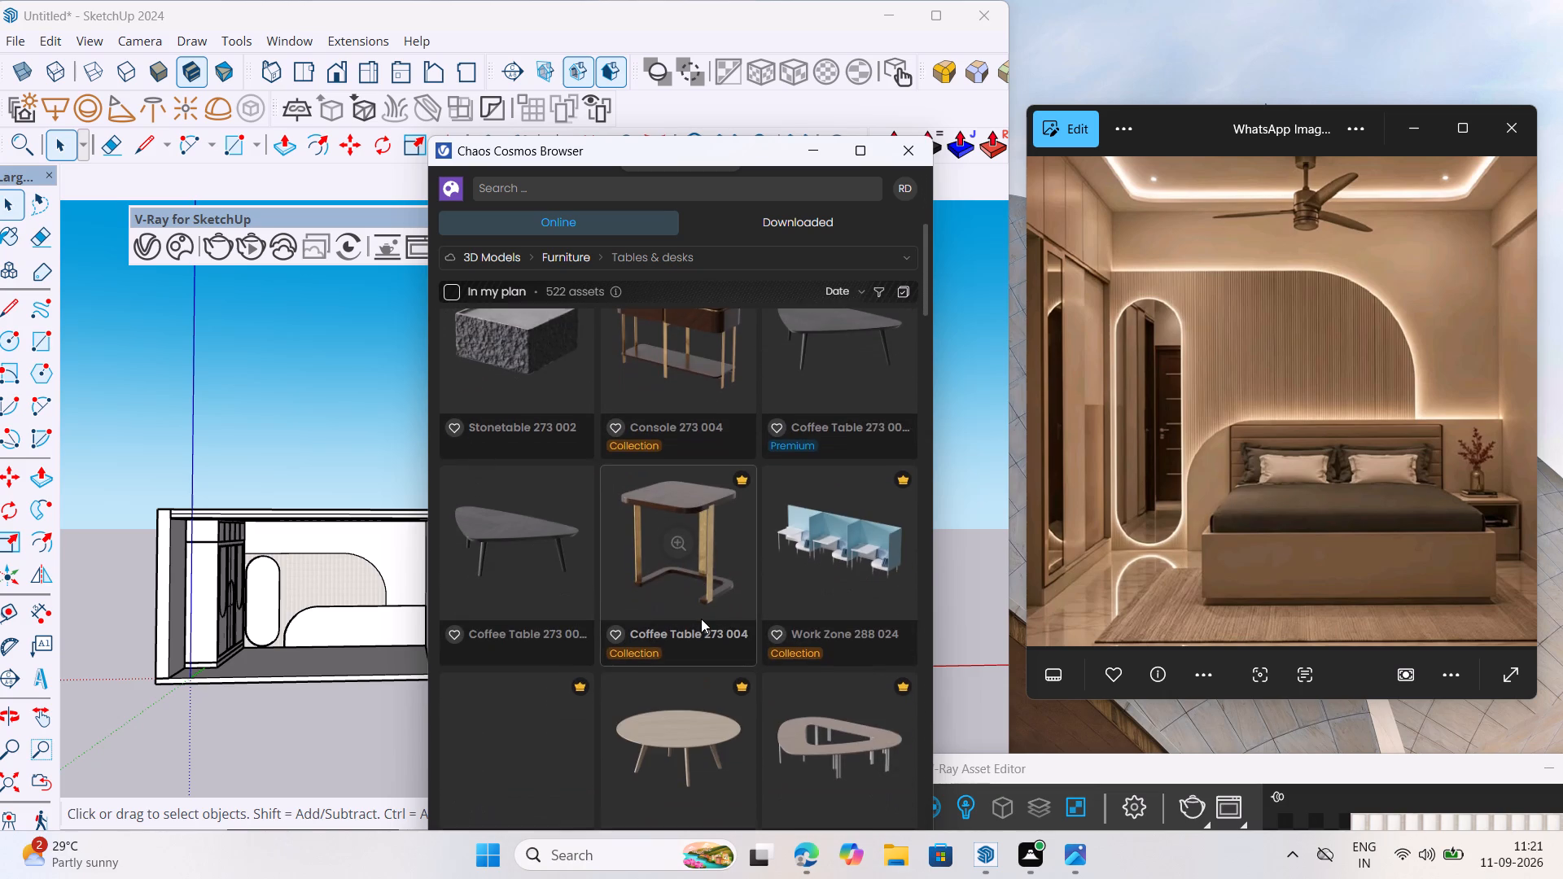
pyautogui.scroll(-11, 680, 571)
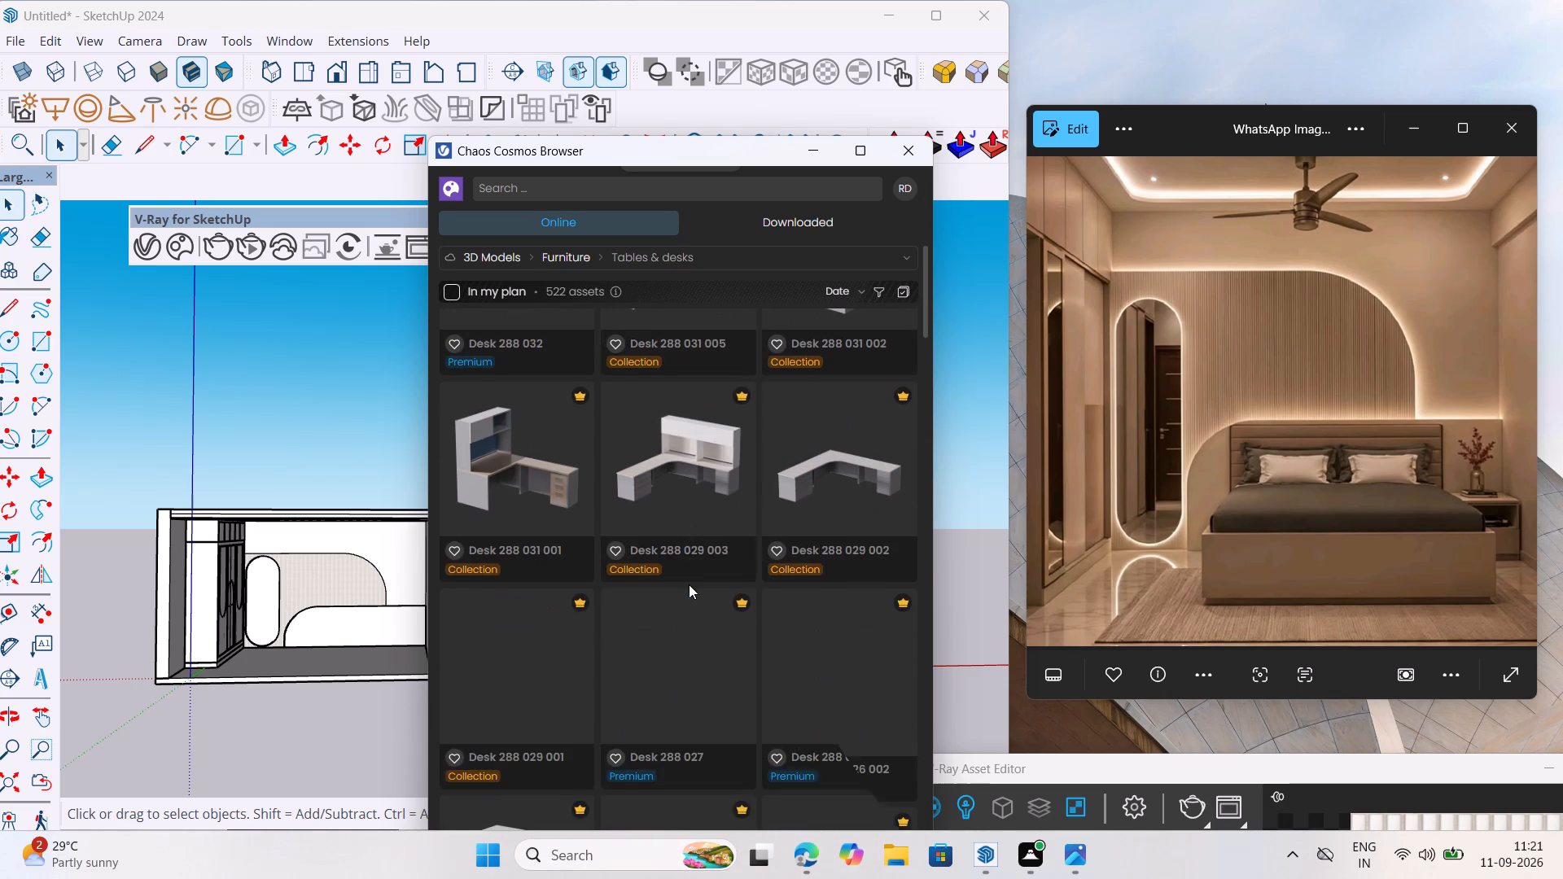
pyautogui.scroll(-13, 619, 604)
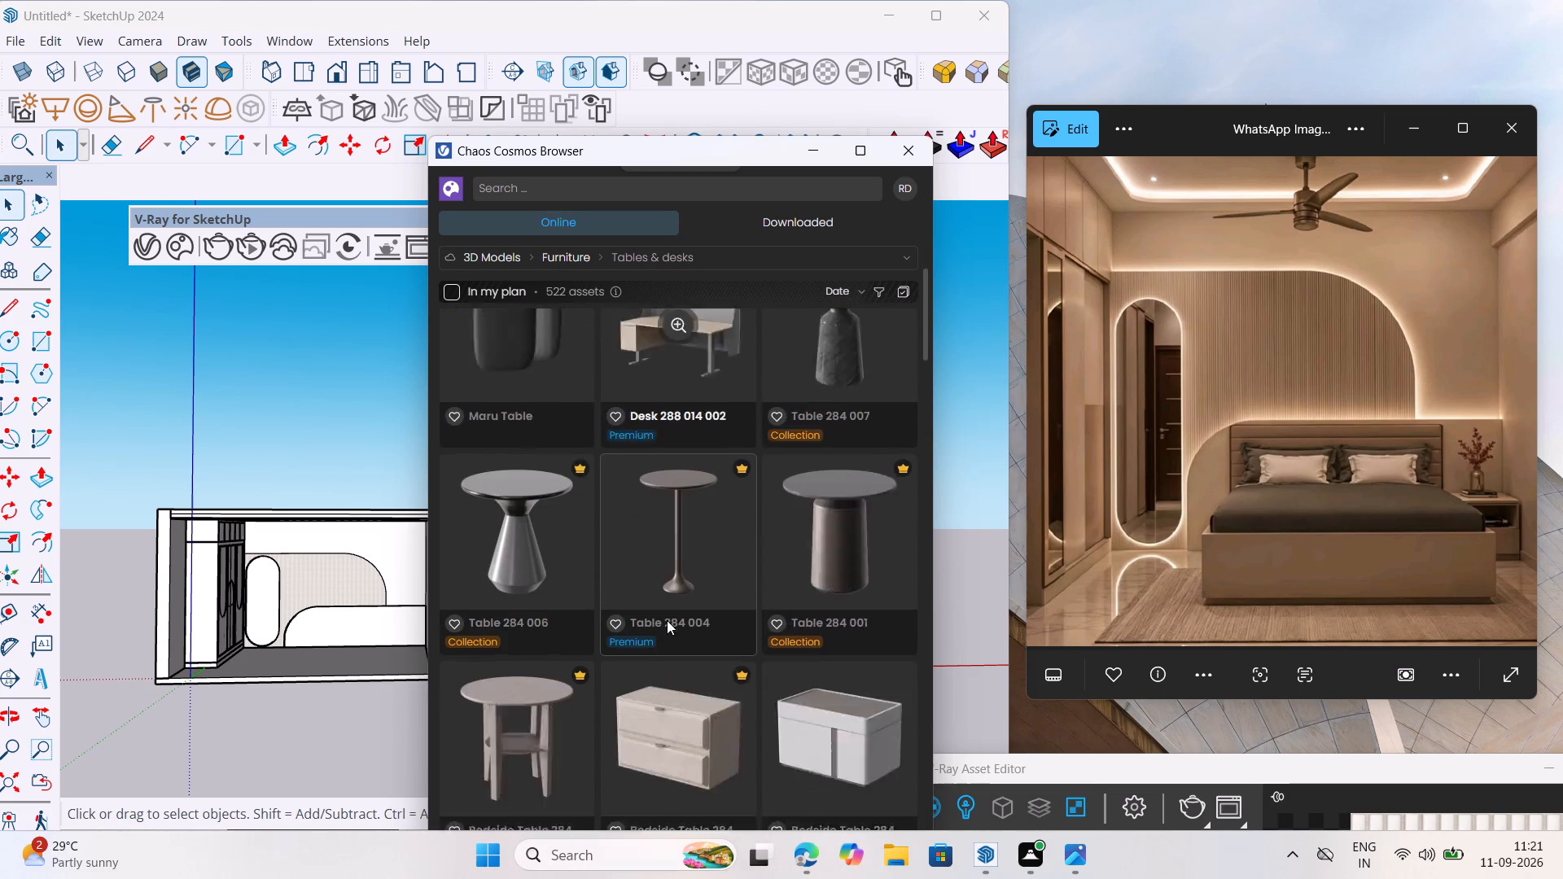
pyautogui.scroll(-3, 567, 623)
pyautogui.scroll(3, 736, 549)
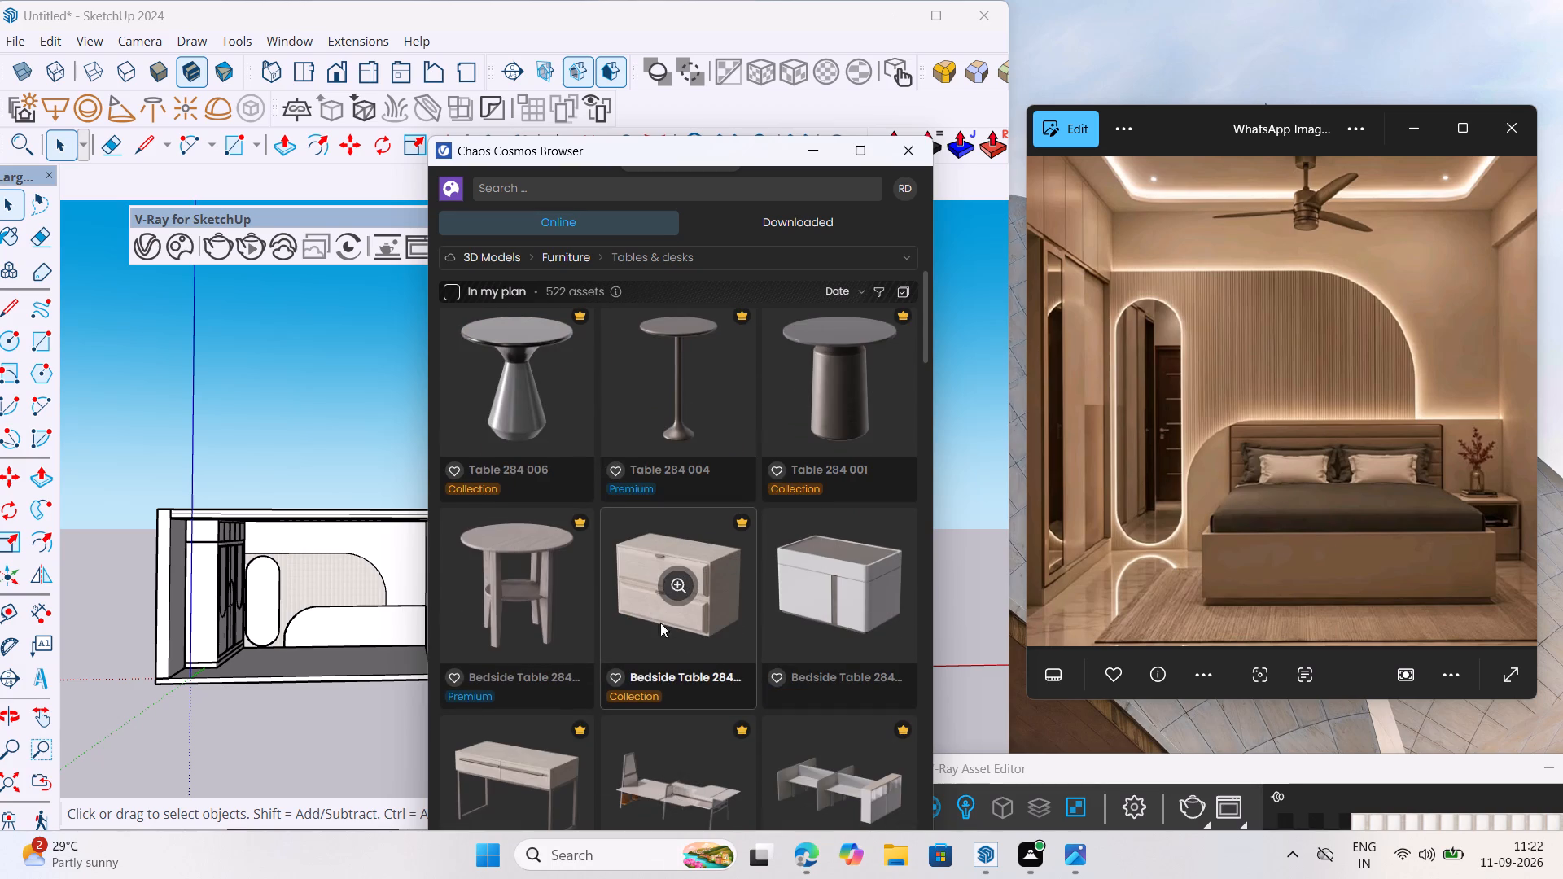
pyautogui.scroll(-3, 740, 629)
pyautogui.scroll(-4, 558, 621)
pyautogui.scroll(-4, 760, 591)
pyautogui.scroll(-3, 609, 628)
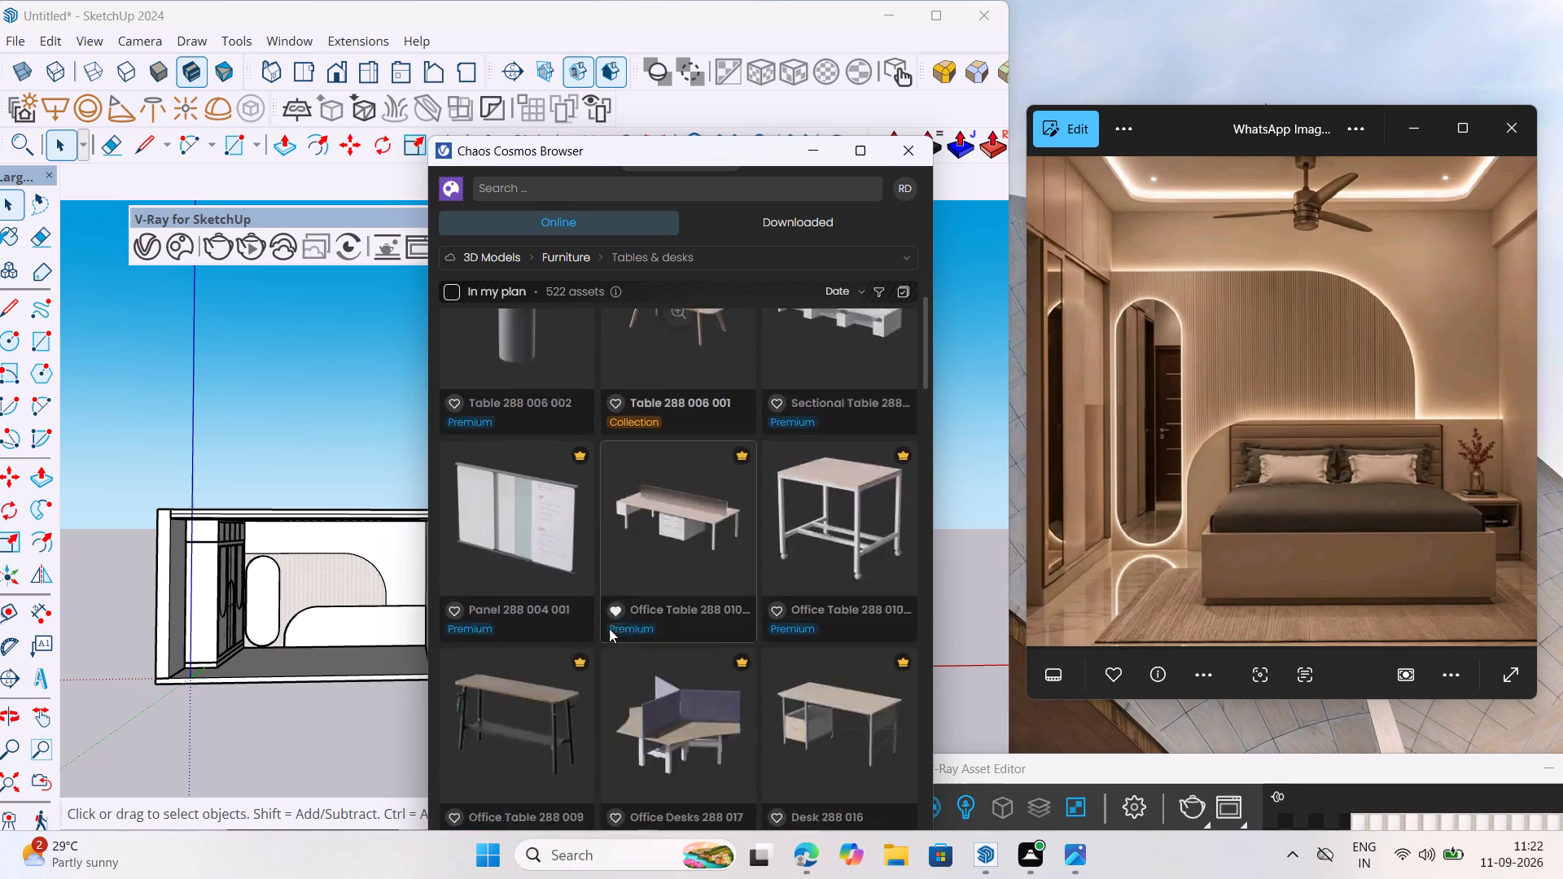
pyautogui.scroll(-4, 753, 584)
pyautogui.scroll(-3, 522, 632)
pyautogui.scroll(-3, 736, 570)
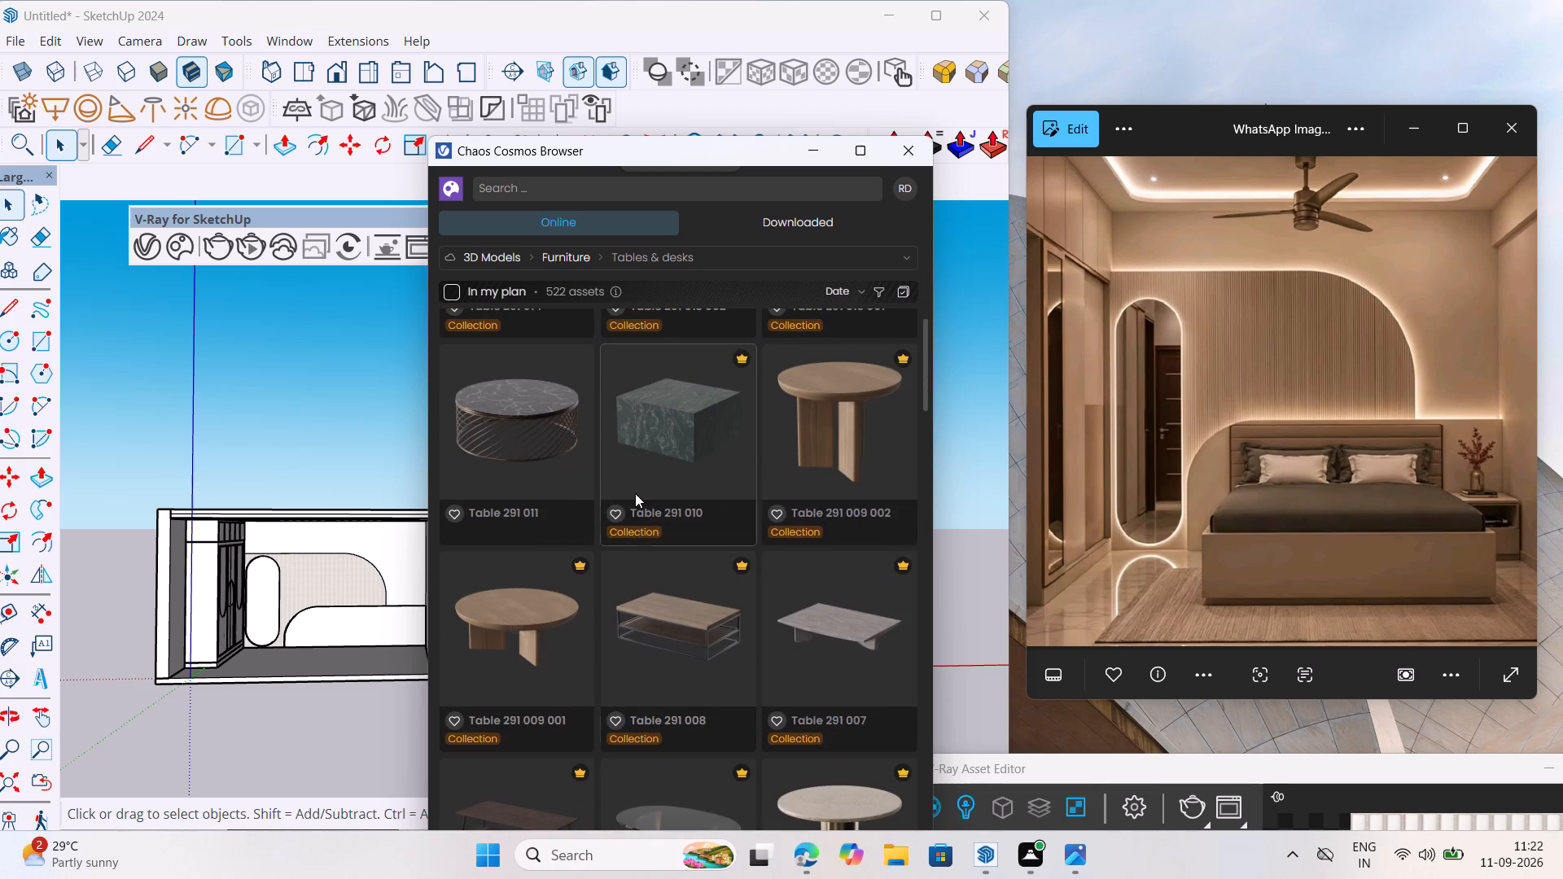
pyautogui.scroll(-2, 514, 537)
pyautogui.scroll(-3, 743, 568)
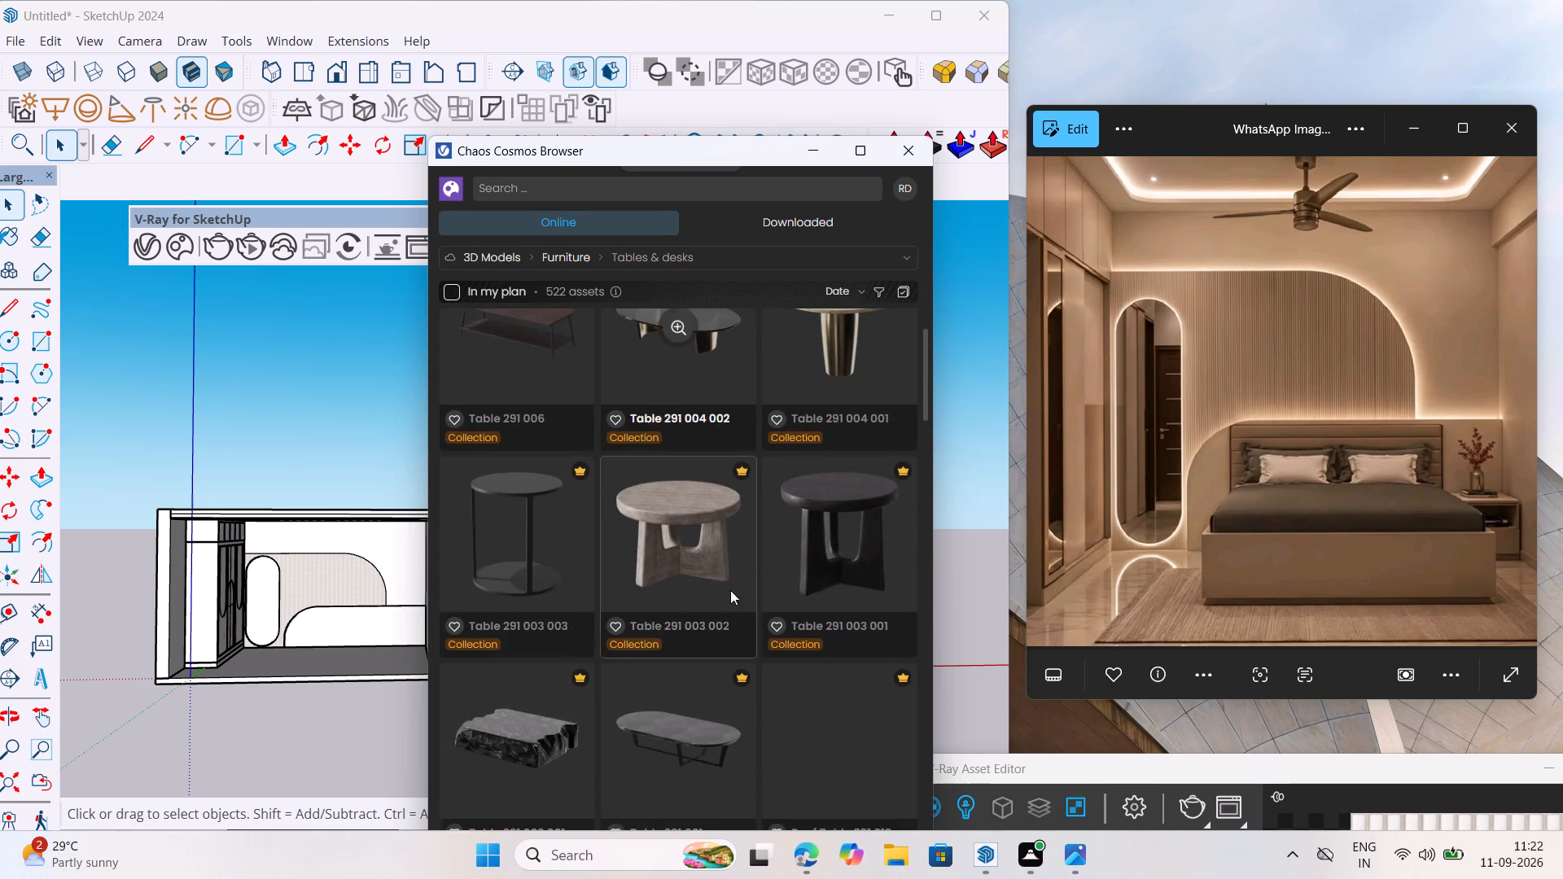
pyautogui.scroll(-3, 553, 562)
pyautogui.scroll(-3, 730, 538)
pyautogui.scroll(-2, 520, 564)
pyautogui.scroll(-2, 732, 528)
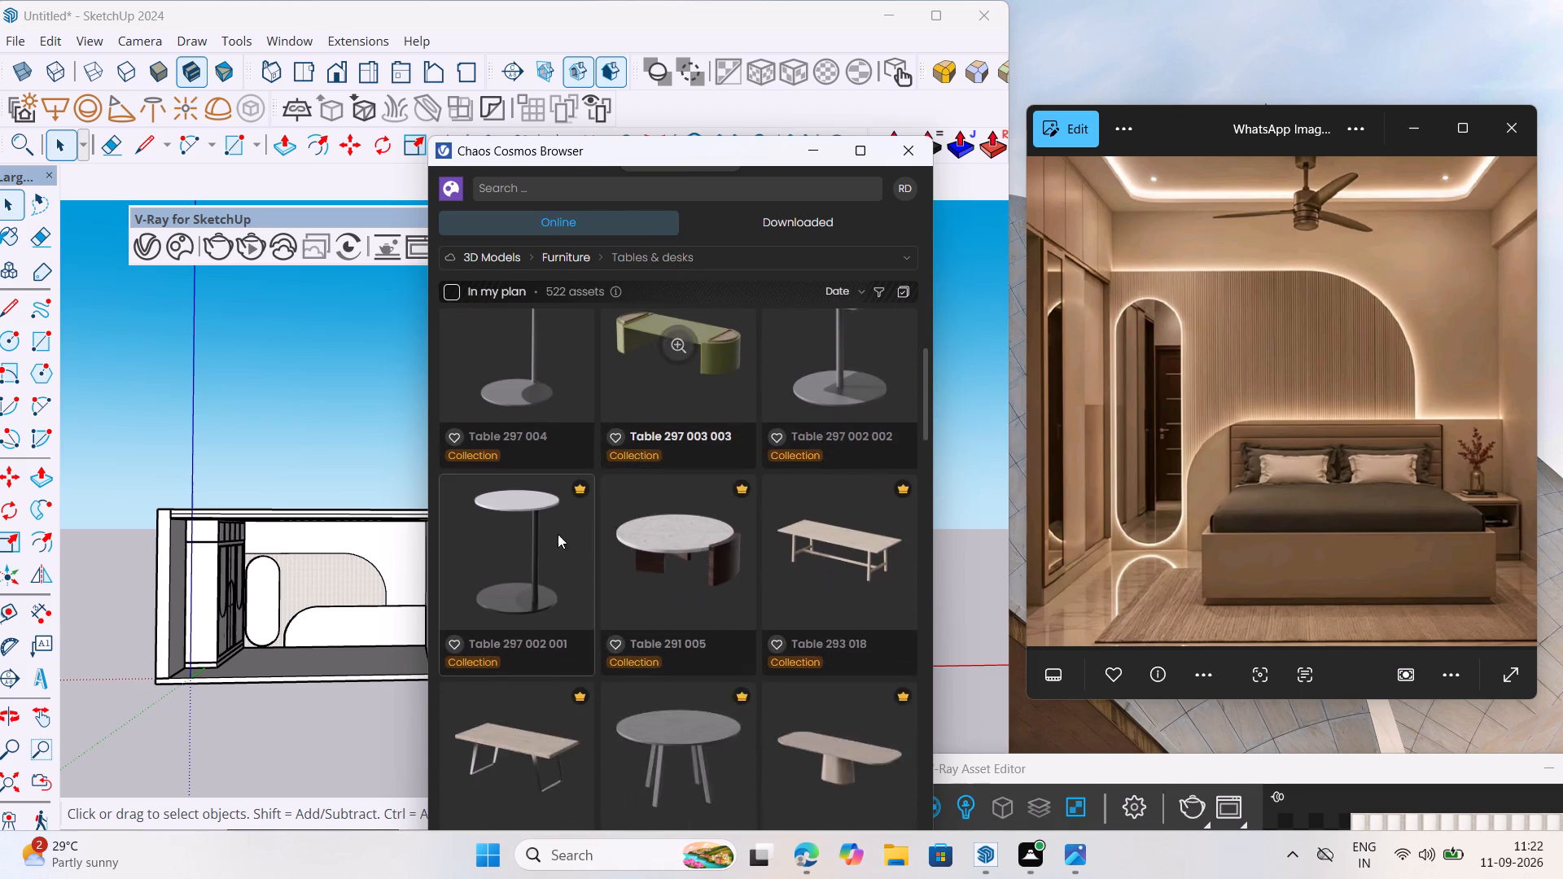
pyautogui.scroll(-2, 556, 538)
pyautogui.scroll(-3, 714, 538)
pyautogui.scroll(-7, 591, 570)
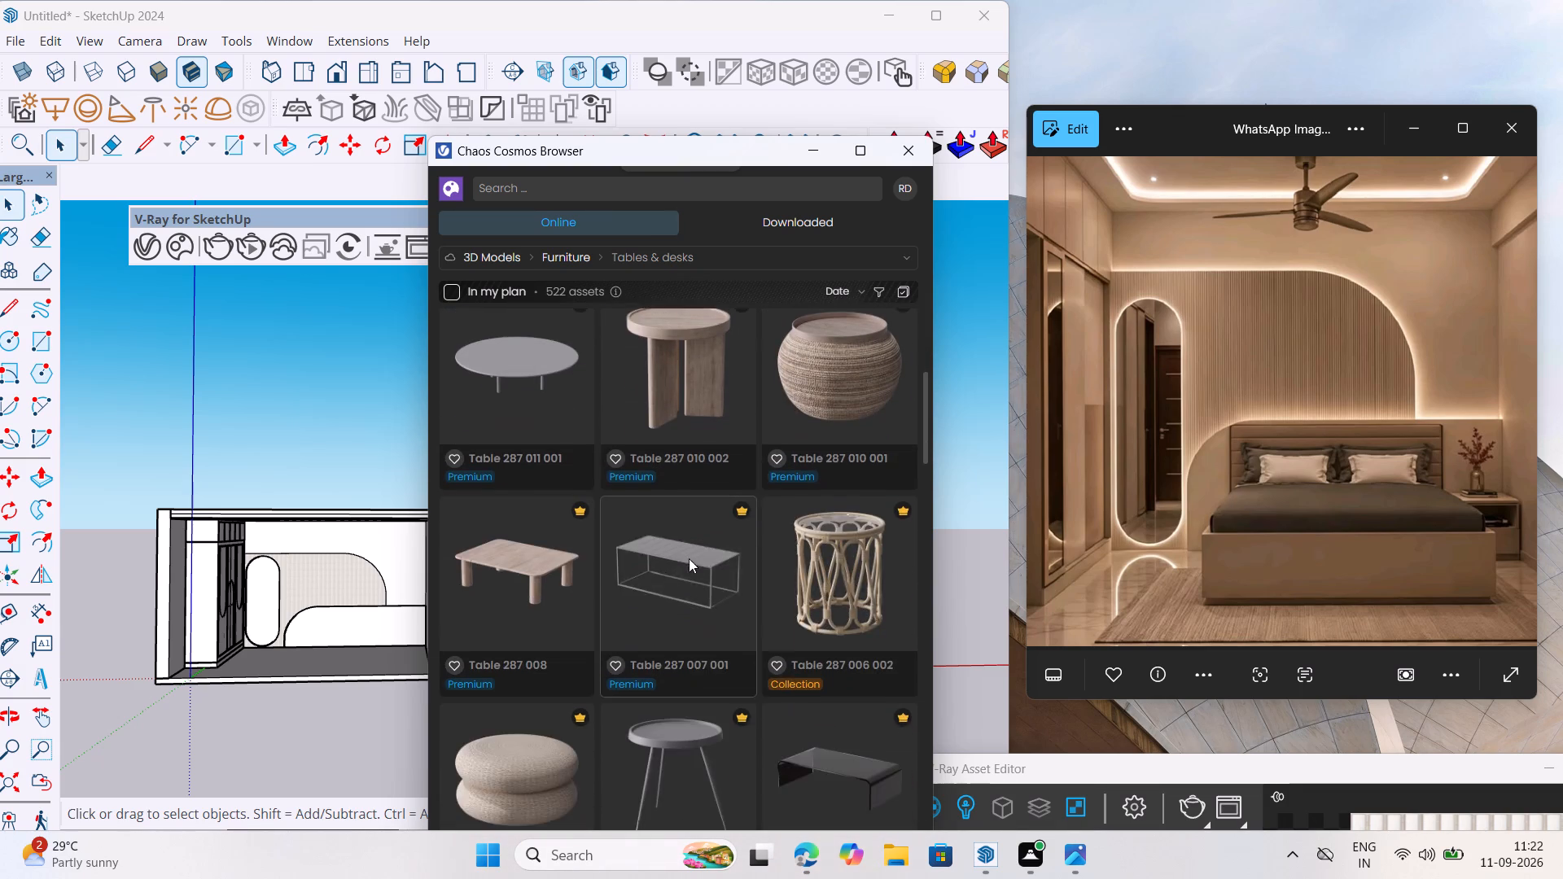
pyautogui.scroll(-4, 760, 552)
pyautogui.scroll(-4, 454, 534)
pyautogui.scroll(-3, 719, 498)
pyautogui.scroll(-3, 572, 523)
pyautogui.scroll(-11, 739, 518)
pyautogui.scroll(-4, 628, 538)
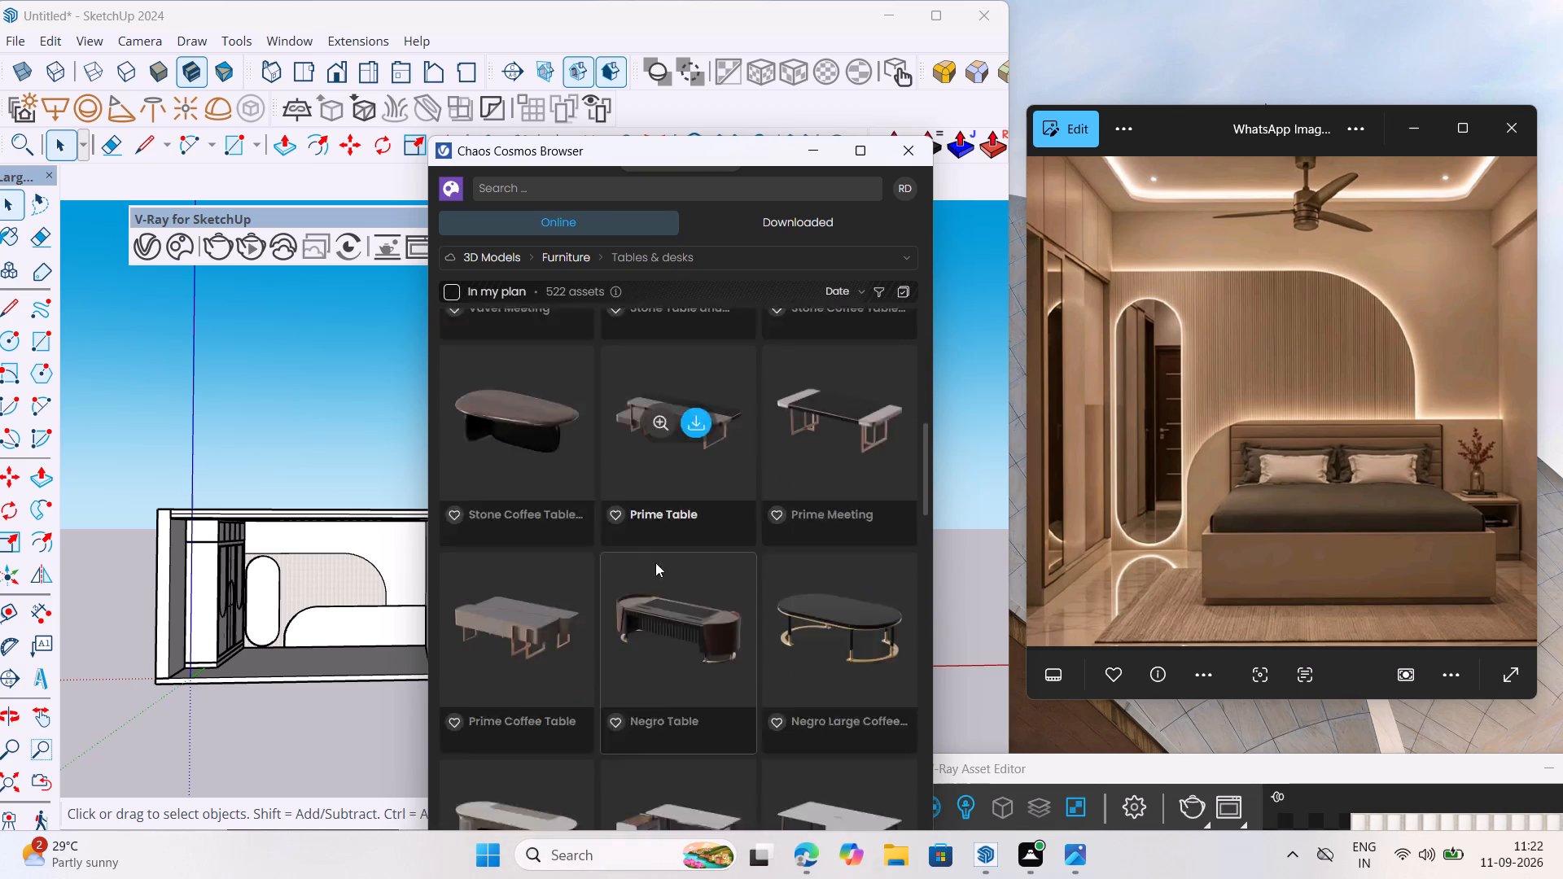
pyautogui.scroll(2, 675, 448)
pyautogui.scroll(-5, 707, 526)
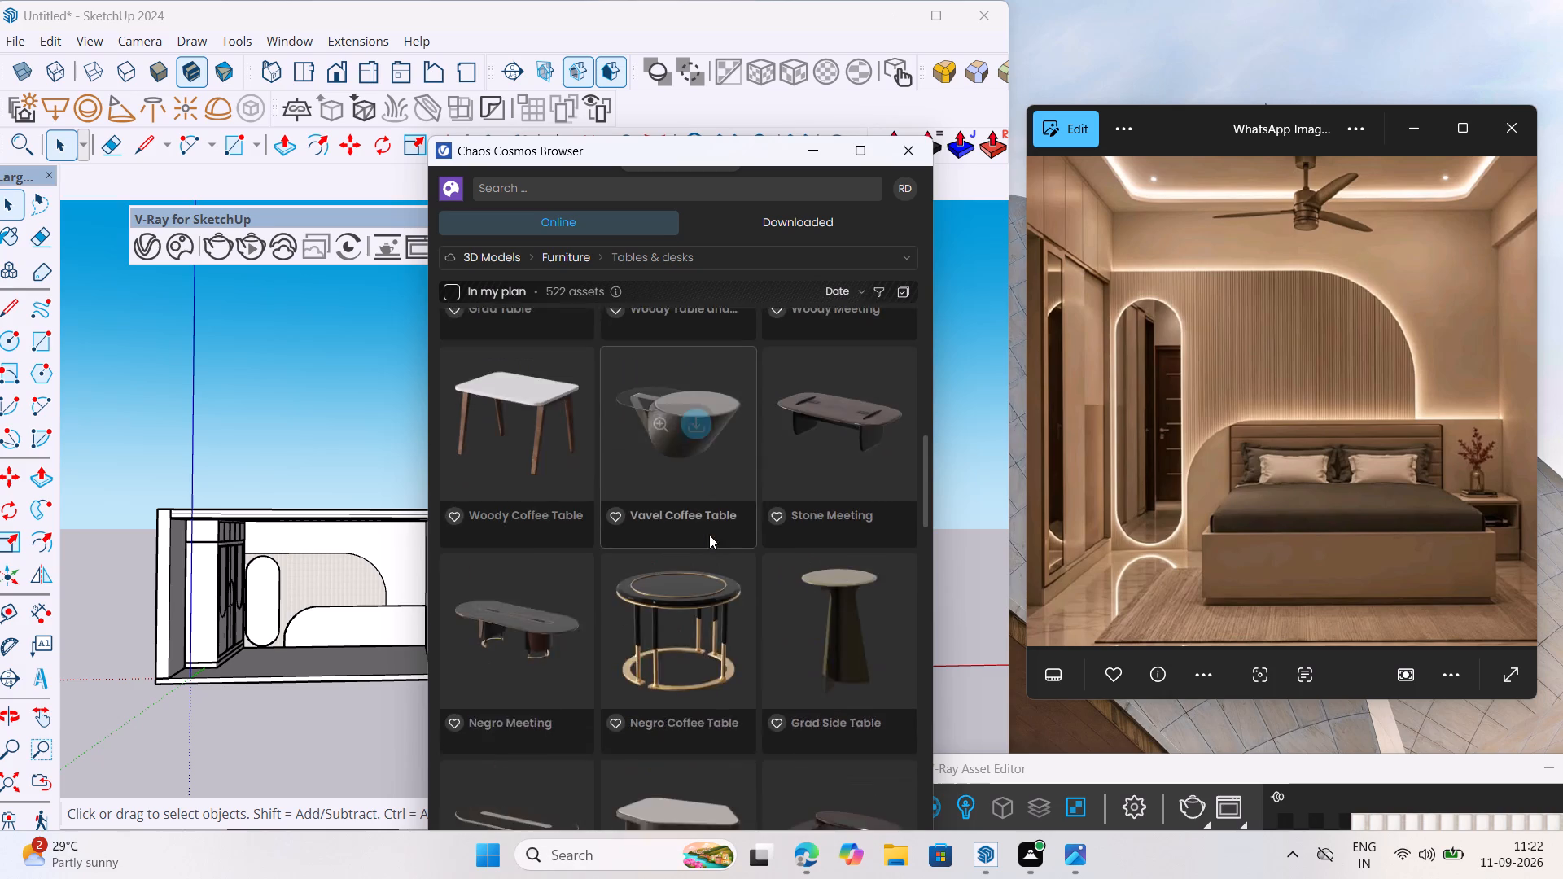
pyautogui.scroll(-8, 709, 535)
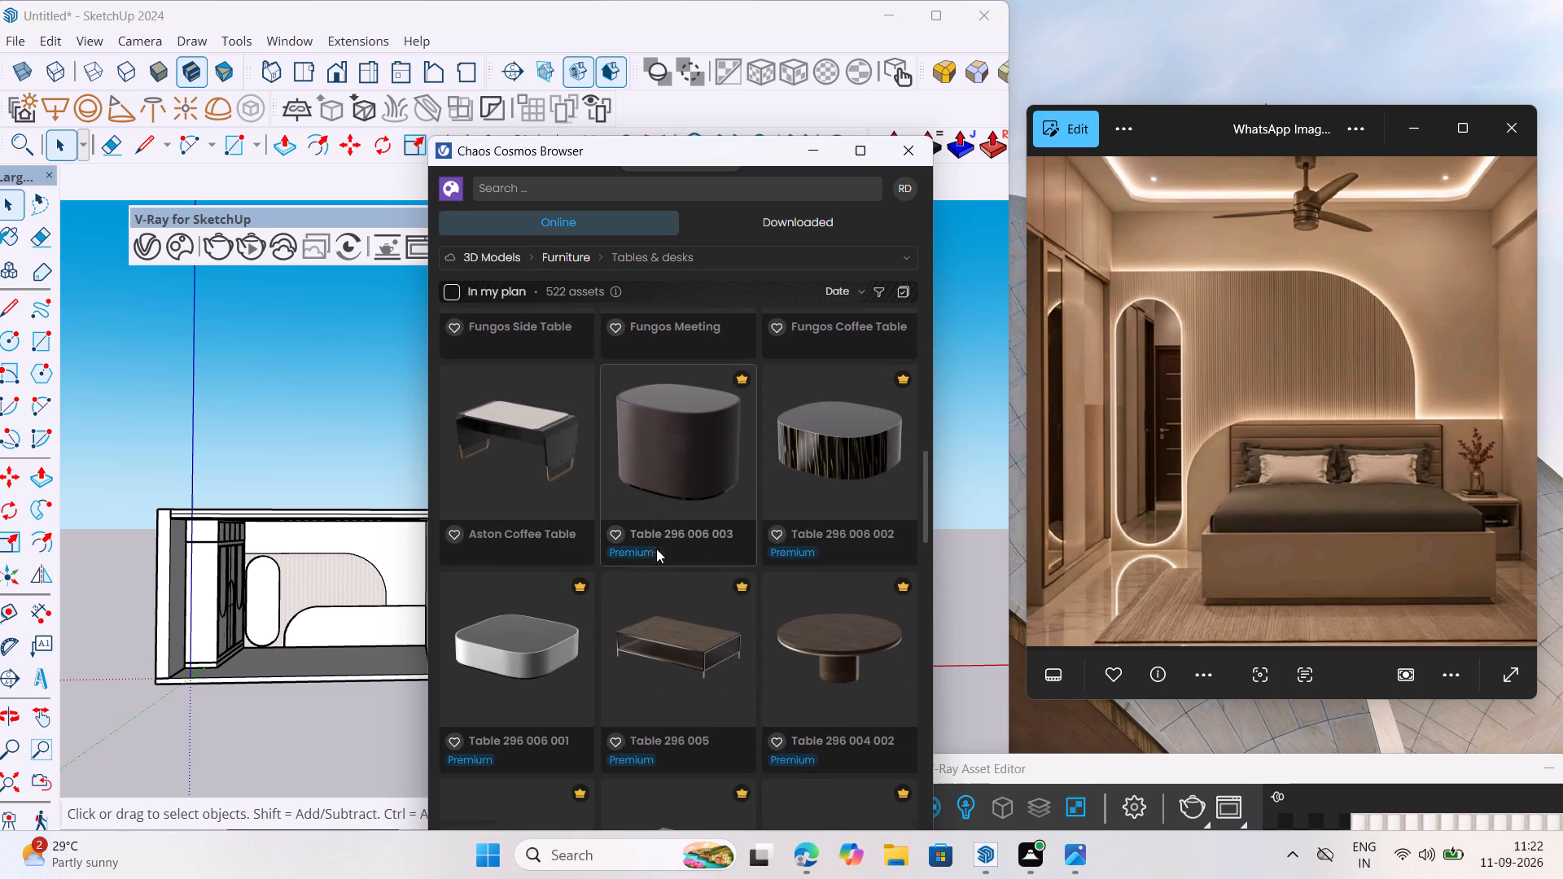
pyautogui.scroll(-2, 659, 520)
pyautogui.scroll(3, 568, 488)
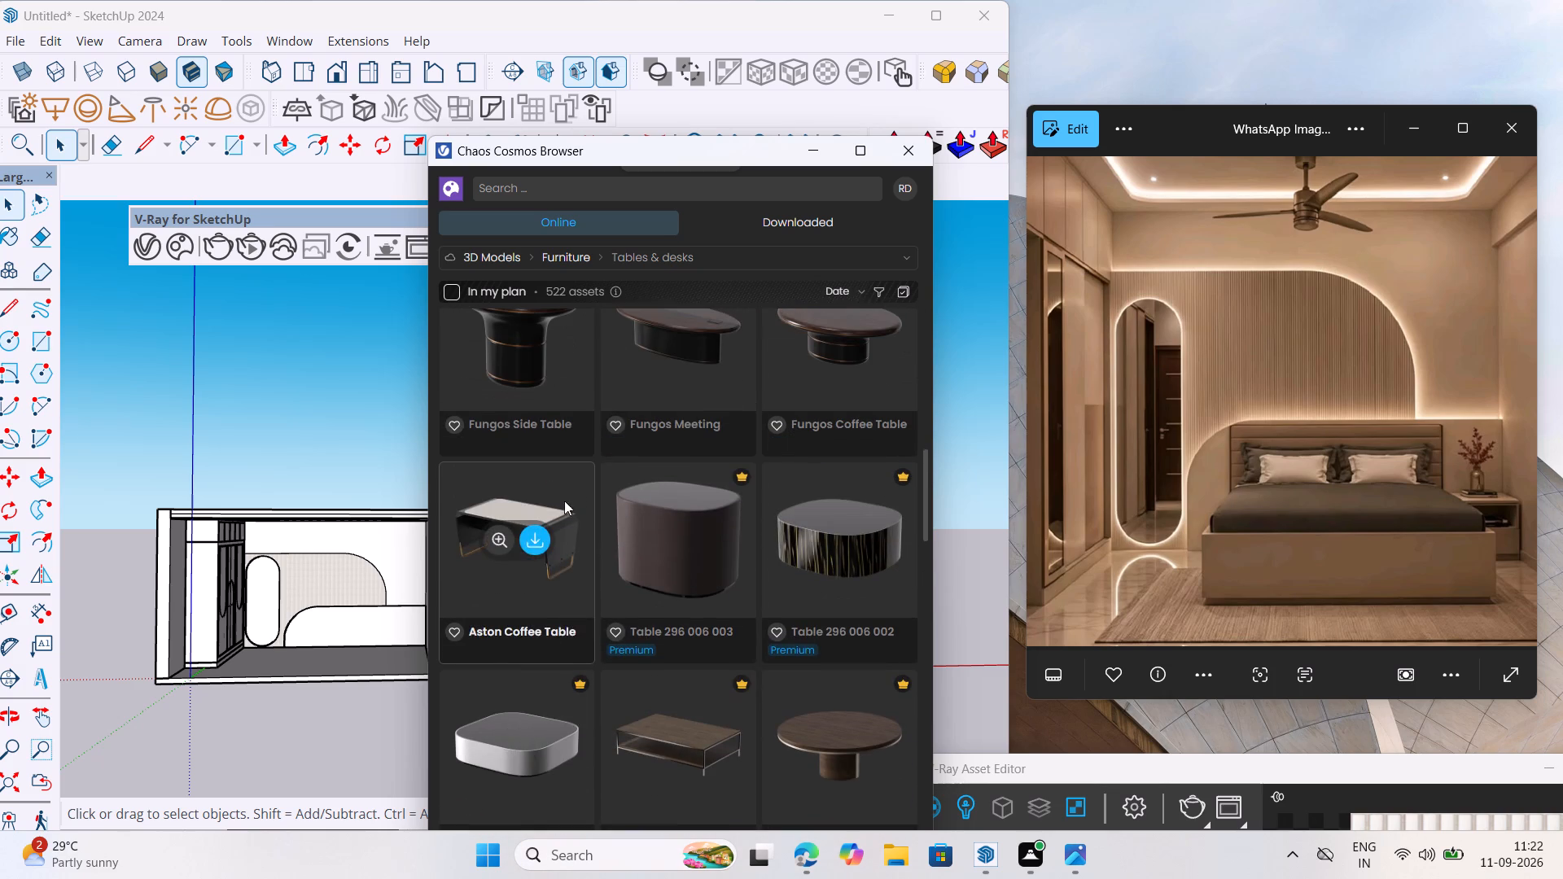
pyautogui.scroll(-4, 536, 564)
pyautogui.scroll(-5, 676, 588)
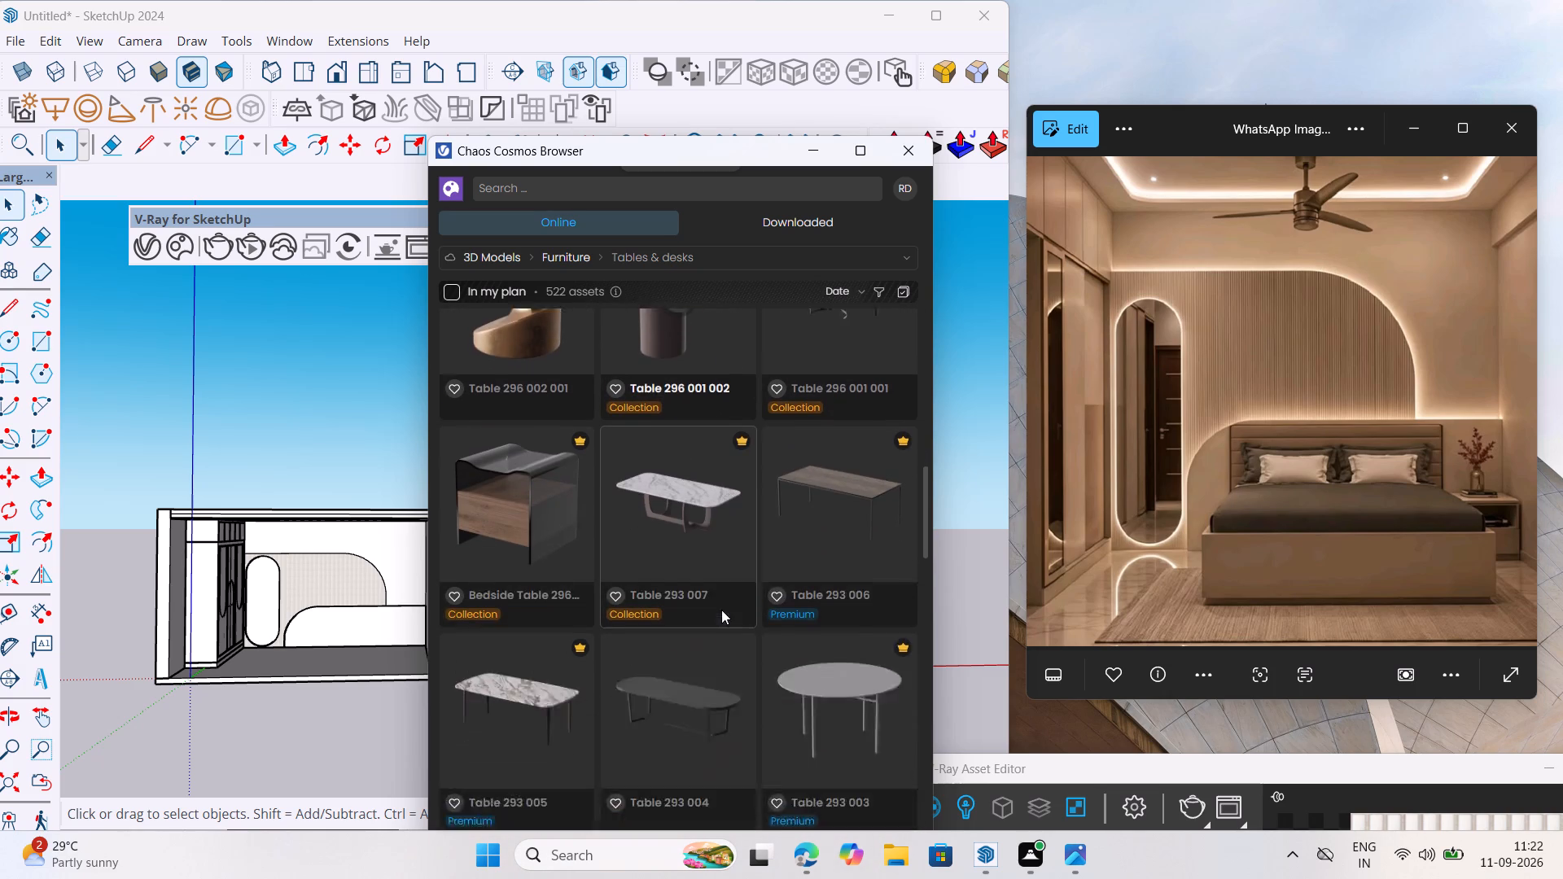
pyautogui.scroll(-14, 715, 589)
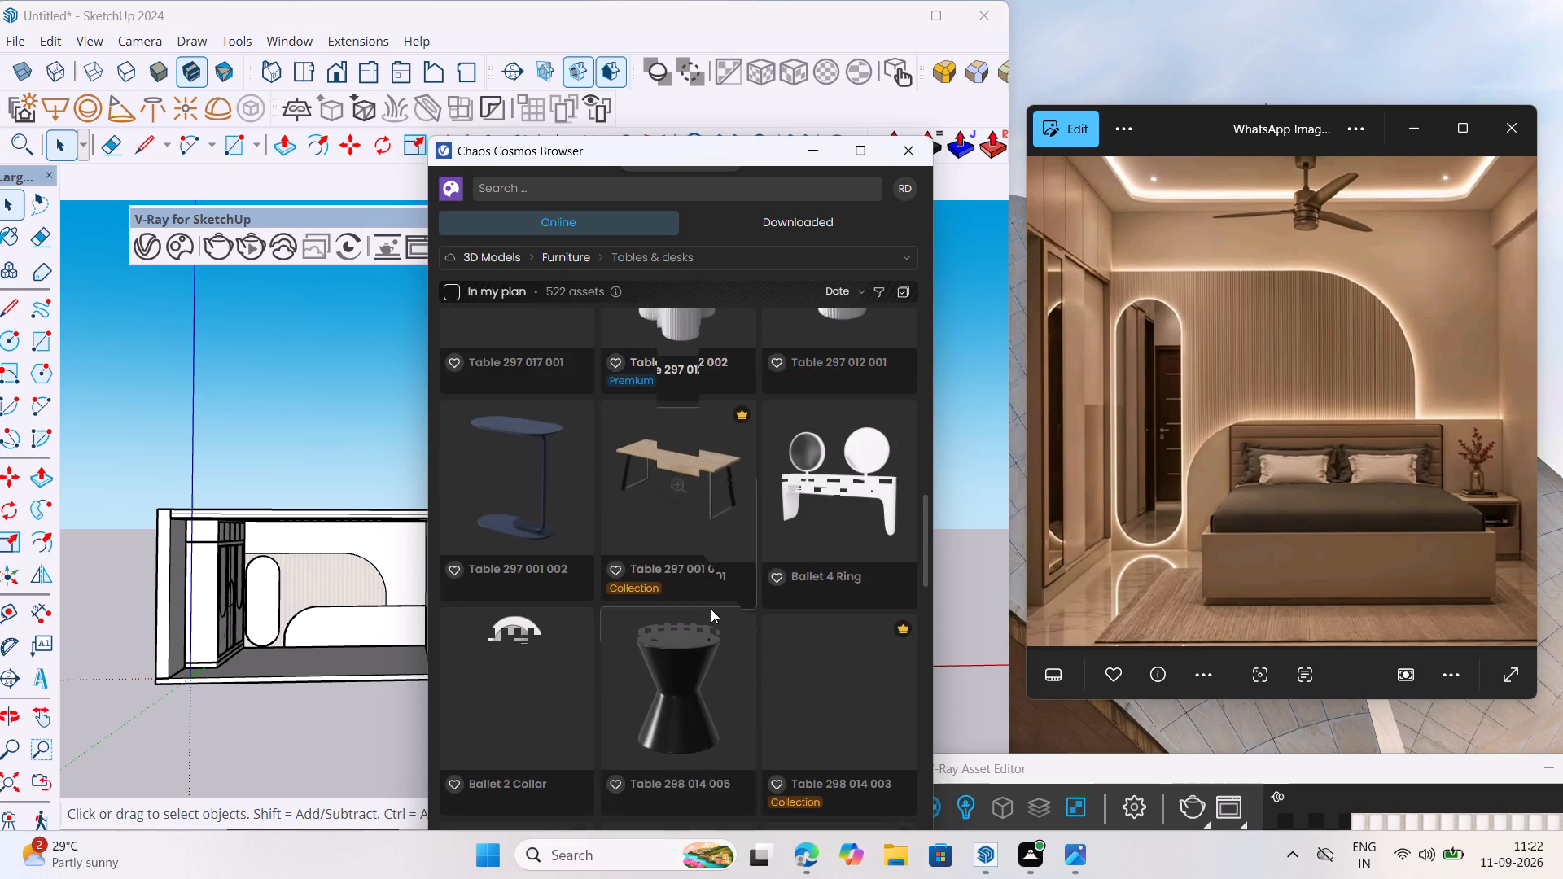
pyautogui.scroll(-18, 706, 602)
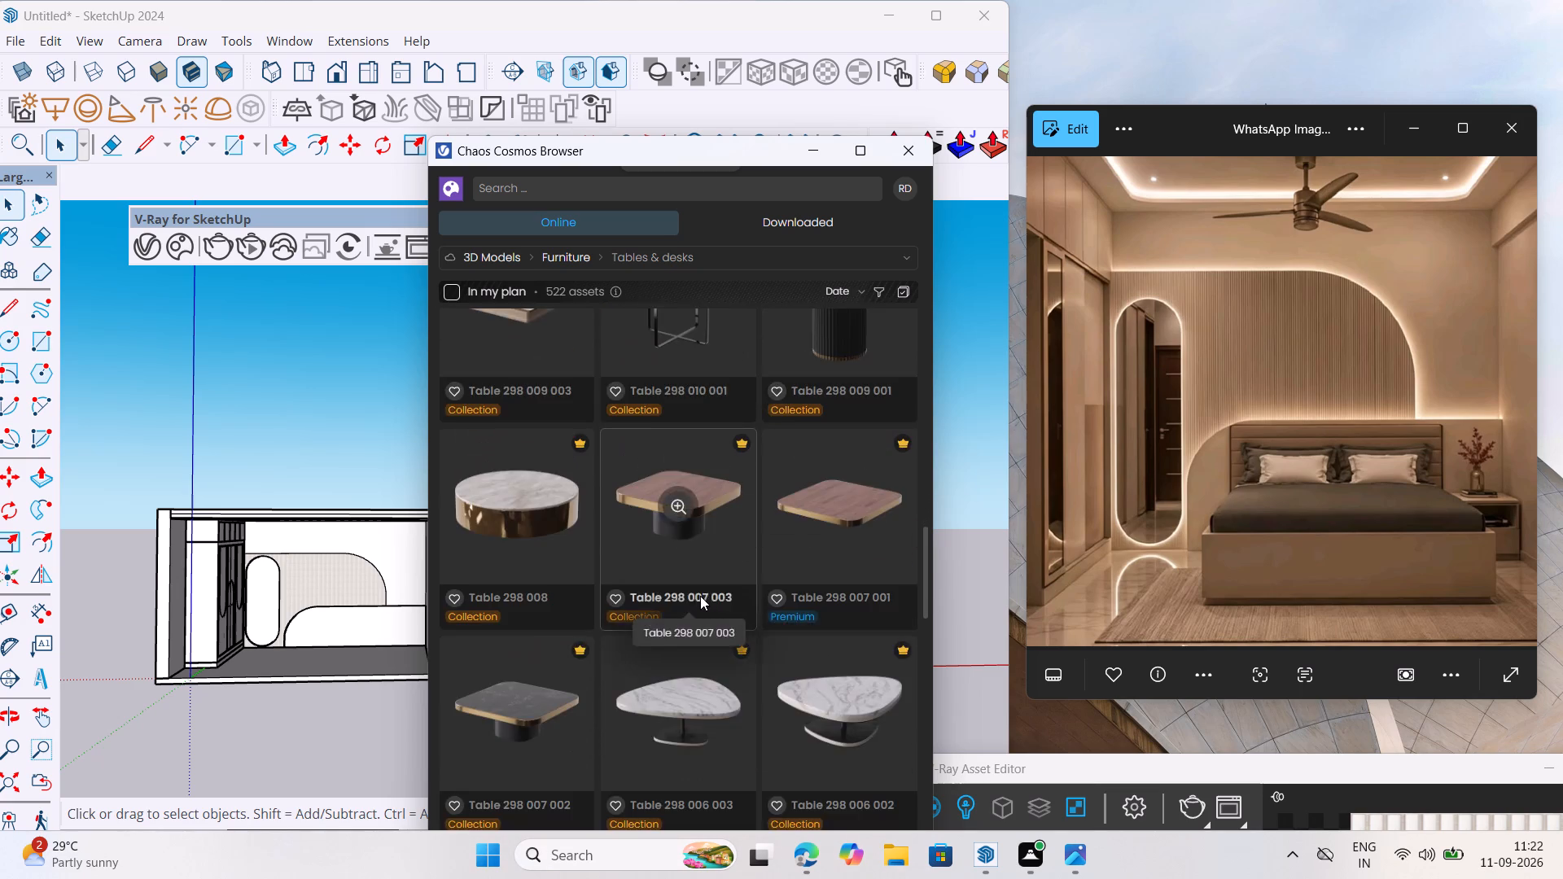
pyautogui.scroll(-20, 700, 596)
pyautogui.scroll(-5, 690, 575)
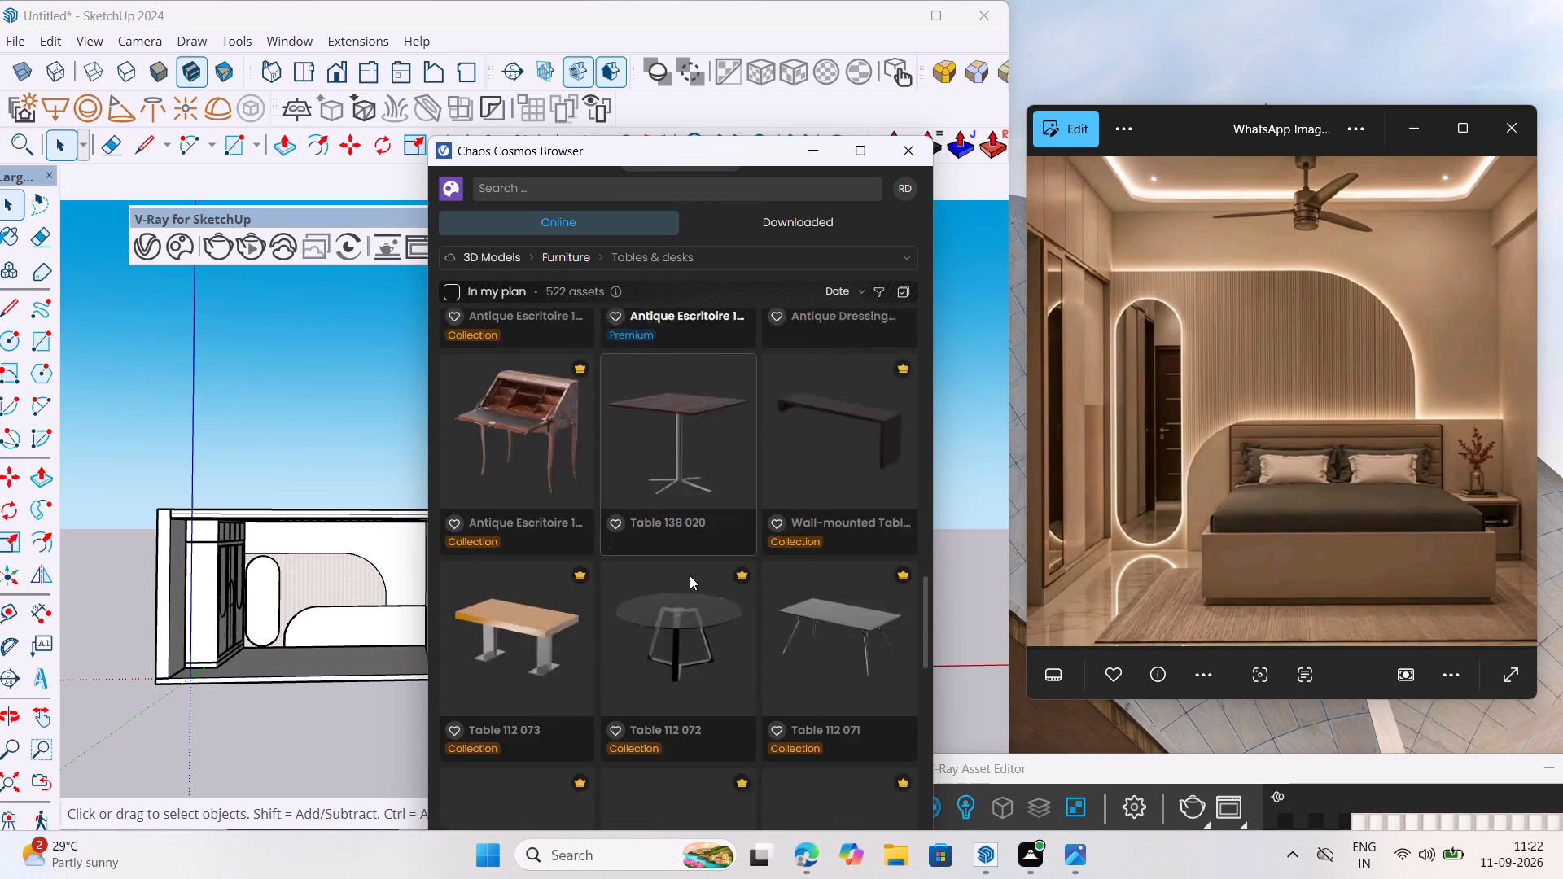
pyautogui.scroll(-20, 690, 575)
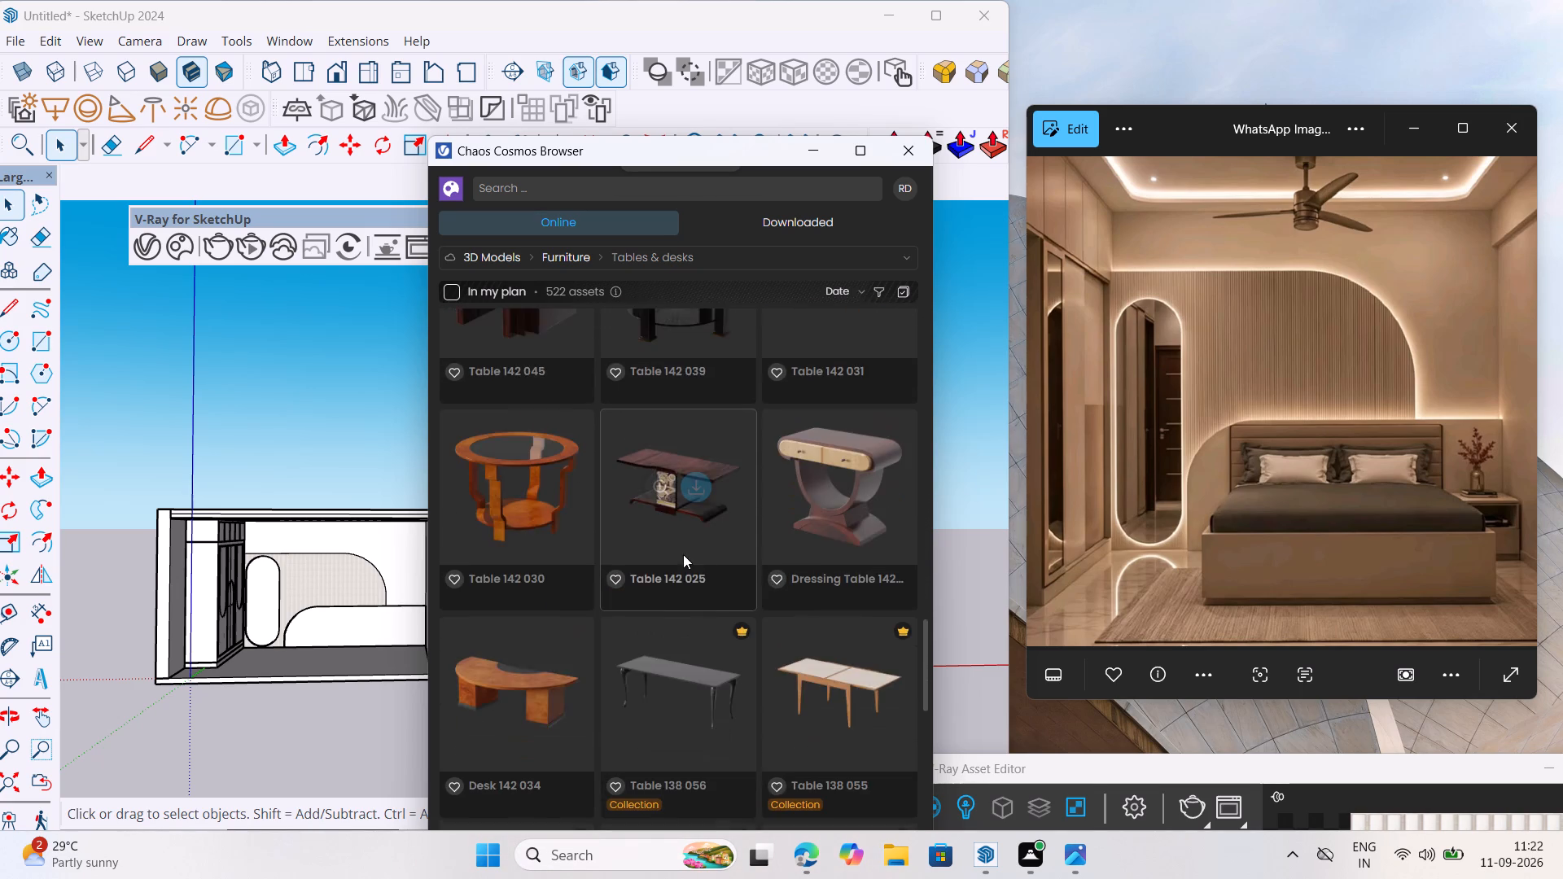
pyautogui.scroll(-9, 683, 555)
pyautogui.scroll(5, 695, 522)
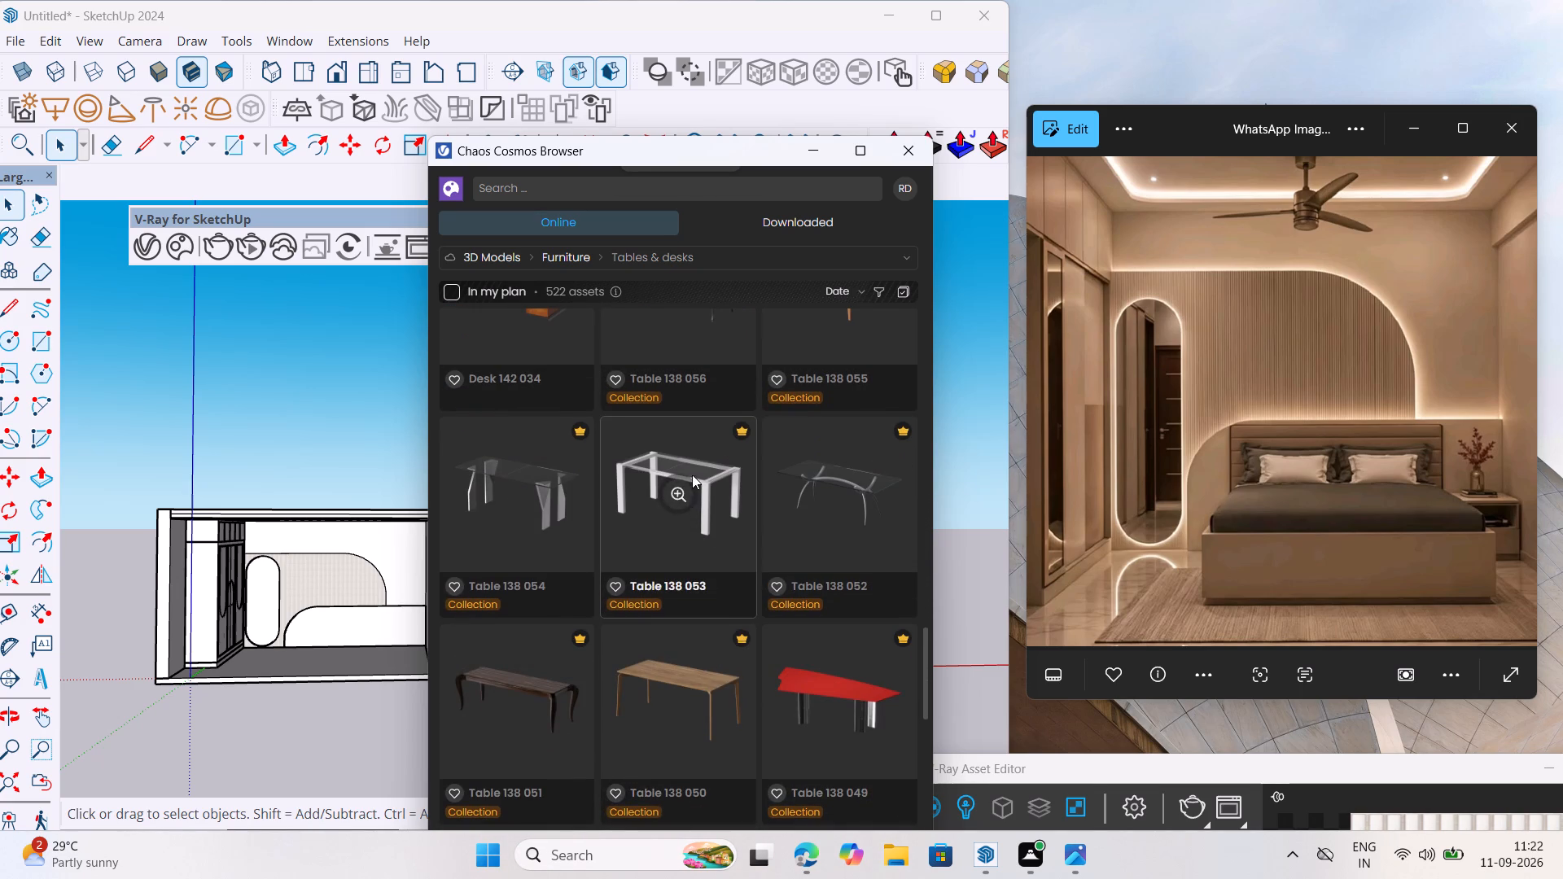
# Close the Chaos Cosmos browser and open the 3D Warehouse from SketchUp.
pyautogui.click(894, 156)
pyautogui.click(285, 38)
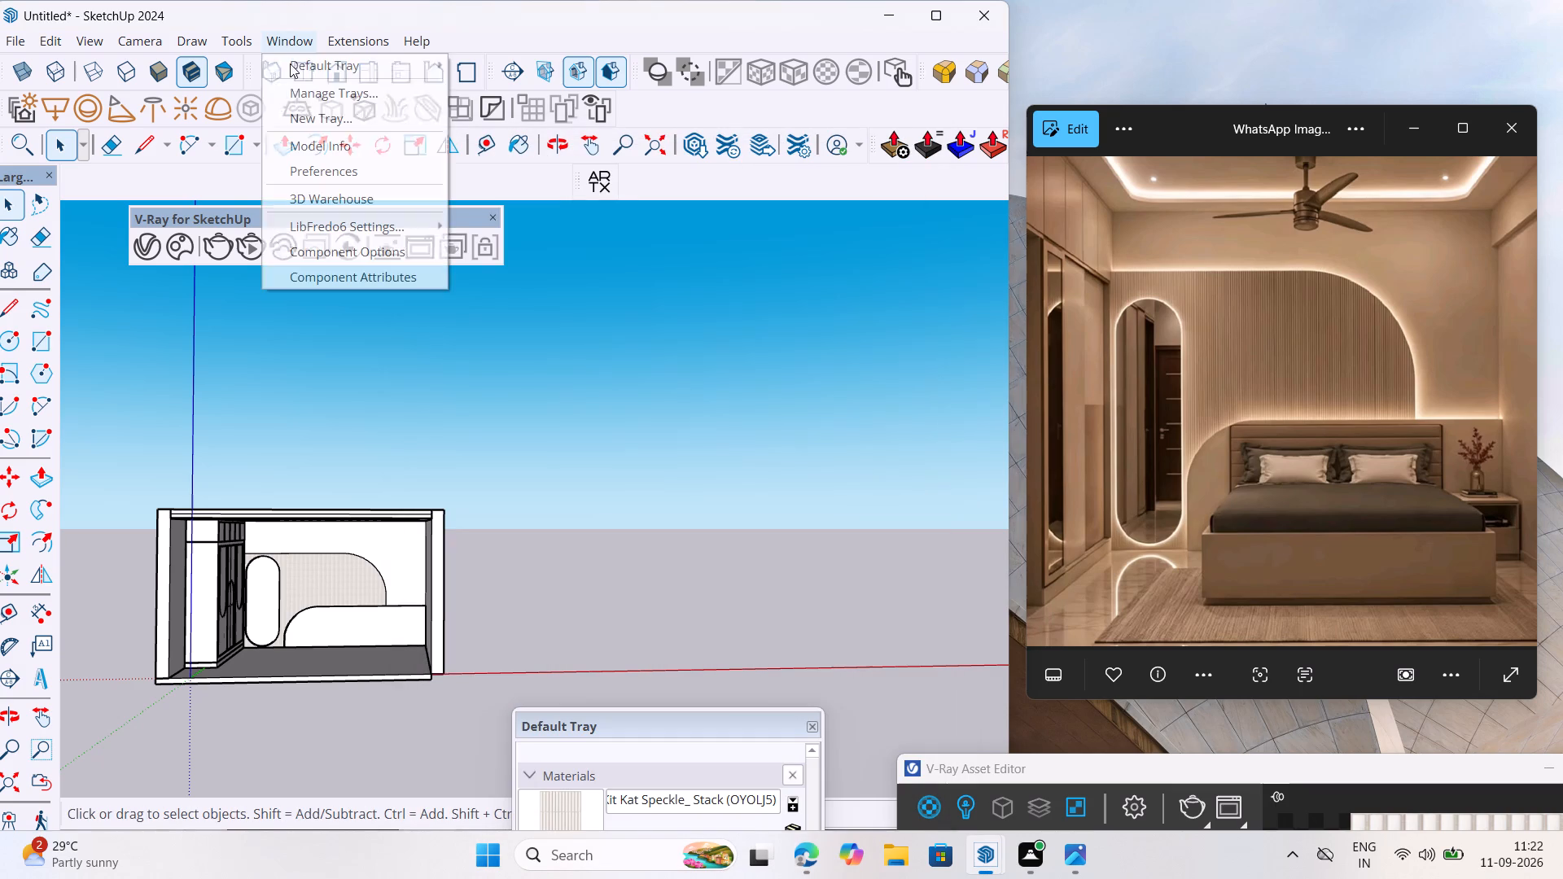
pyautogui.click(359, 201)
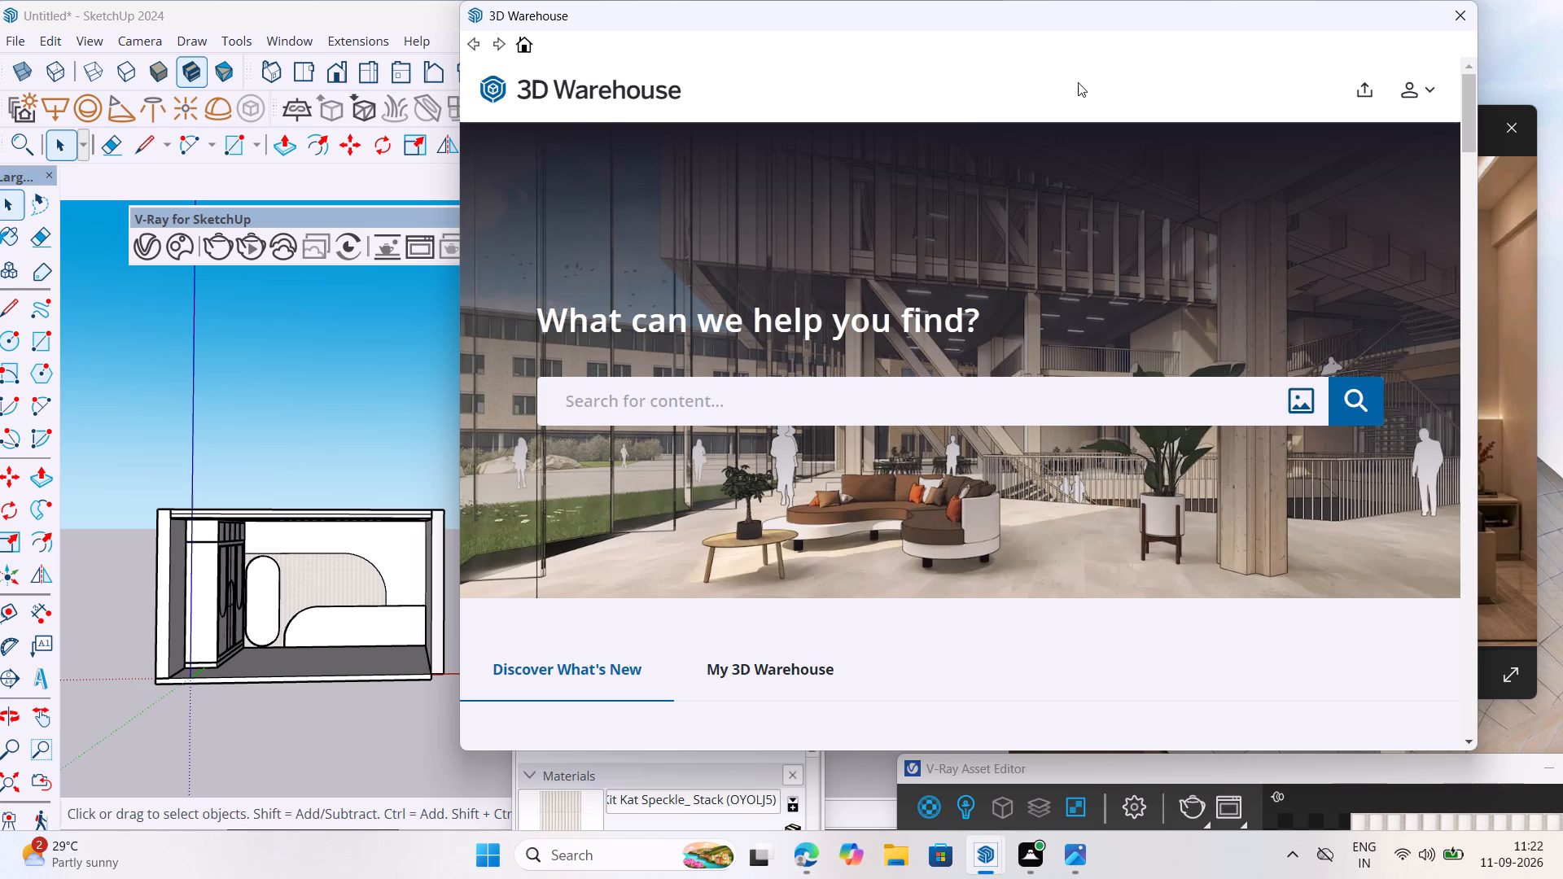
# Search the 3D Warehouse for TABLE.
pyautogui.click(799, 397)
pyautogui.write('TABLR')
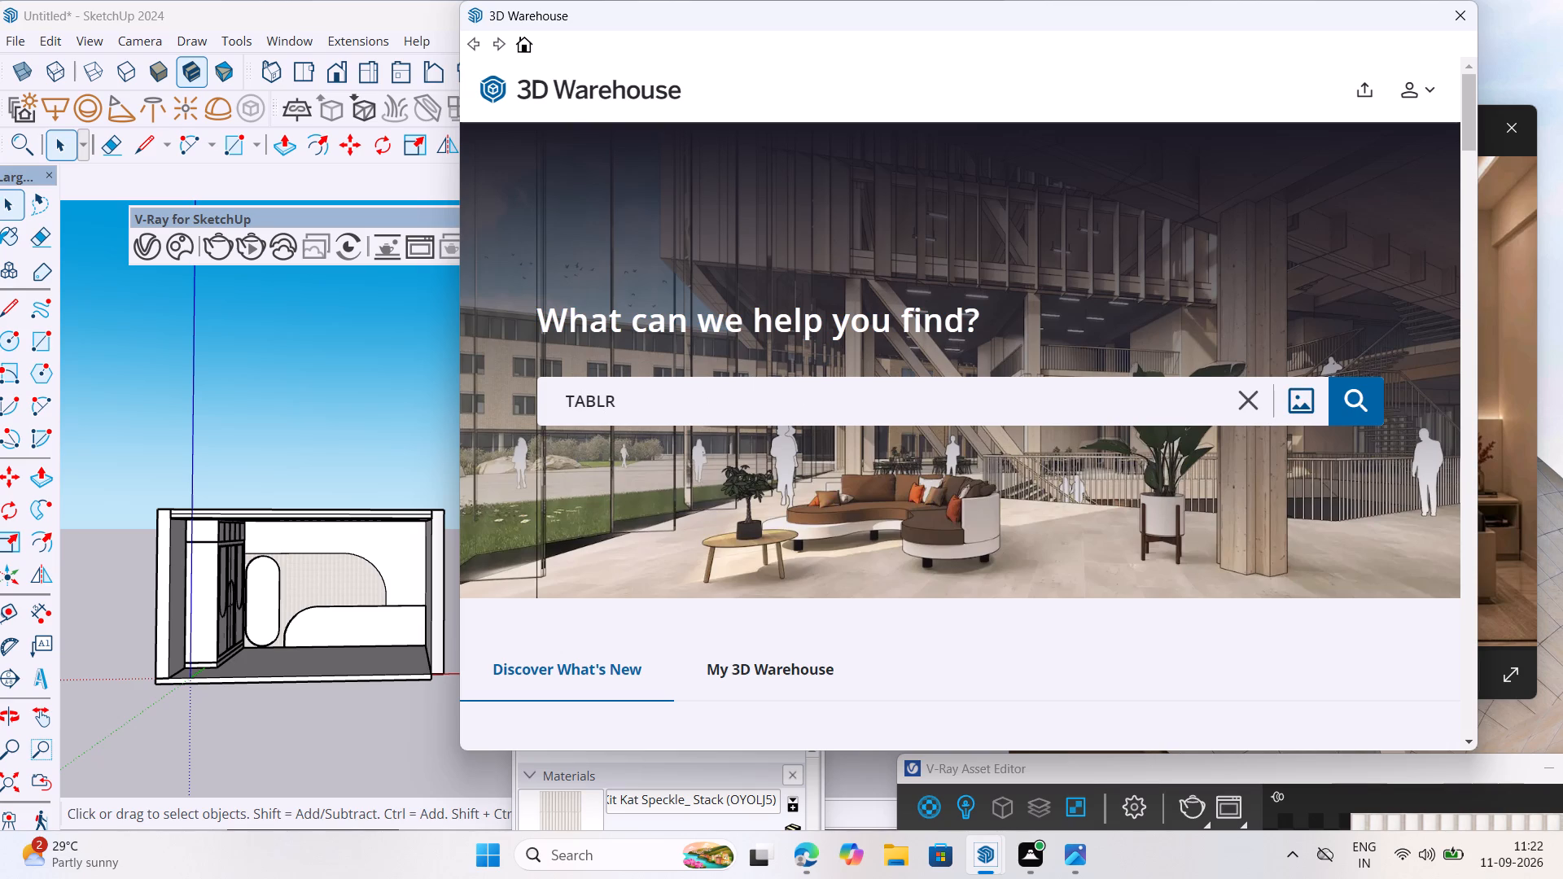
pyautogui.press('BackSpace')
pyautogui.press('e')
pyautogui.press('Return')
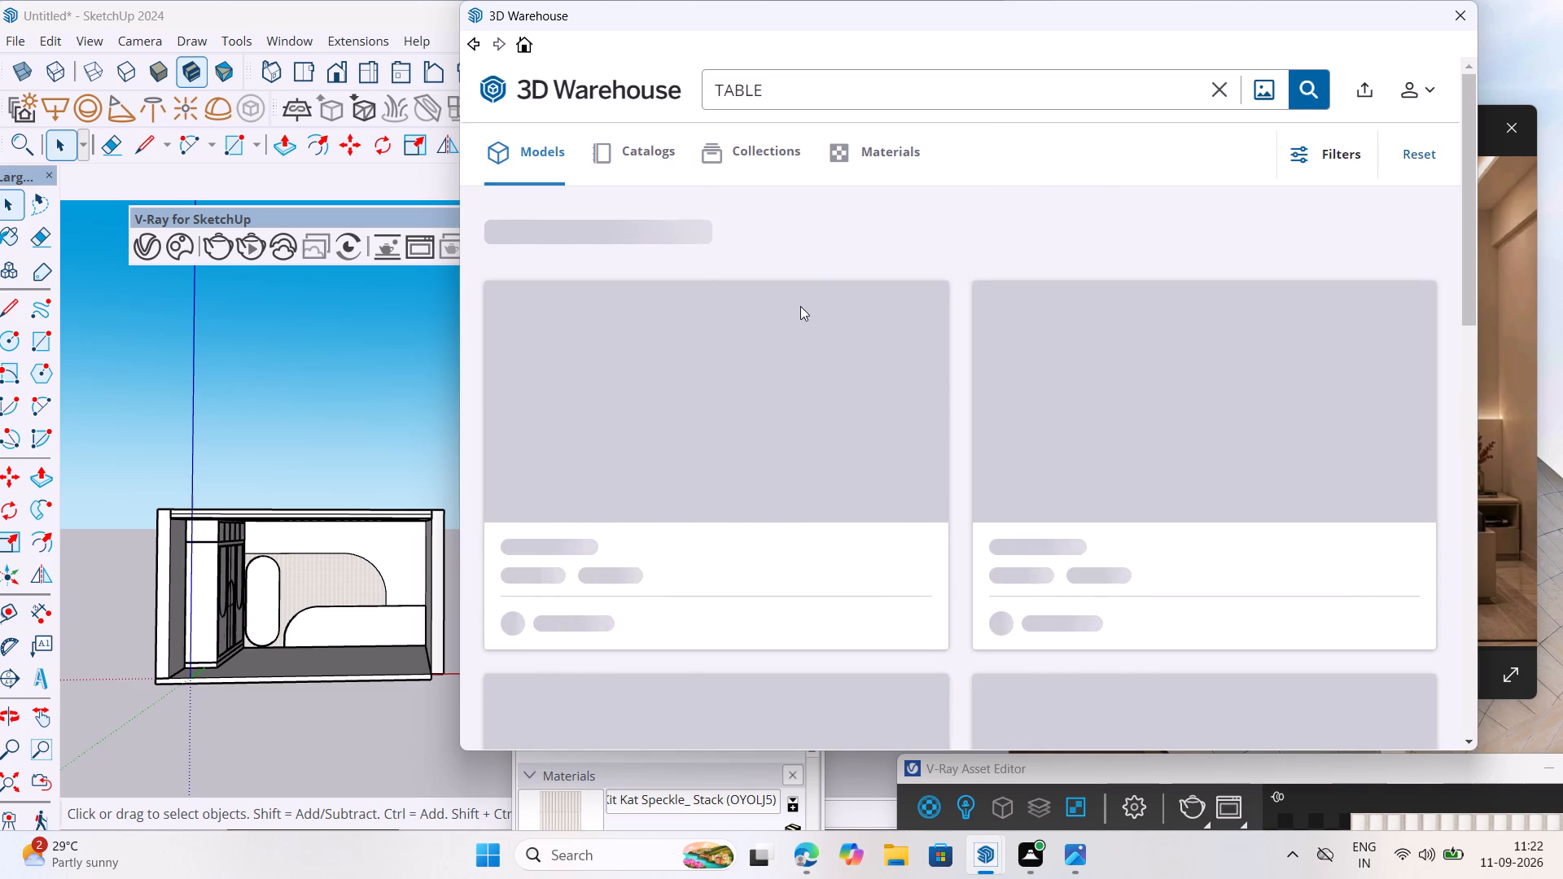
# Find the Convertible Table by SketchUp Content Library among the table models and download it into the model.
pyautogui.scroll(-2, 961, 489)
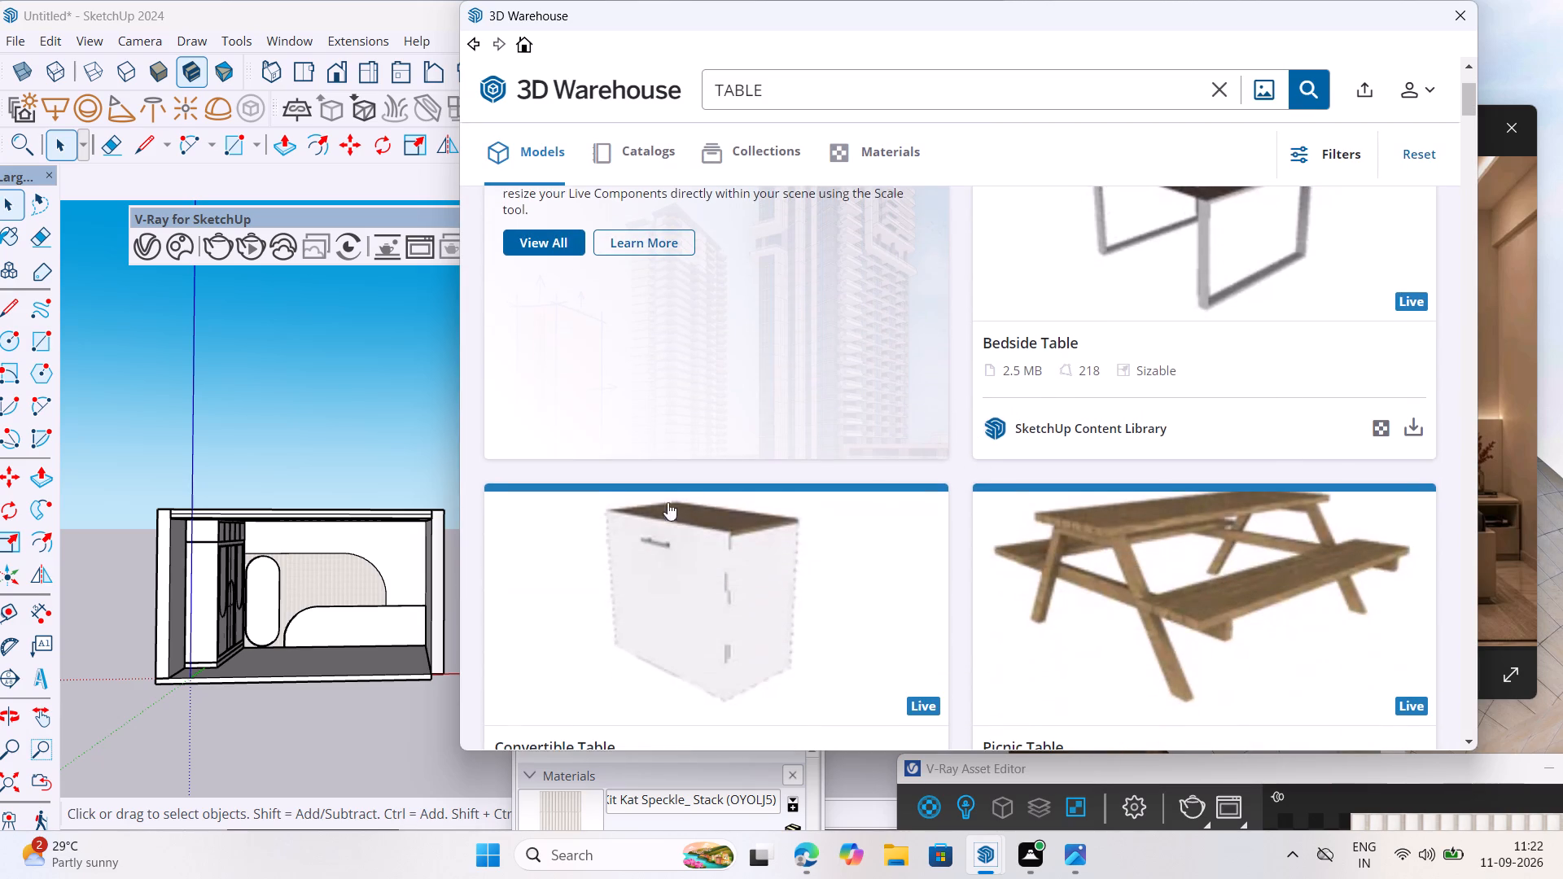
pyautogui.scroll(-5, 1007, 601)
pyautogui.scroll(2, 734, 527)
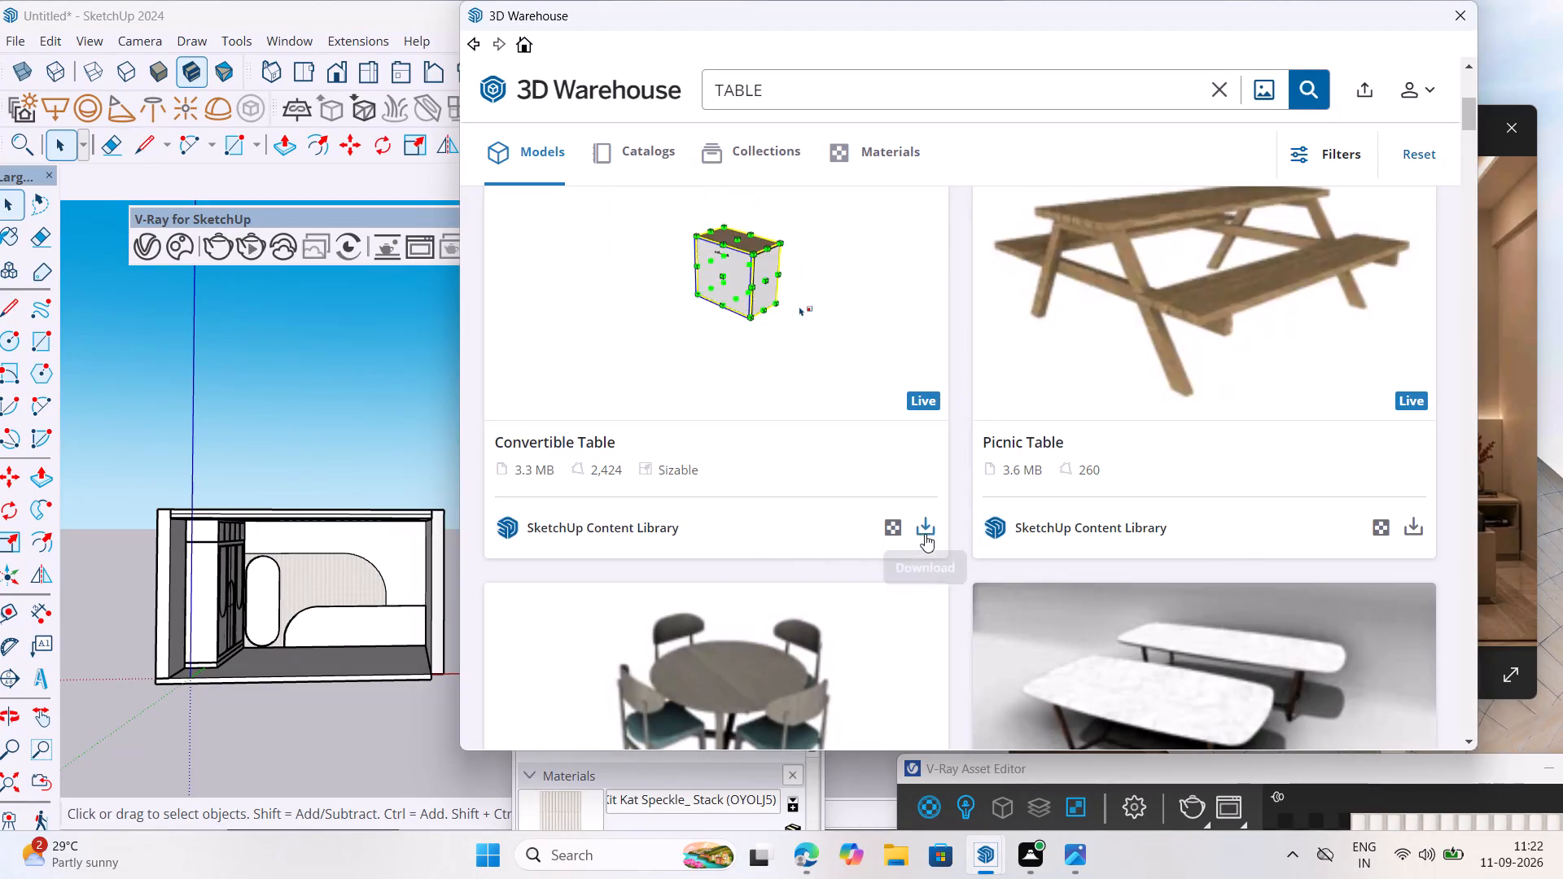
pyautogui.scroll(-4, 670, 590)
pyautogui.scroll(-5, 799, 554)
pyautogui.scroll(-4, 999, 525)
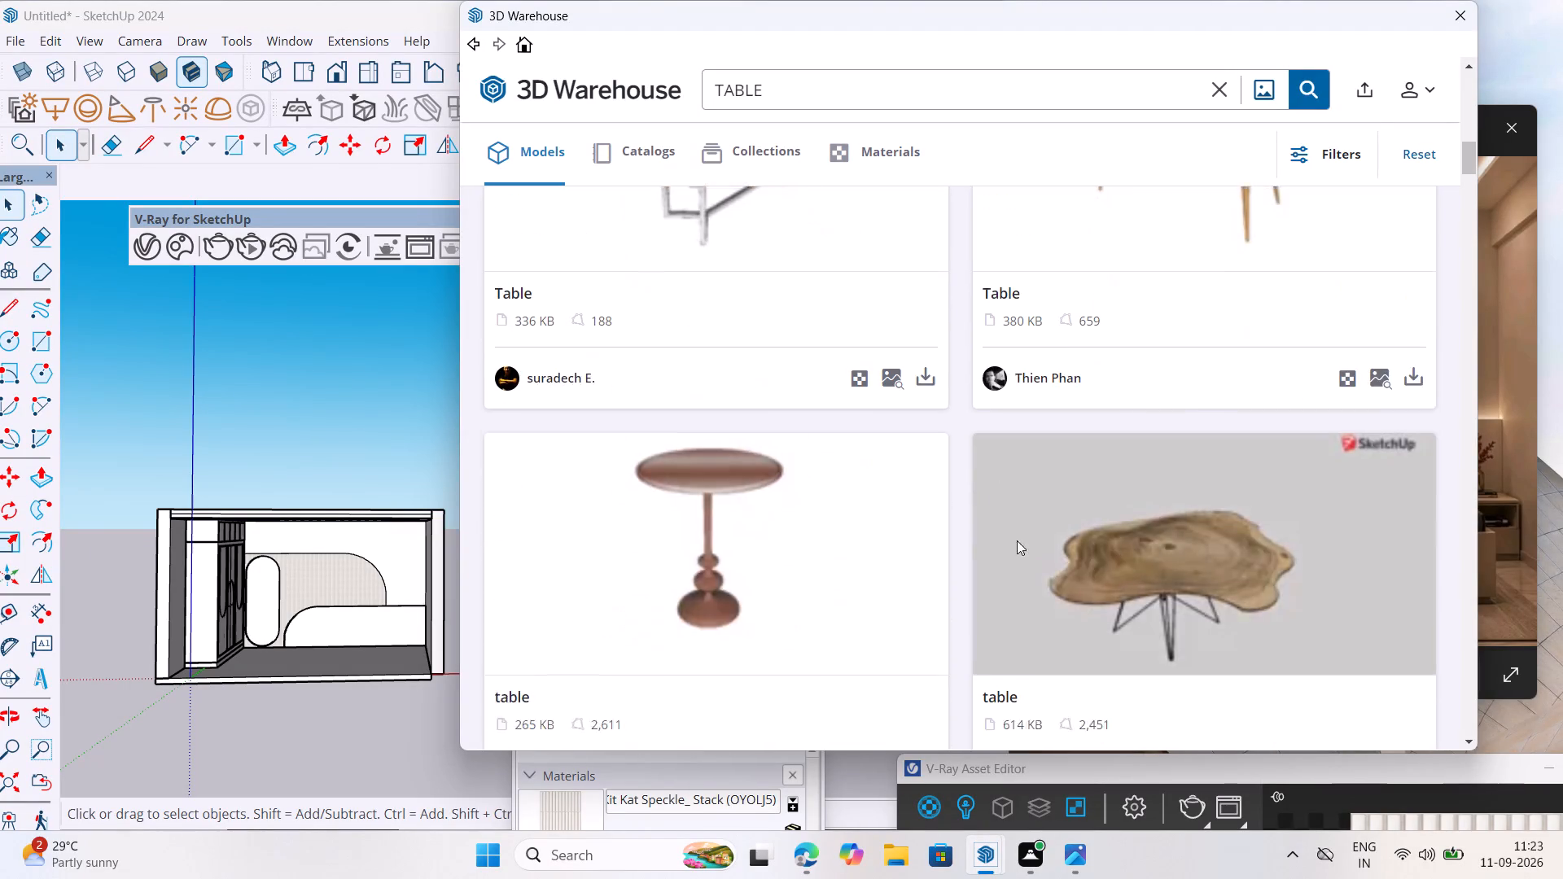
pyautogui.scroll(-1, 1017, 540)
pyautogui.scroll(12, 847, 426)
pyautogui.scroll(4, 869, 336)
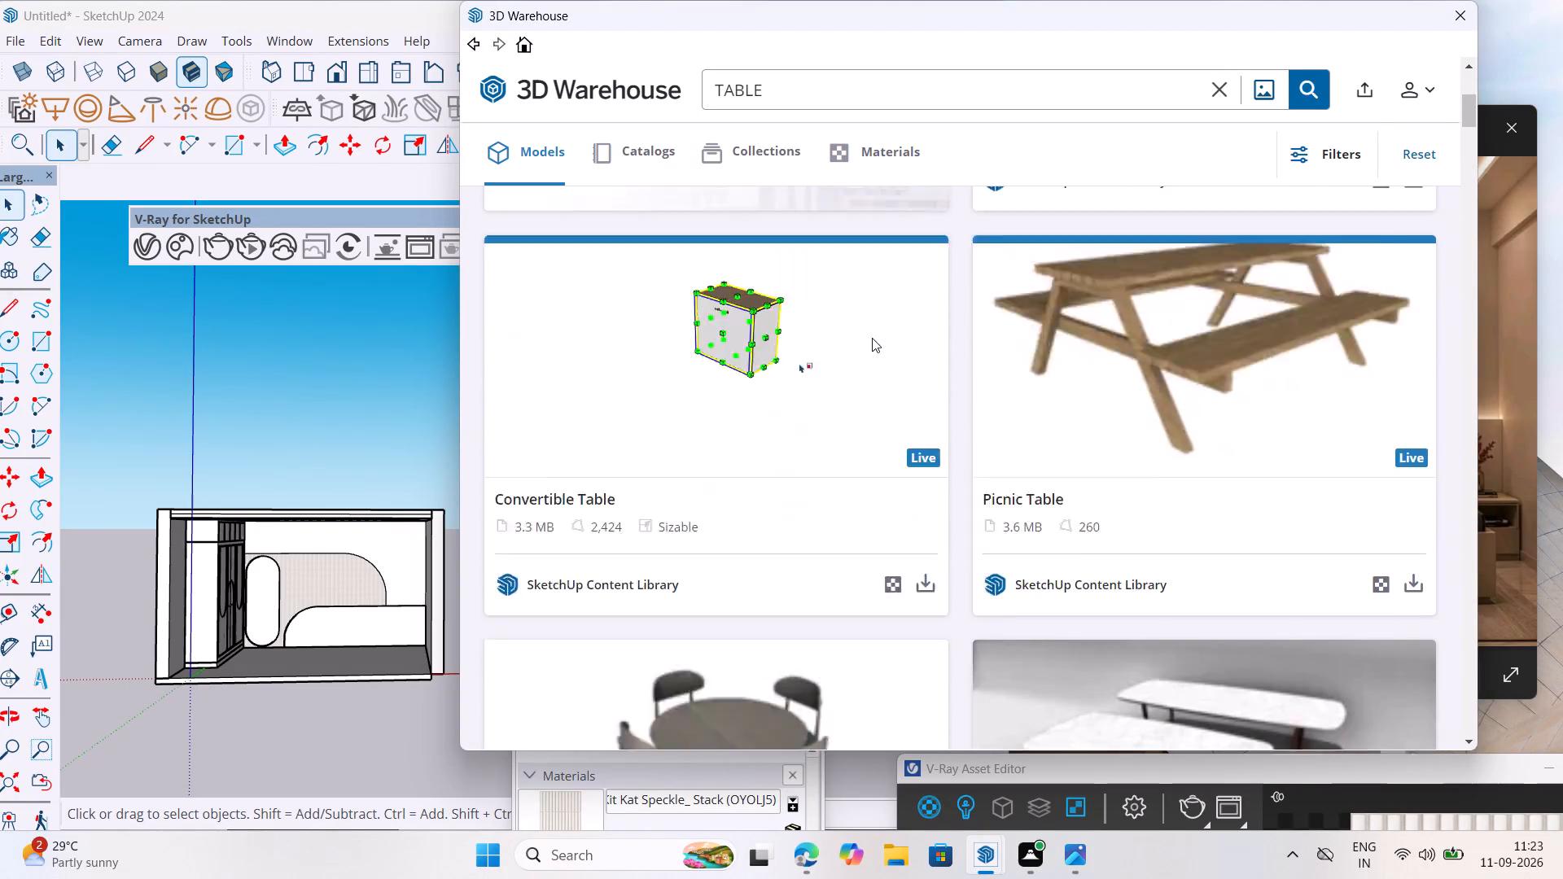
pyautogui.scroll(2, 871, 490)
pyautogui.scroll(-3, 796, 438)
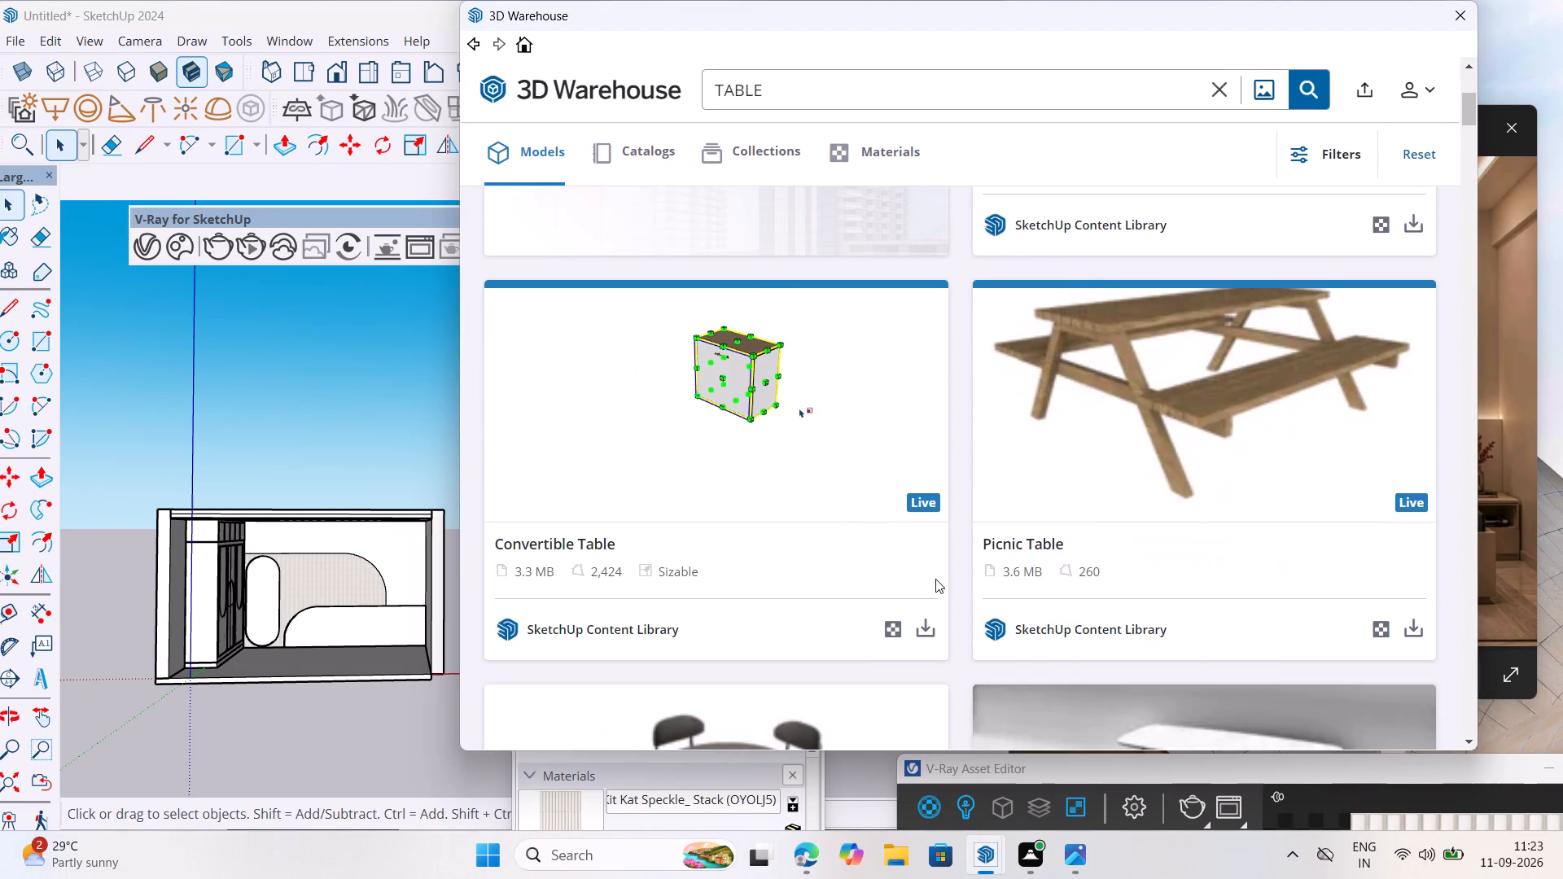
pyautogui.click(935, 623)
pyautogui.click(917, 401)
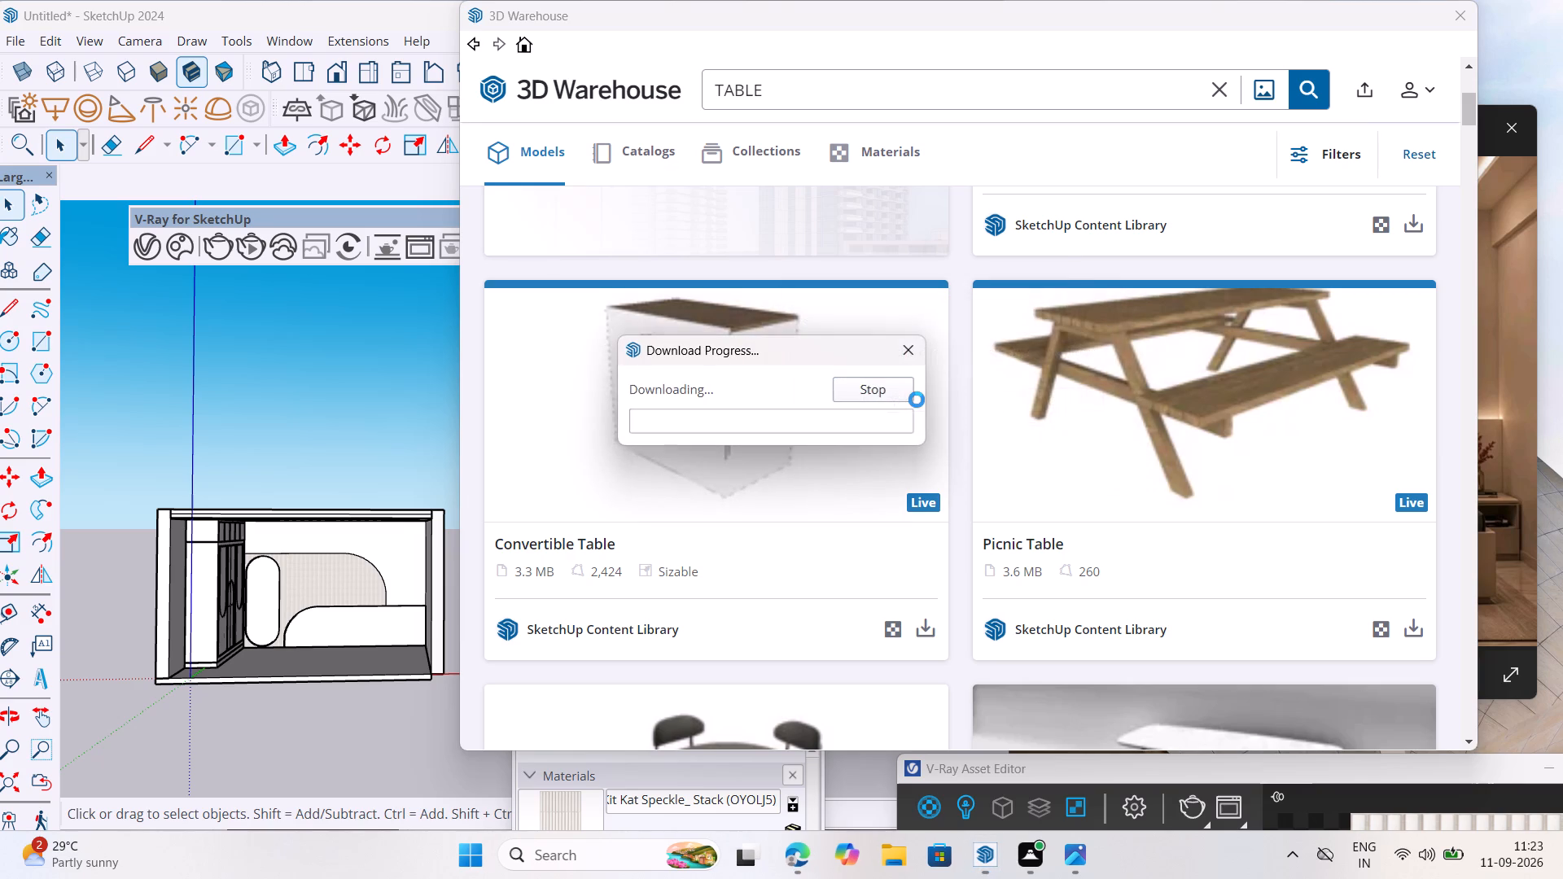
pyautogui.scroll(4, 850, 460)
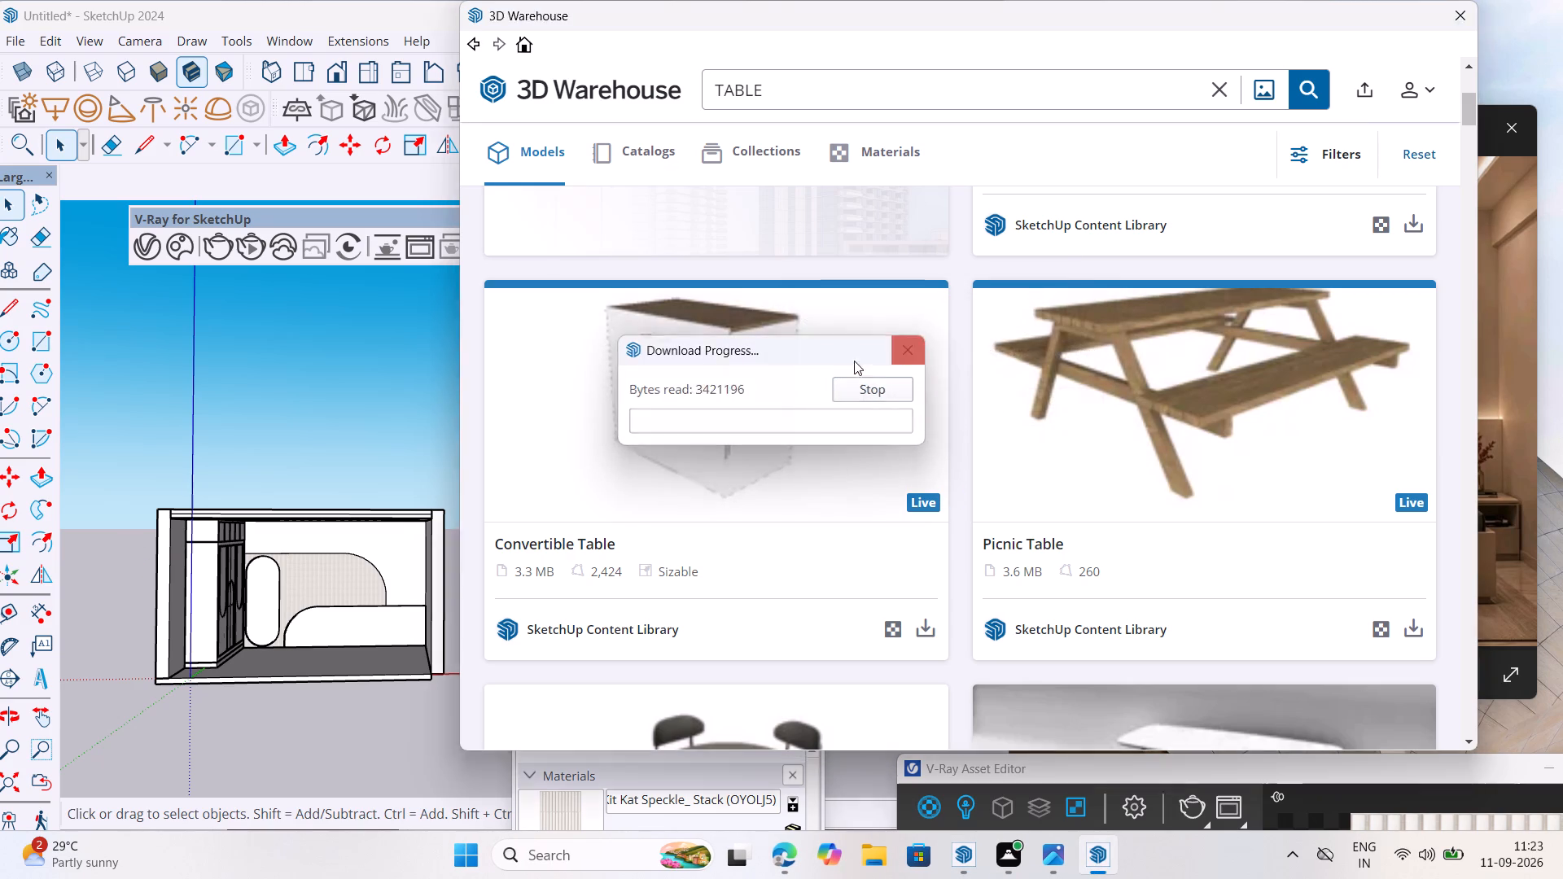
pyautogui.click(698, 470)
# Place the Convertible Table against the low headboard panel, in the room corner opposite the wardrobe.
pyautogui.scroll(2, 335, 602)
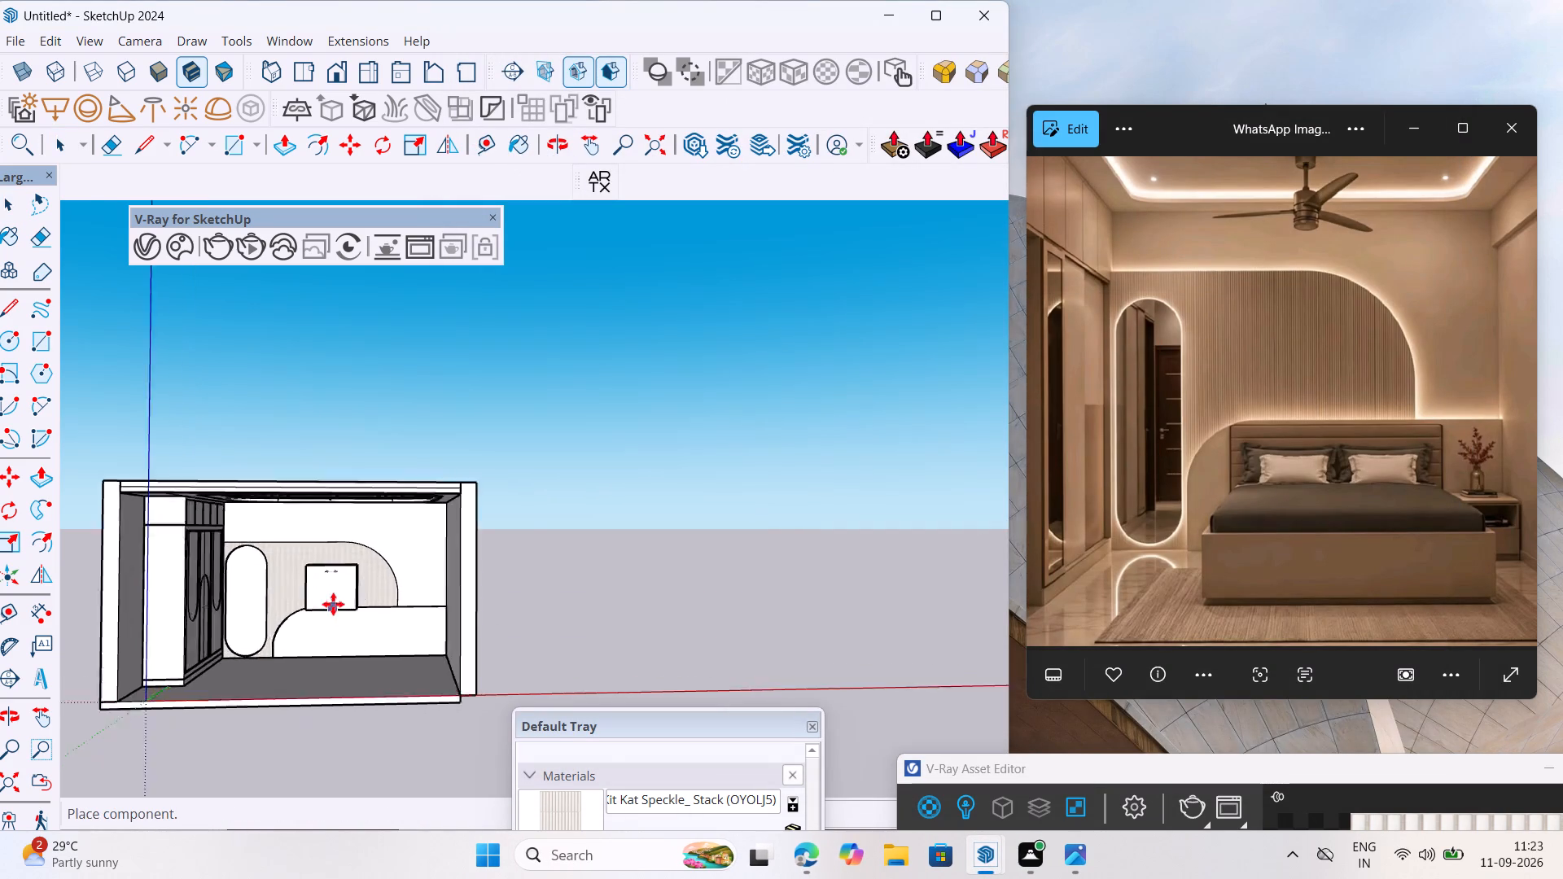
pyautogui.scroll(16, 333, 604)
pyautogui.moveTo(456, 672); pyautogui.dragTo(654, 781, button='middle')
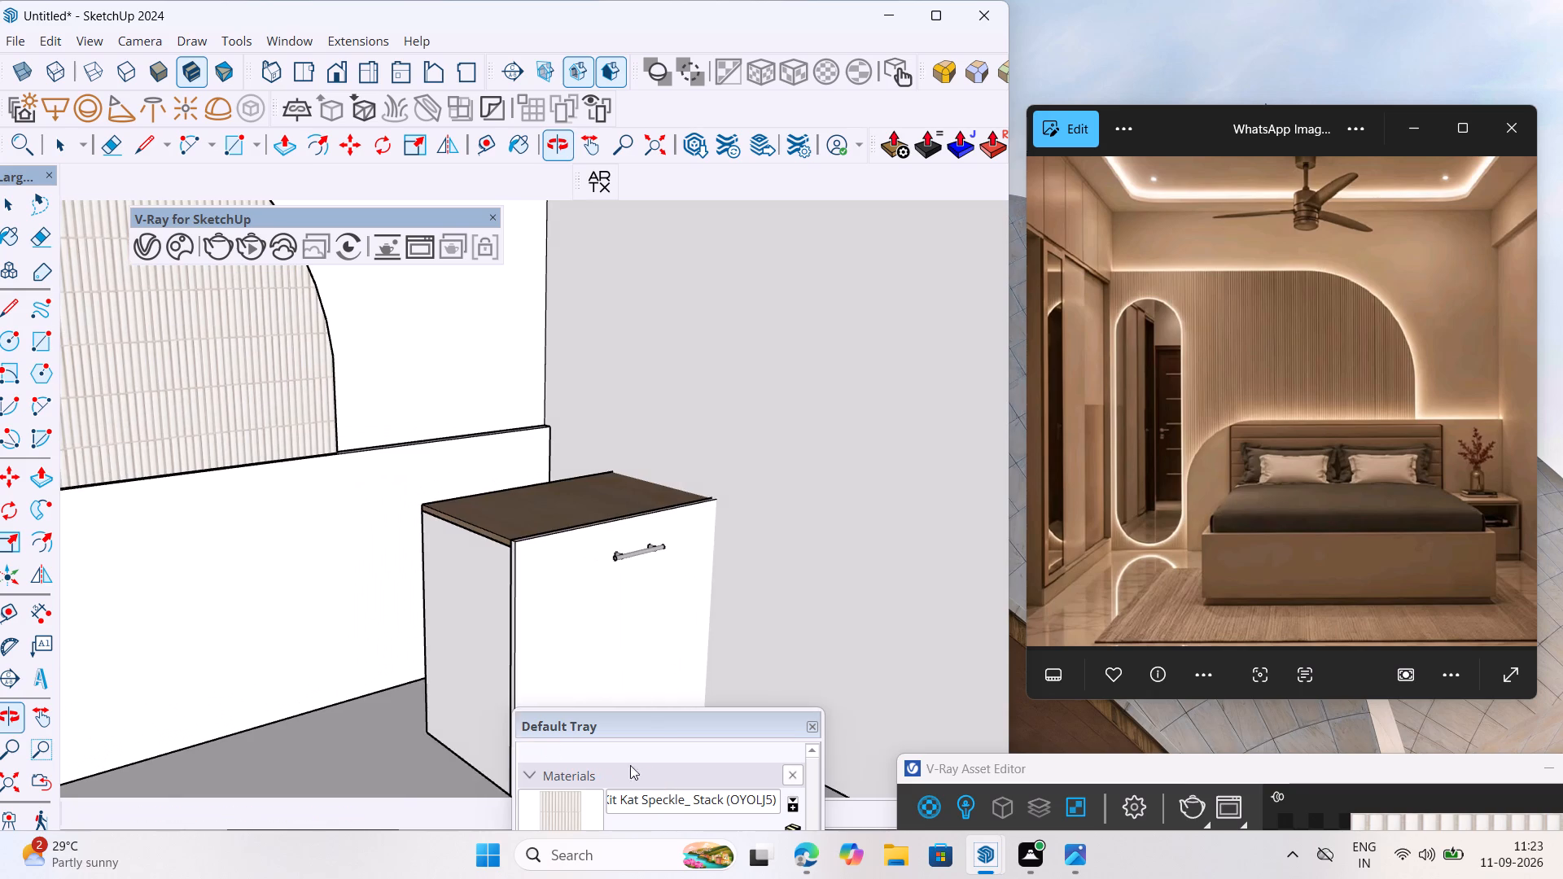
pyautogui.click(454, 670)
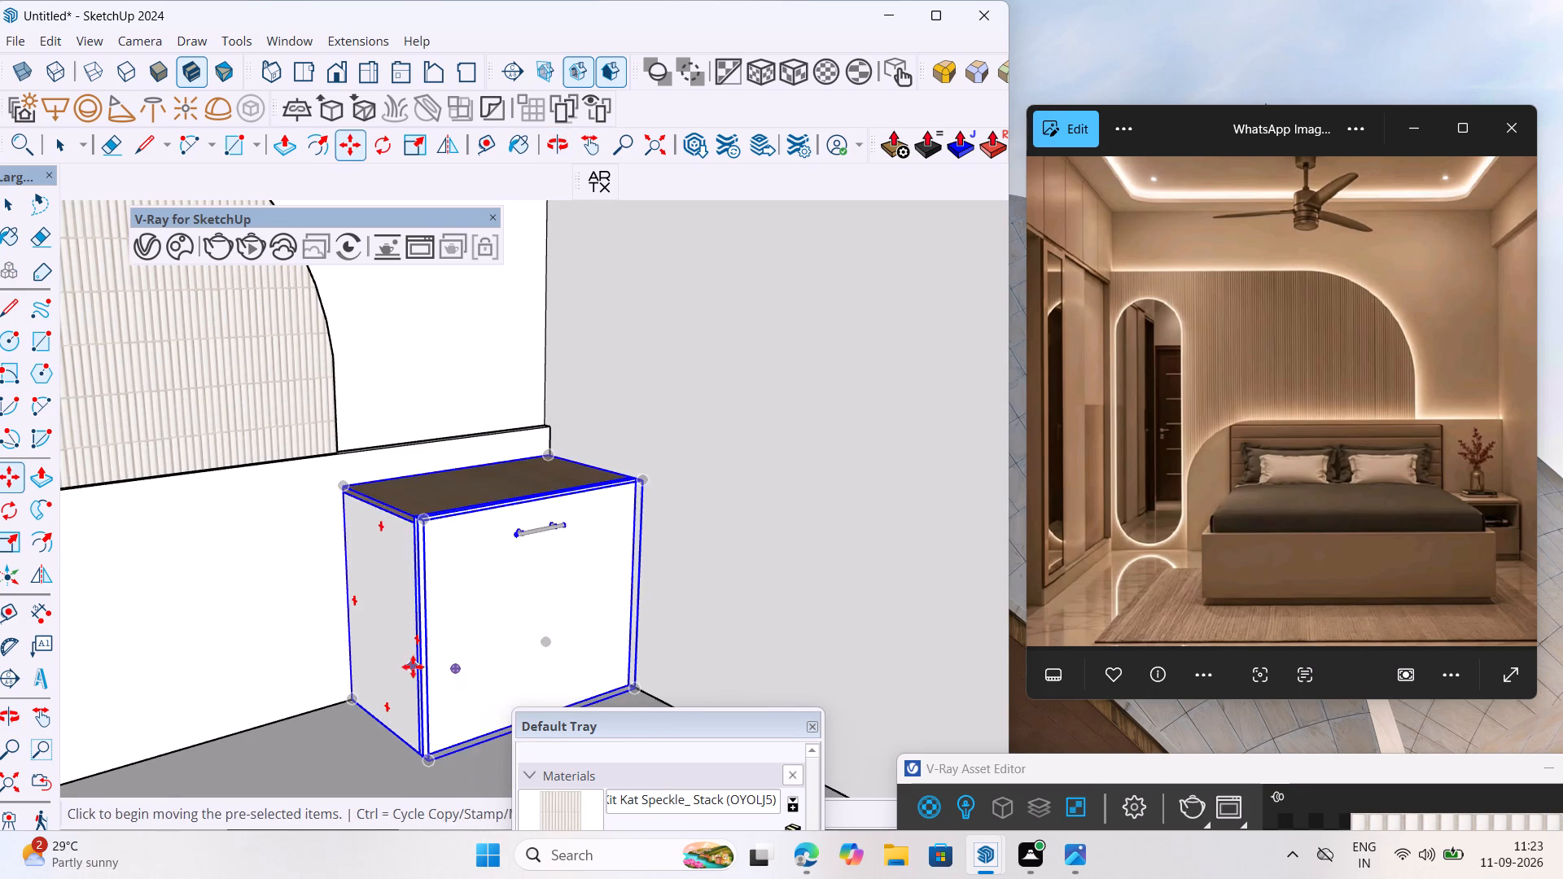
# Examine the placed table's position and proportions against the headboard panel and side wall from several distances.
pyautogui.moveTo(413, 667); pyautogui.dragTo(253, 639, button='middle')
pyautogui.scroll(-1, 253, 639)
pyautogui.scroll(5, 630, 780)
pyautogui.scroll(-7, 552, 512)
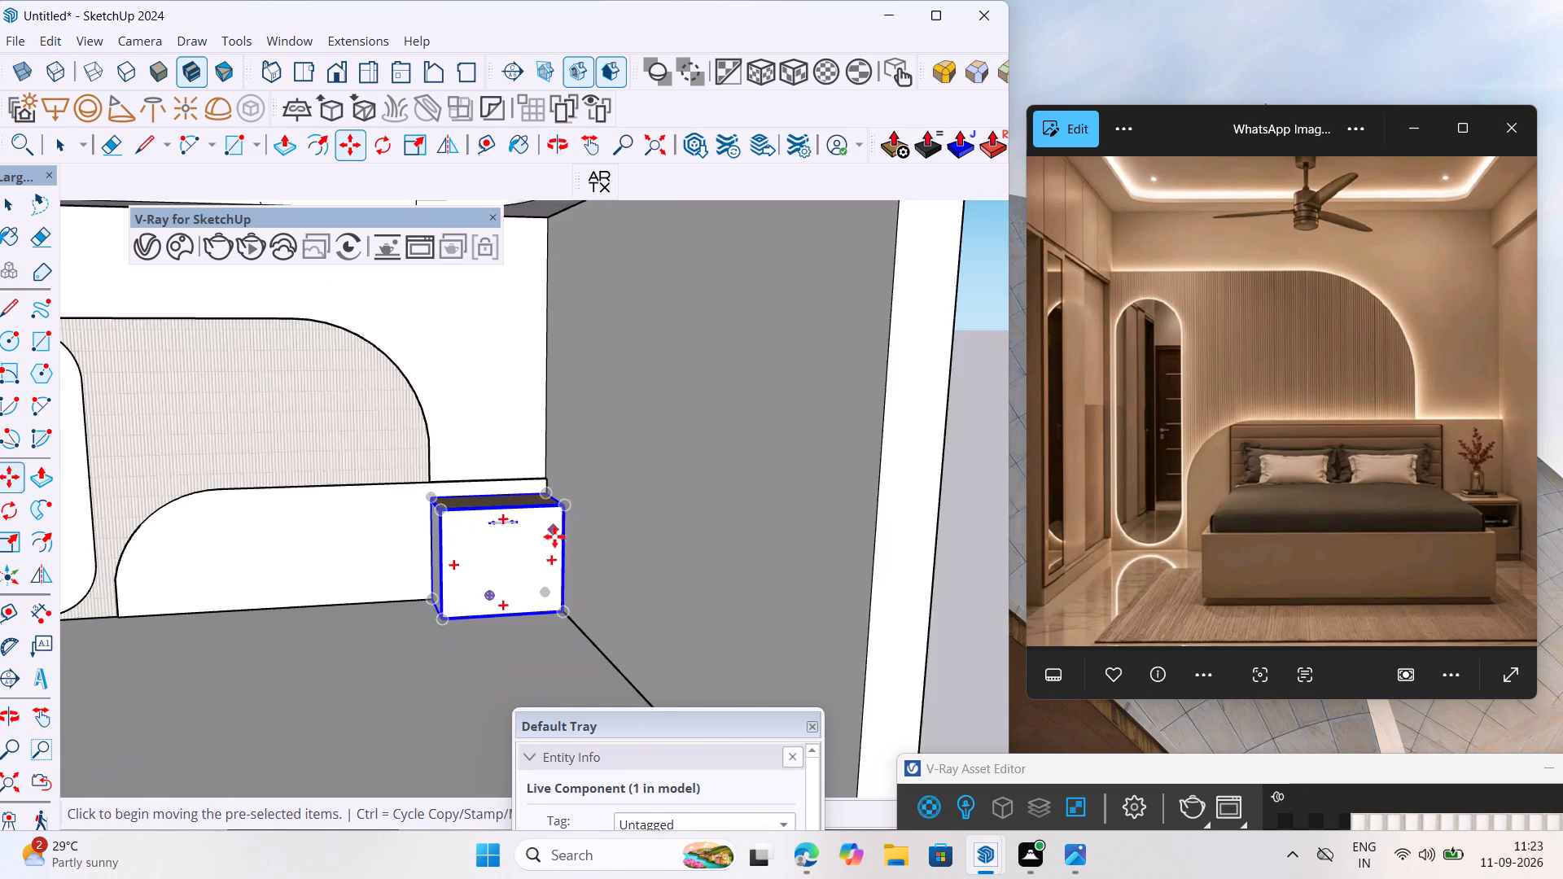
pyautogui.scroll(8, 535, 606)
pyautogui.middleClick(557, 658)
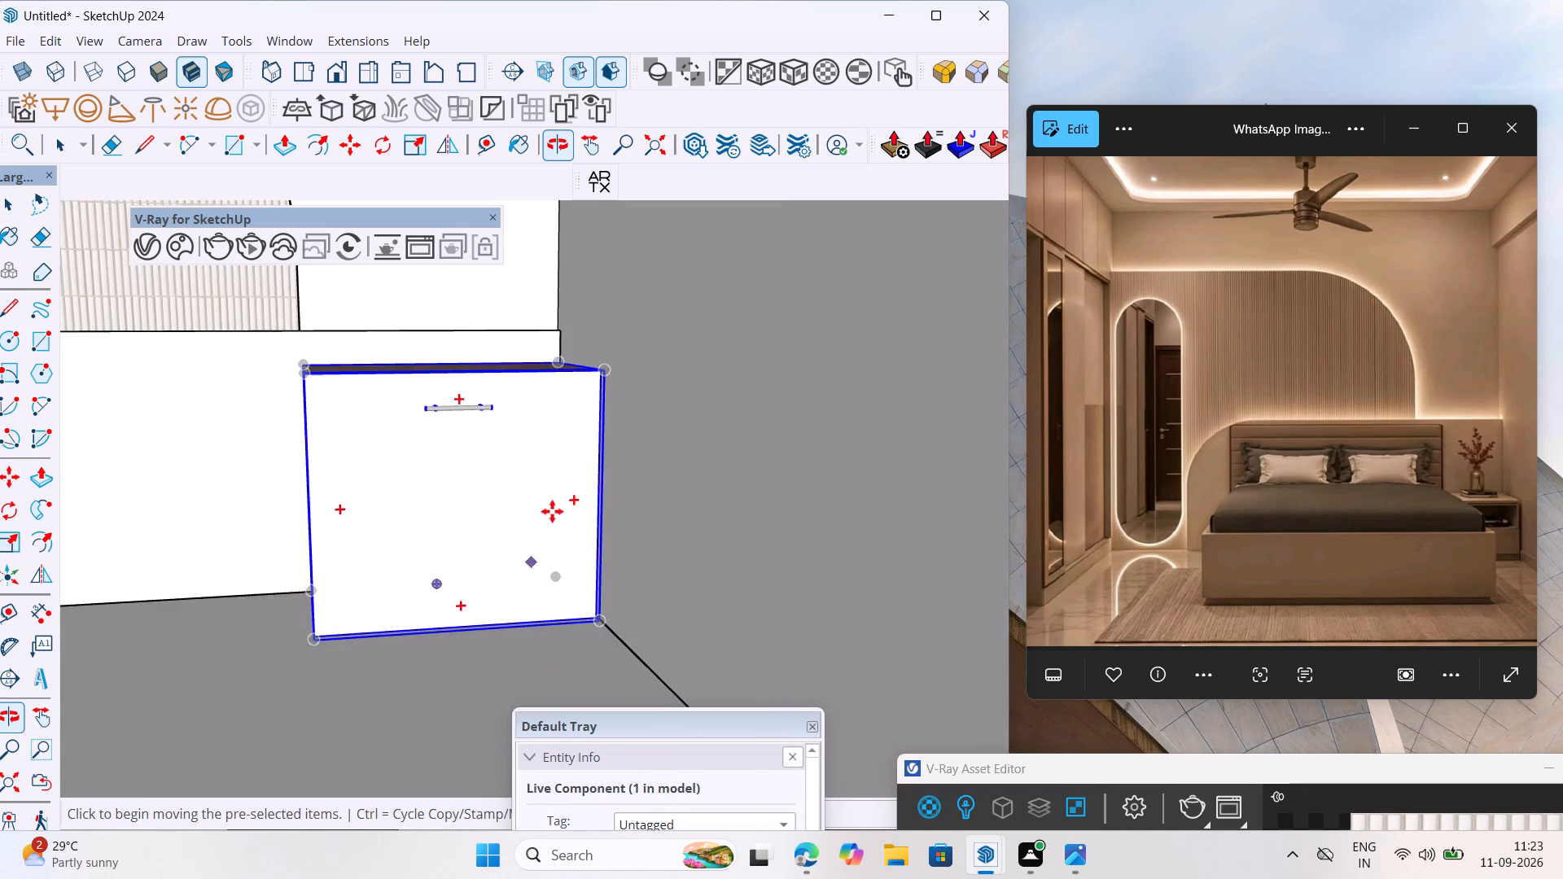
pyautogui.scroll(1, 572, 464)
pyautogui.scroll(-15, 572, 464)
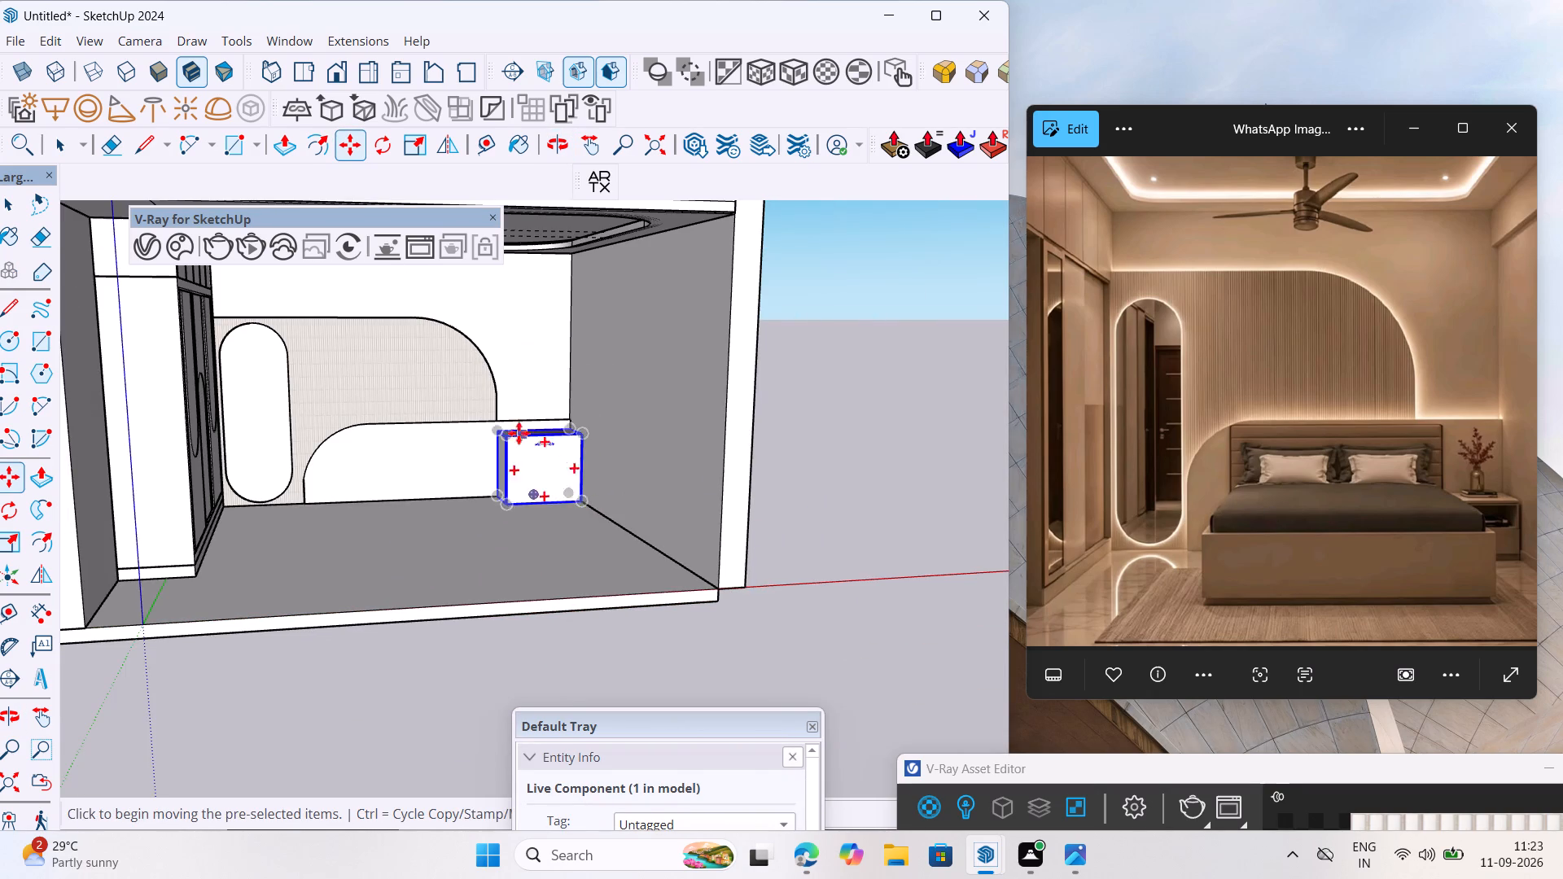
pyautogui.scroll(5, 506, 427)
pyautogui.press('space')
pyautogui.click(548, 428)
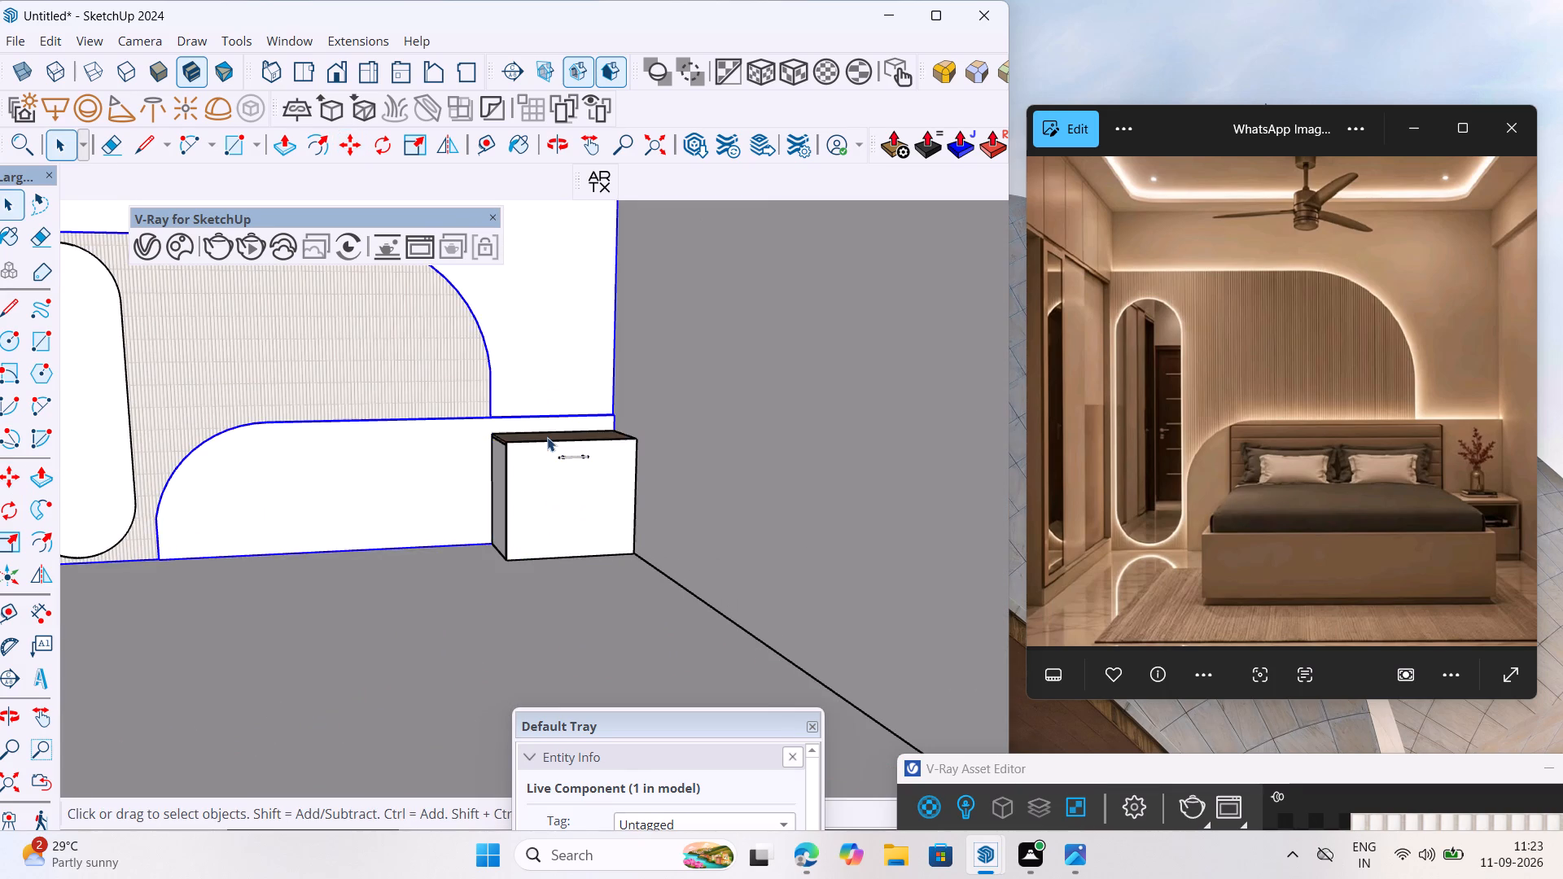
pyautogui.scroll(1, 585, 427)
pyautogui.scroll(-7, 617, 435)
pyautogui.moveTo(462, 548); pyautogui.dragTo(440, 583, button='middle')
pyautogui.scroll(5, 385, 600)
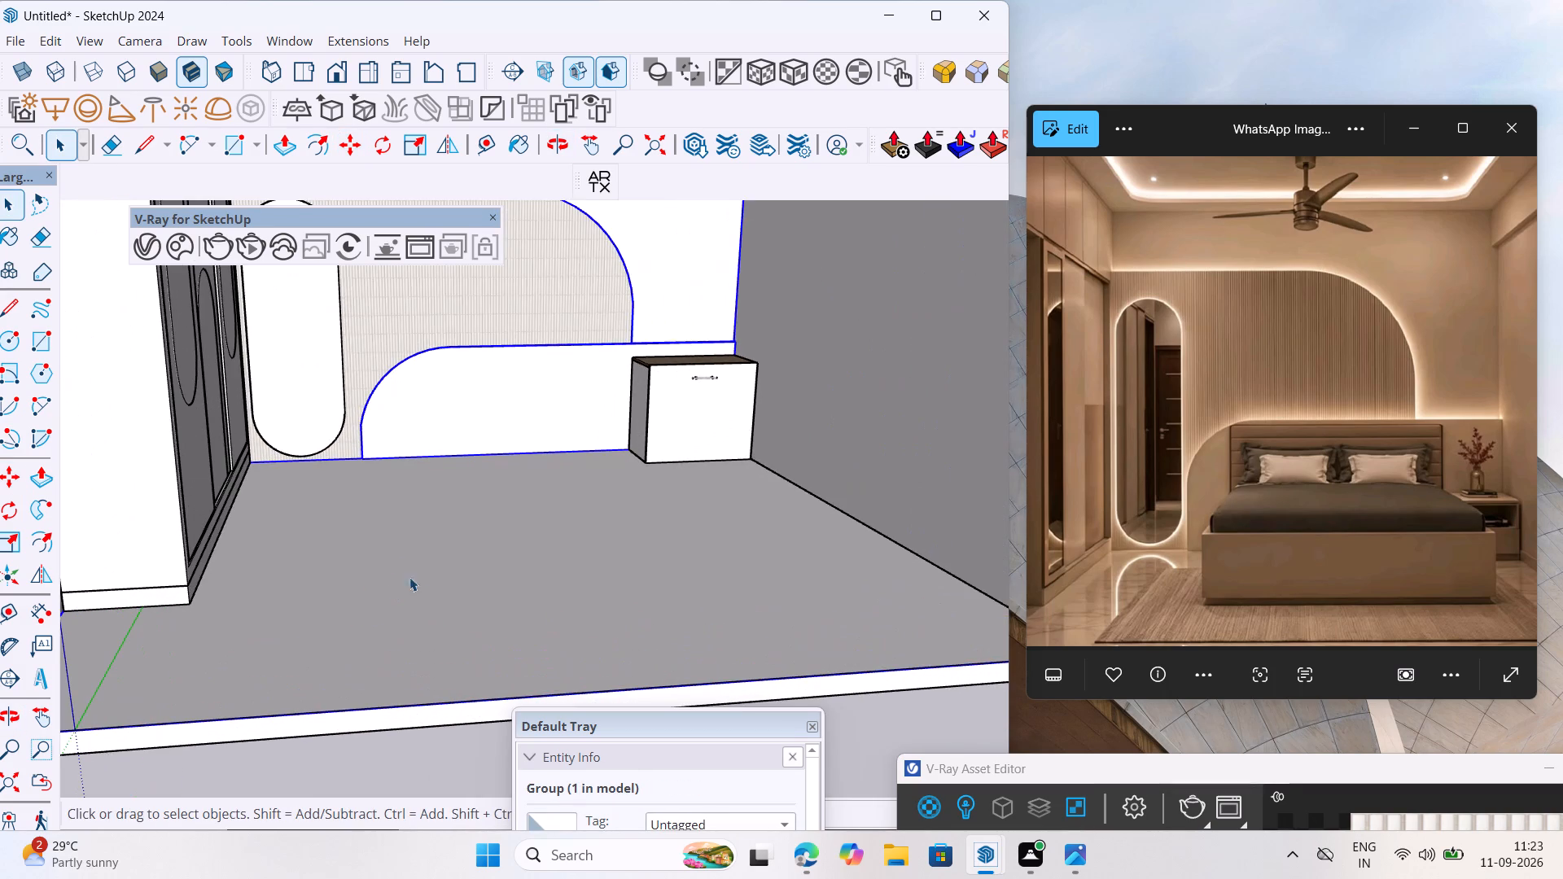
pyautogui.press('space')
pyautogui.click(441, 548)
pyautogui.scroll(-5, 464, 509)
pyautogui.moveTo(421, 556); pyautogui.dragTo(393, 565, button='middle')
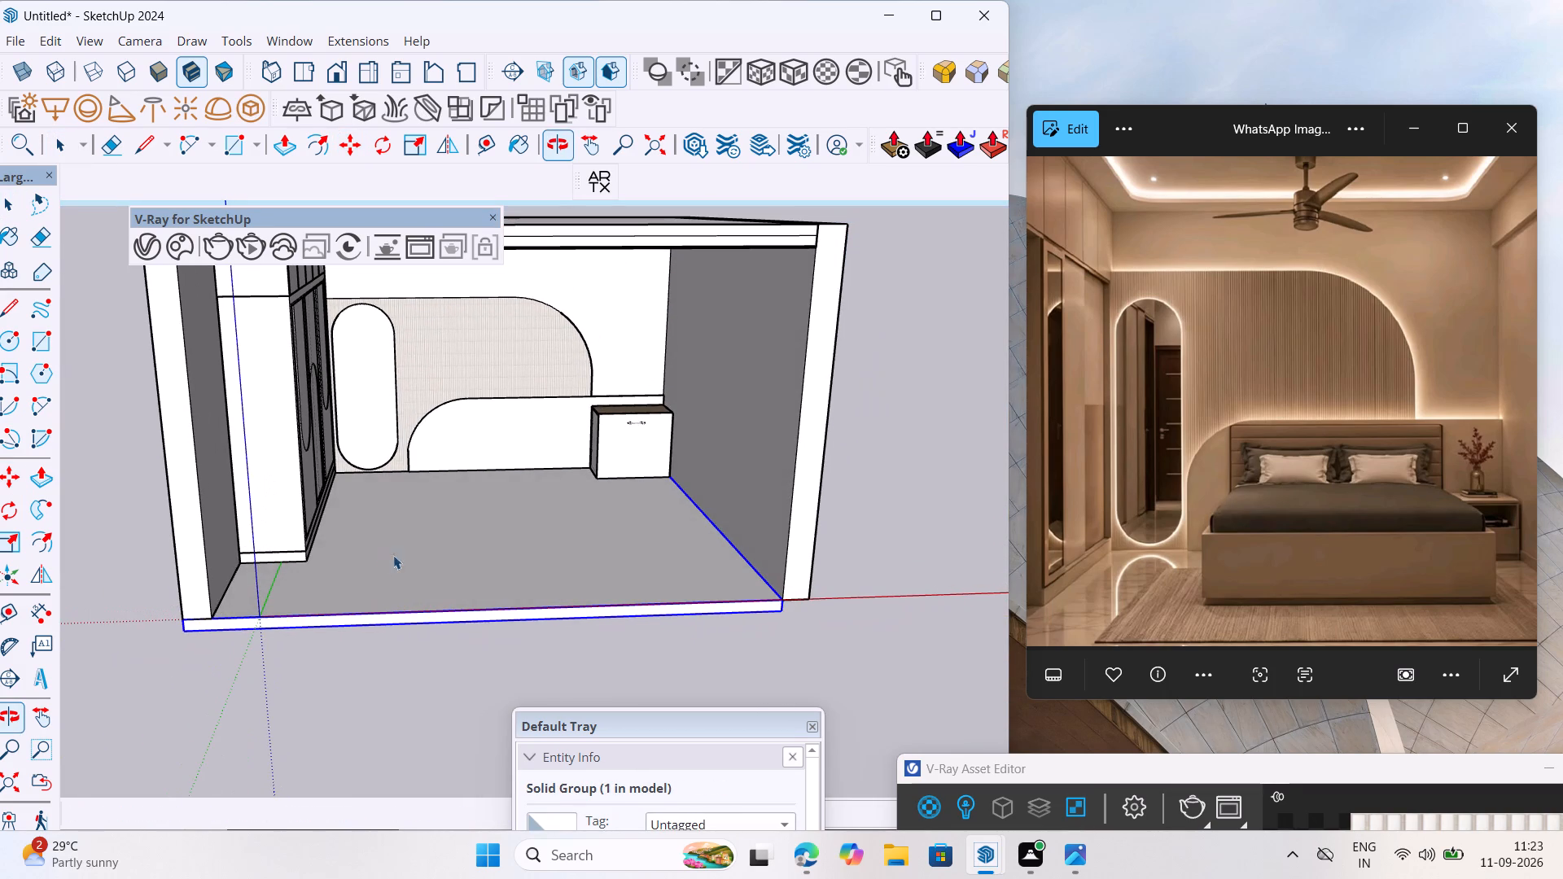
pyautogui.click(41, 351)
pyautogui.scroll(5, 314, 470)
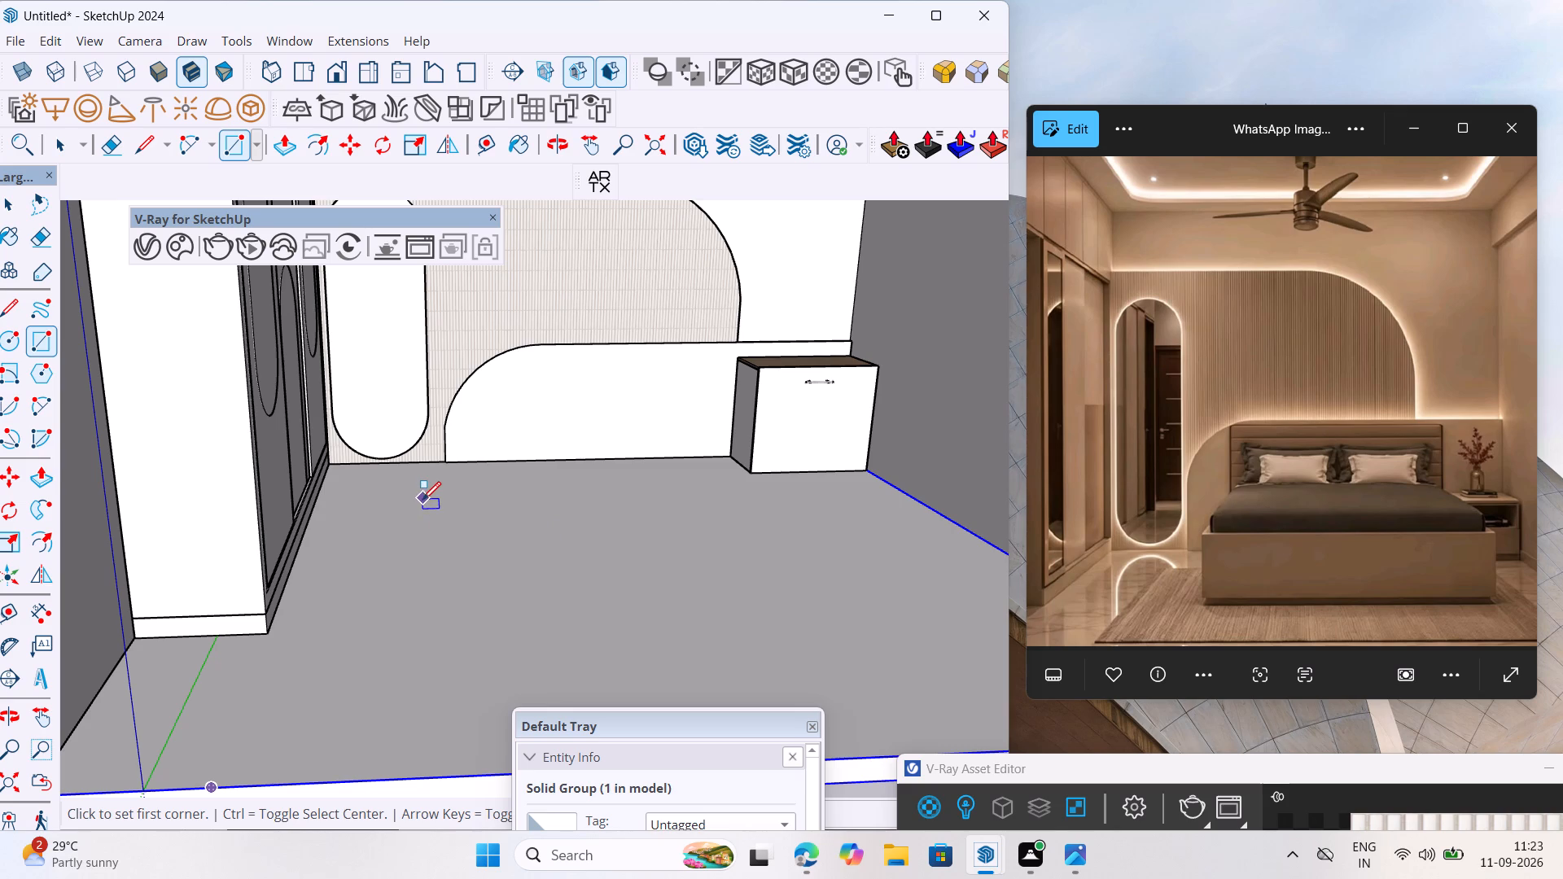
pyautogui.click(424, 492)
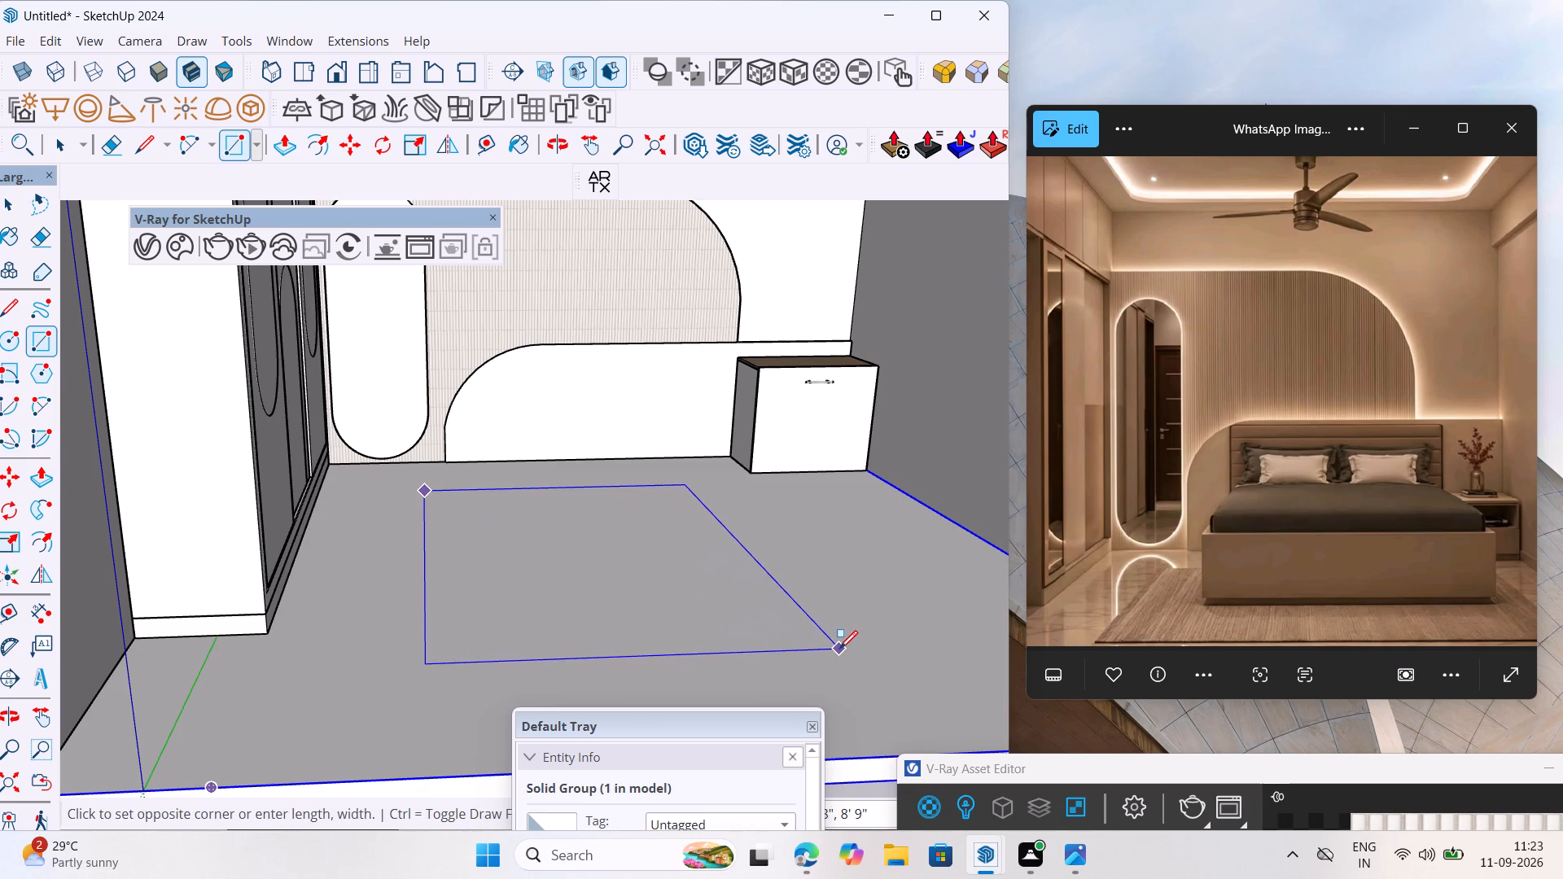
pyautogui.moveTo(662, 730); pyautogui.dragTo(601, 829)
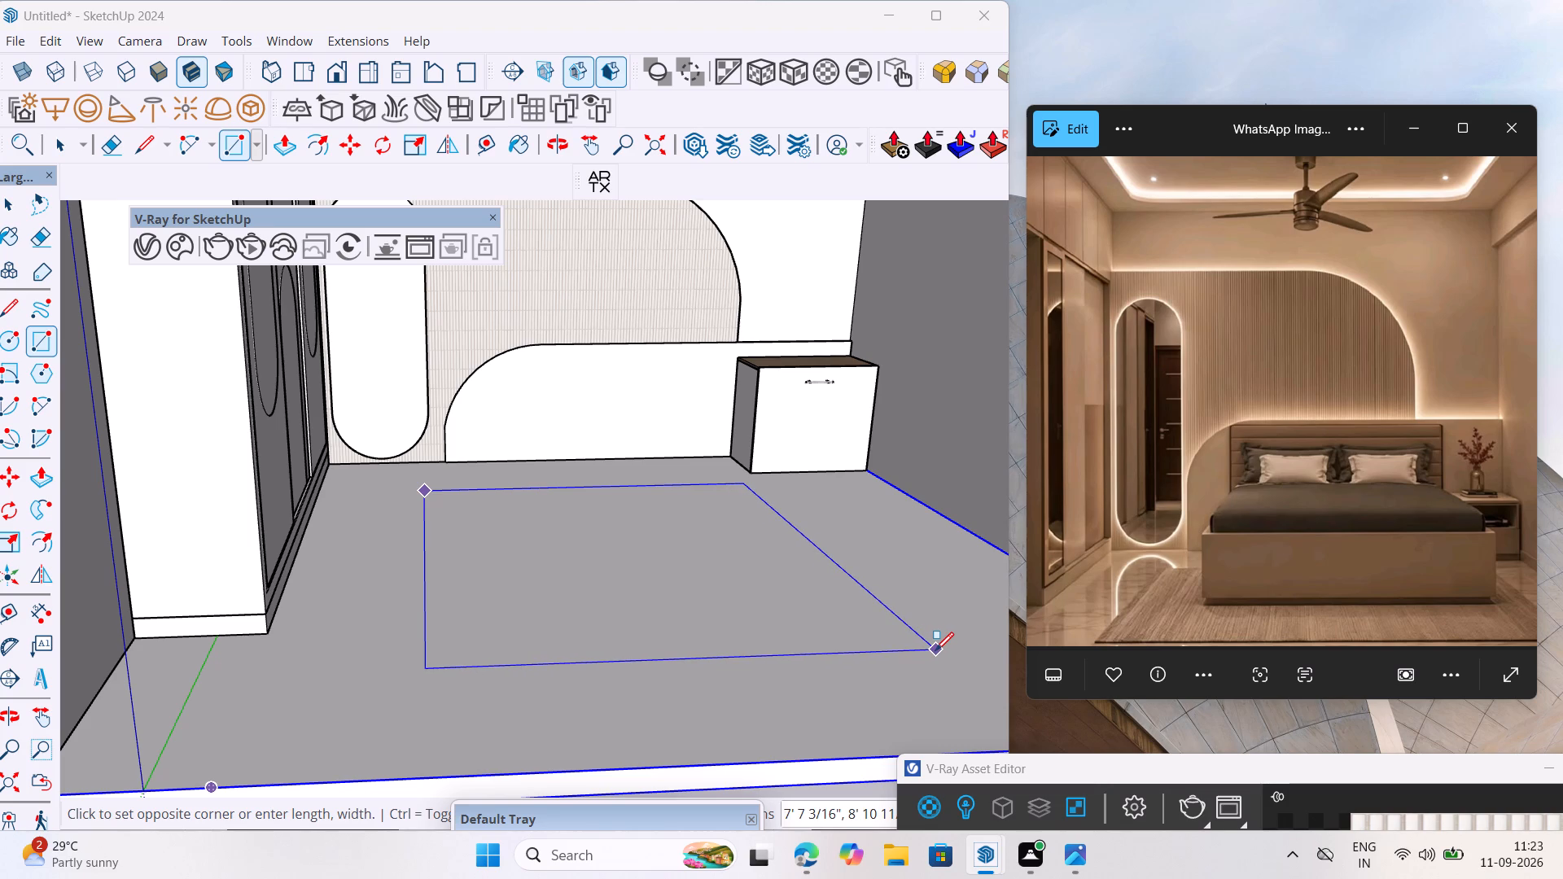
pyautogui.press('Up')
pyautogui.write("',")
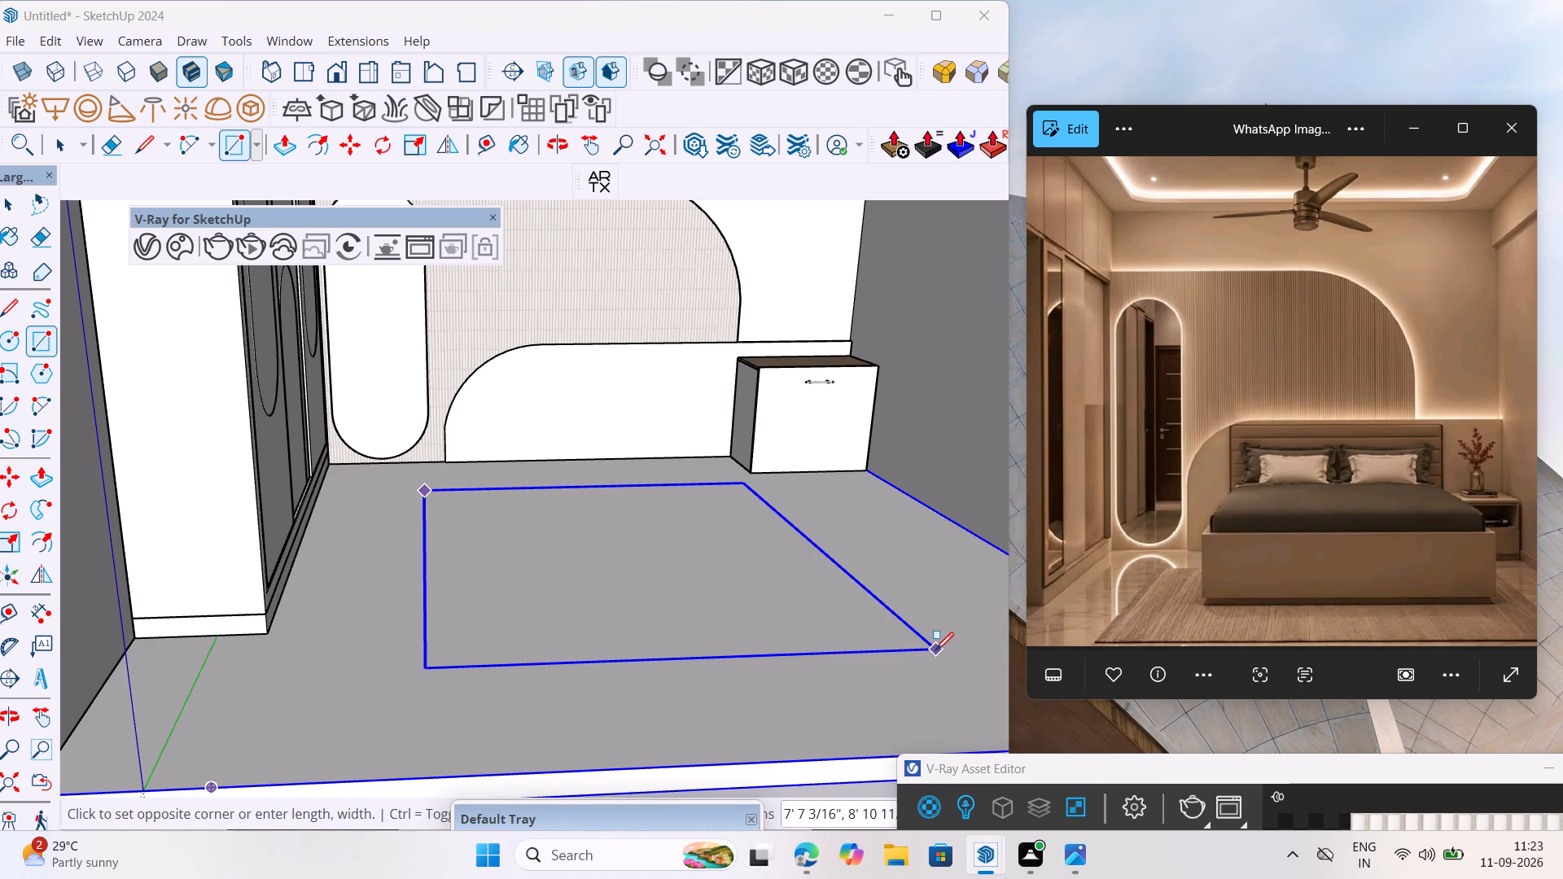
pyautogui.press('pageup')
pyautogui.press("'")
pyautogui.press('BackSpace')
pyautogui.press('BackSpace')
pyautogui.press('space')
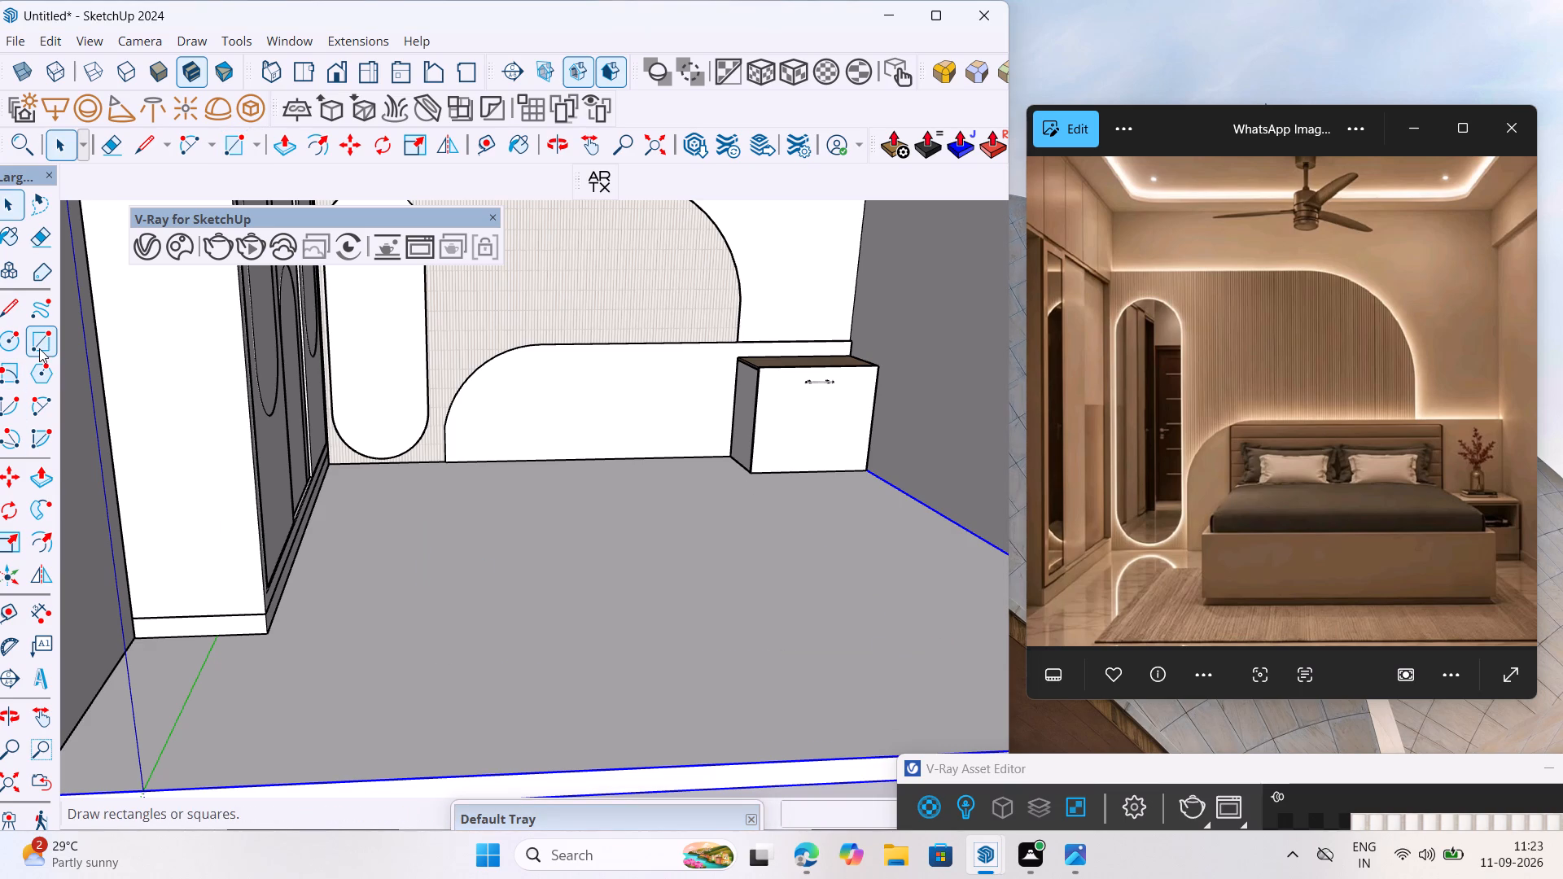
# Draw an 8' by 9' rectangle on the floor between the wardrobe and the bedside table, in front of the headboard wall.
pyautogui.click(39, 348)
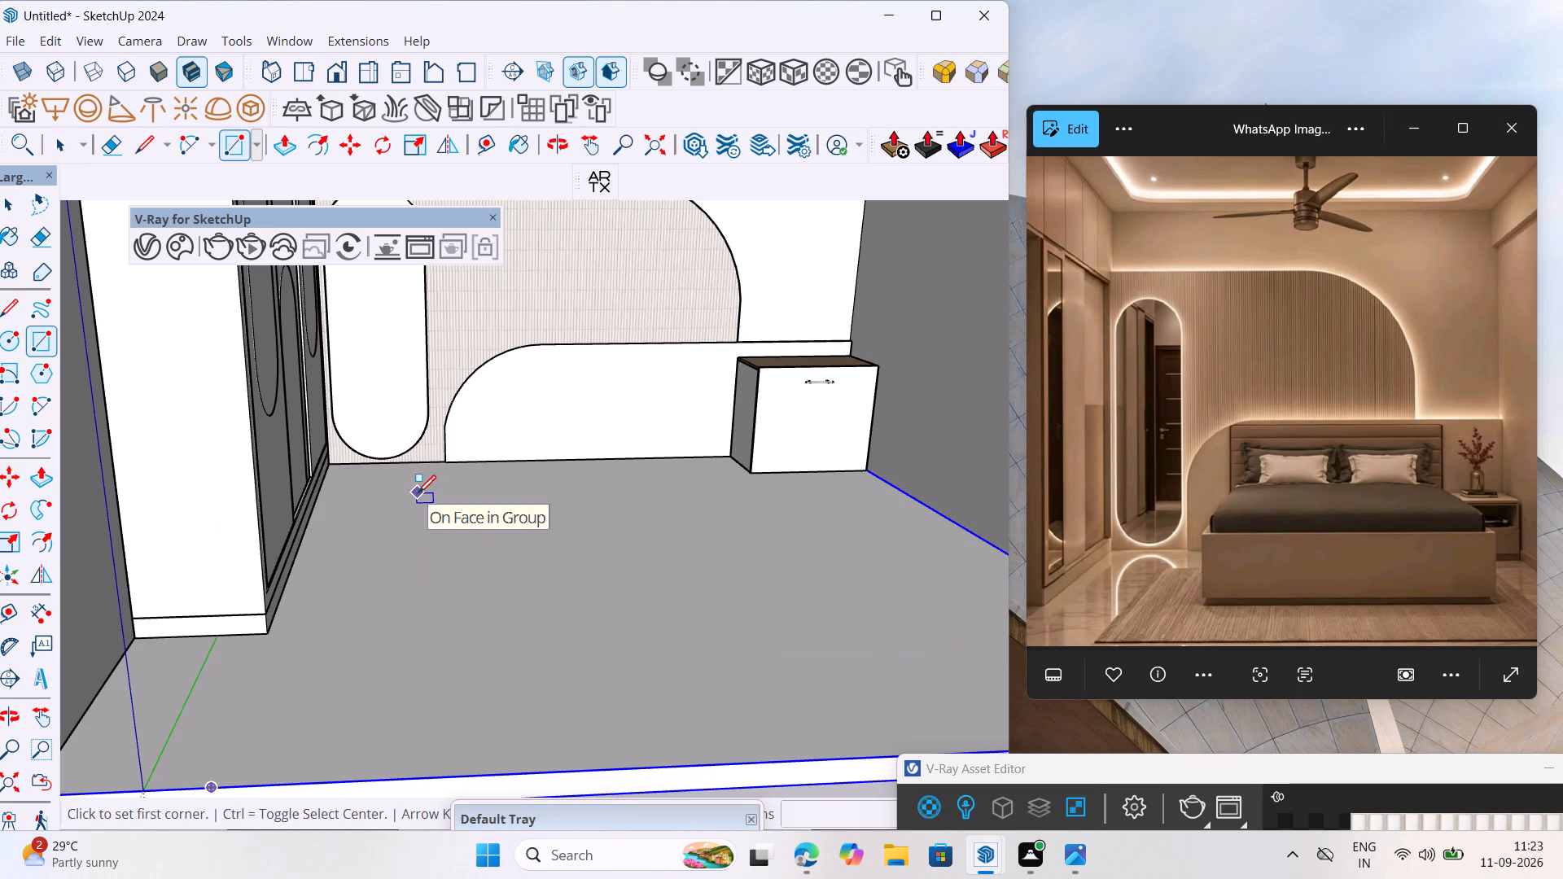
pyautogui.click(418, 493)
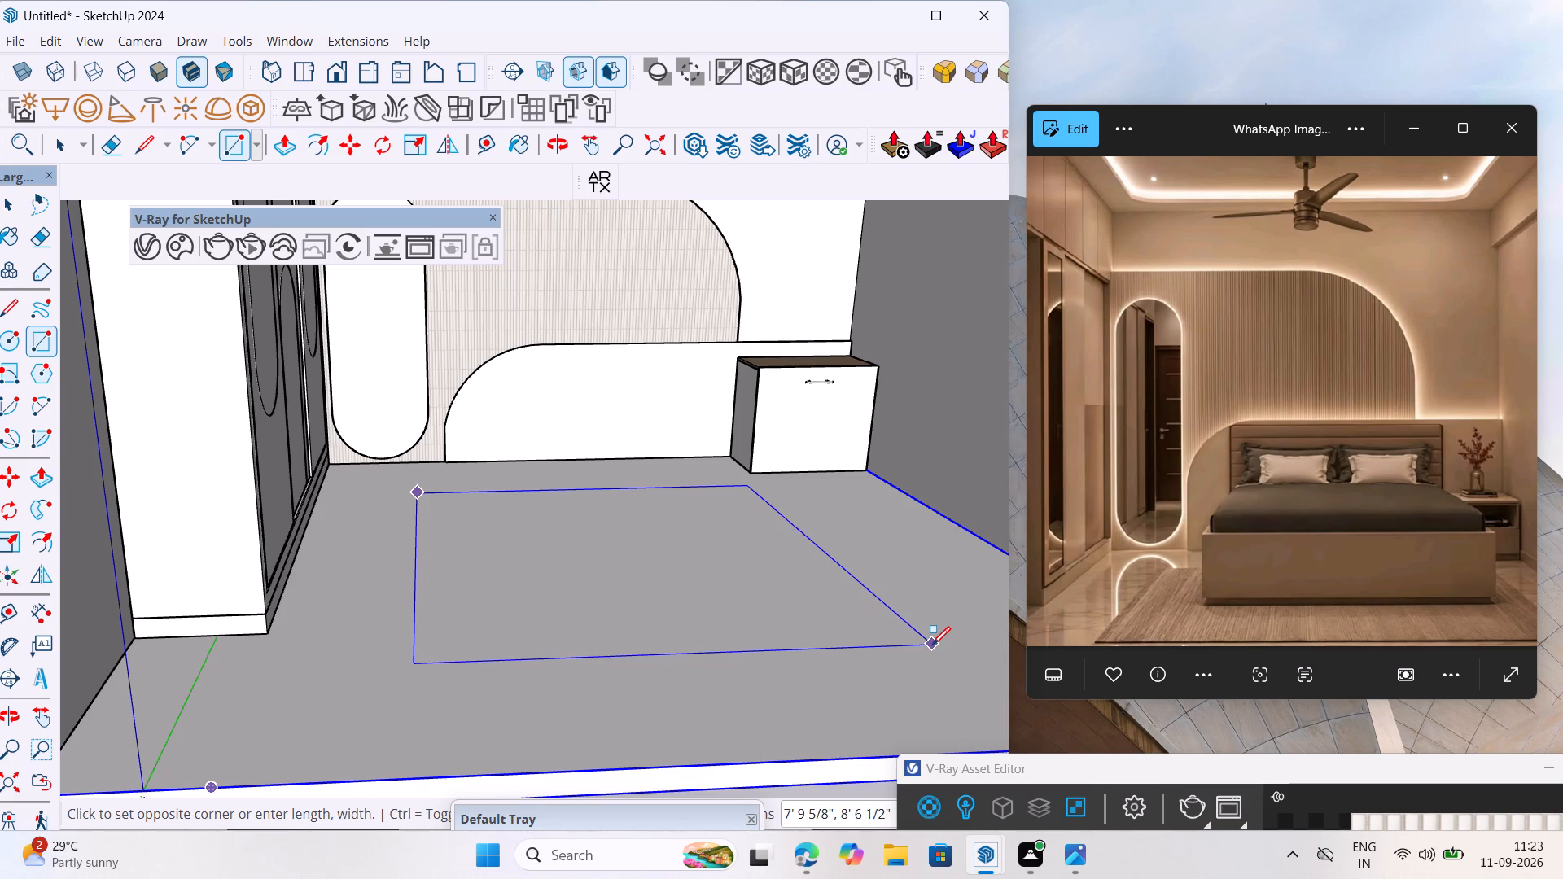
pyautogui.press('Up')
pyautogui.press('BackSpace')
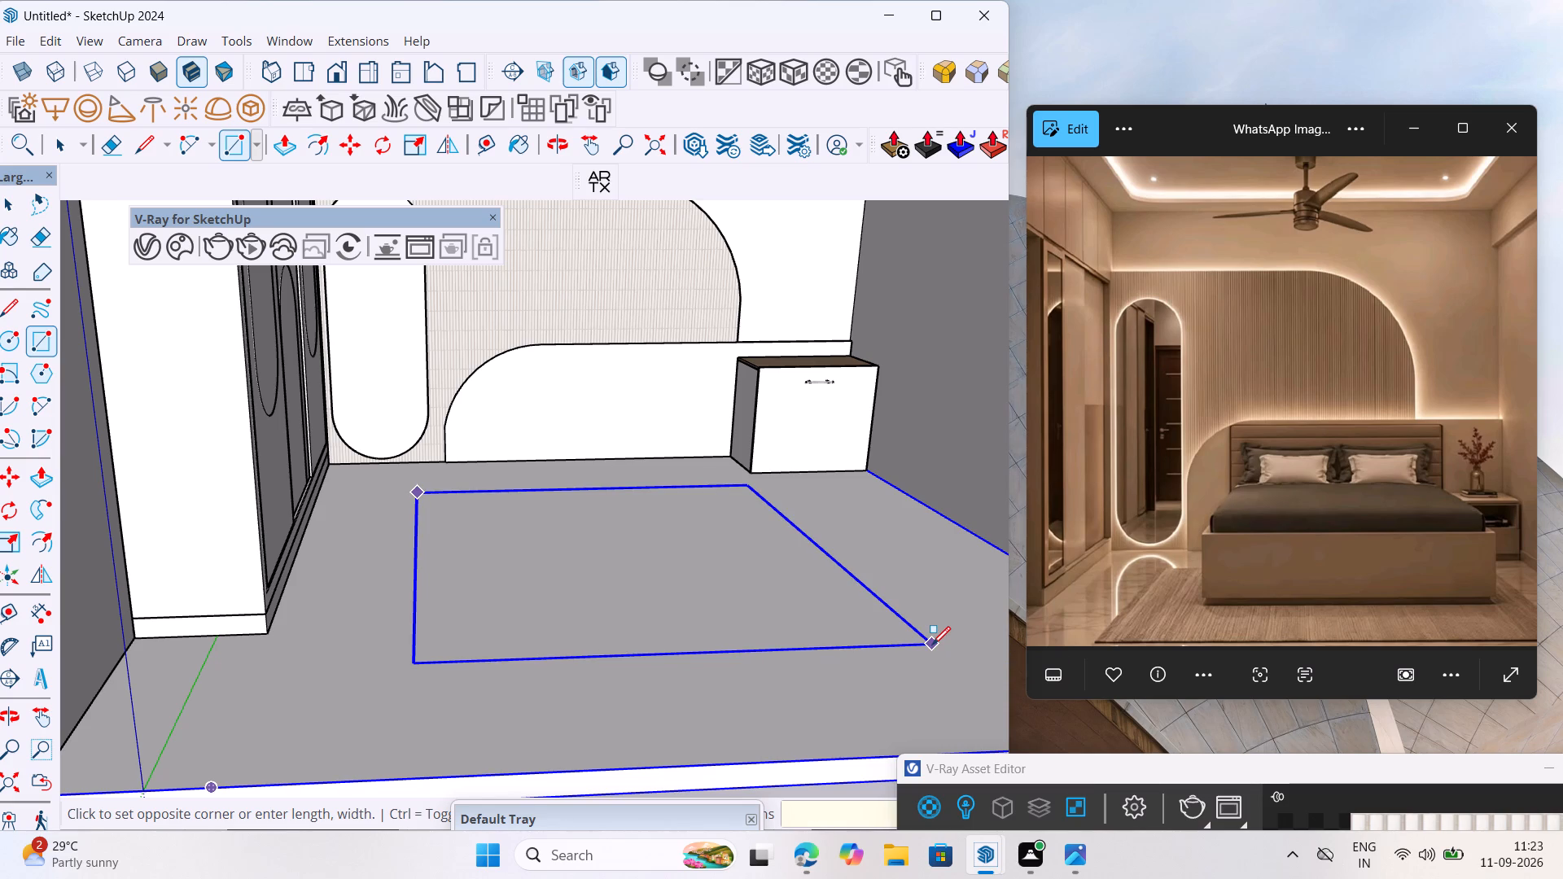
pyautogui.press('Up')
pyautogui.press('Up')
pyautogui.press('BackSpace')
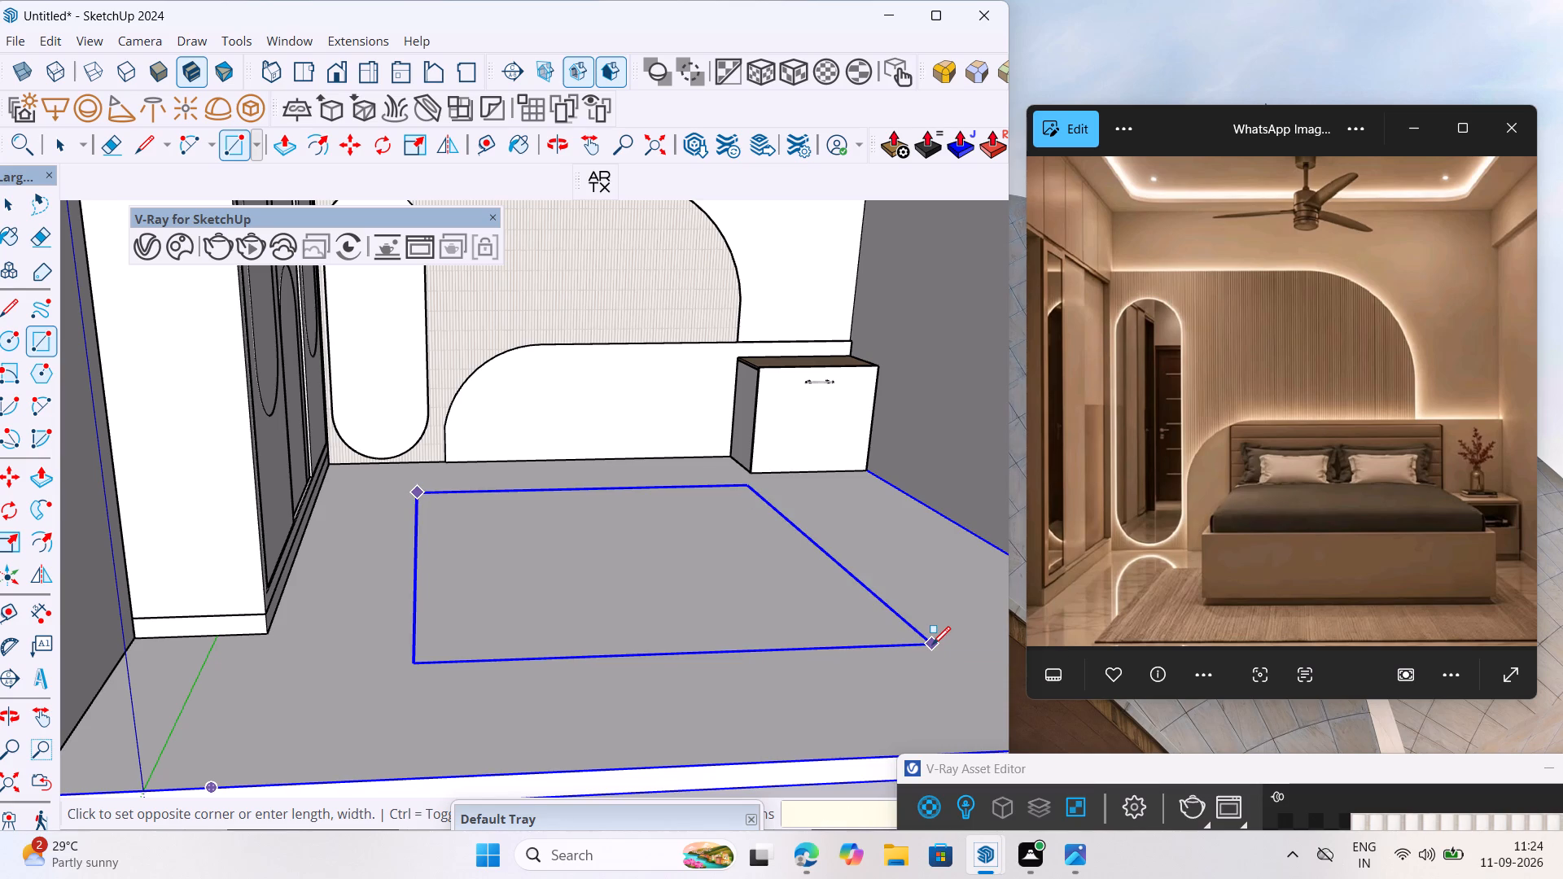
pyautogui.press('8')
pyautogui.press("'")
pyautogui.press('9')
pyautogui.press('BackSpace')
pyautogui.write(',9')
pyautogui.hotkey('shift', '"')
pyautogui.press('BackSpace')
pyautogui.press('BackSpace')
pyautogui.write("9'")
pyautogui.press('Return')
# Make the new floor rectangle's face and edges a group.
pyautogui.press('space')
pyautogui.doubleClick(691, 582)
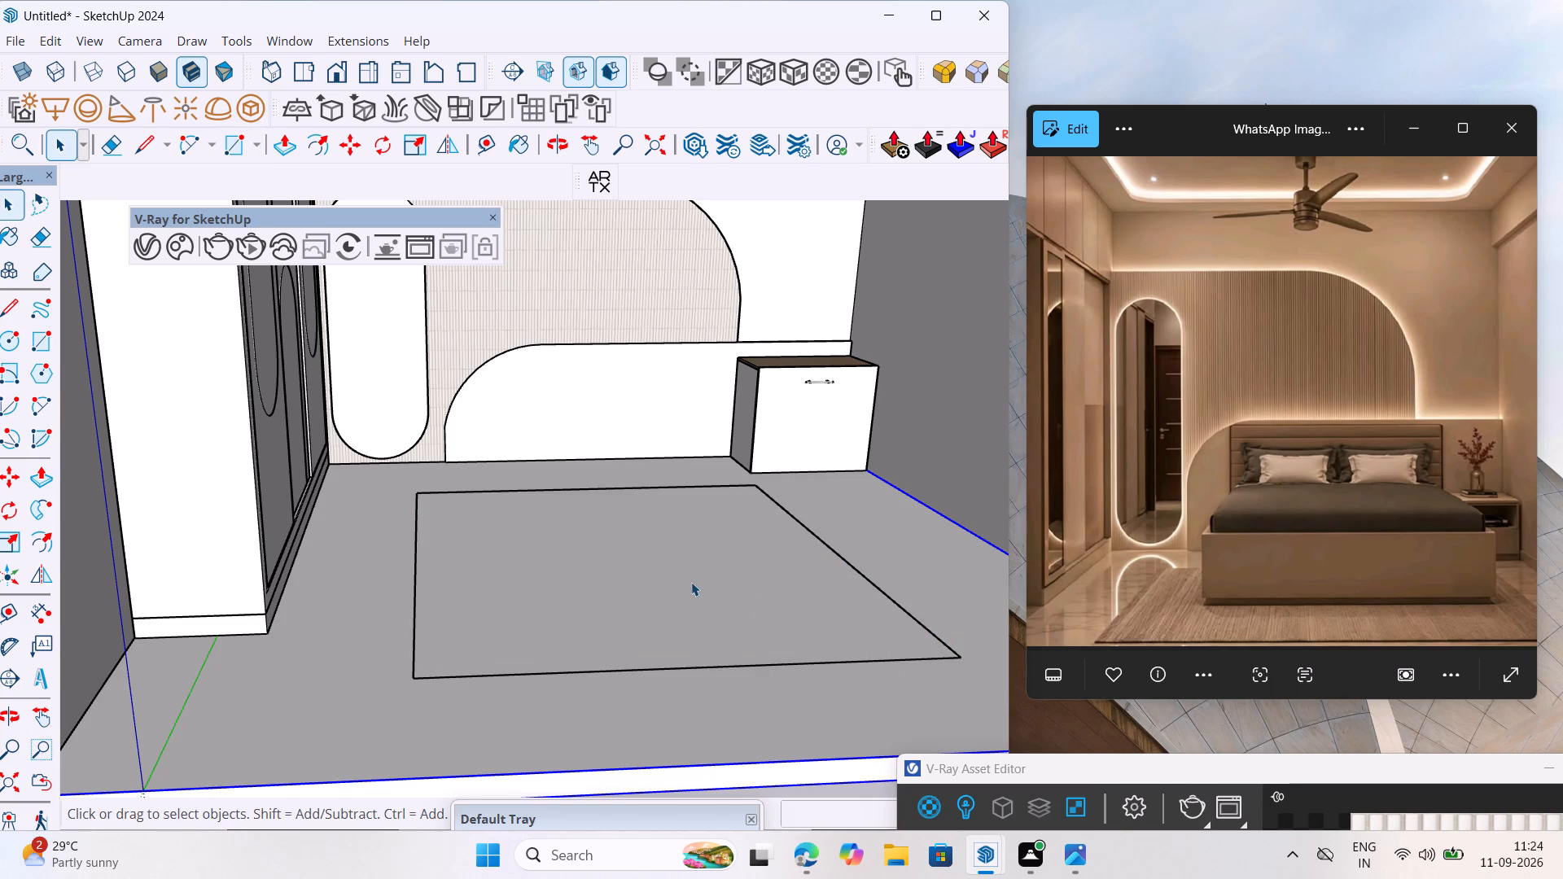
pyautogui.rightClick(690, 580)
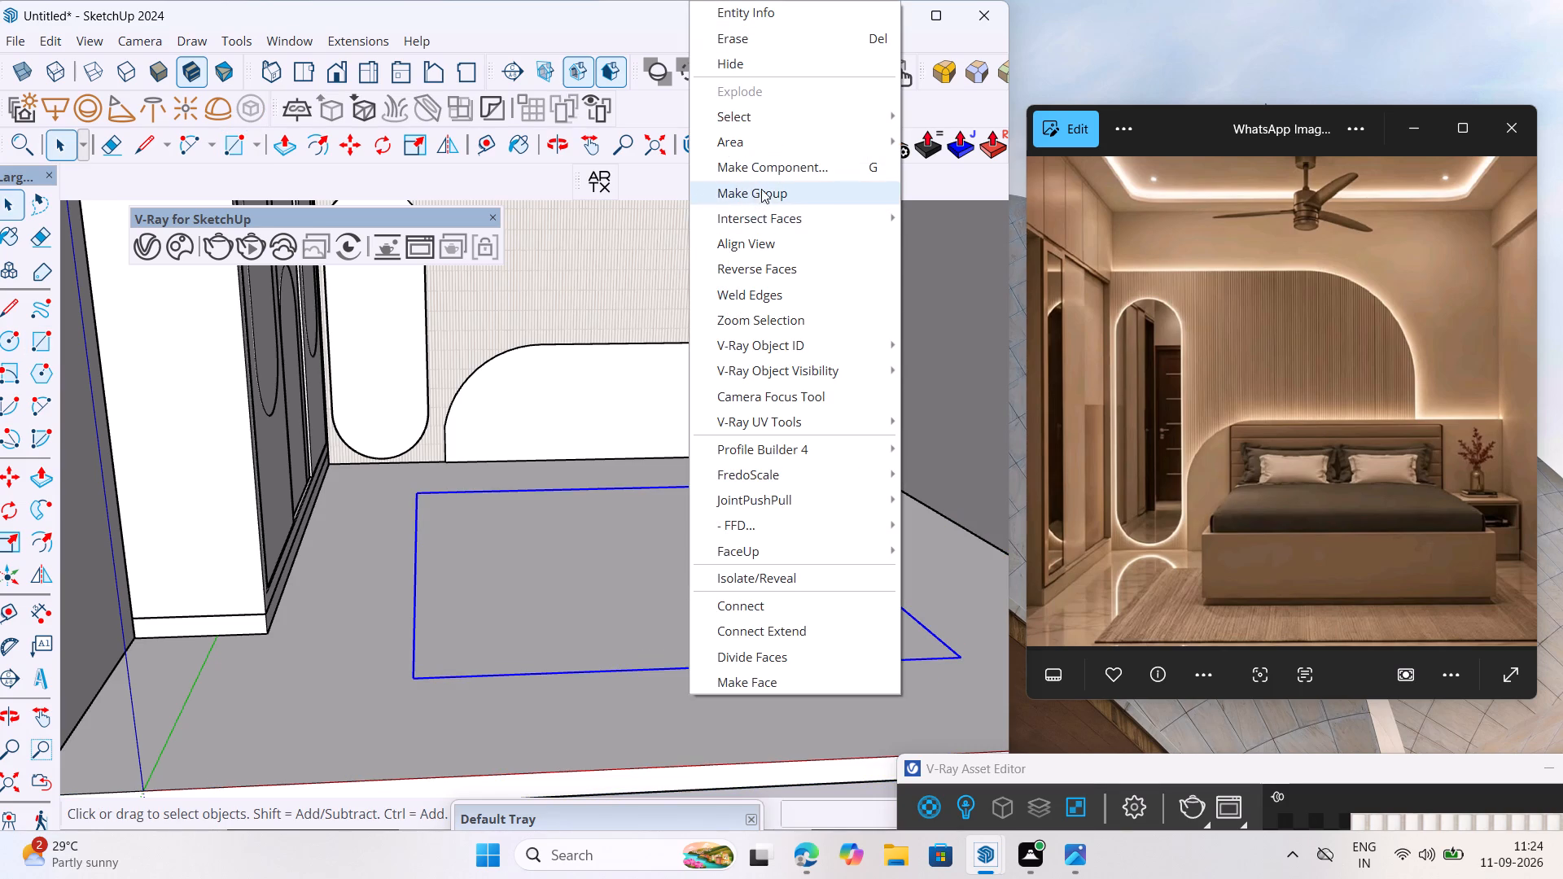
pyautogui.click(763, 189)
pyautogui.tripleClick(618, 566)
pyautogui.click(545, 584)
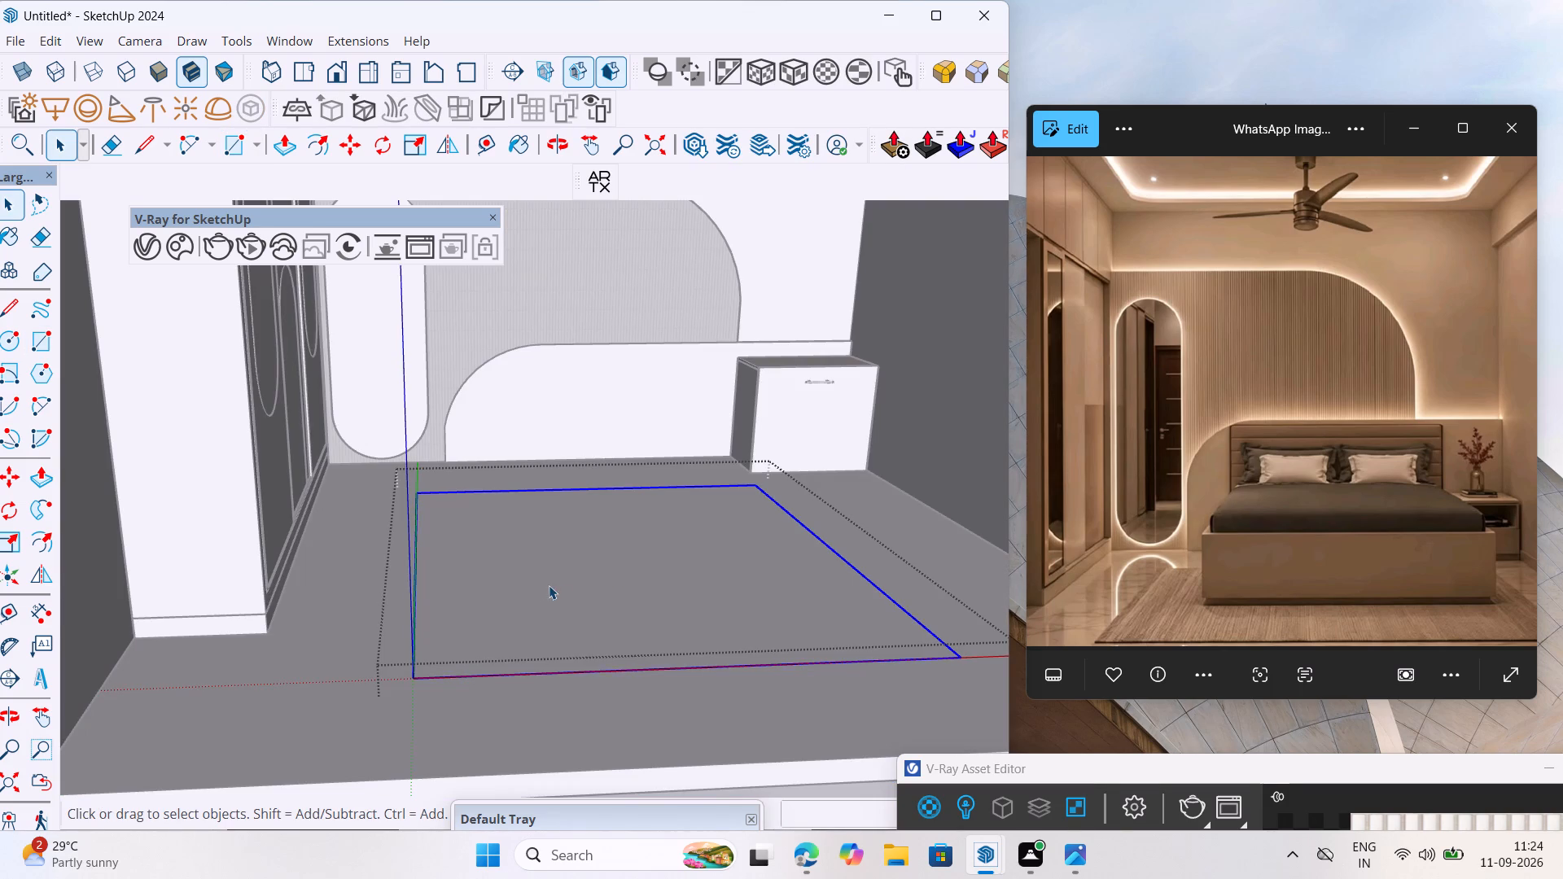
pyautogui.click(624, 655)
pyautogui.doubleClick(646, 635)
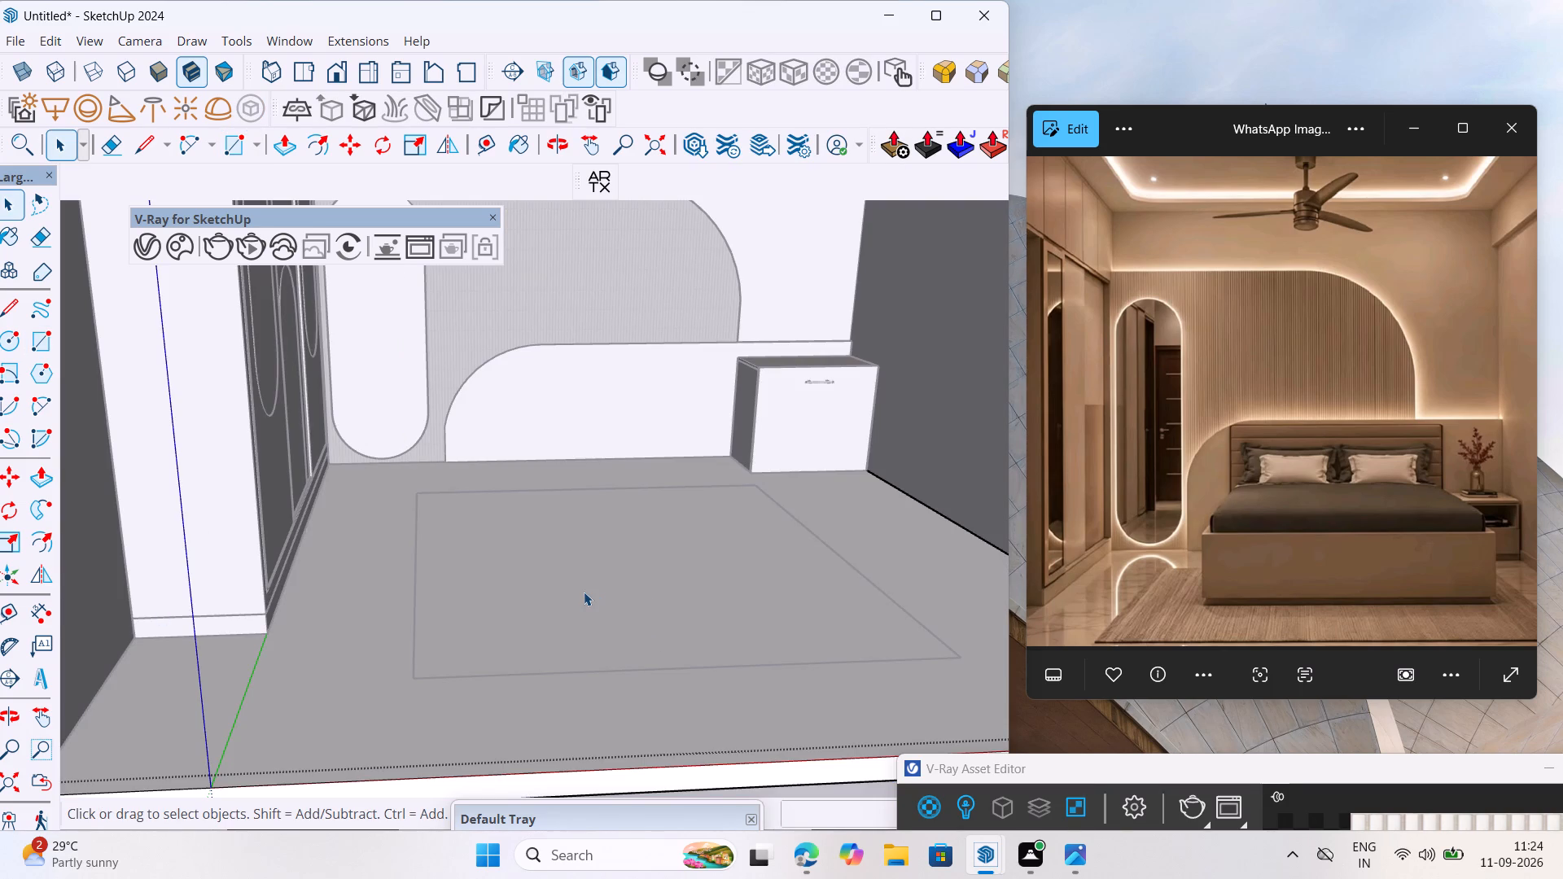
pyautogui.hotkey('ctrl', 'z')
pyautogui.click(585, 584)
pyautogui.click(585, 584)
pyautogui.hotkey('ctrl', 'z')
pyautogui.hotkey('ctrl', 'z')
# Extrude the floor rectangle's face upward by 6 mm inside its group to form a thin rug.
pyautogui.tripleClick(542, 606)
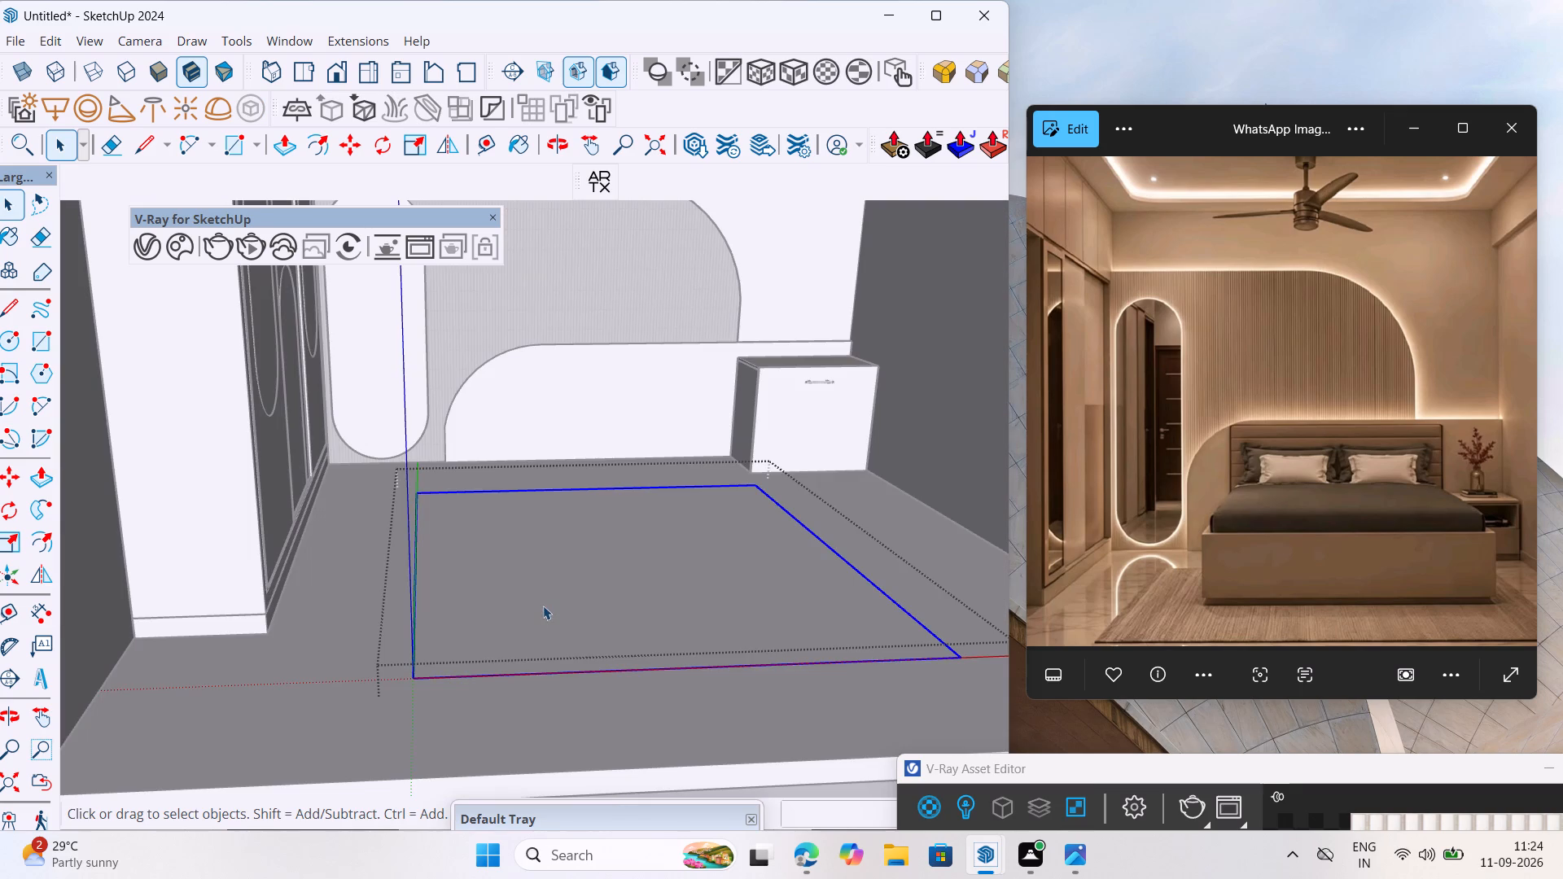
pyautogui.click(46, 482)
pyautogui.click(568, 572)
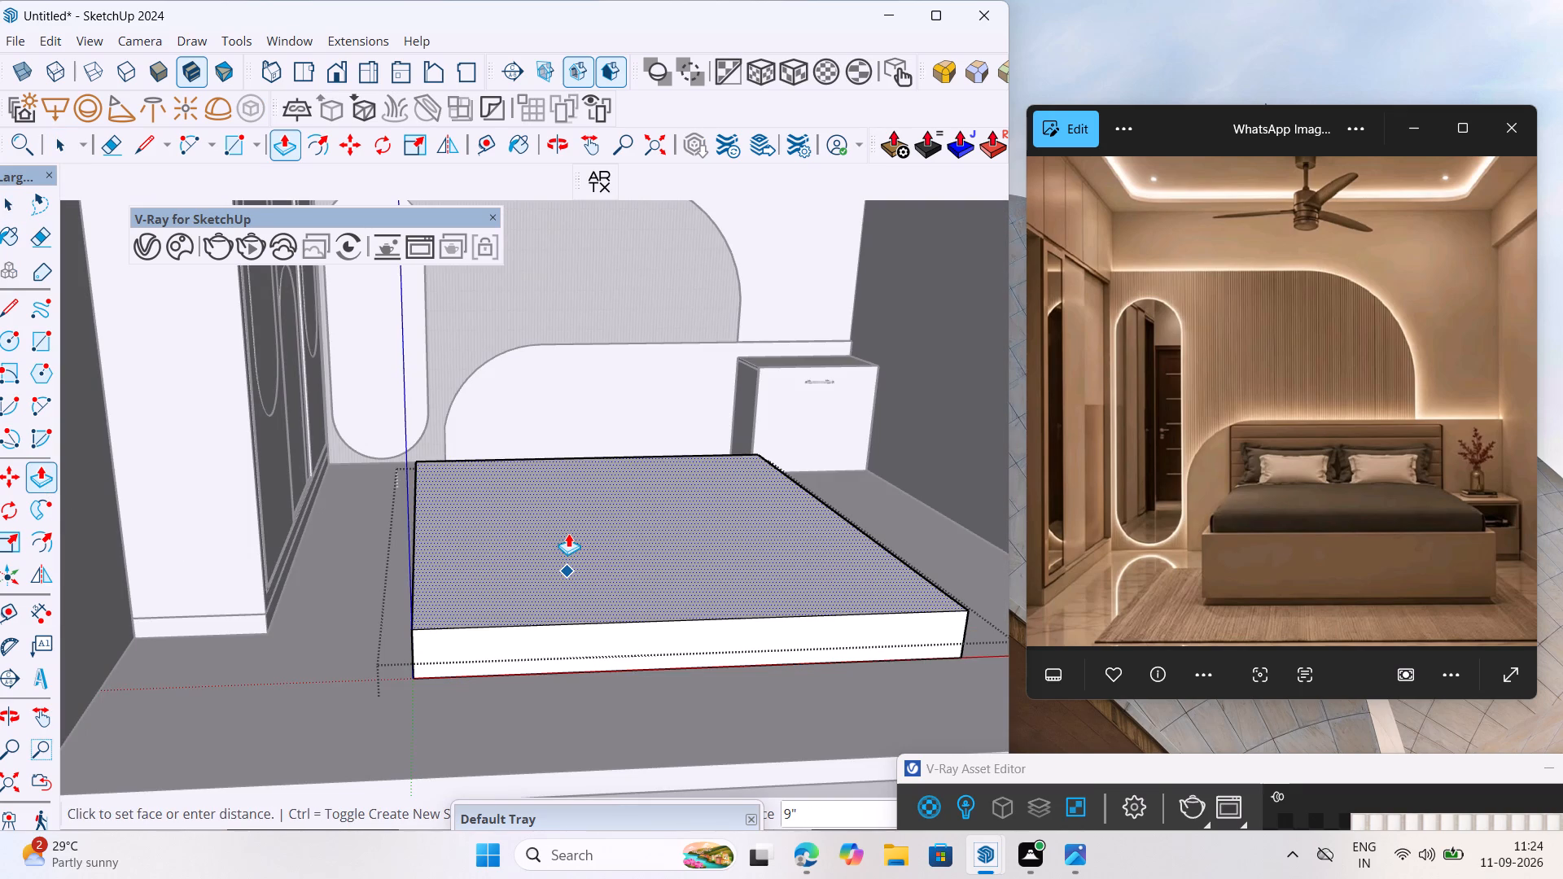
pyautogui.press('1')
pyautogui.press('BackSpace')
pyautogui.press('6')
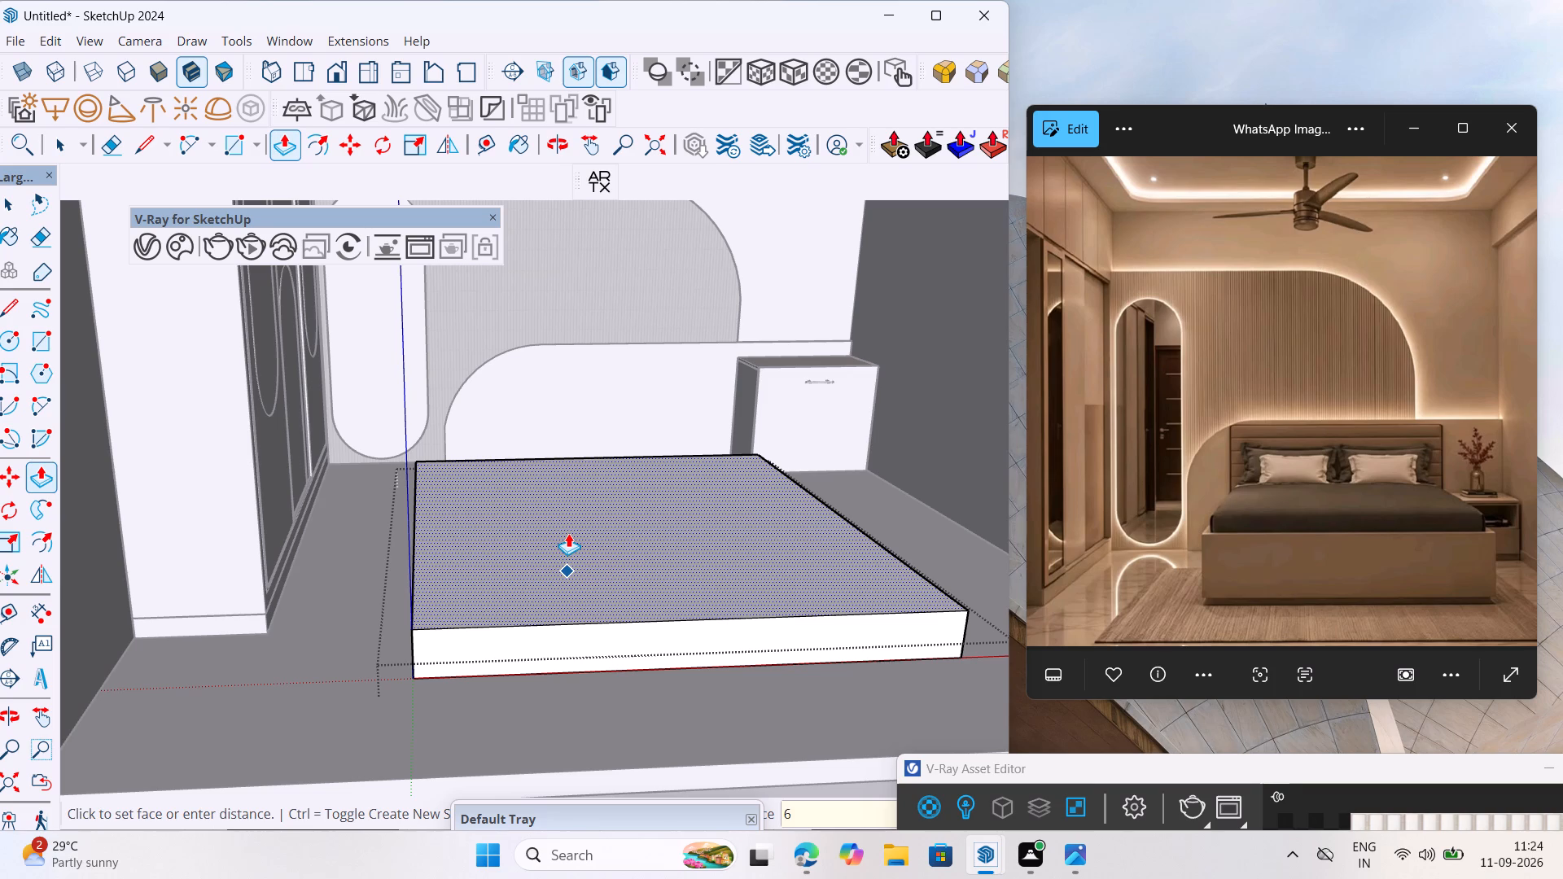
pyautogui.write('MM')
pyautogui.press('Return')
pyautogui.press('space')
pyautogui.rightClick(568, 532)
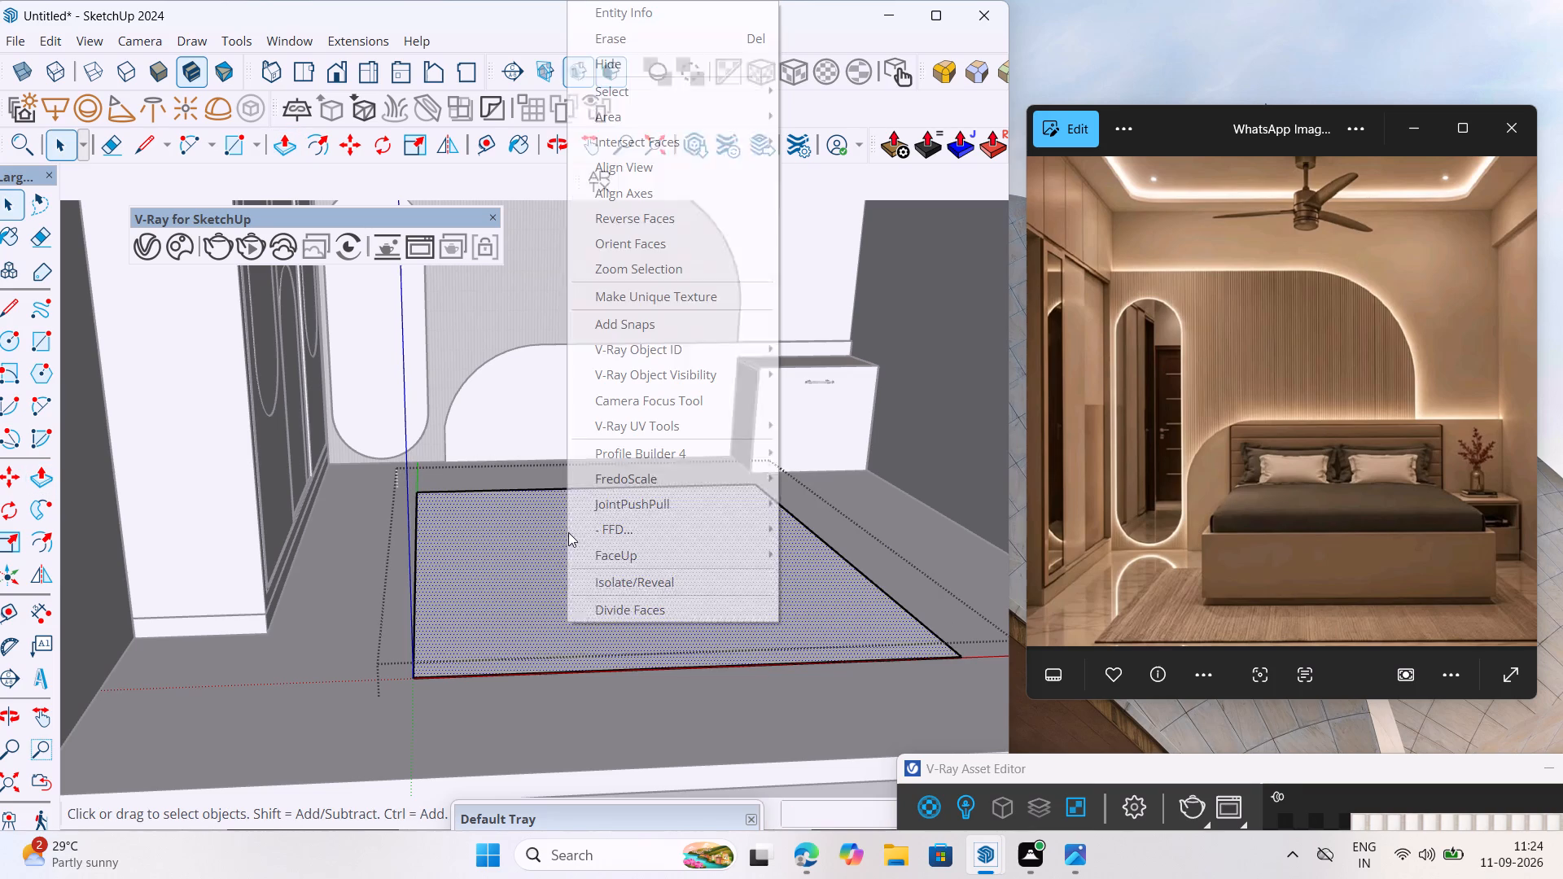
pyautogui.scroll(-12, 444, 527)
pyautogui.click(347, 603)
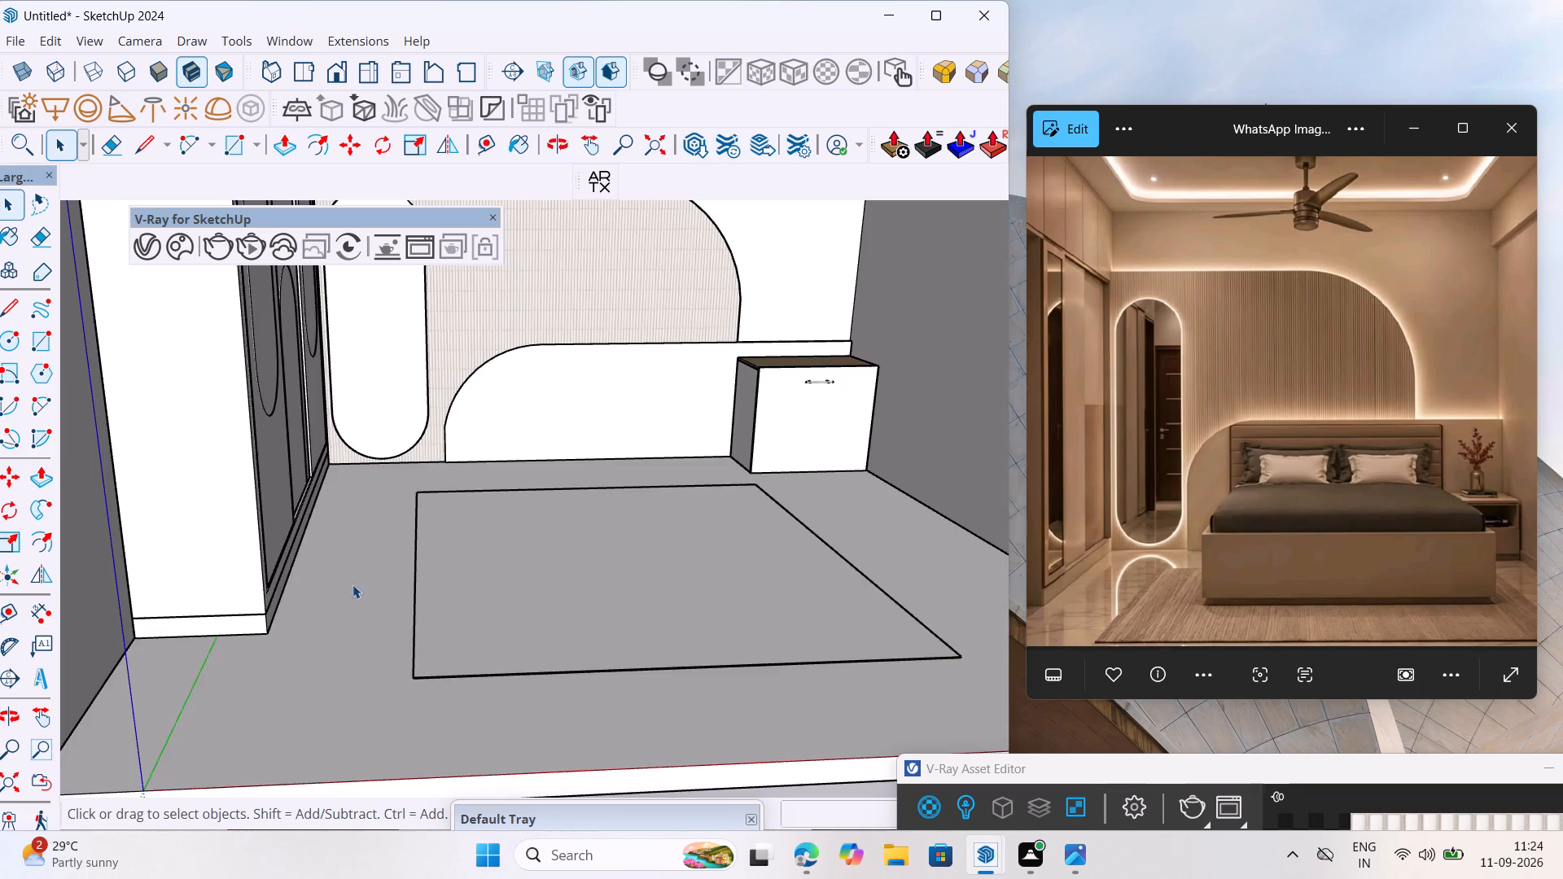
pyautogui.scroll(-7, 471, 537)
pyautogui.moveTo(579, 597); pyautogui.dragTo(553, 609, button='middle')
pyautogui.scroll(5, 536, 568)
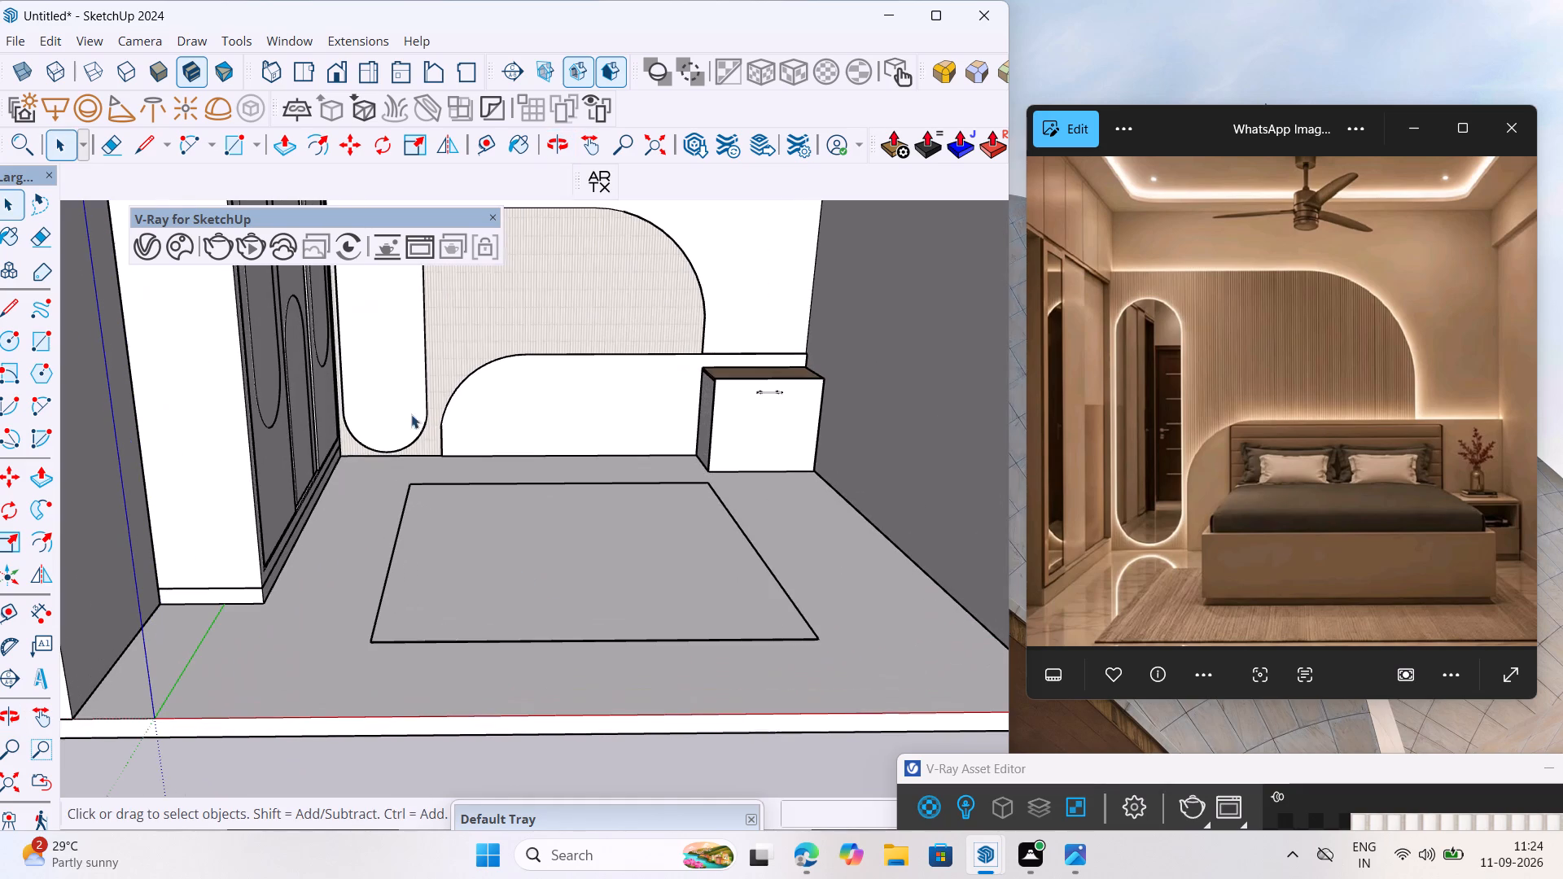
# Open the Architextures texture library and search it for BEDROOM MaT.
pyautogui.click(606, 180)
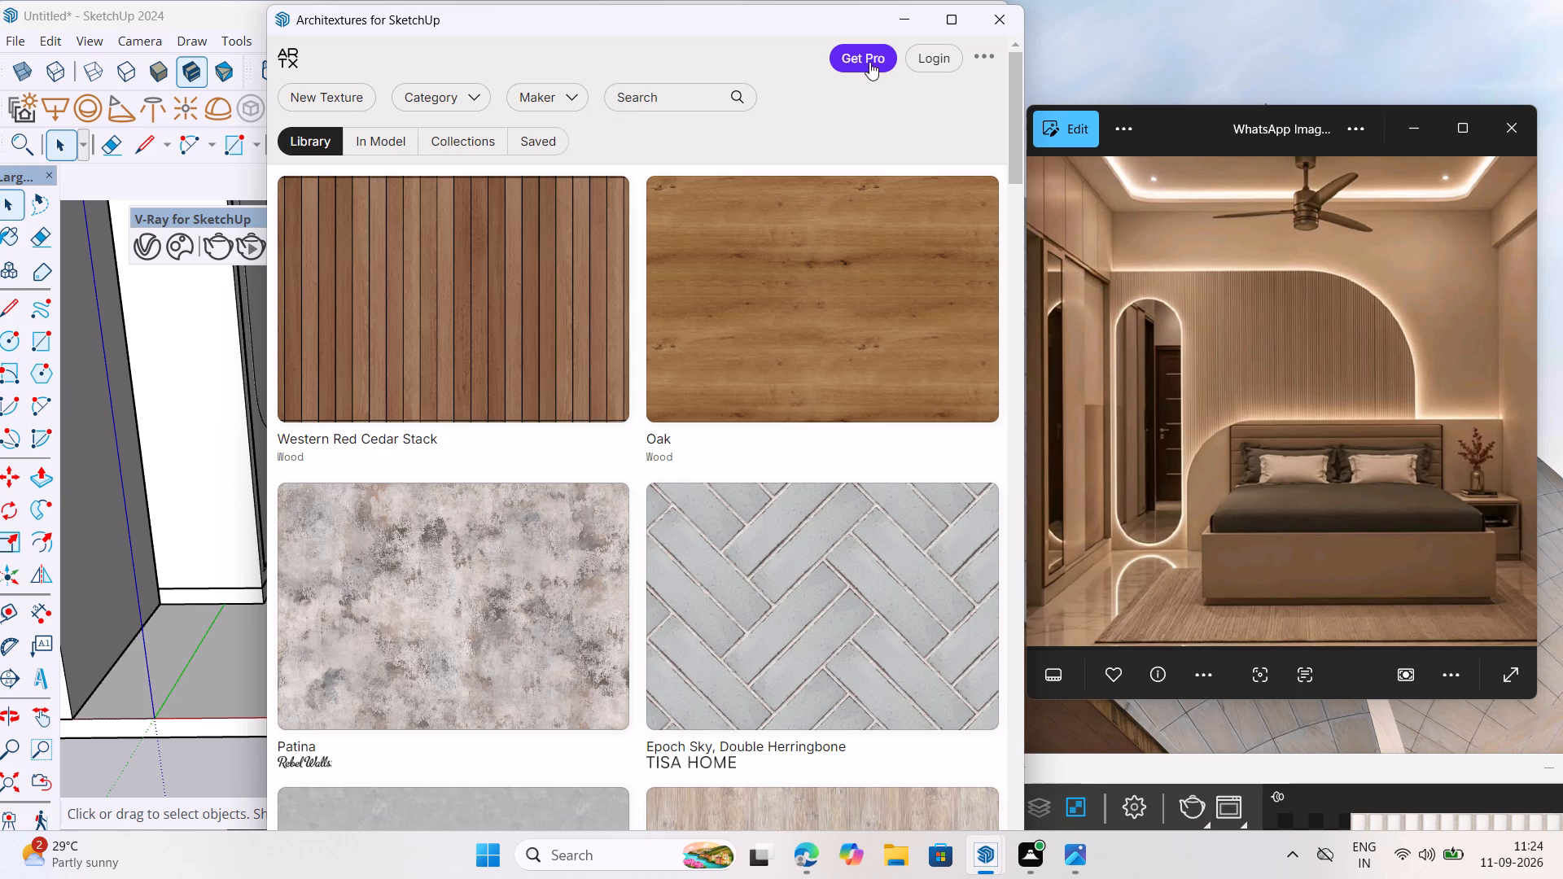
pyautogui.click(726, 106)
pyautogui.click(707, 106)
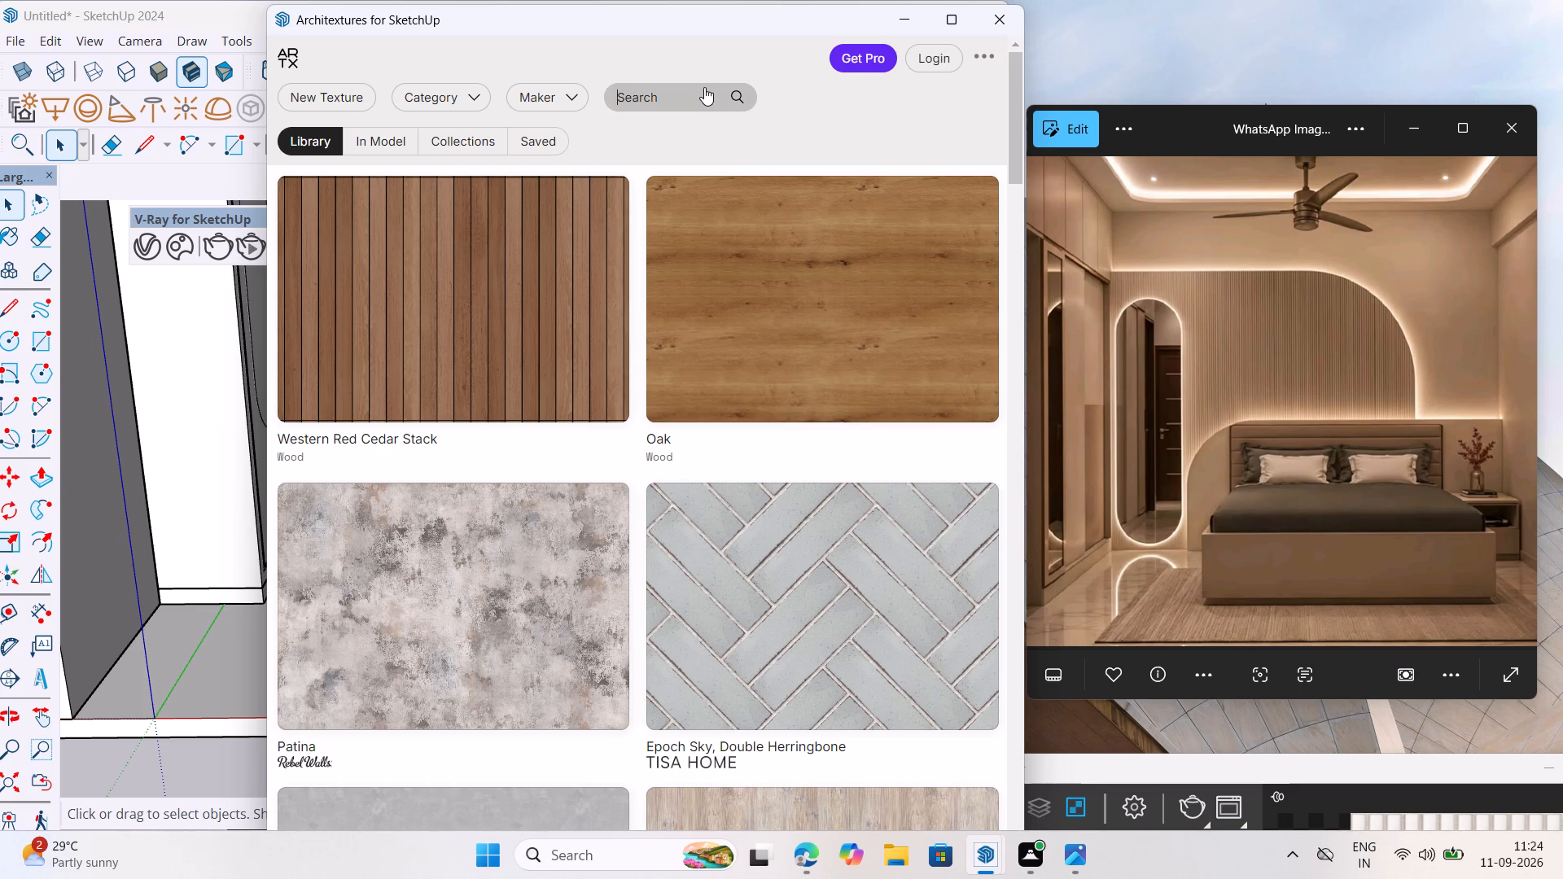
pyautogui.write('BEDROOM MaT')
pyautogui.press('BackSpace')
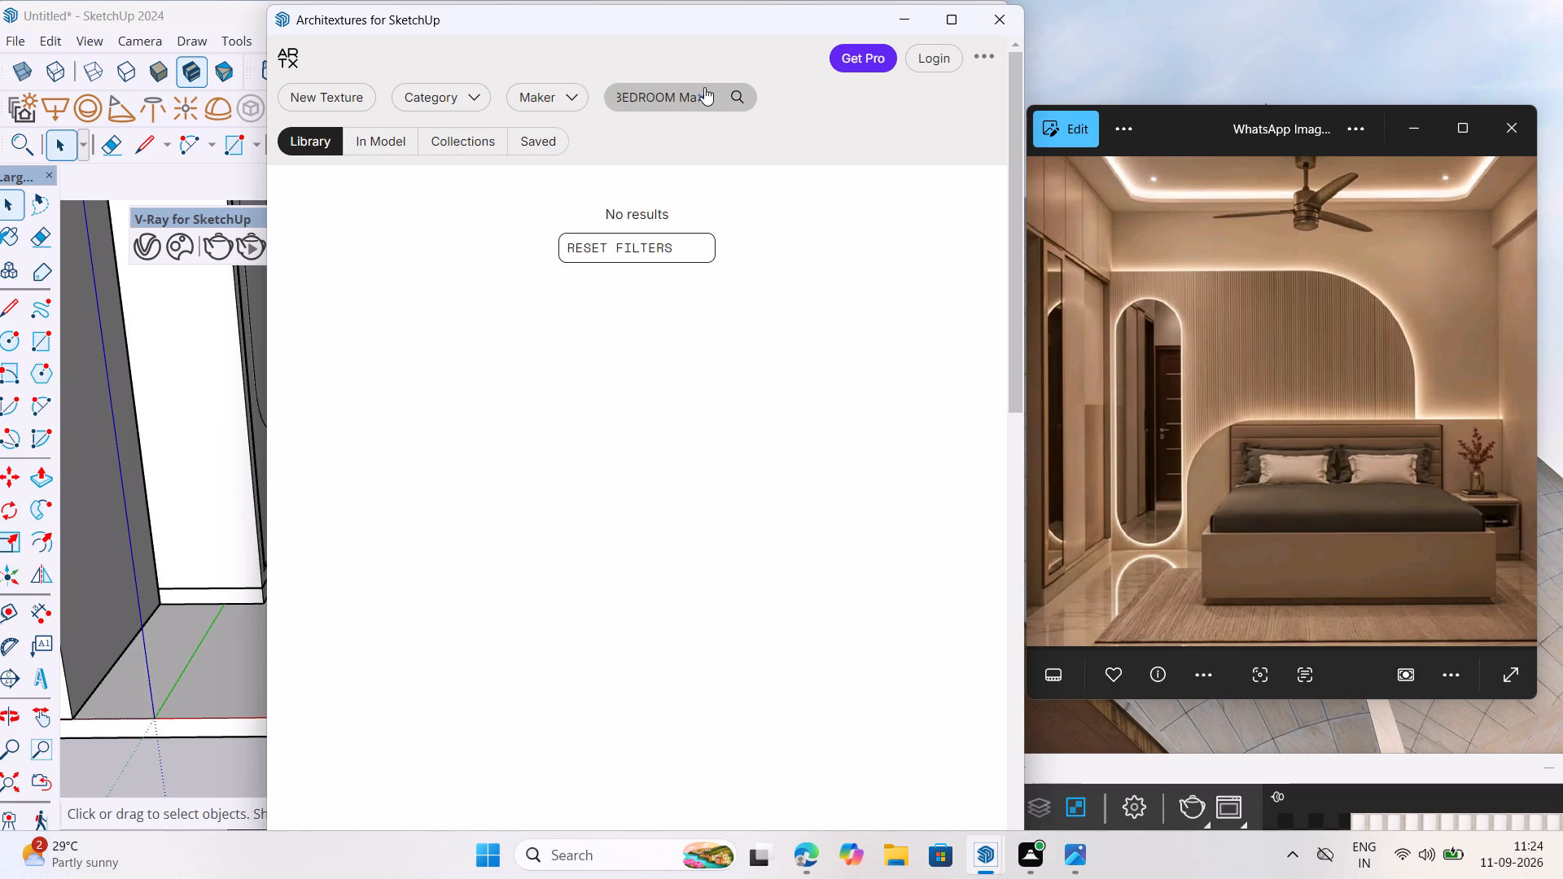
pyautogui.press('t')
# Shorten the texture search to MaT and look through the results for a carpet texture that suits the rug.
pyautogui.click(666, 93)
pyautogui.moveTo(666, 93); pyautogui.dragTo(563, 97)
pyautogui.press('BackSpace')
pyautogui.press('Return')
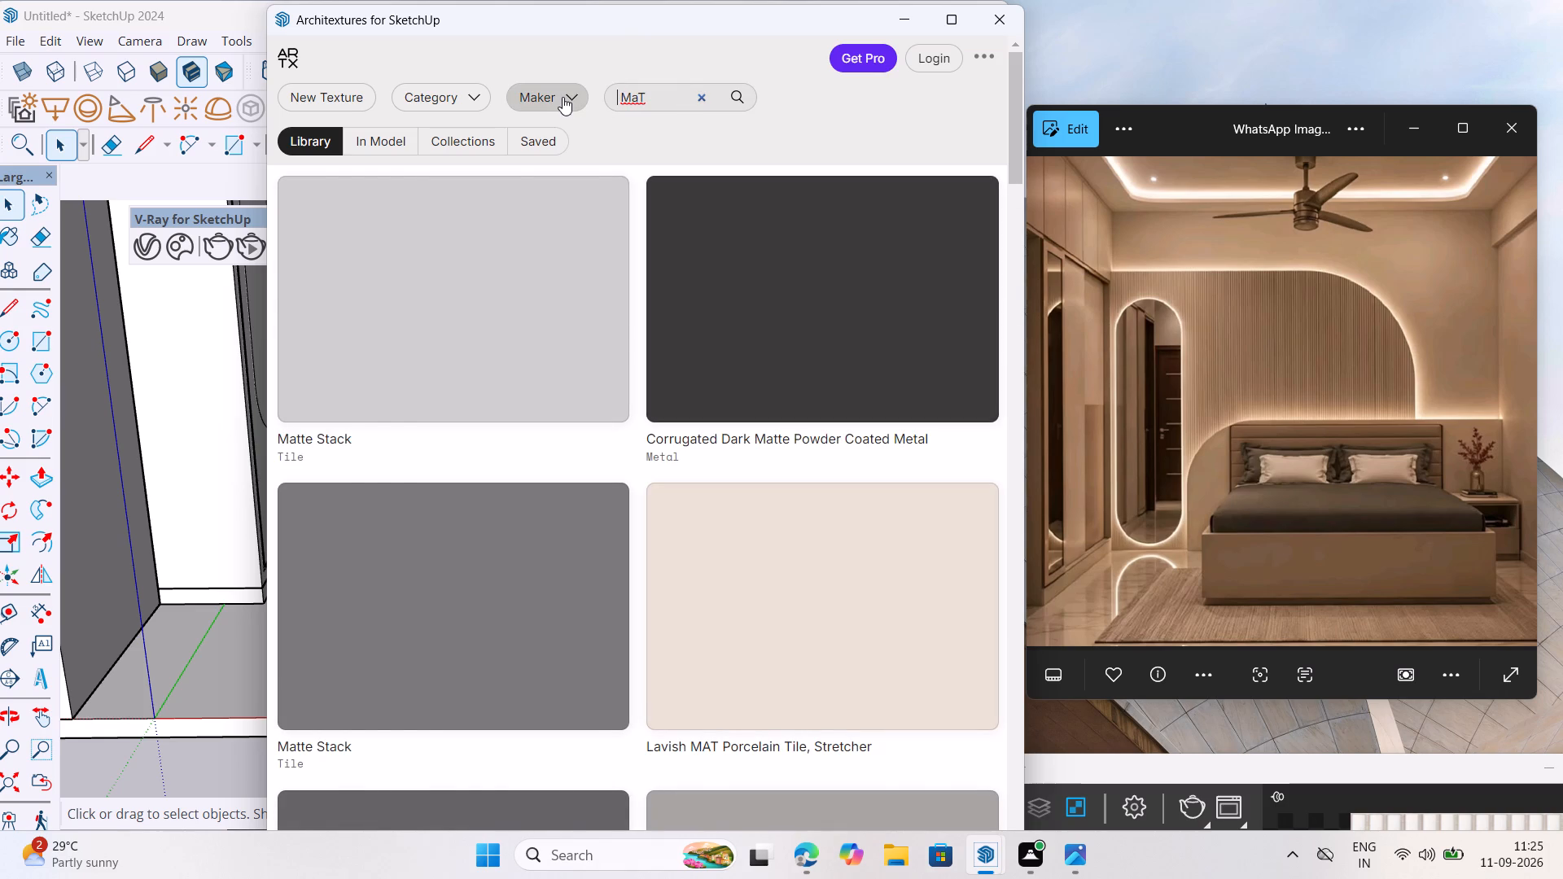
pyautogui.scroll(-4, 857, 446)
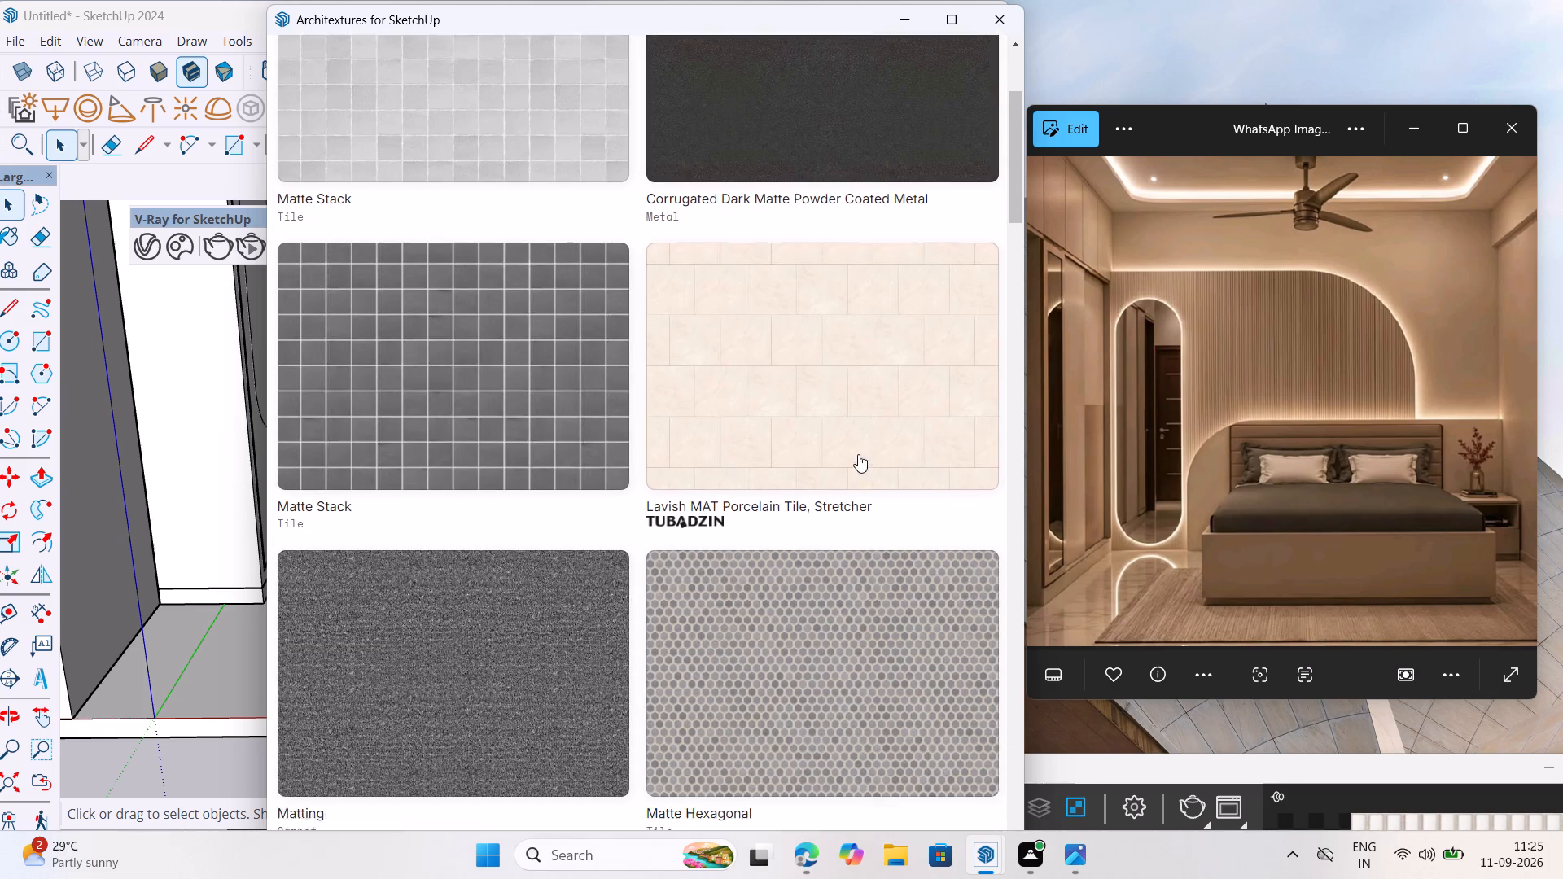
pyautogui.scroll(-4, 826, 474)
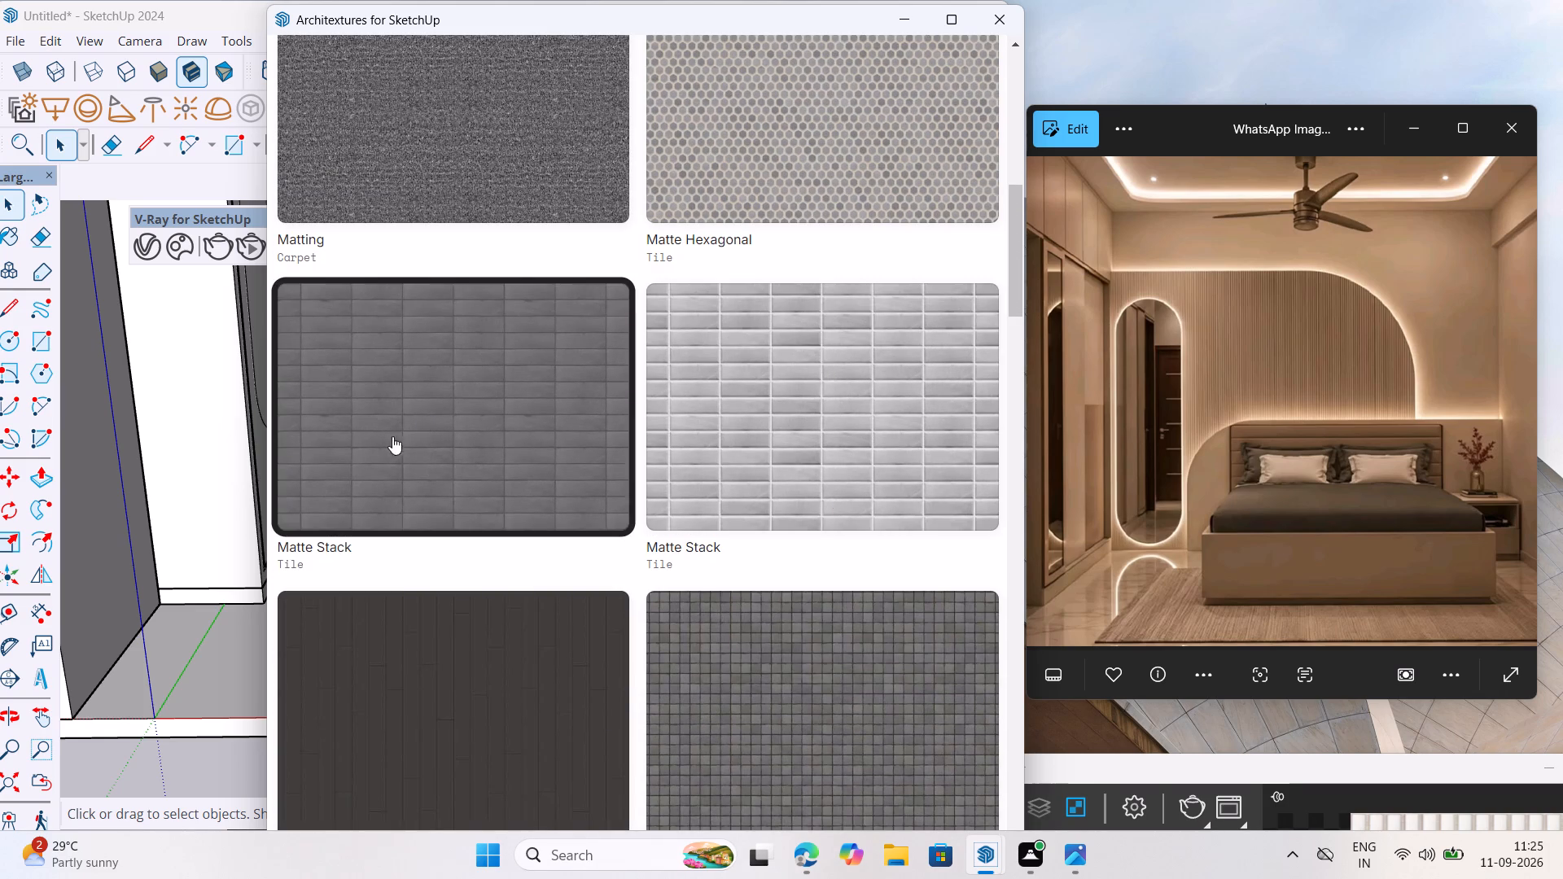
pyautogui.scroll(-7, 506, 520)
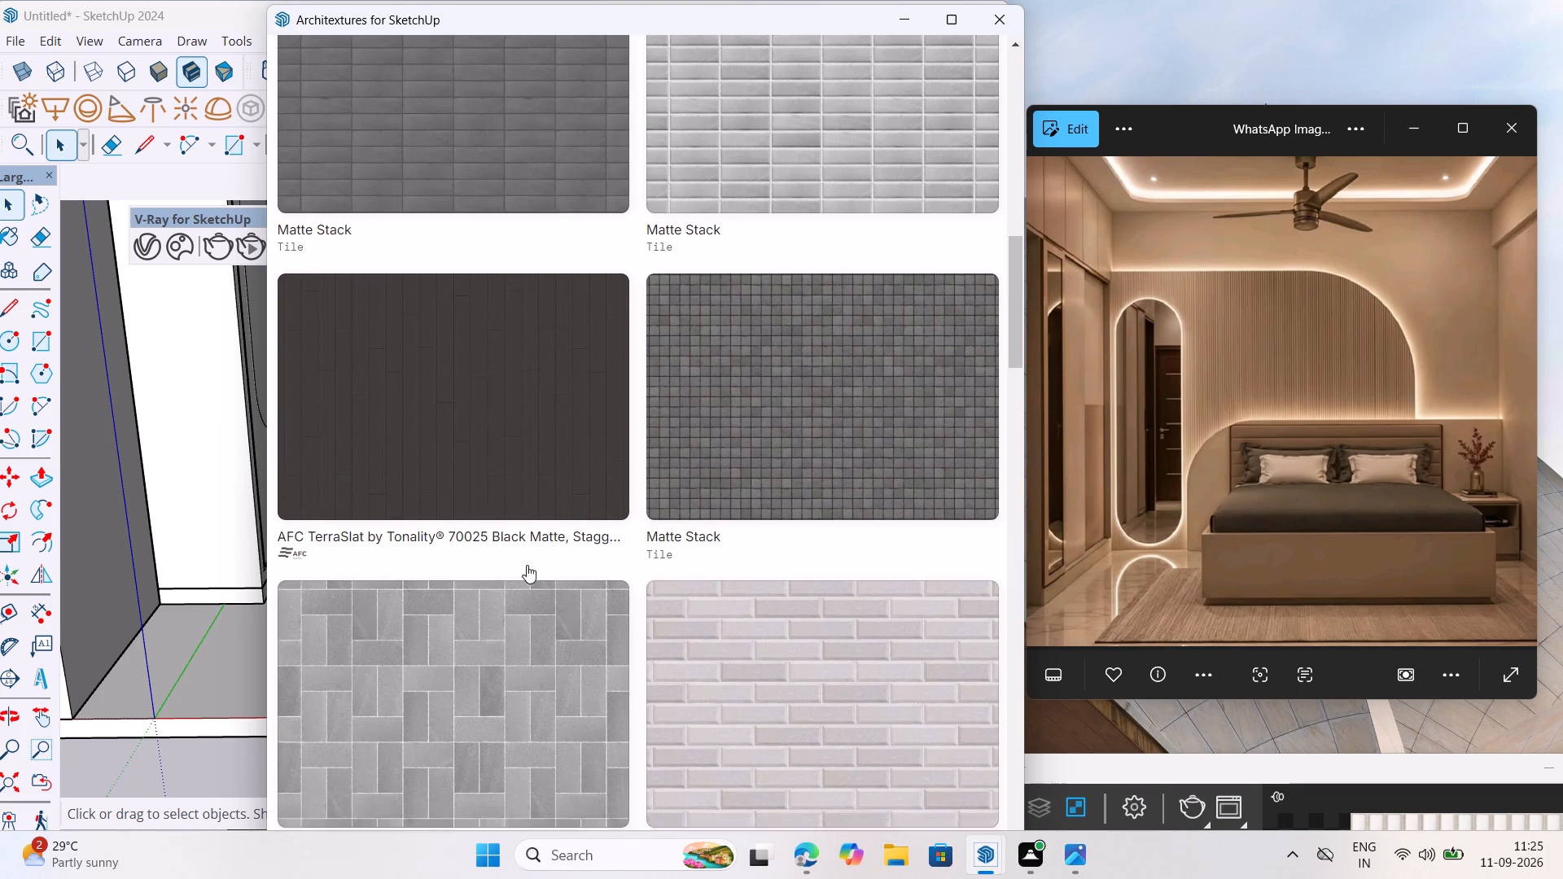
pyautogui.scroll(-4, 574, 554)
pyautogui.scroll(14, 525, 500)
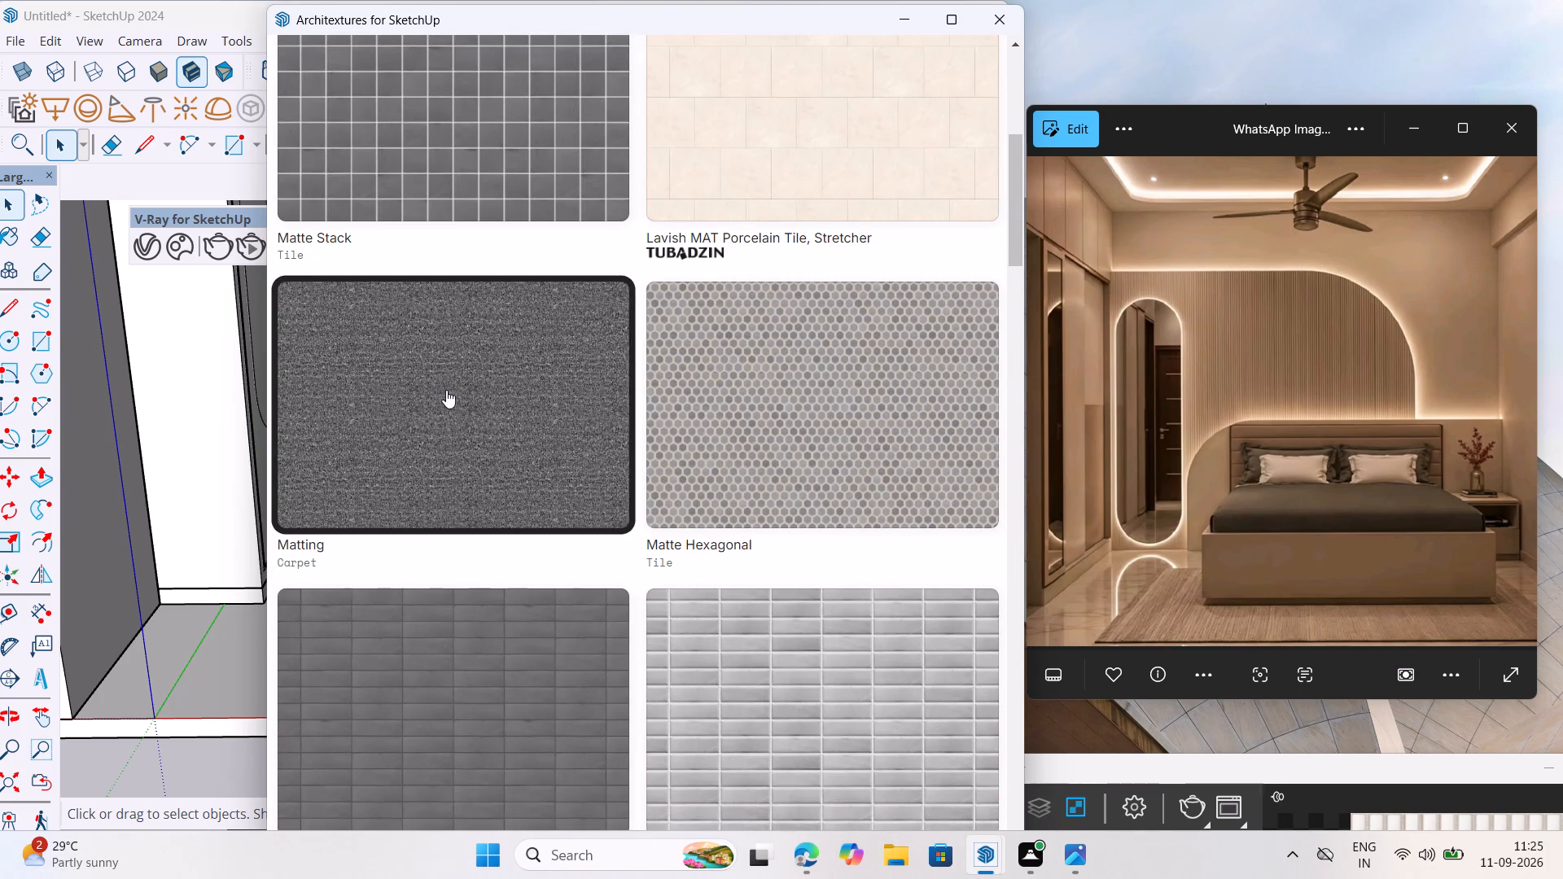
# Choose the Matting carpet texture, review its details and open it in the texture editor.
pyautogui.click(446, 390)
pyautogui.scroll(-6, 458, 477)
pyautogui.scroll(-6, 551, 483)
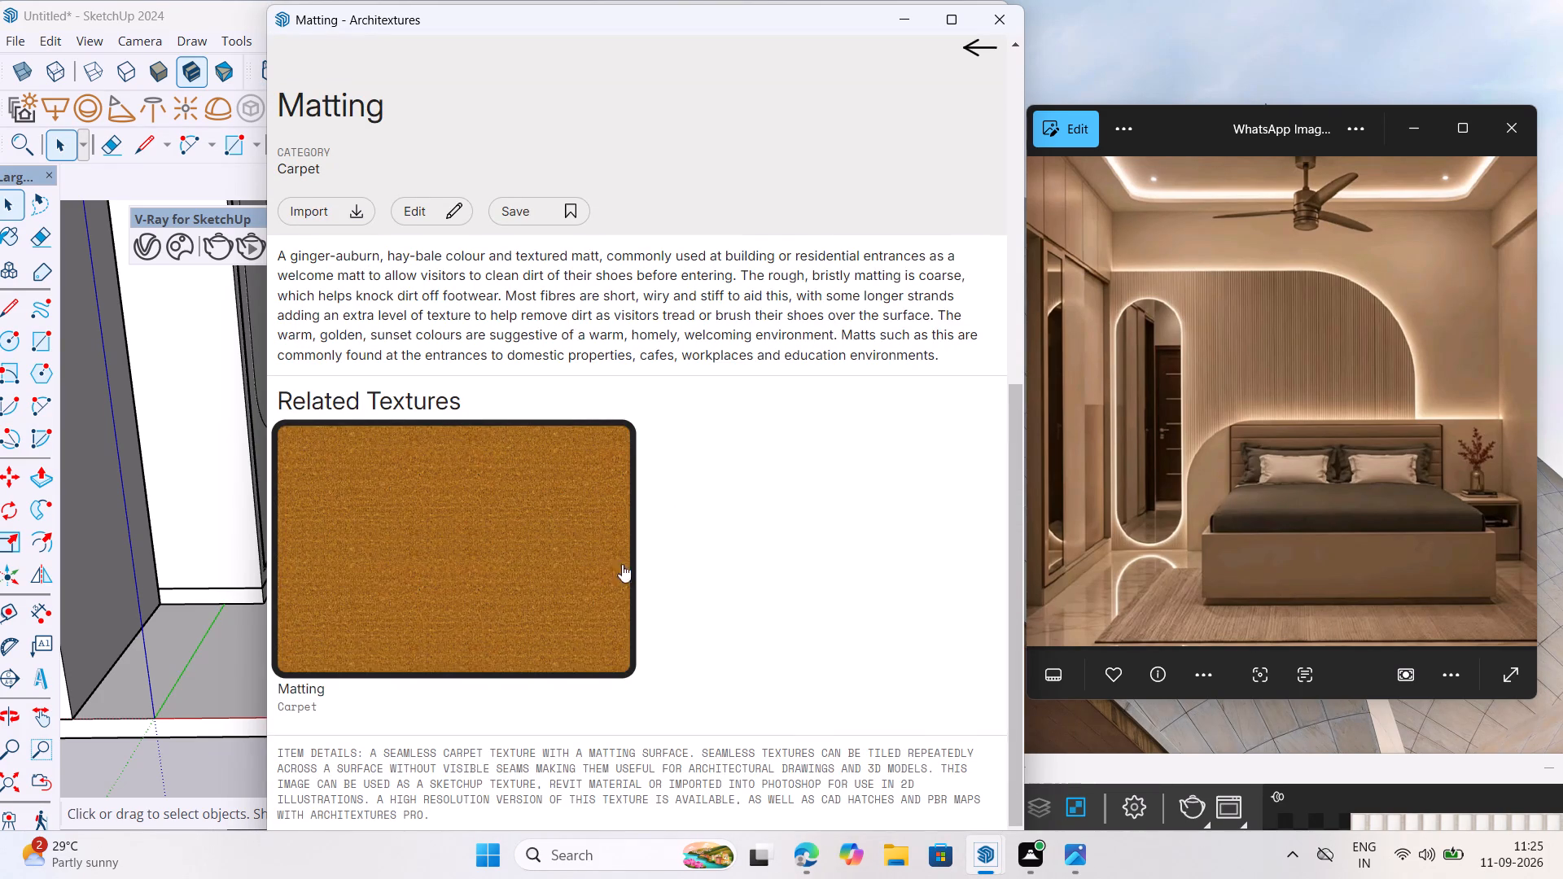
pyautogui.scroll(5, 544, 560)
pyautogui.scroll(-15, 545, 559)
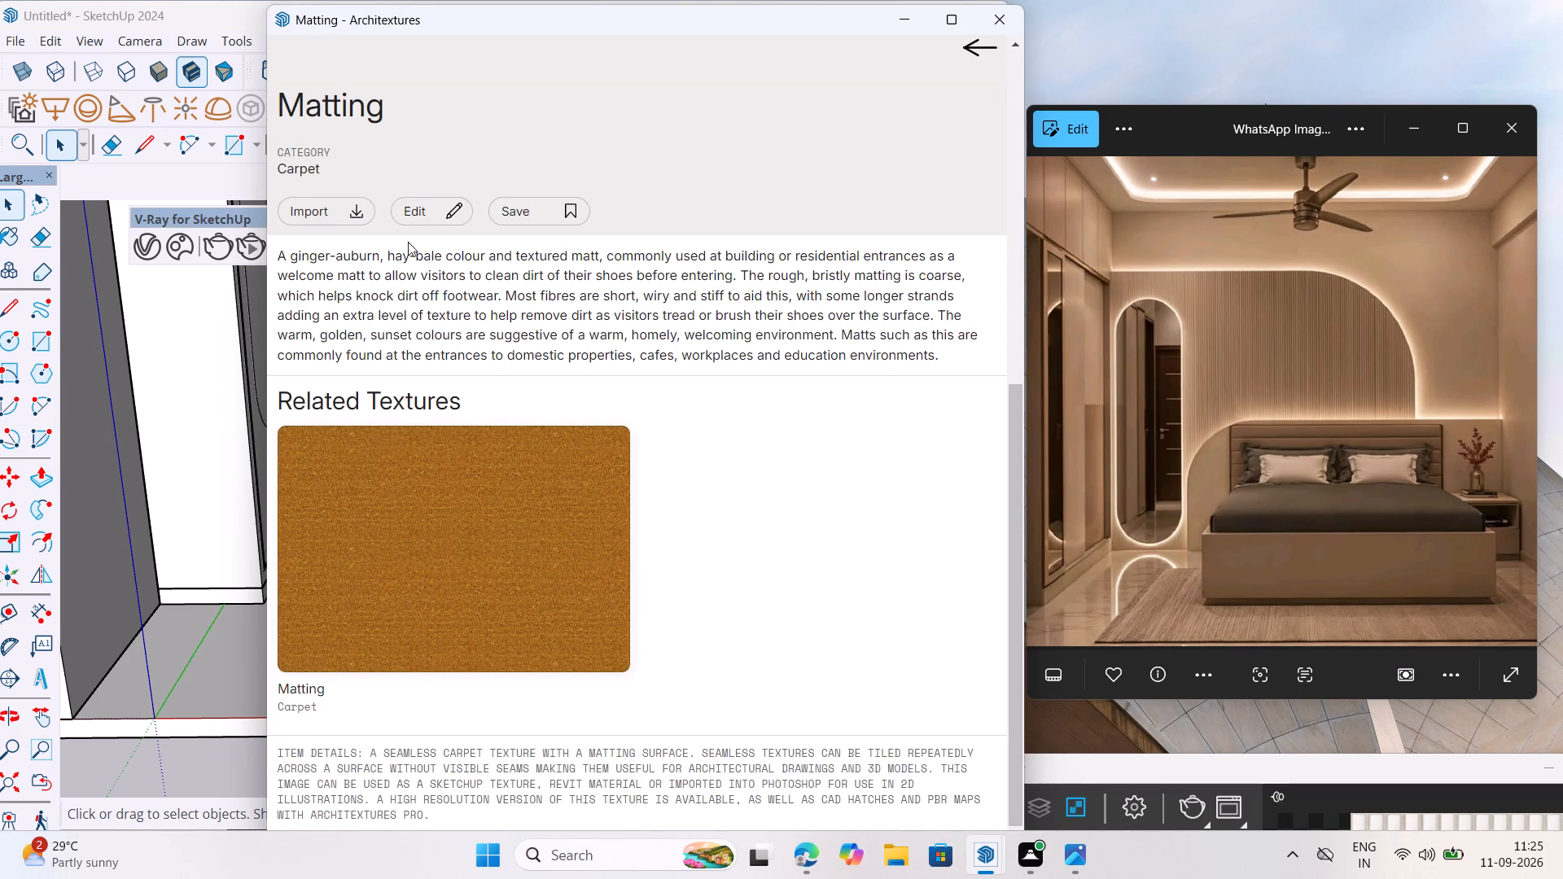
pyautogui.click(428, 204)
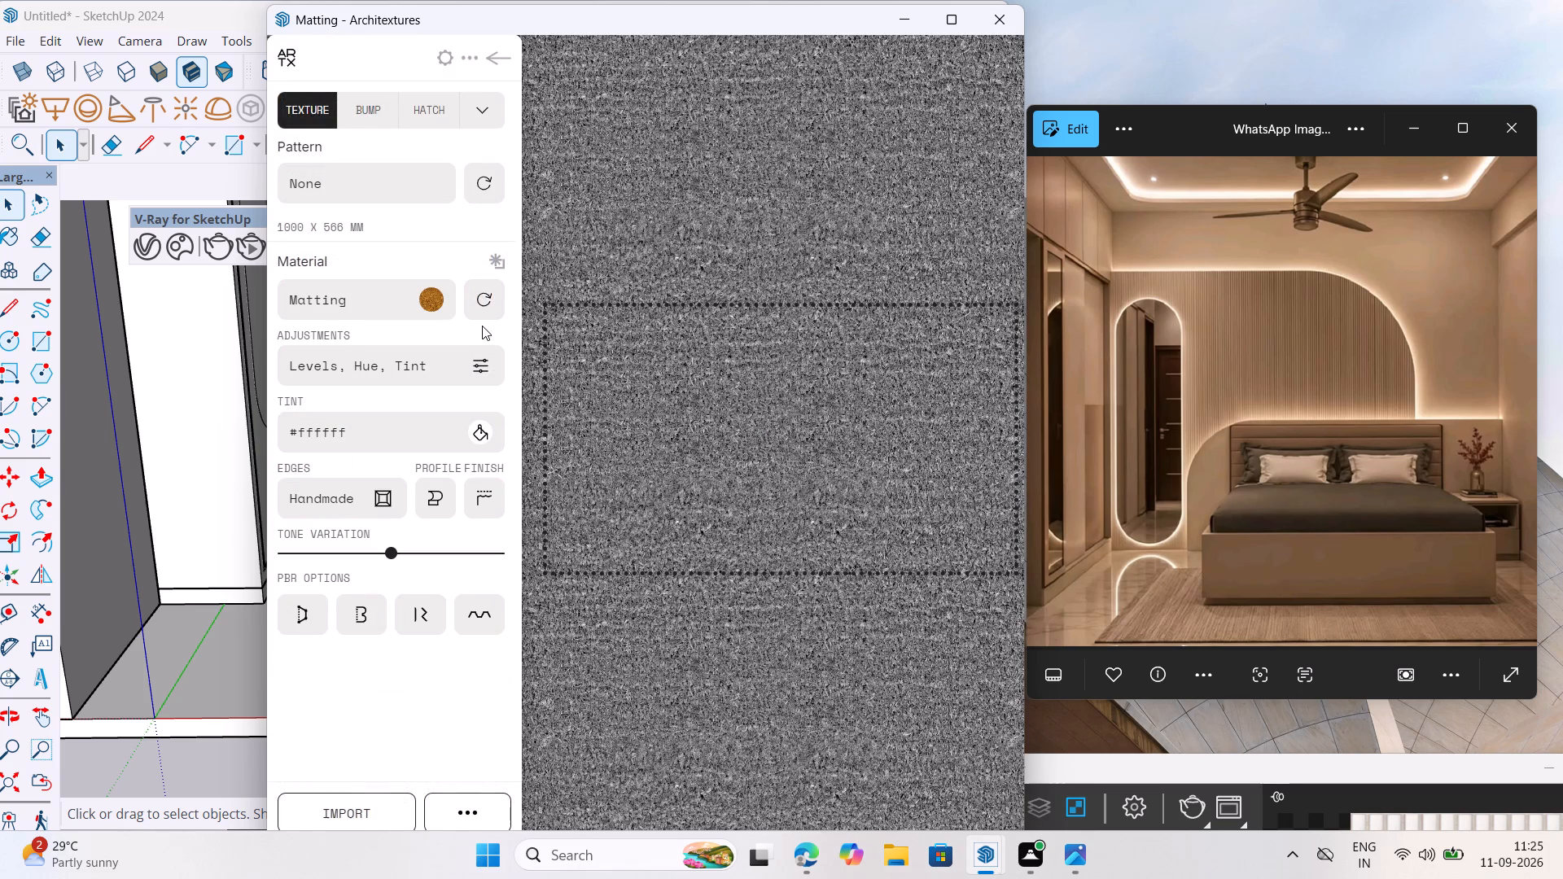
# Search the editor's materials for MAT and change the texture's material from Matting to Belden's Dapple Gray Matt.
pyautogui.click(420, 312)
pyautogui.scroll(-4, 568, 586)
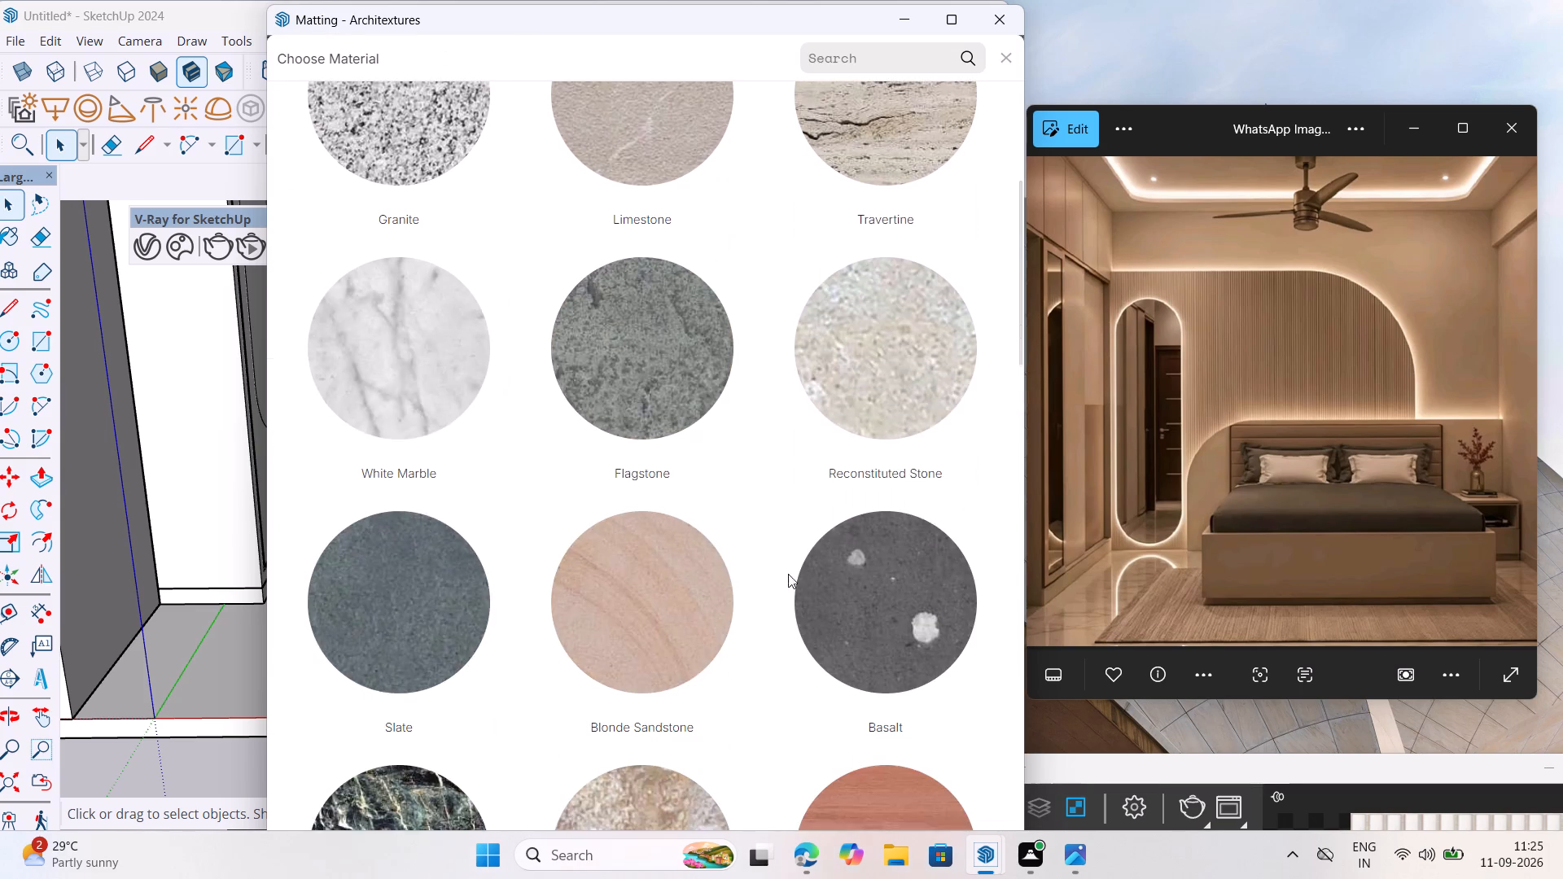
pyautogui.scroll(-6, 576, 539)
pyautogui.scroll(14, 684, 495)
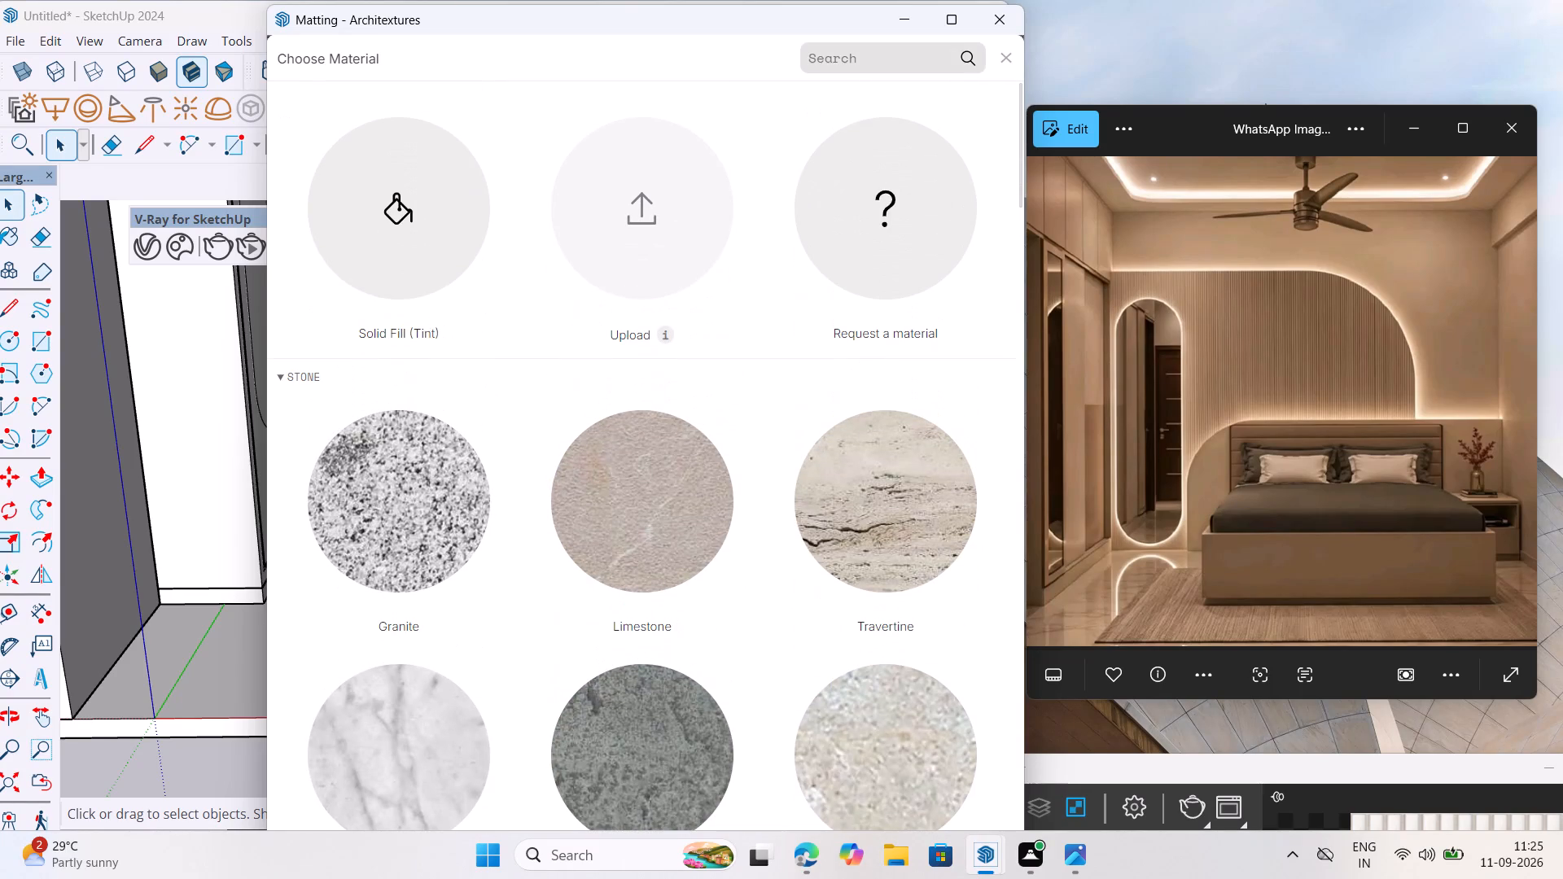
pyautogui.click(869, 58)
pyautogui.write('MAT')
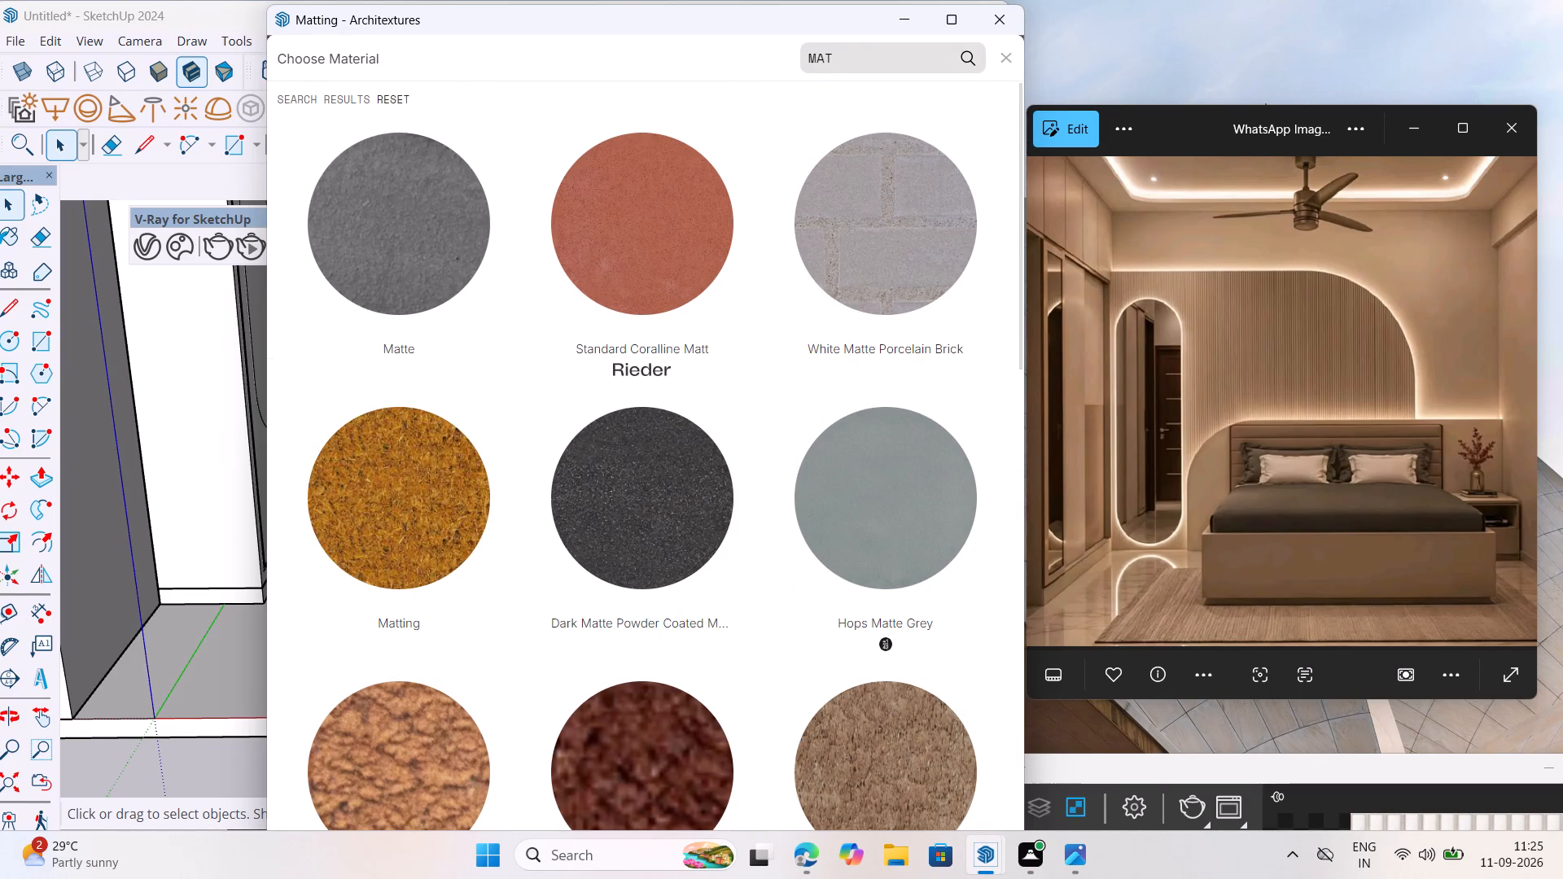
pyautogui.scroll(-2, 581, 637)
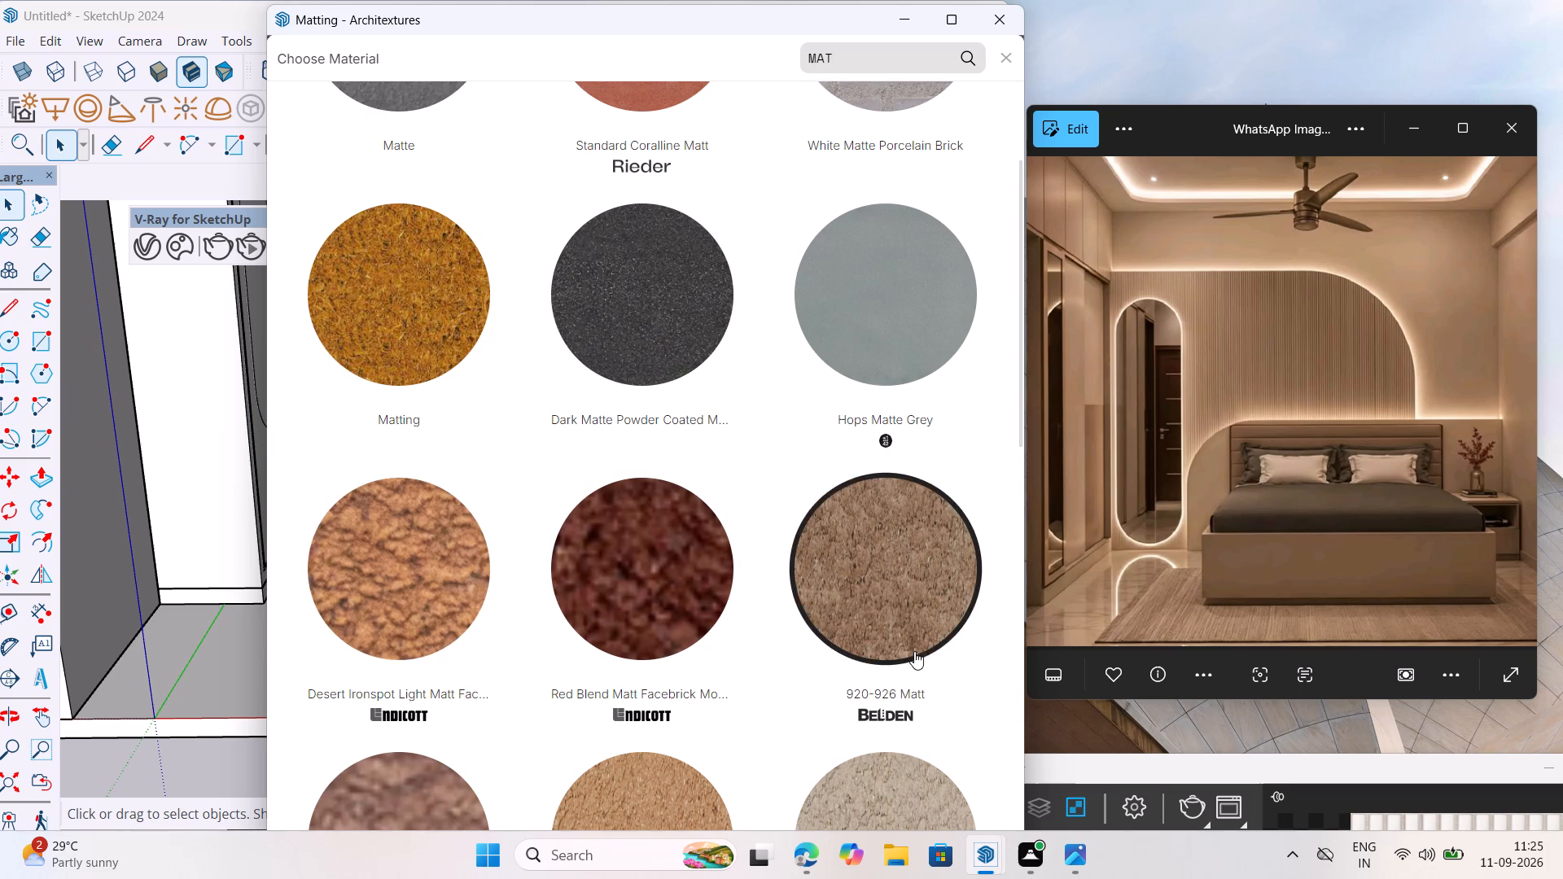
pyautogui.scroll(-4, 676, 621)
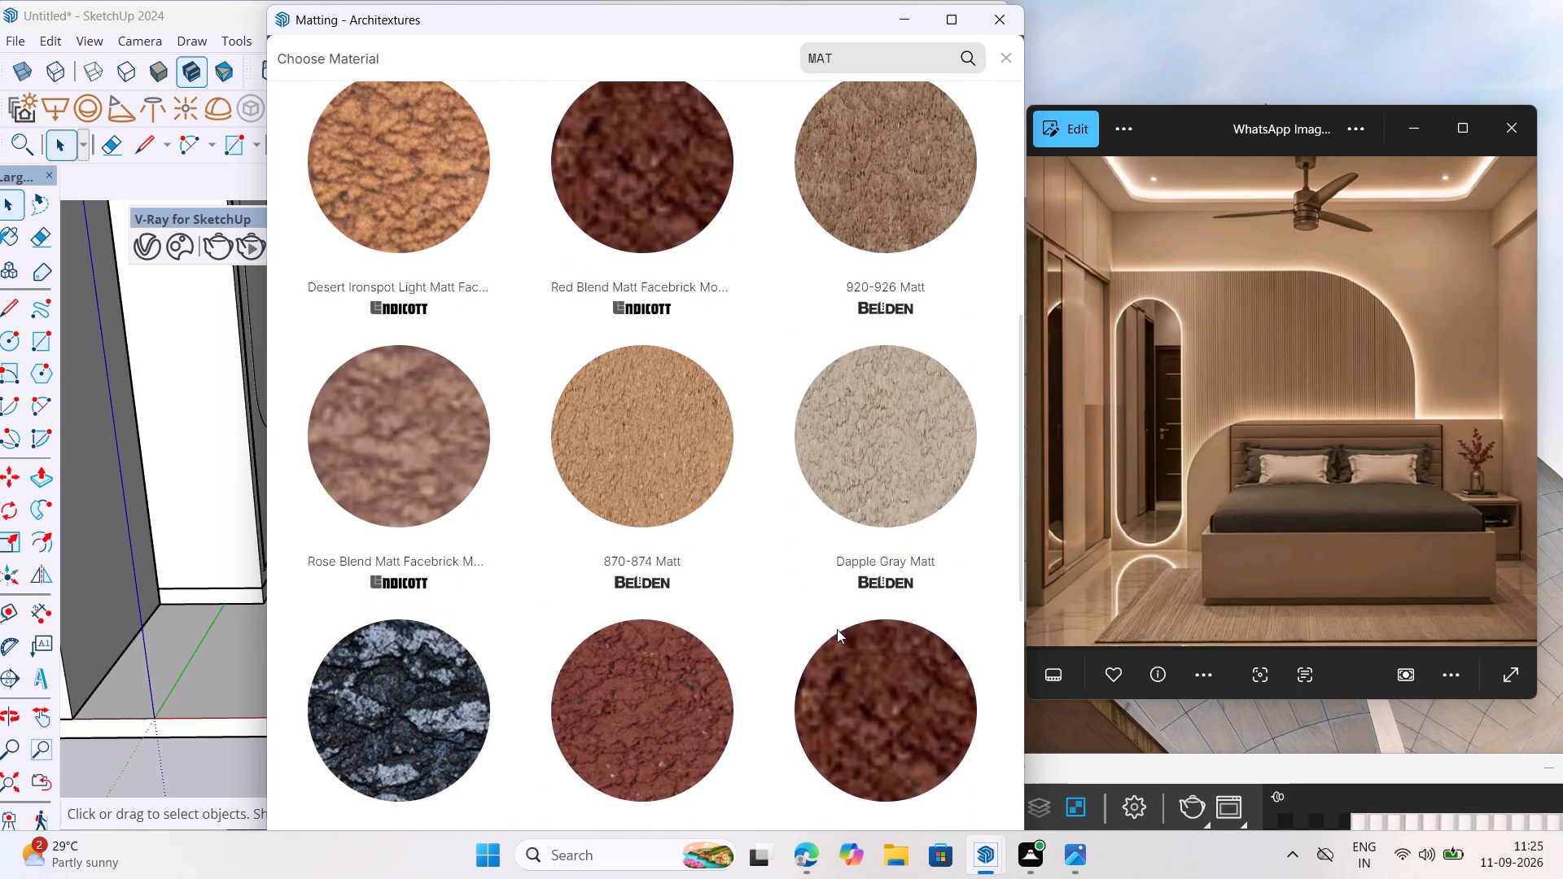
pyautogui.click(872, 428)
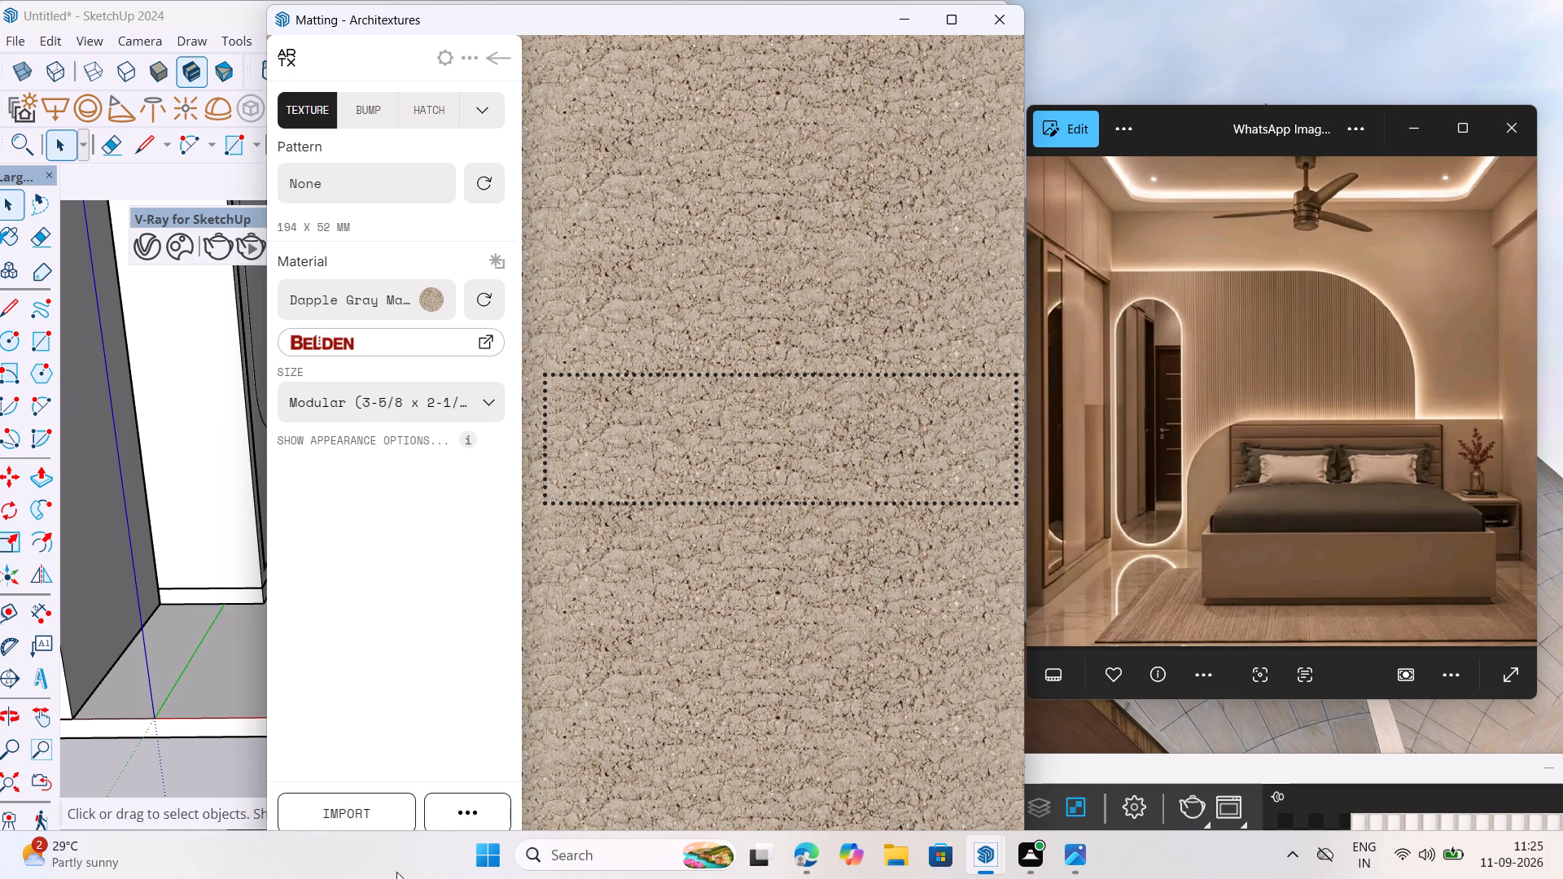
# Import the Dapple Gray Matt texture into the model, paint the floor rug with it and close the texture editor.
pyautogui.click(383, 813)
pyautogui.scroll(-6, 96, 633)
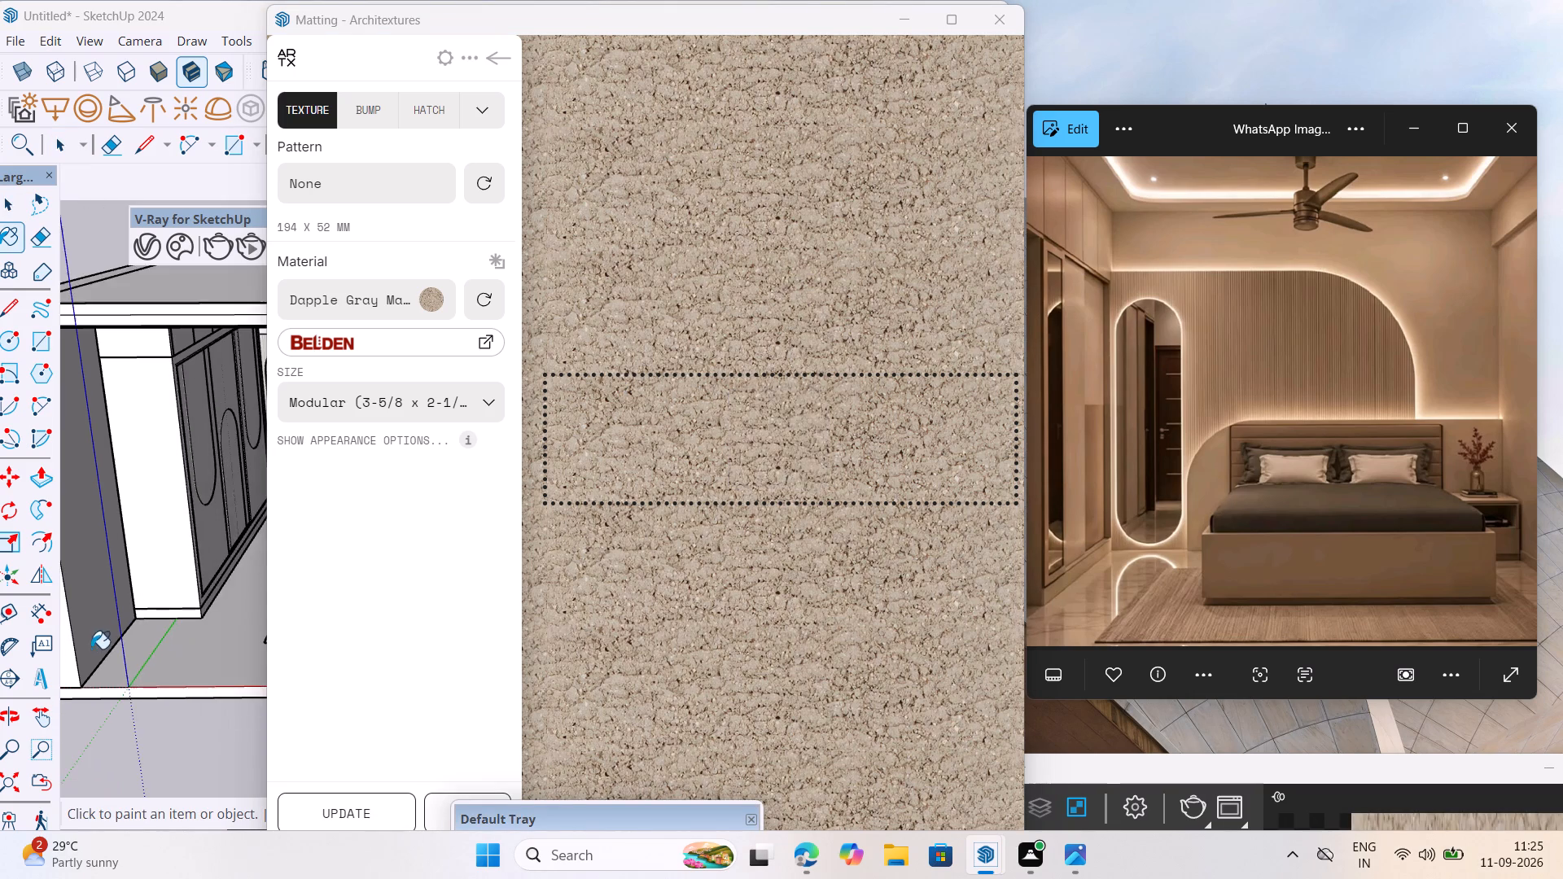
pyautogui.scroll(-6, 150, 642)
pyautogui.scroll(5, 214, 645)
pyautogui.click(234, 646)
pyautogui.scroll(5, 123, 646)
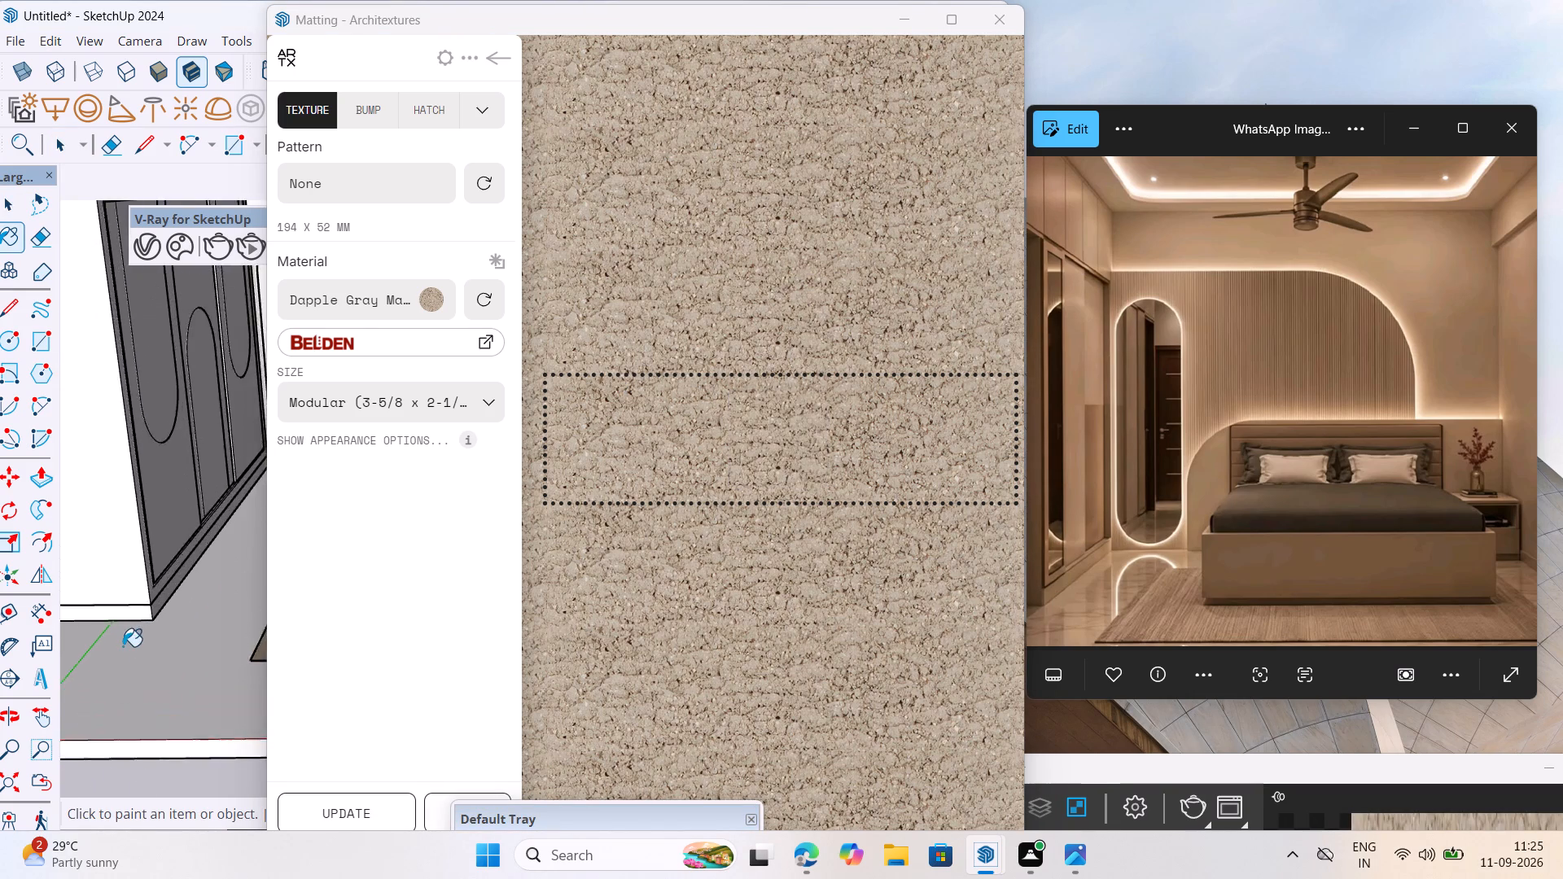
pyautogui.scroll(-15, 123, 646)
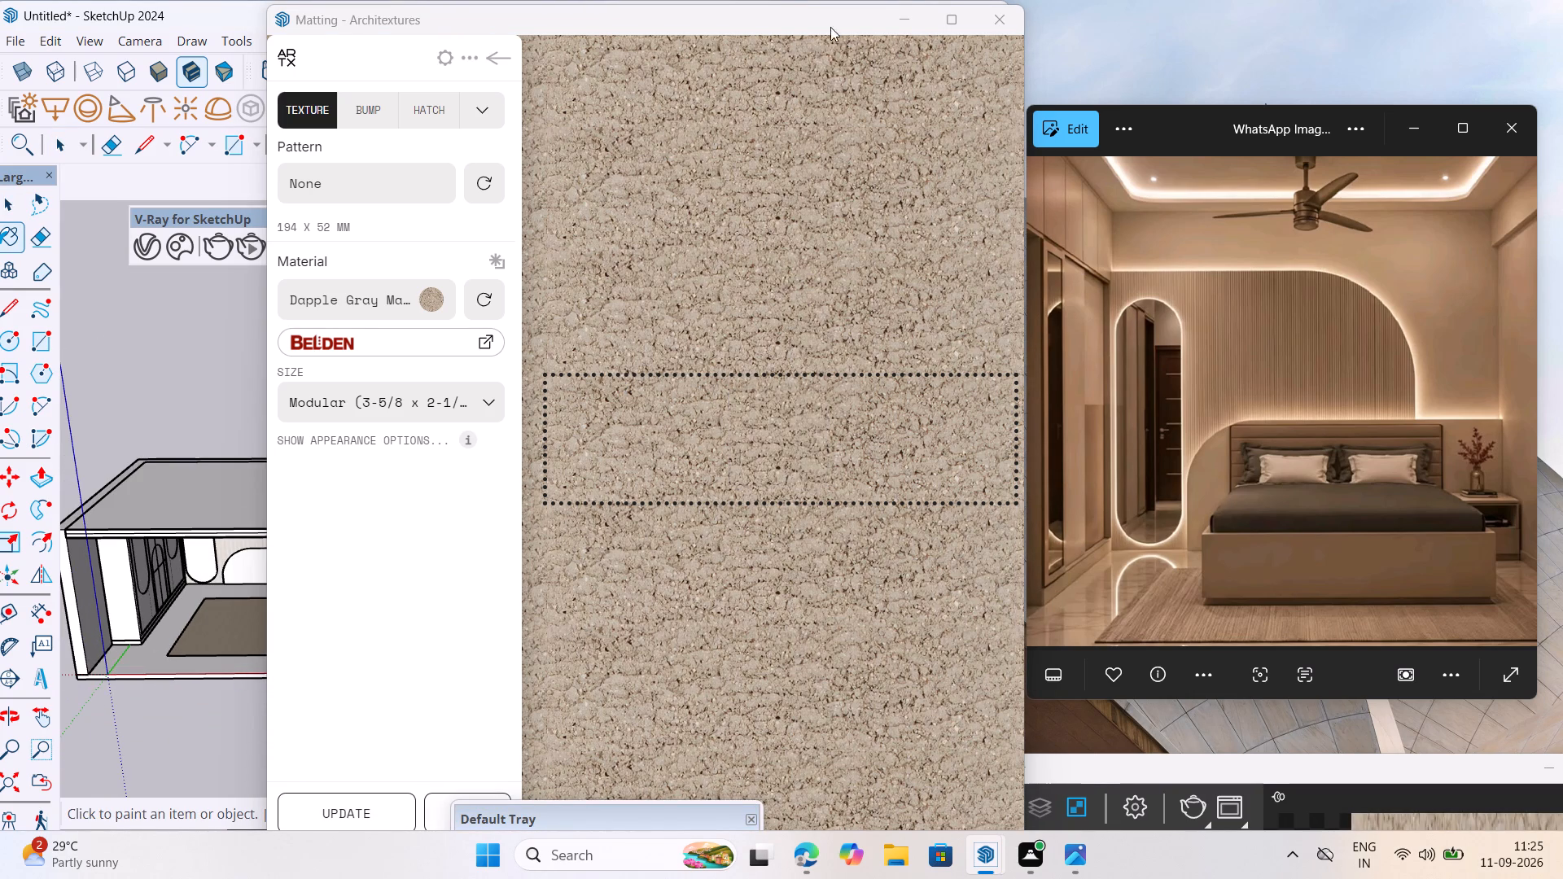
pyautogui.click(993, 20)
pyautogui.scroll(4, 252, 601)
pyautogui.scroll(-3, 682, 395)
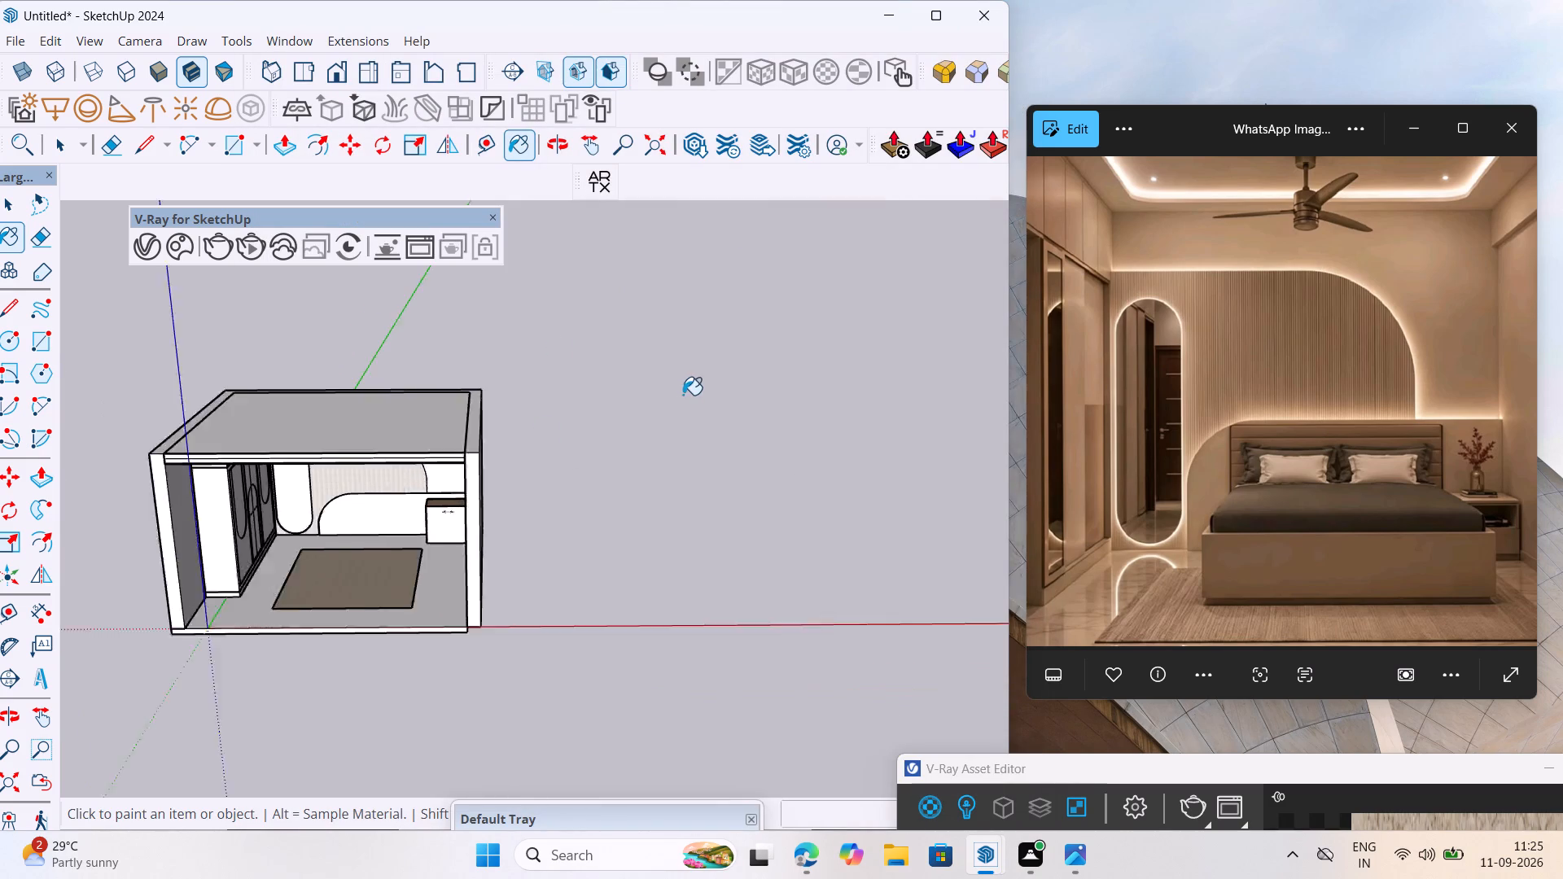
pyautogui.scroll(-2, 683, 395)
pyautogui.scroll(4, 143, 262)
# Import Bed 001 from the downloaded Furniture > Beds models in the Chaos Cosmos Browser.
pyautogui.click(182, 254)
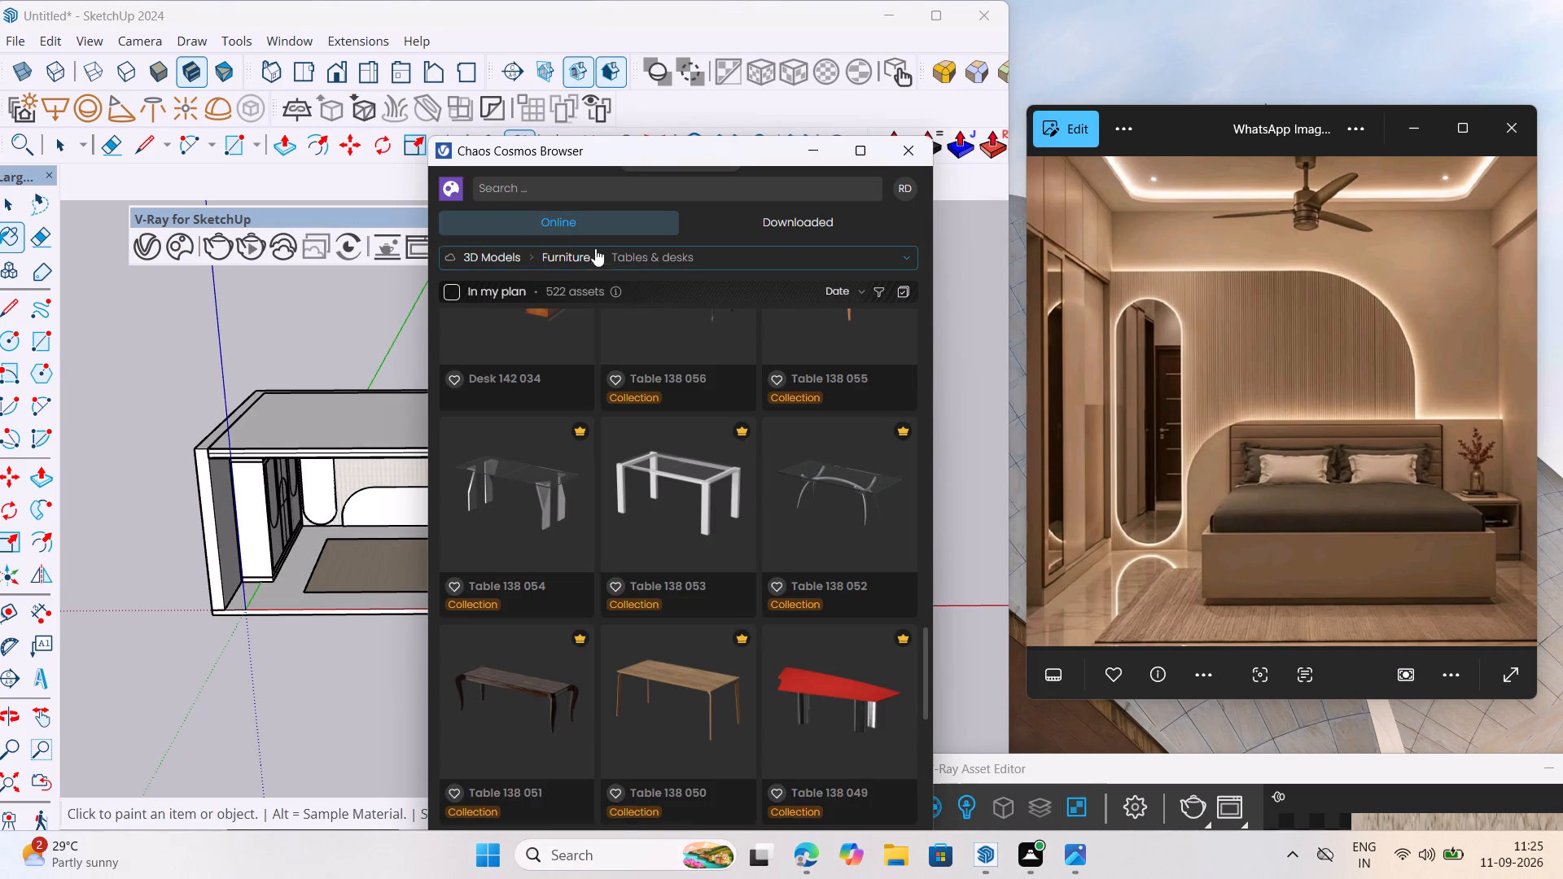
pyautogui.click(812, 221)
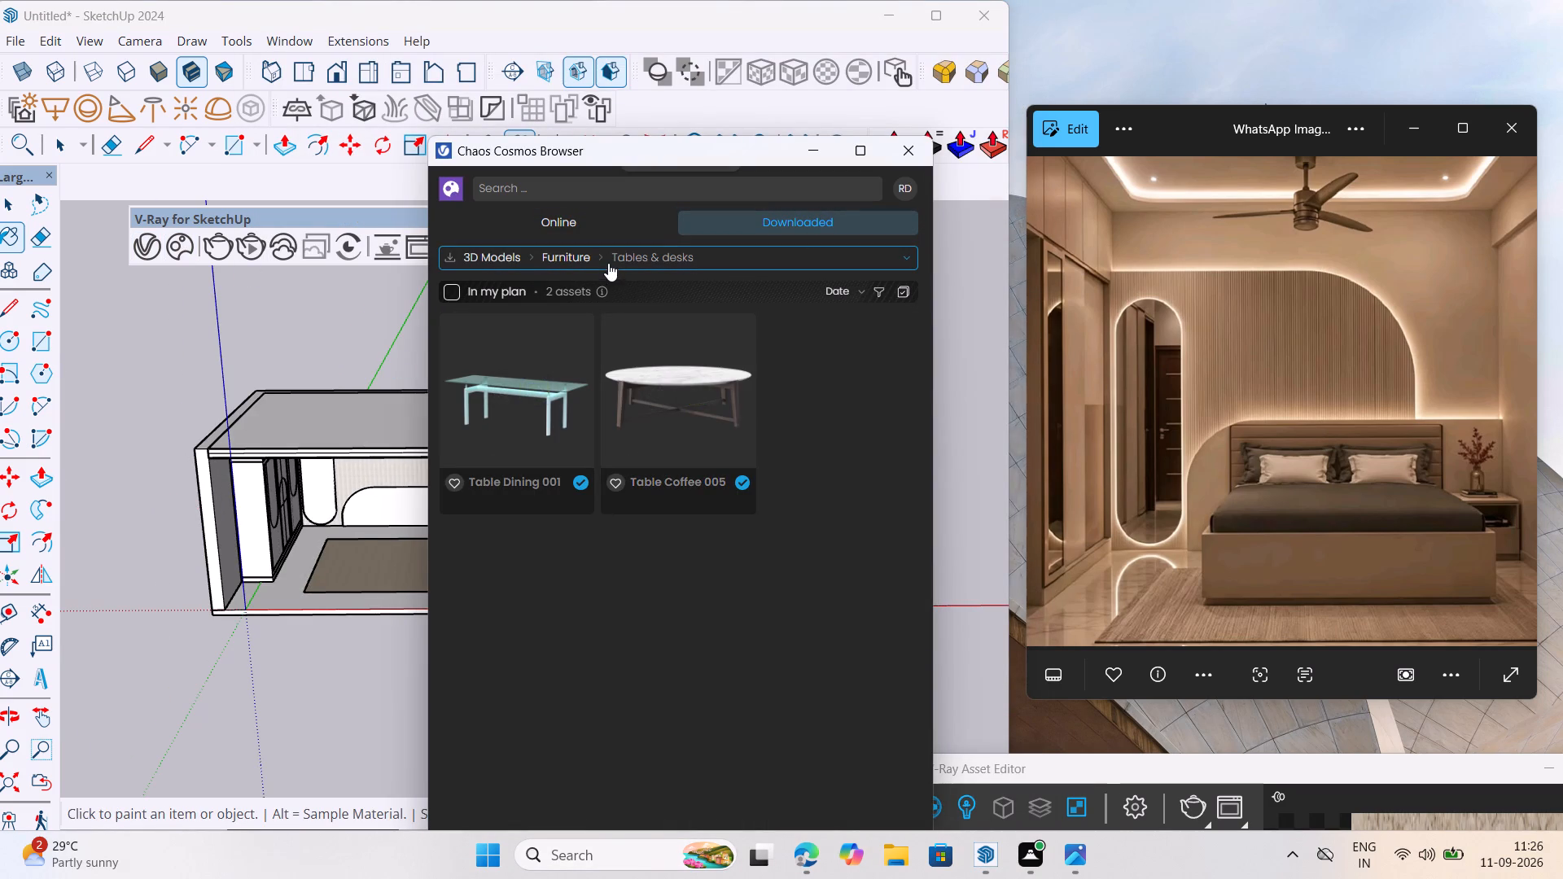
pyautogui.click(571, 260)
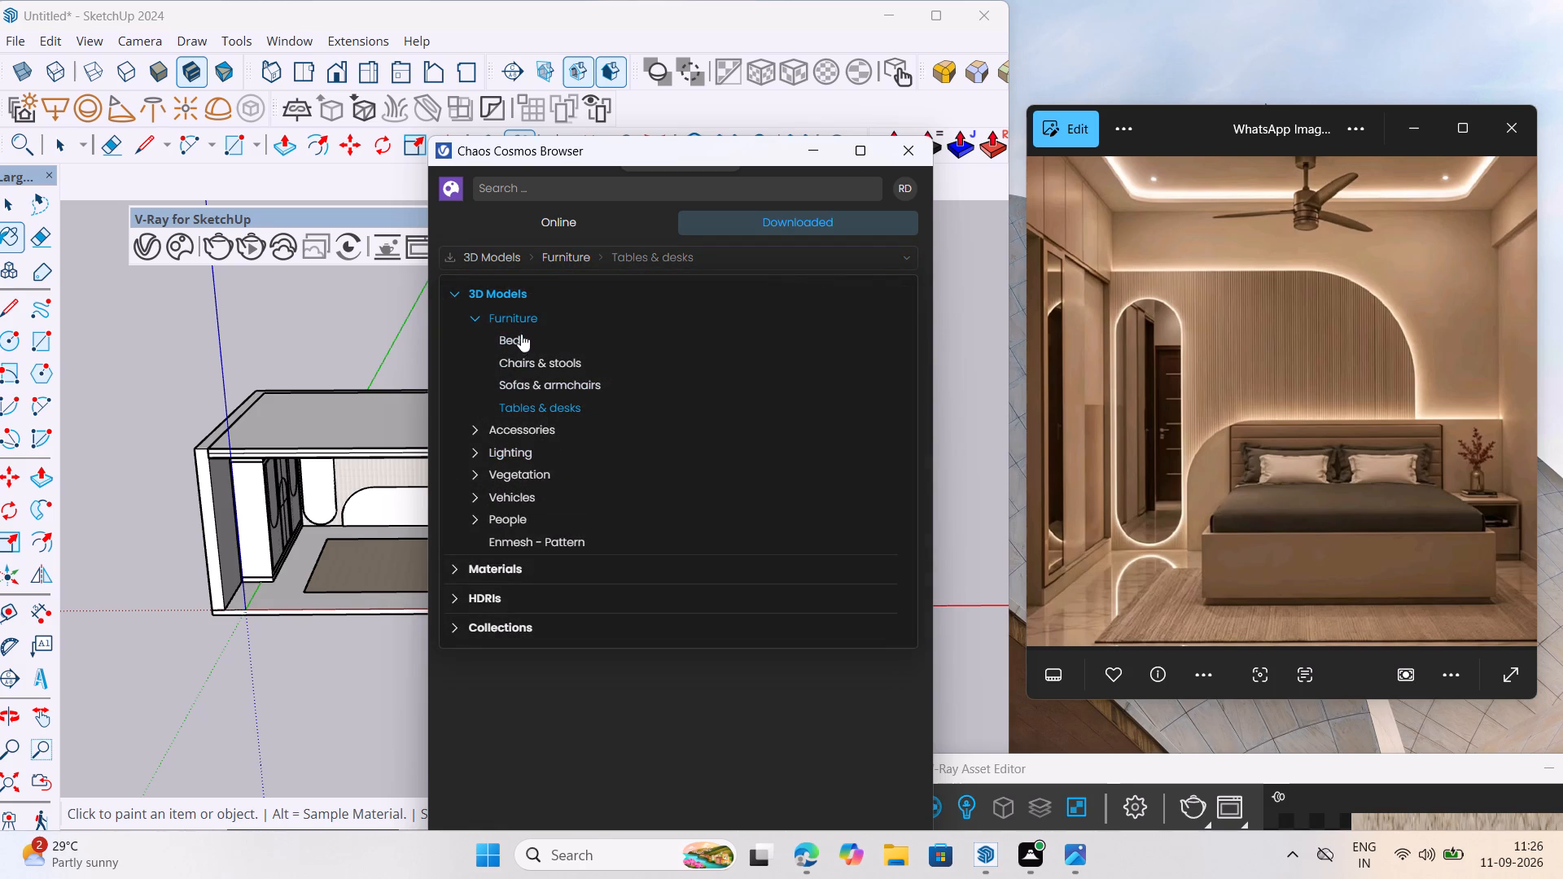
pyautogui.click(518, 339)
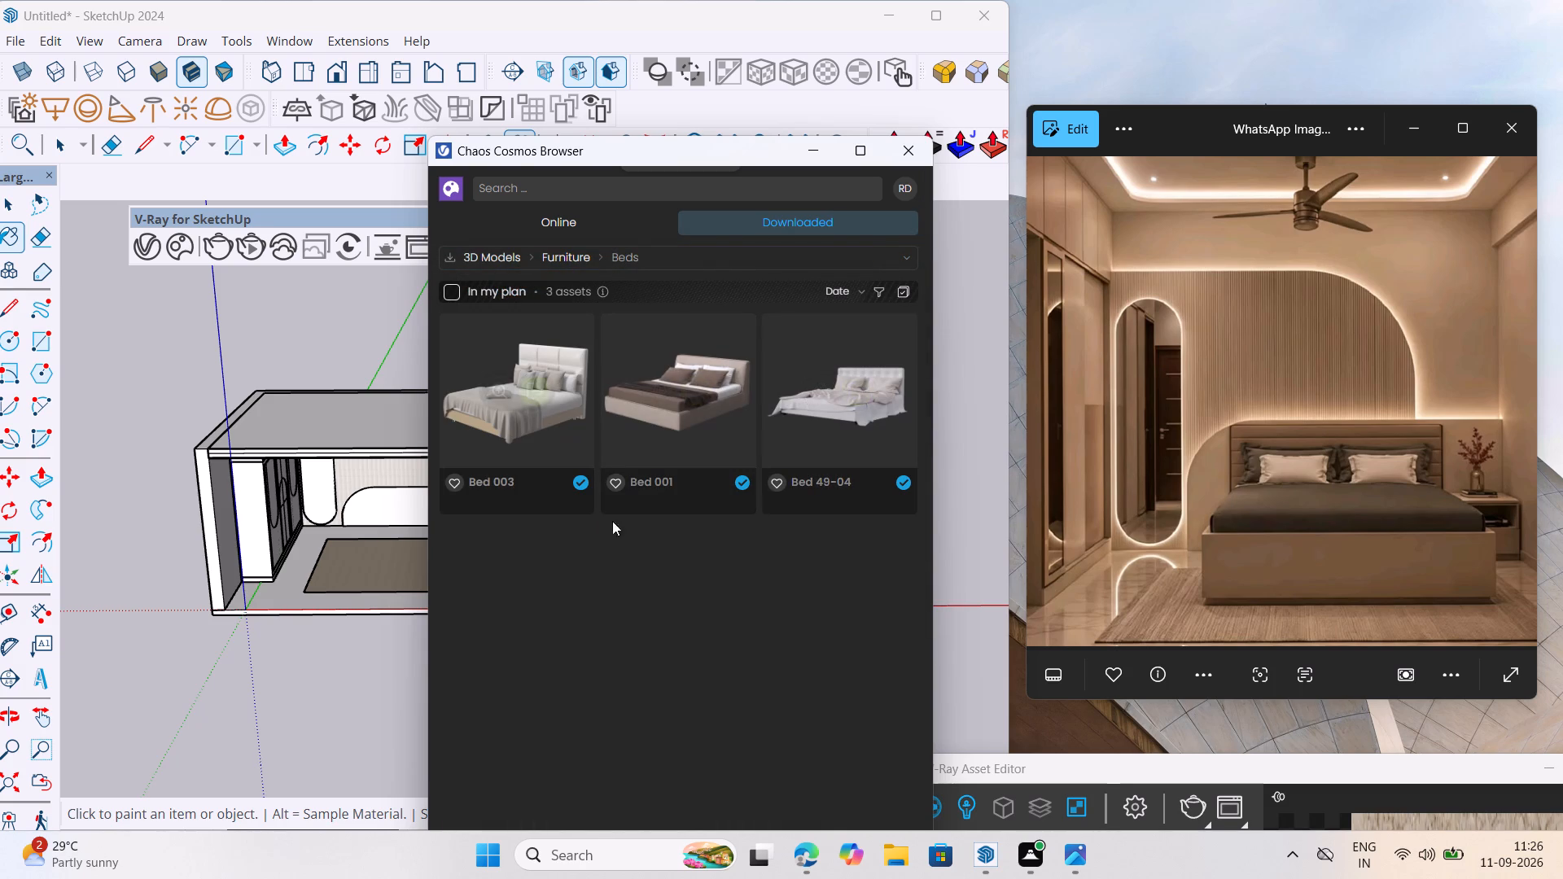
pyautogui.click(697, 391)
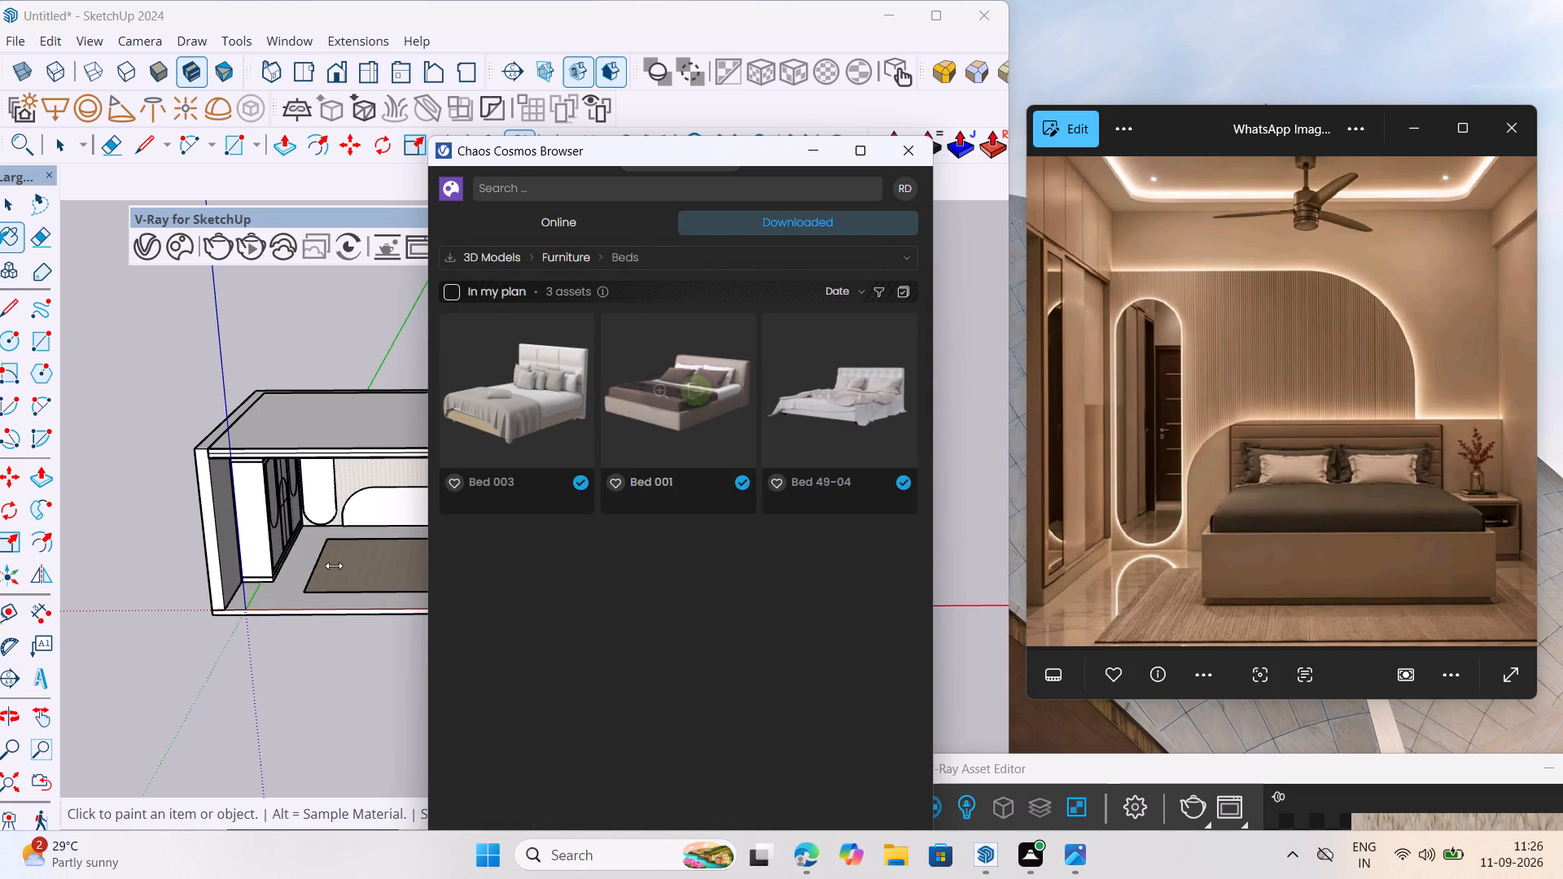
# Place one bed over the rug with its headboard toward the panelled wall, cancel further copies and close the Cosmos browser.
pyautogui.scroll(5, 339, 566)
pyautogui.scroll(-5, 138, 581)
pyautogui.scroll(6, 296, 597)
pyautogui.scroll(4, 331, 527)
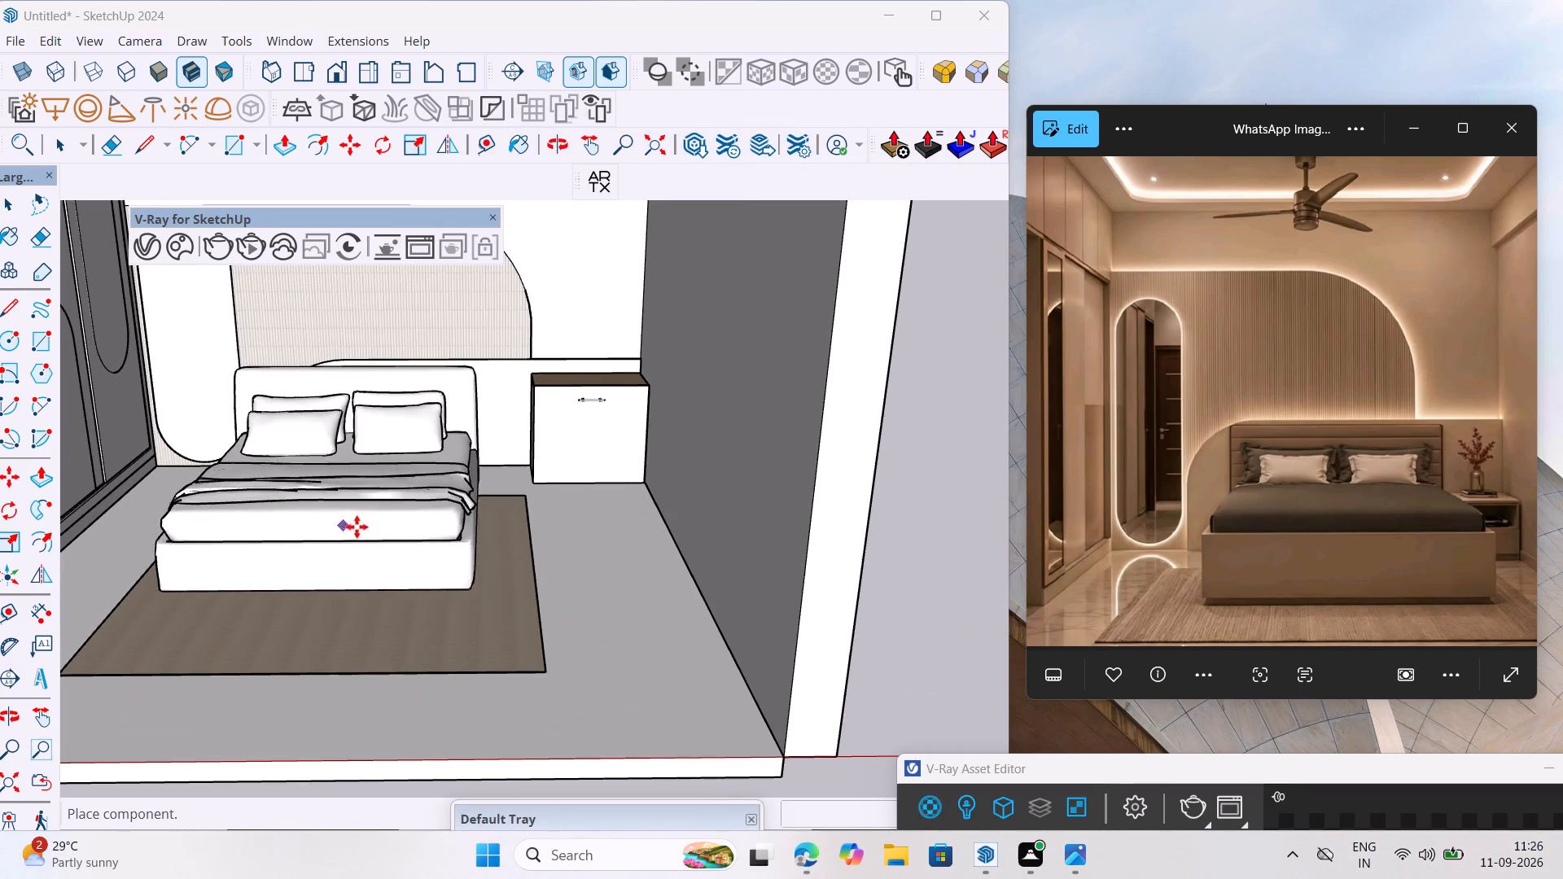
pyautogui.moveTo(395, 514); pyautogui.dragTo(636, 506, button='middle')
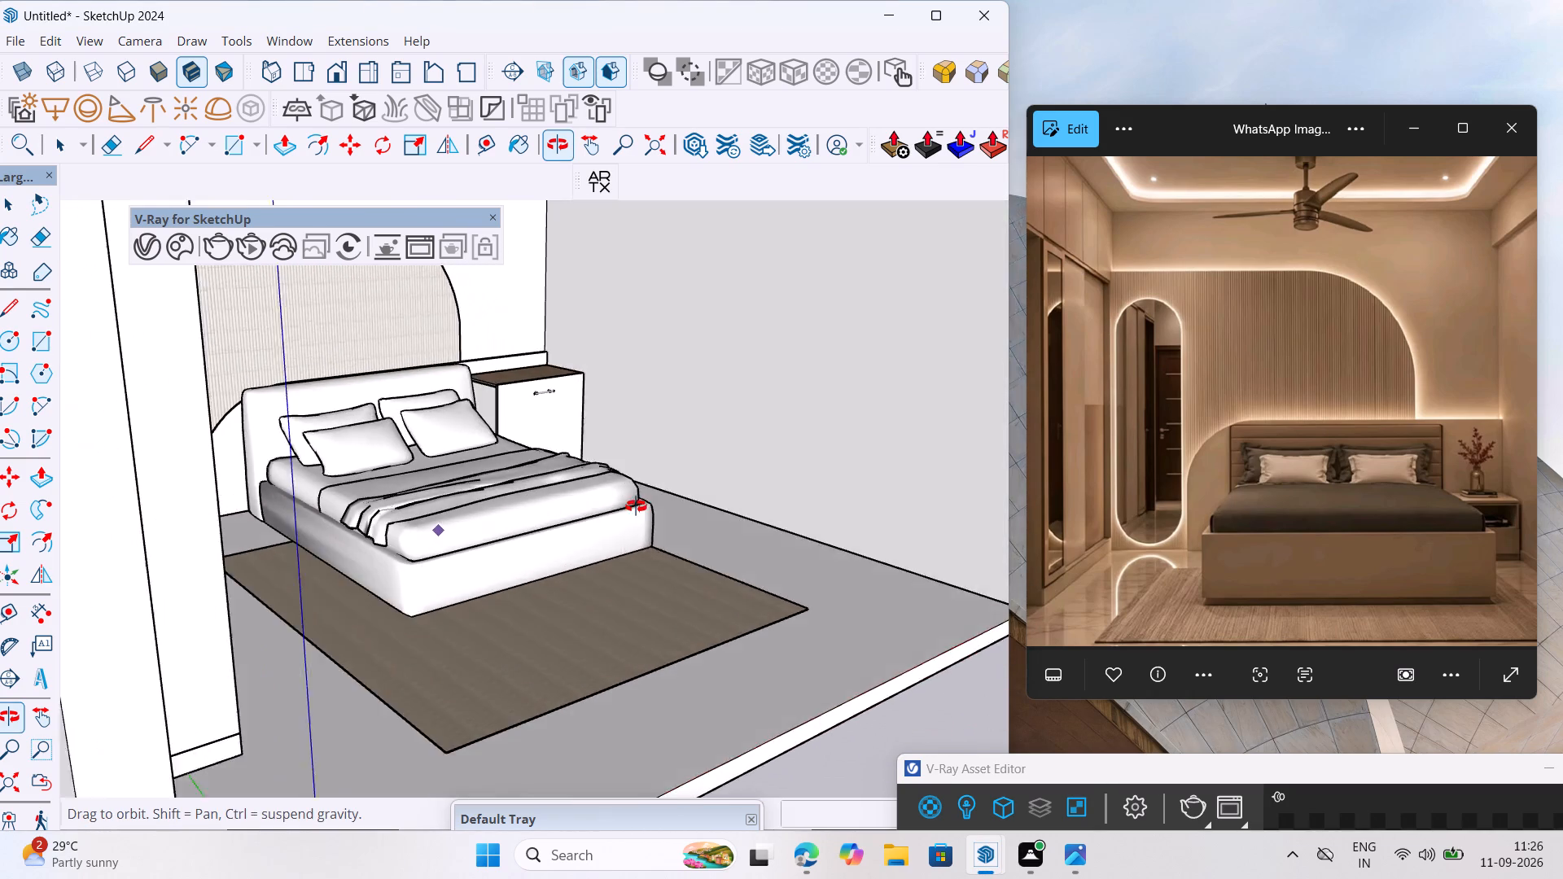
pyautogui.moveTo(636, 506); pyautogui.dragTo(600, 521, button='middle')
pyautogui.scroll(12, 348, 492)
pyautogui.scroll(-7, 667, 519)
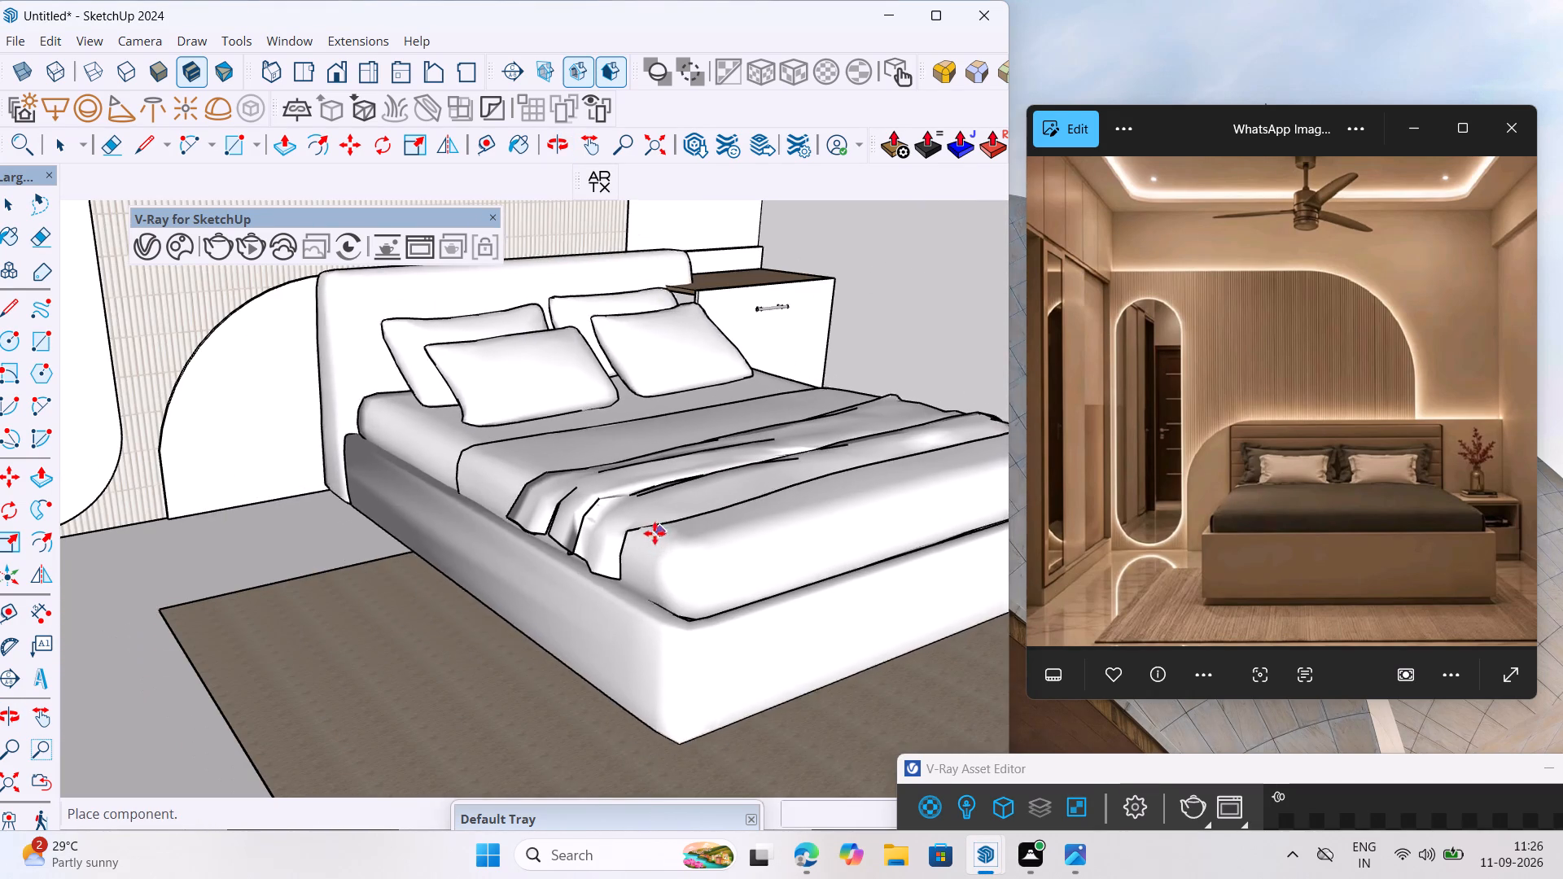
pyautogui.click(603, 559)
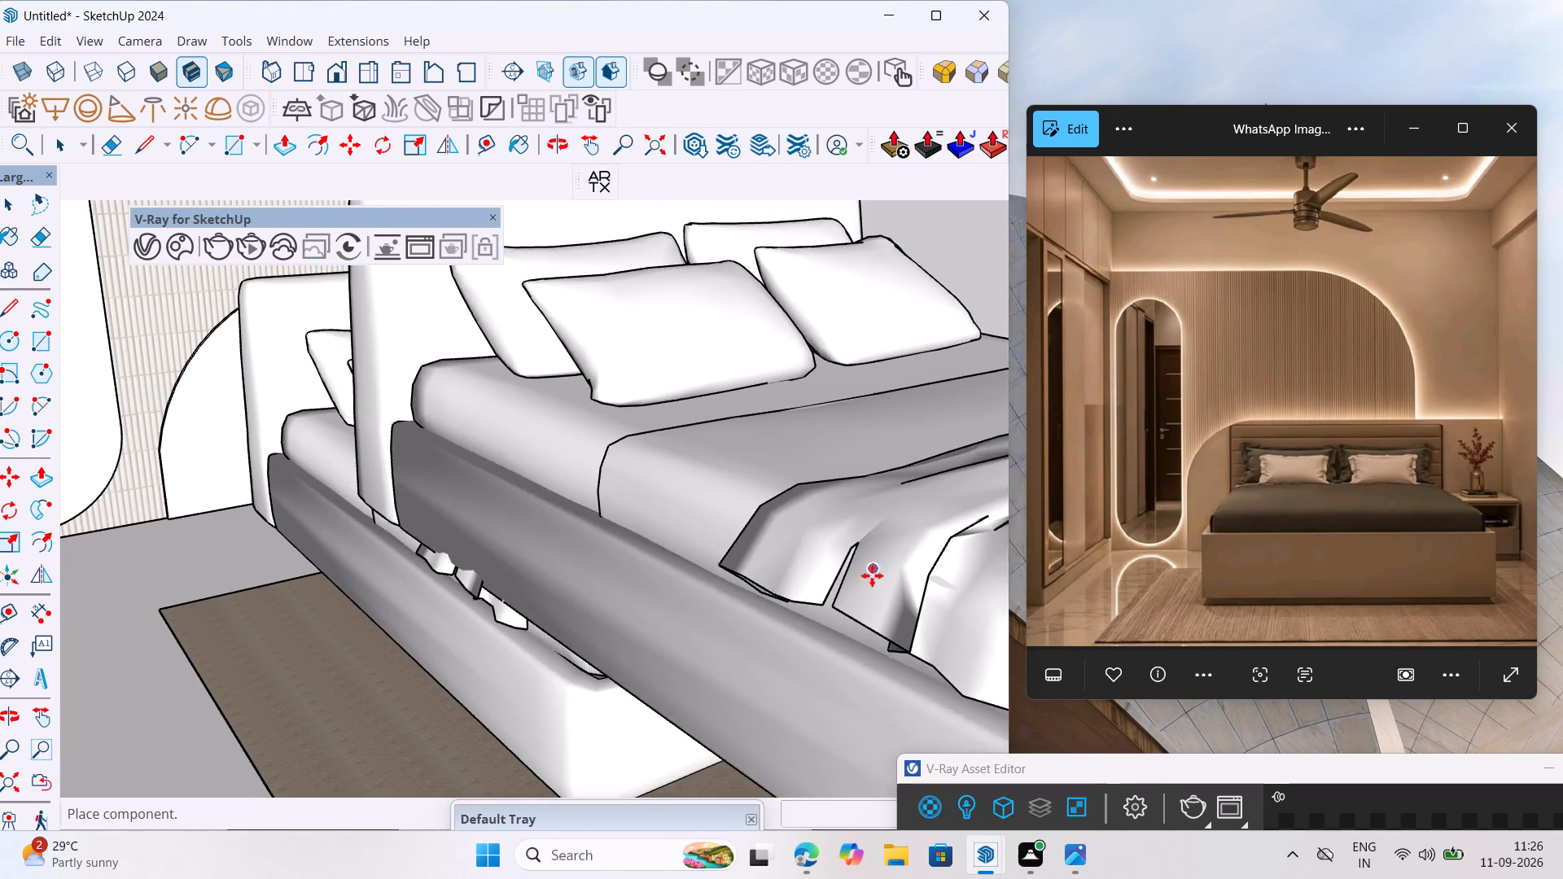
pyautogui.press('space')
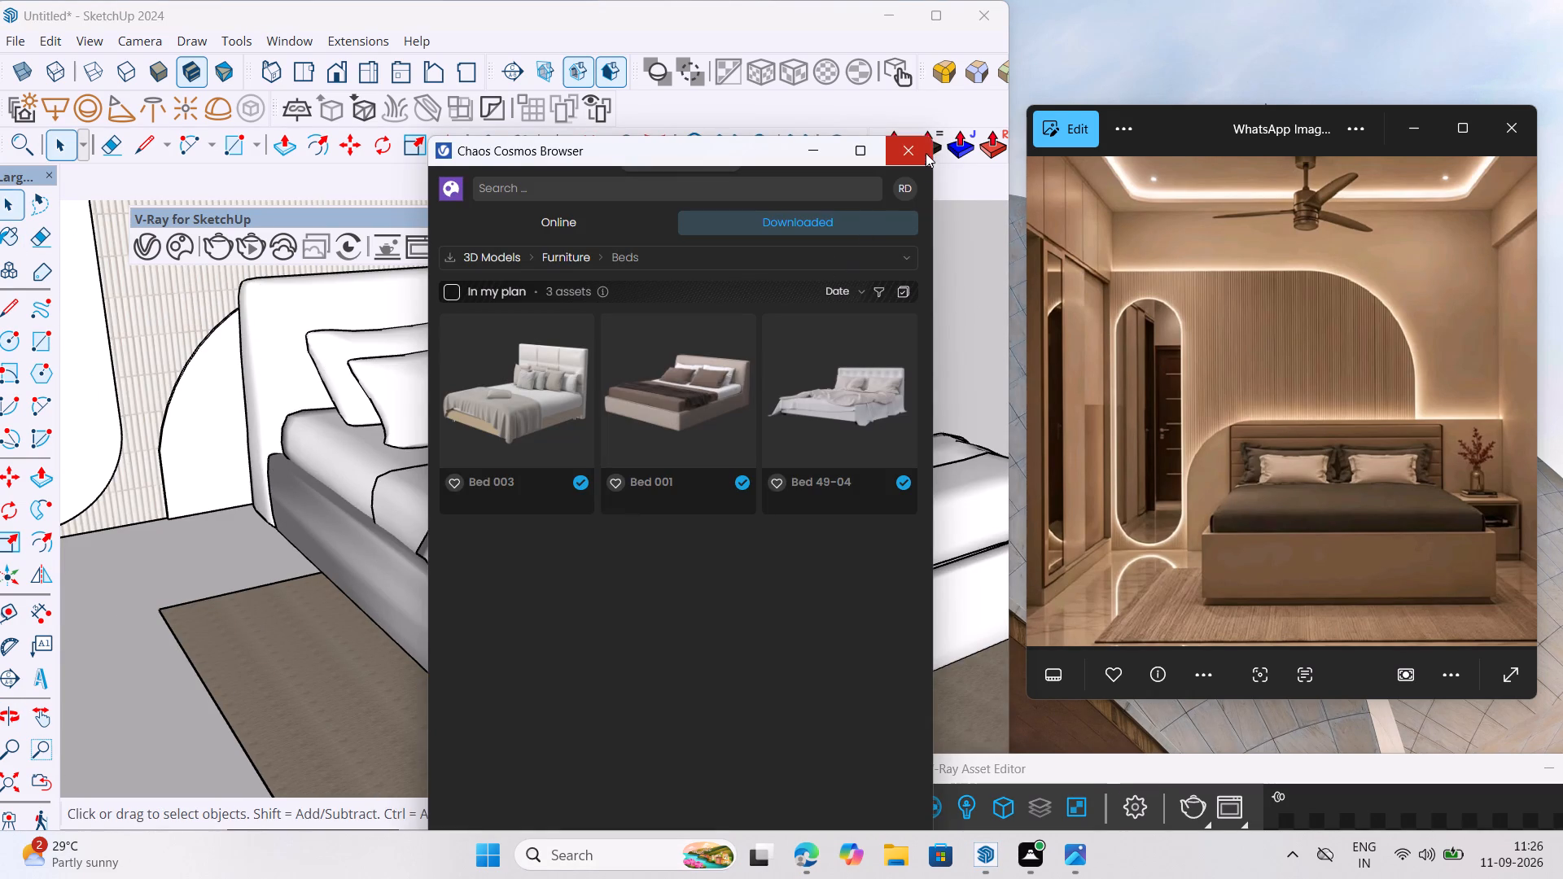
pyautogui.click(922, 150)
pyautogui.click(6, 204)
# Move the bed by its bottom rear headboard corner back to the floor edge of the panelled wall.
pyautogui.scroll(-3, 523, 403)
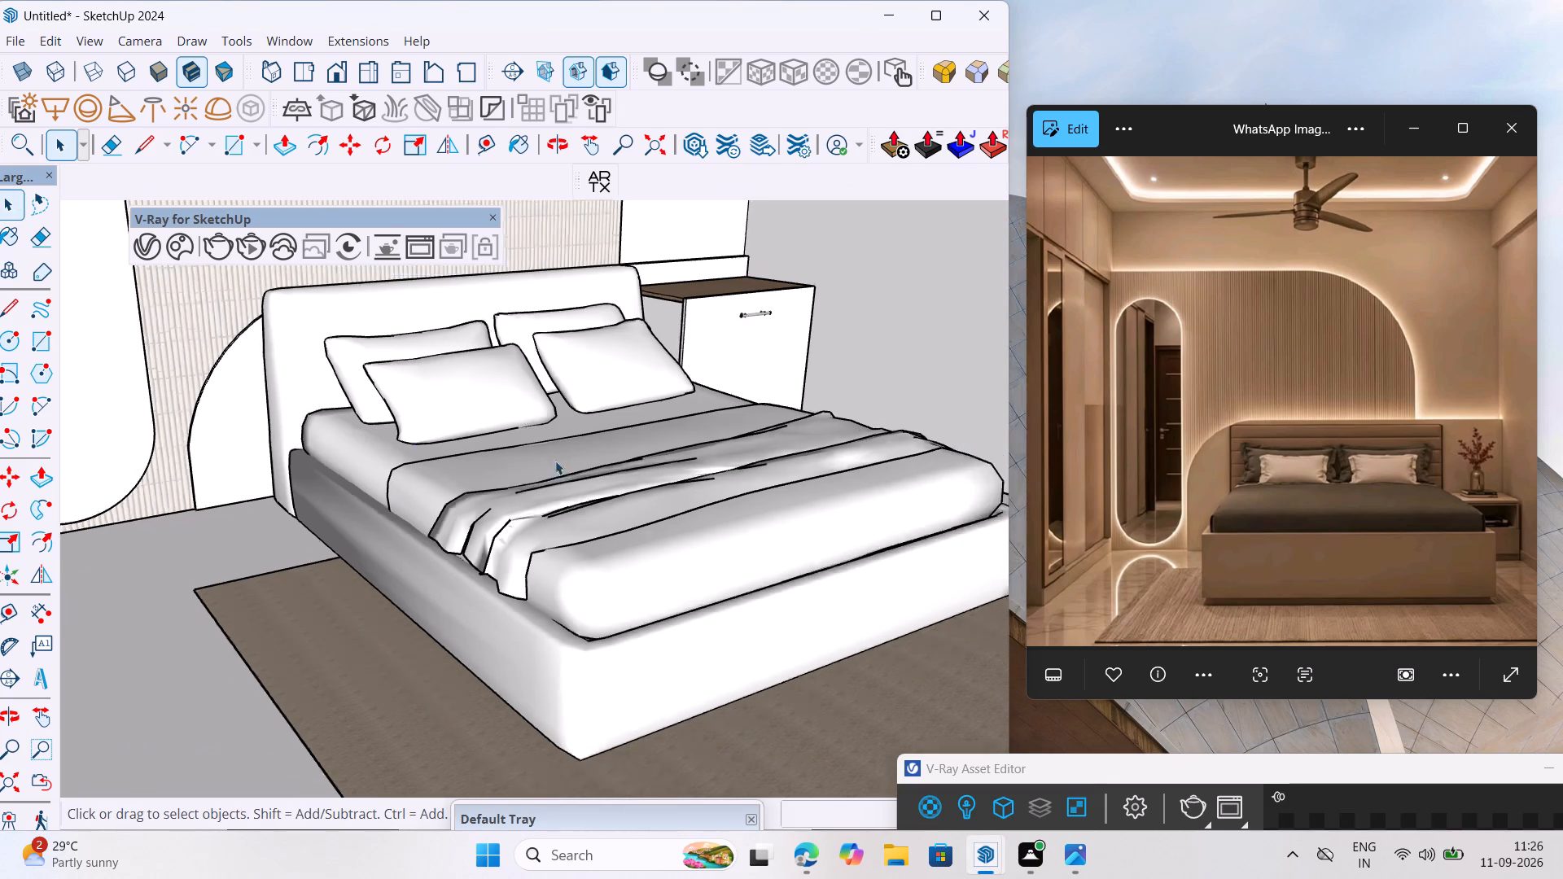
pyautogui.scroll(-3, 555, 461)
pyautogui.moveTo(488, 503); pyautogui.dragTo(449, 505, button='middle')
pyautogui.scroll(6, 405, 449)
pyautogui.click(412, 455)
pyautogui.scroll(1, 406, 460)
pyautogui.moveTo(401, 462); pyautogui.dragTo(471, 473, button='middle')
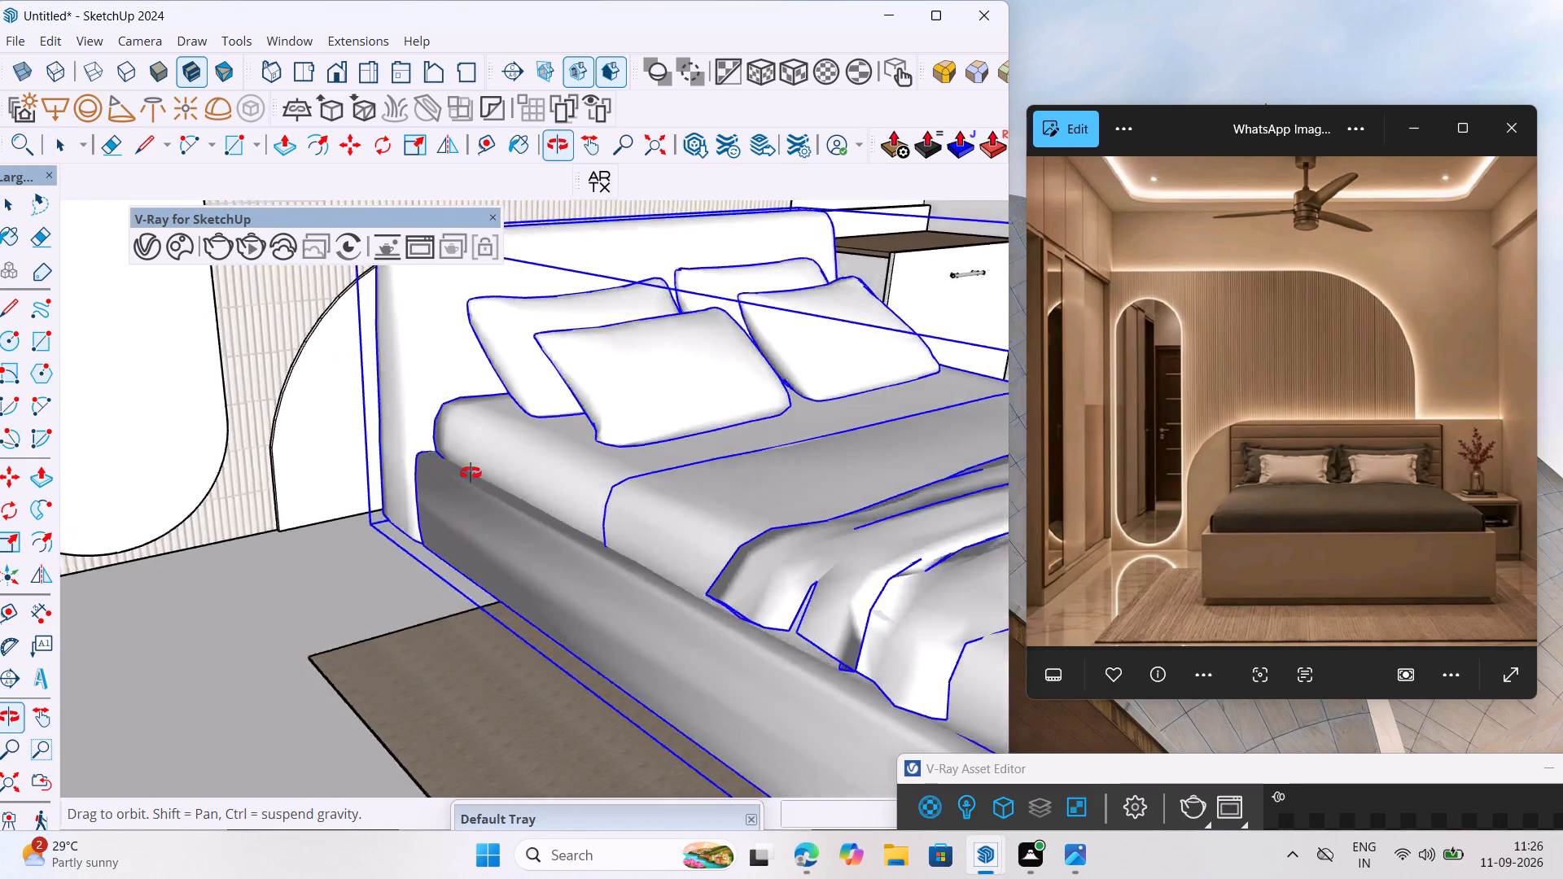
pyautogui.moveTo(471, 473); pyautogui.dragTo(433, 512, button='middle')
pyautogui.scroll(7, 361, 521)
pyautogui.moveTo(401, 566); pyautogui.dragTo(714, 553, button='middle')
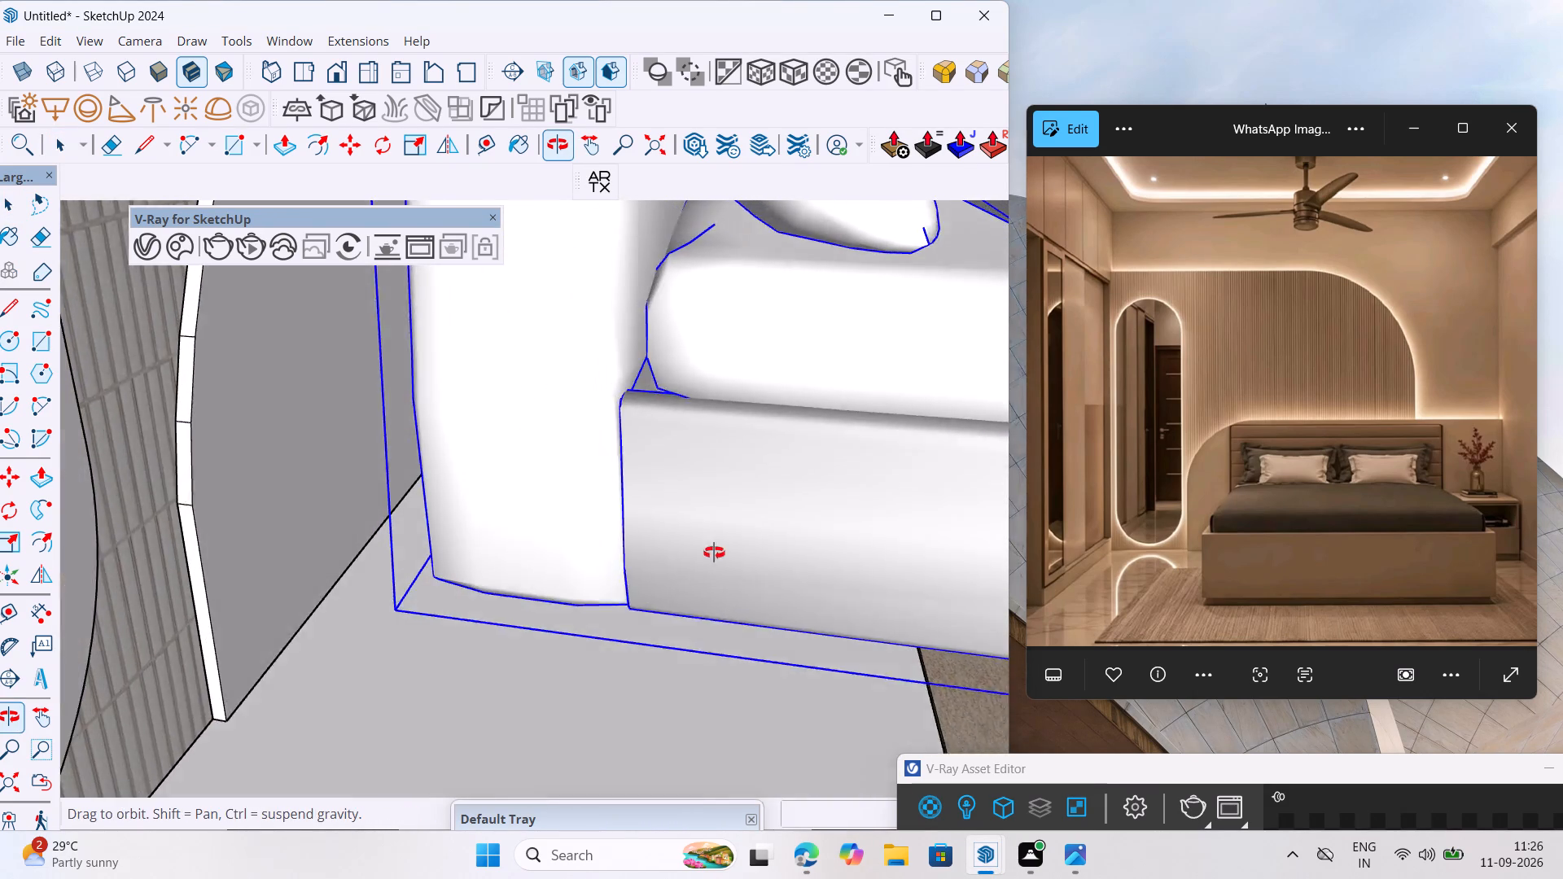
pyautogui.moveTo(714, 553); pyautogui.dragTo(733, 541, button='middle')
pyautogui.click(7, 474)
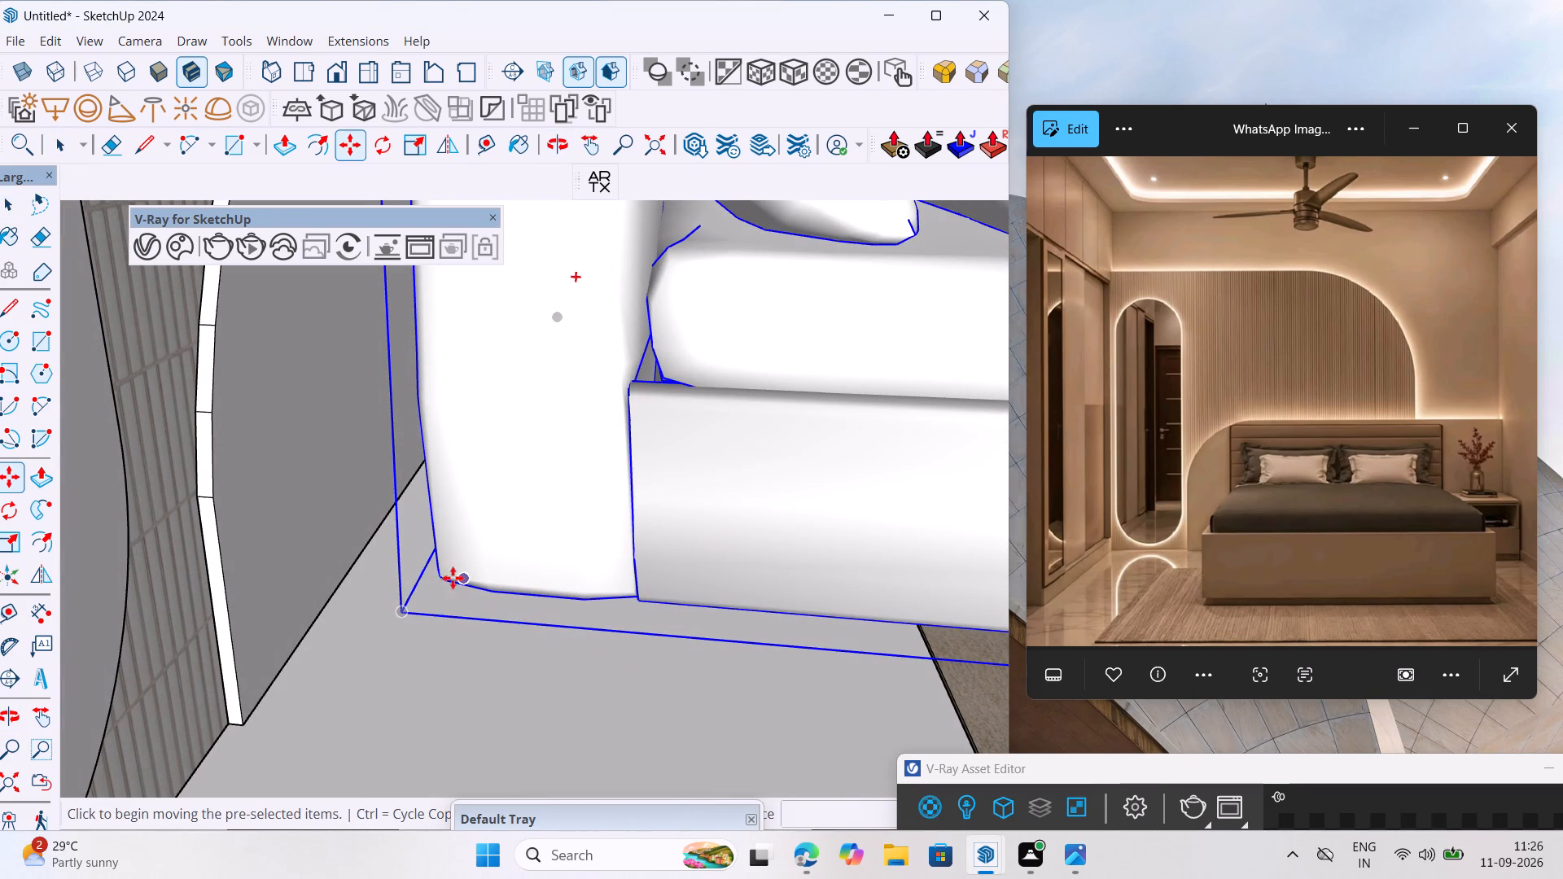
pyautogui.click(433, 578)
pyautogui.click(348, 564)
# Examine the bed's position in the room relative to the rug, panelled wall and bedside cabinet.
pyautogui.scroll(-7, 344, 593)
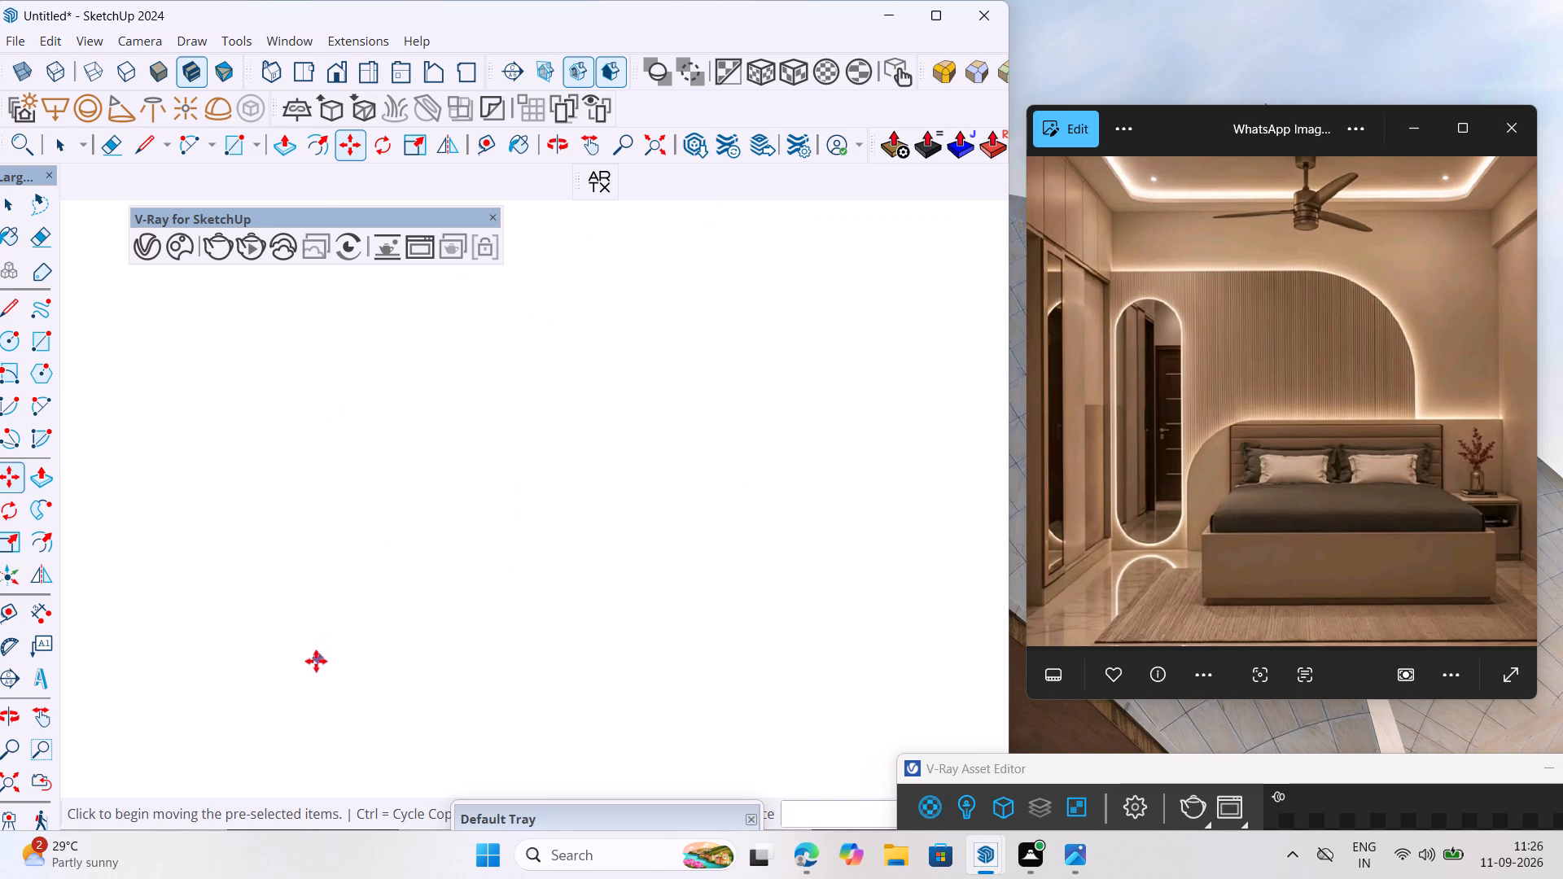
pyautogui.scroll(-1, 316, 661)
pyautogui.click(16, 785)
pyautogui.moveTo(512, 605); pyautogui.dragTo(34, 565, button='middle')
pyautogui.scroll(1, 510, 605)
pyautogui.scroll(-8, 348, 400)
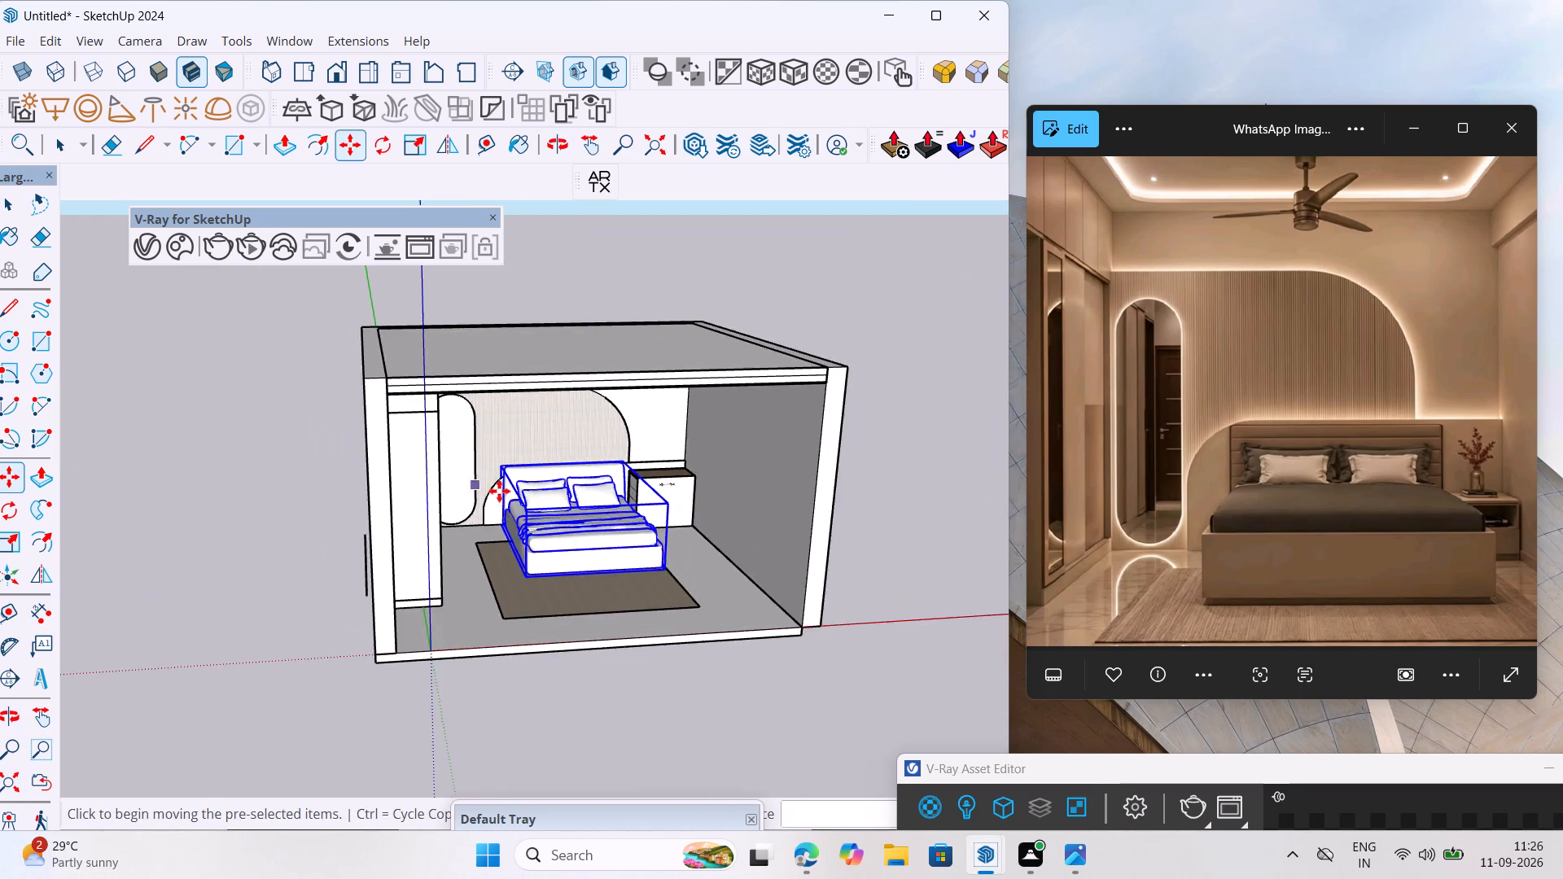
pyautogui.moveTo(520, 520); pyautogui.dragTo(373, 505, button='middle')
pyautogui.scroll(7, 516, 592)
pyautogui.scroll(-4, 650, 562)
pyautogui.moveTo(609, 583); pyautogui.dragTo(681, 610, button='middle')
pyautogui.scroll(1, 698, 496)
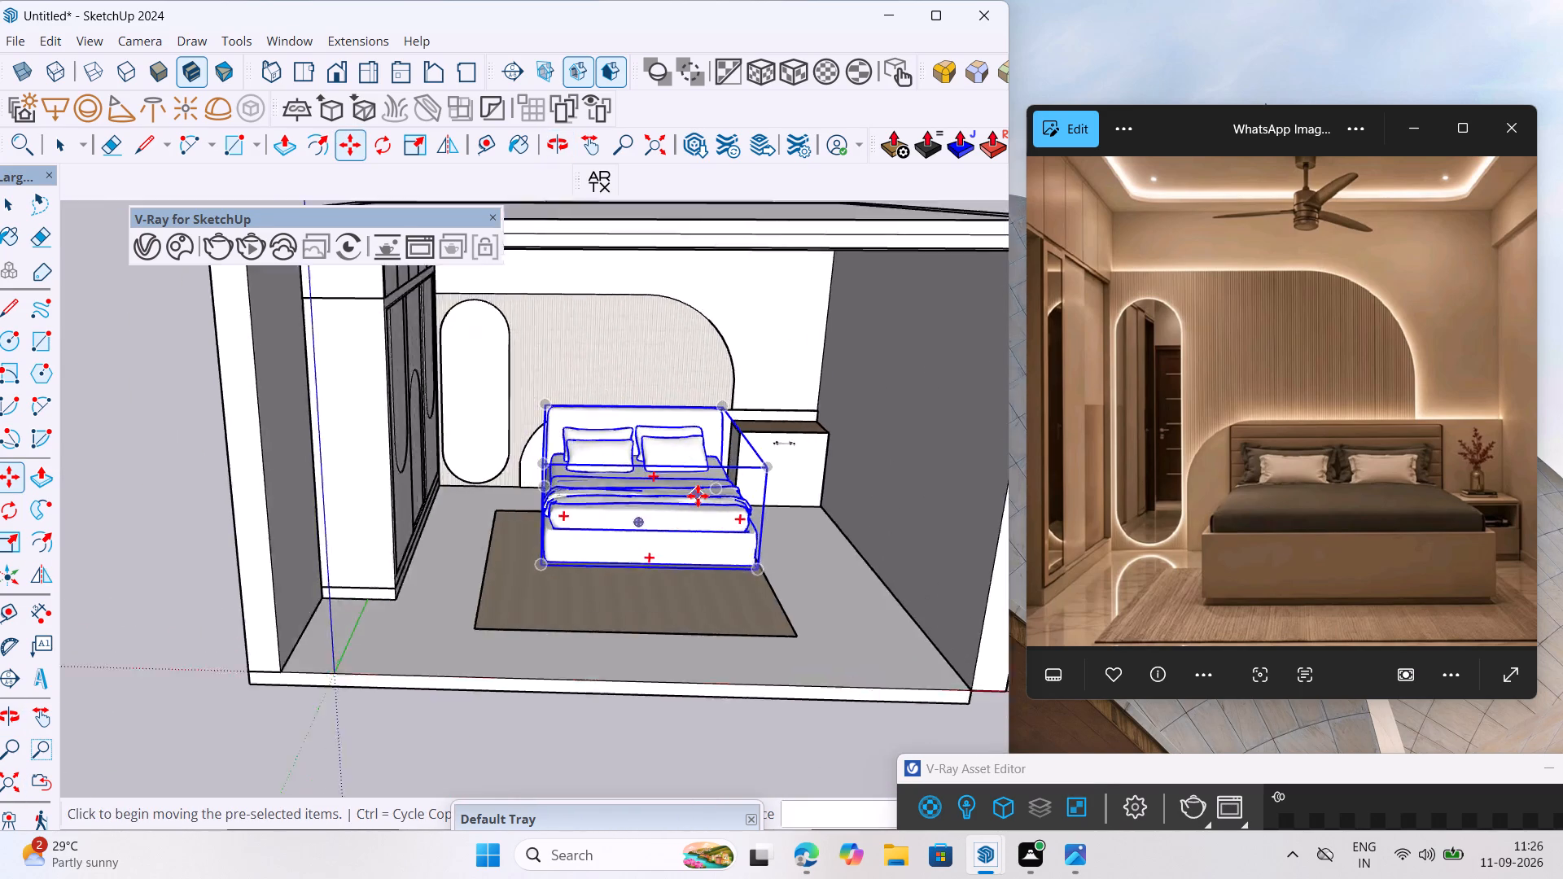
pyautogui.scroll(7, 698, 496)
pyautogui.moveTo(720, 475); pyautogui.dragTo(707, 510, button='middle')
pyautogui.scroll(-6, 752, 422)
pyautogui.moveTo(532, 494); pyautogui.dragTo(659, 501, button='middle')
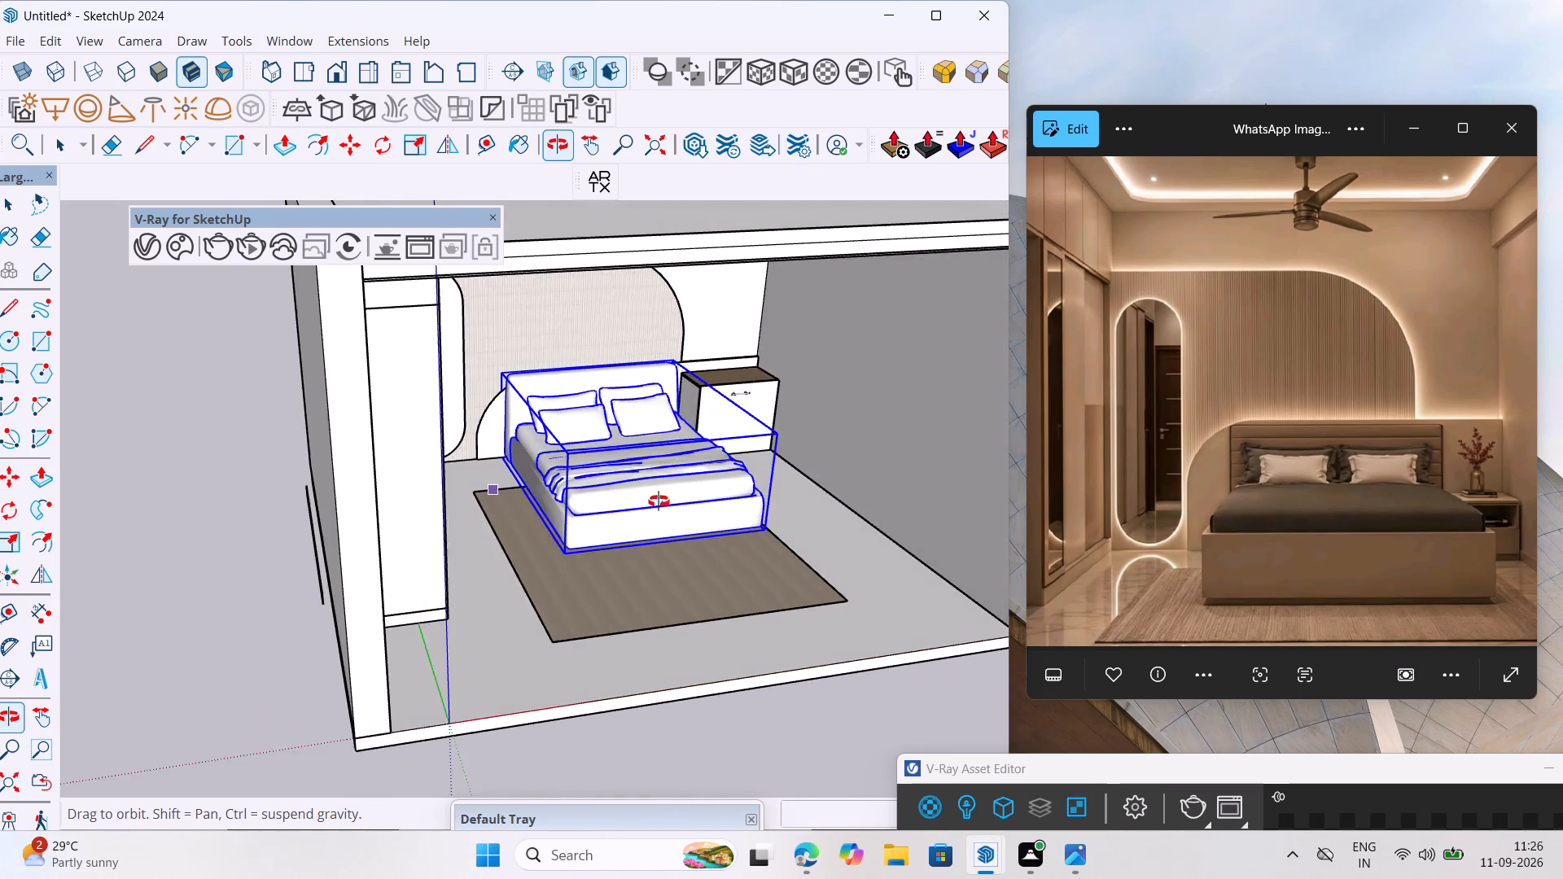
pyautogui.moveTo(659, 501); pyautogui.dragTo(655, 468, button='middle')
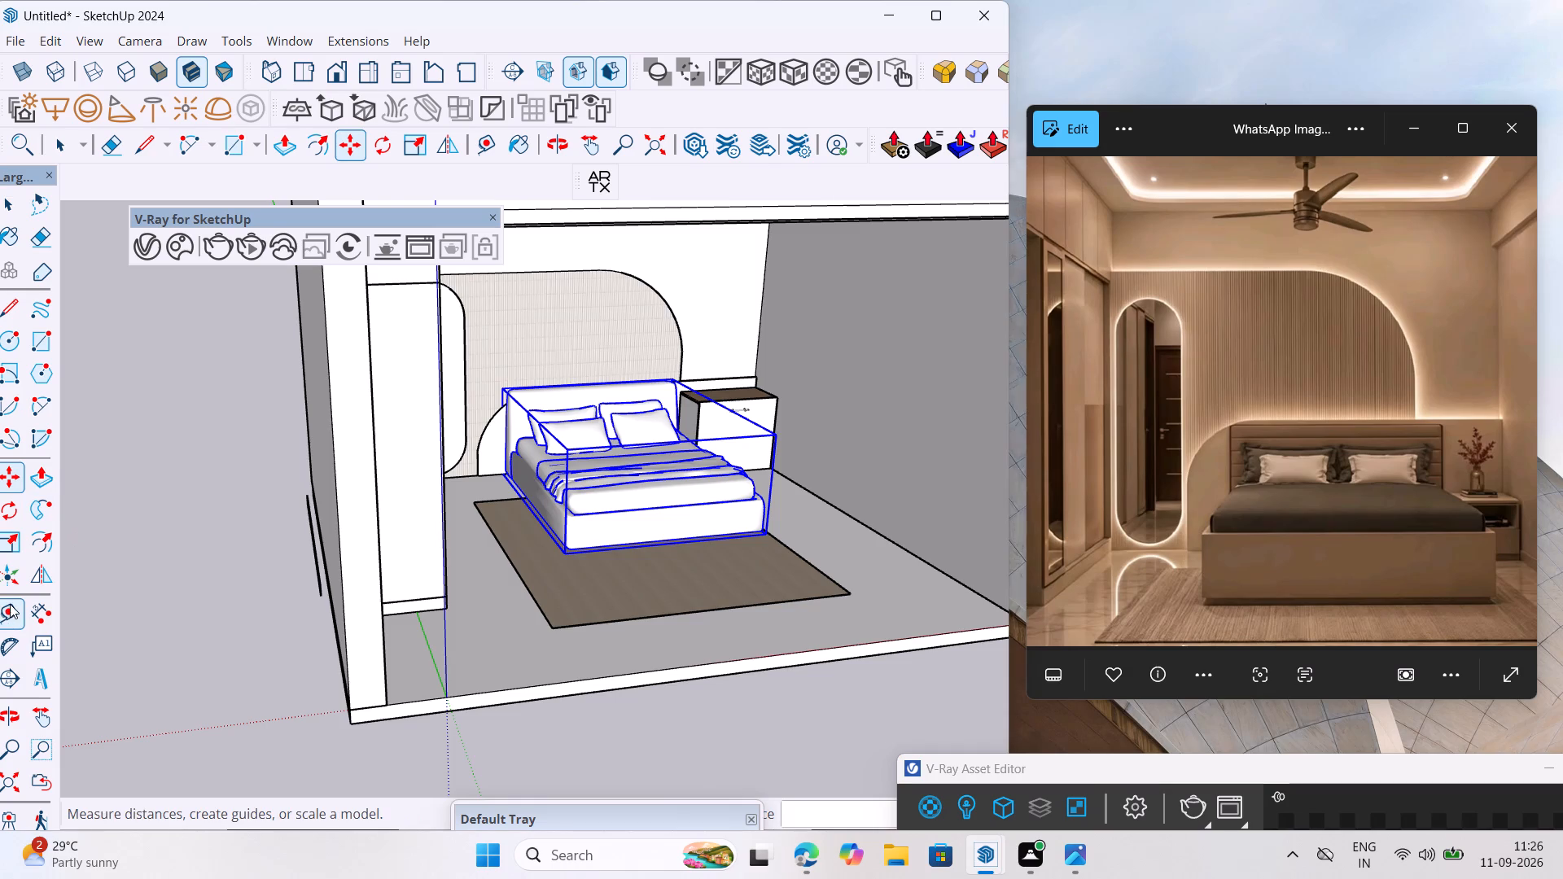
# Create a guide line on the floor 8' out from the base of the panelled wall.
pyautogui.click(10, 604)
pyautogui.scroll(3, 505, 554)
pyautogui.click(459, 452)
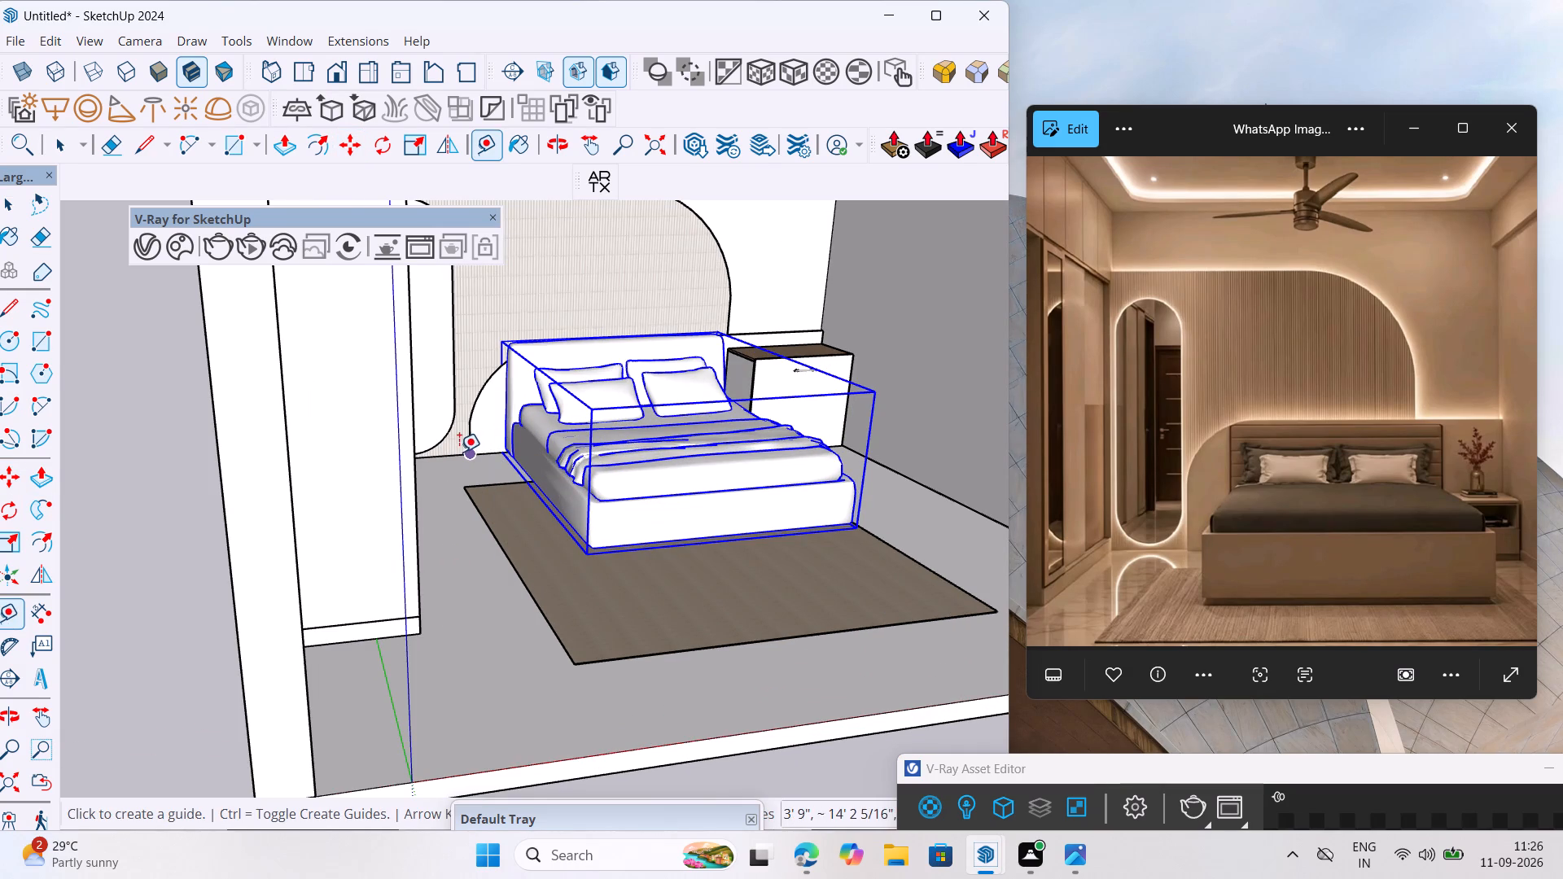
pyautogui.press('space')
pyautogui.click(9, 611)
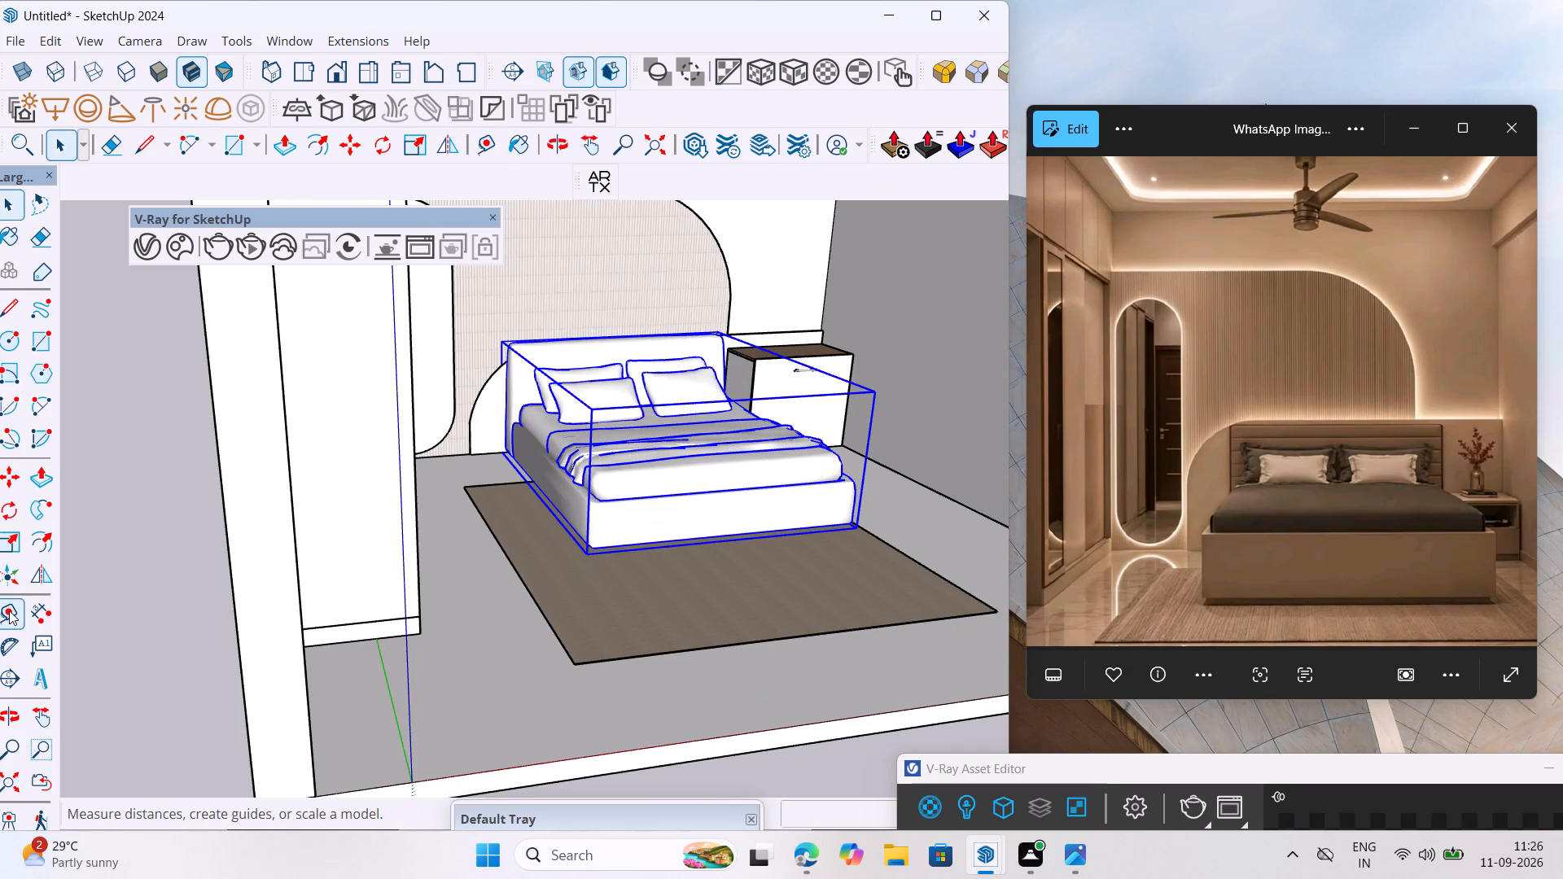
pyautogui.click(451, 457)
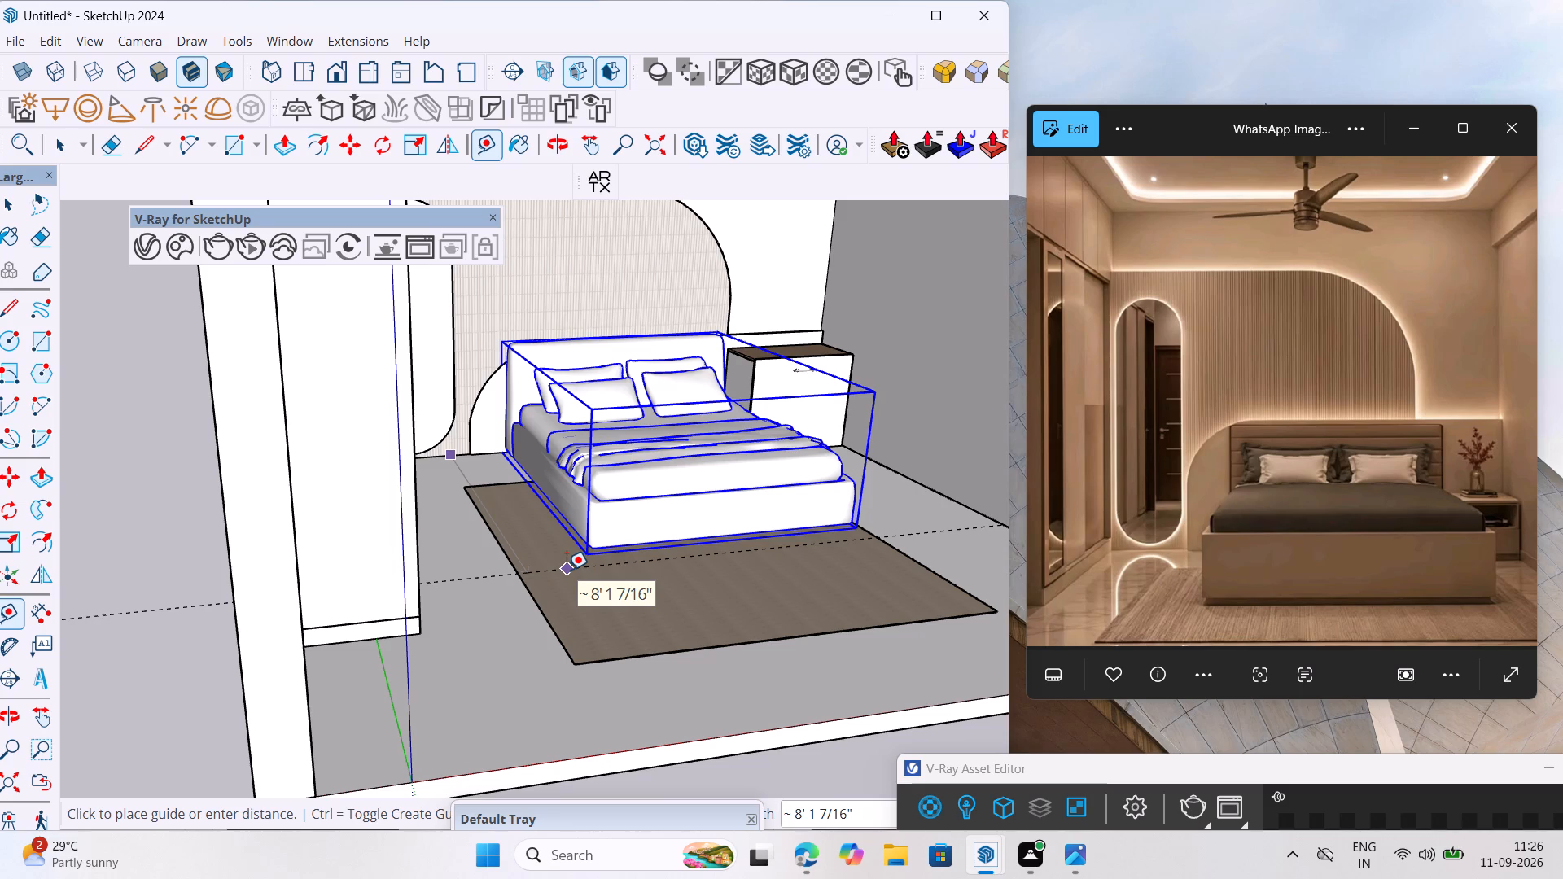
pyautogui.write("8'")
pyautogui.press('Return')
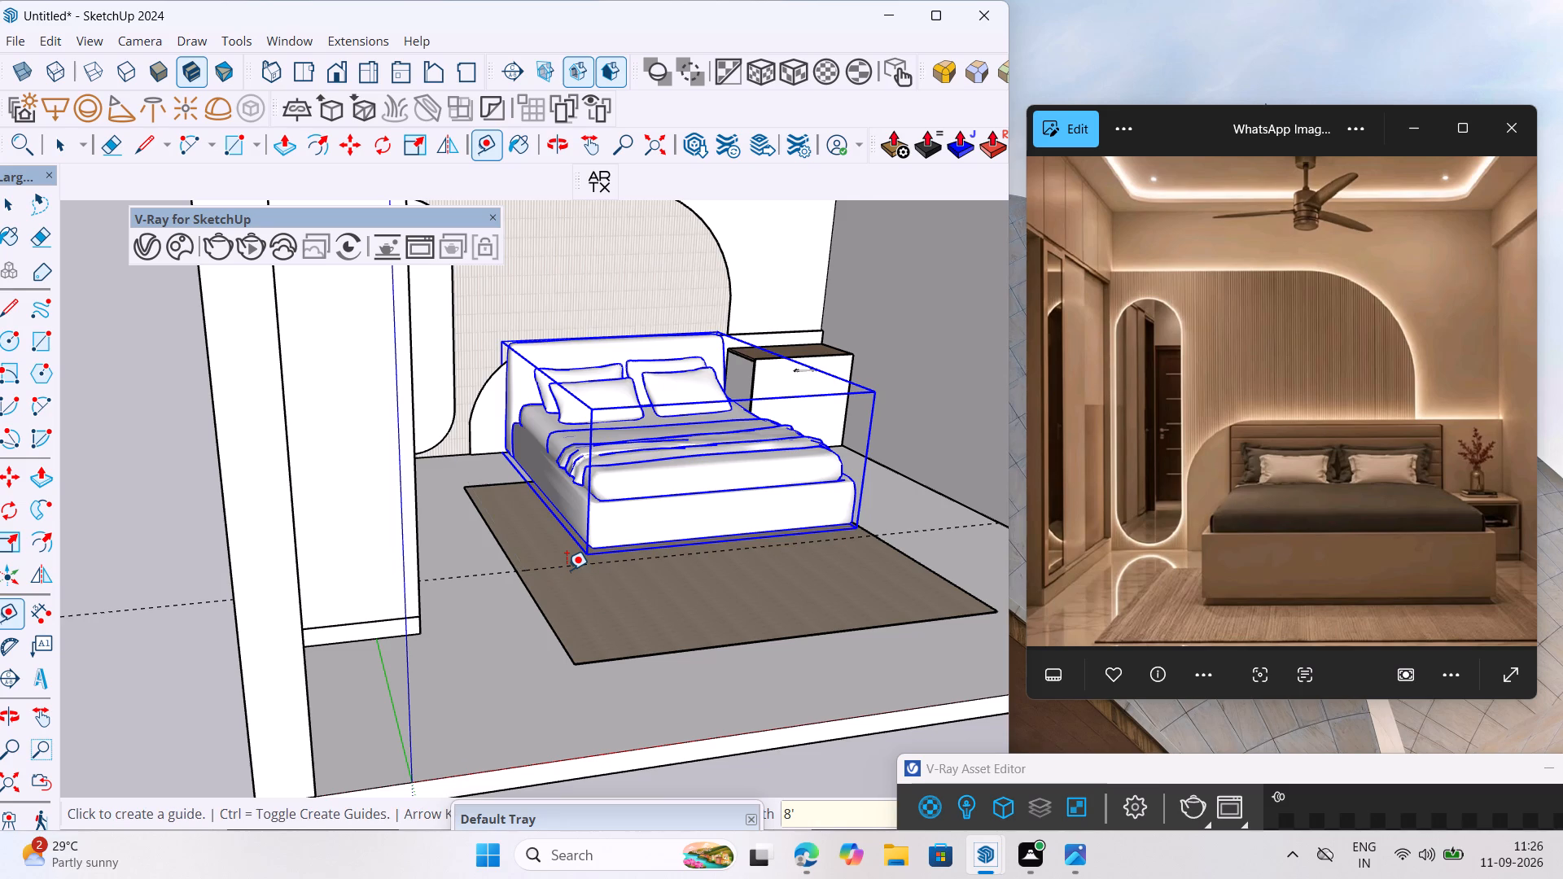
# Scale the bed lengthwise so its foot end reaches the 8' guide line on the floor, by a factor of about 1.05.
pyautogui.press('space')
pyautogui.scroll(4, 650, 513)
pyautogui.click(658, 516)
pyautogui.press('s')
pyautogui.scroll(3, 722, 526)
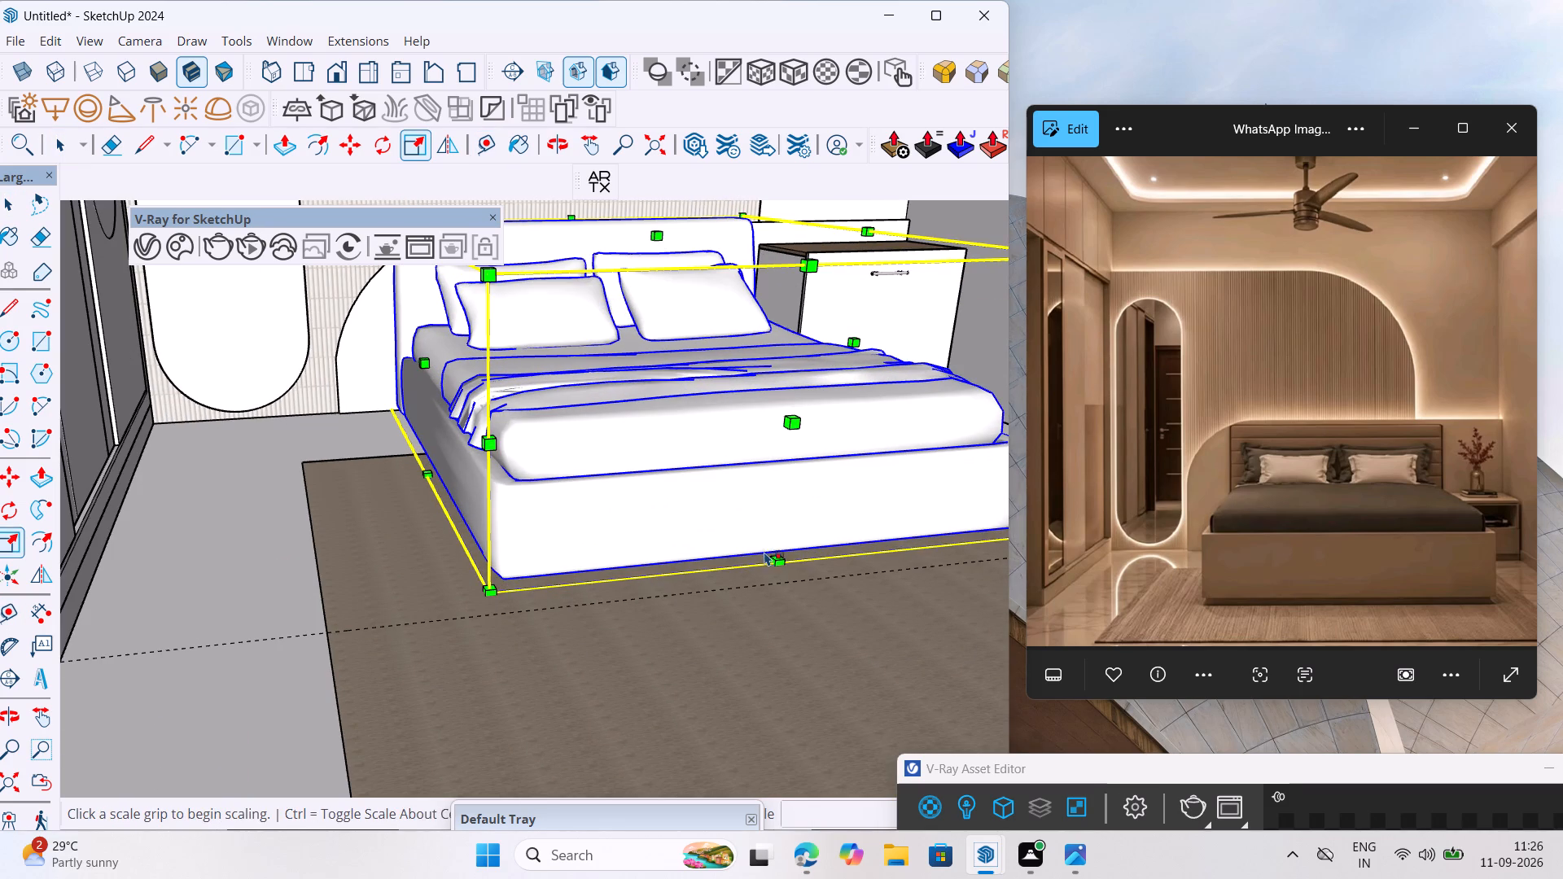
pyautogui.click(781, 559)
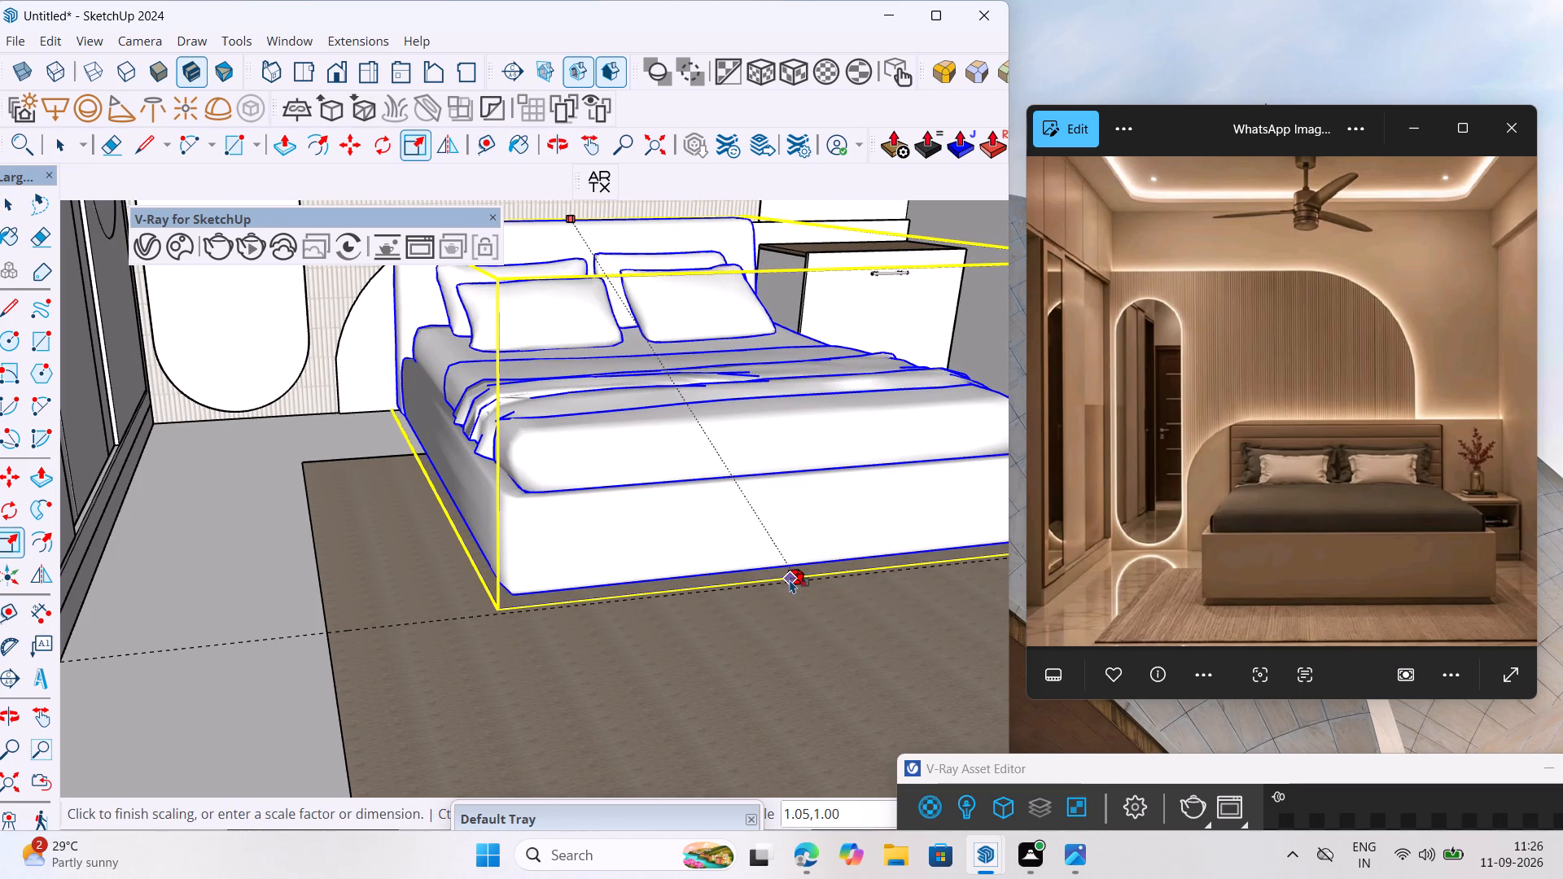
pyautogui.click(790, 581)
pyautogui.scroll(-7, 686, 605)
pyautogui.moveTo(747, 564); pyautogui.dragTo(586, 587, button='middle')
pyautogui.scroll(-7, 610, 551)
pyautogui.press('space')
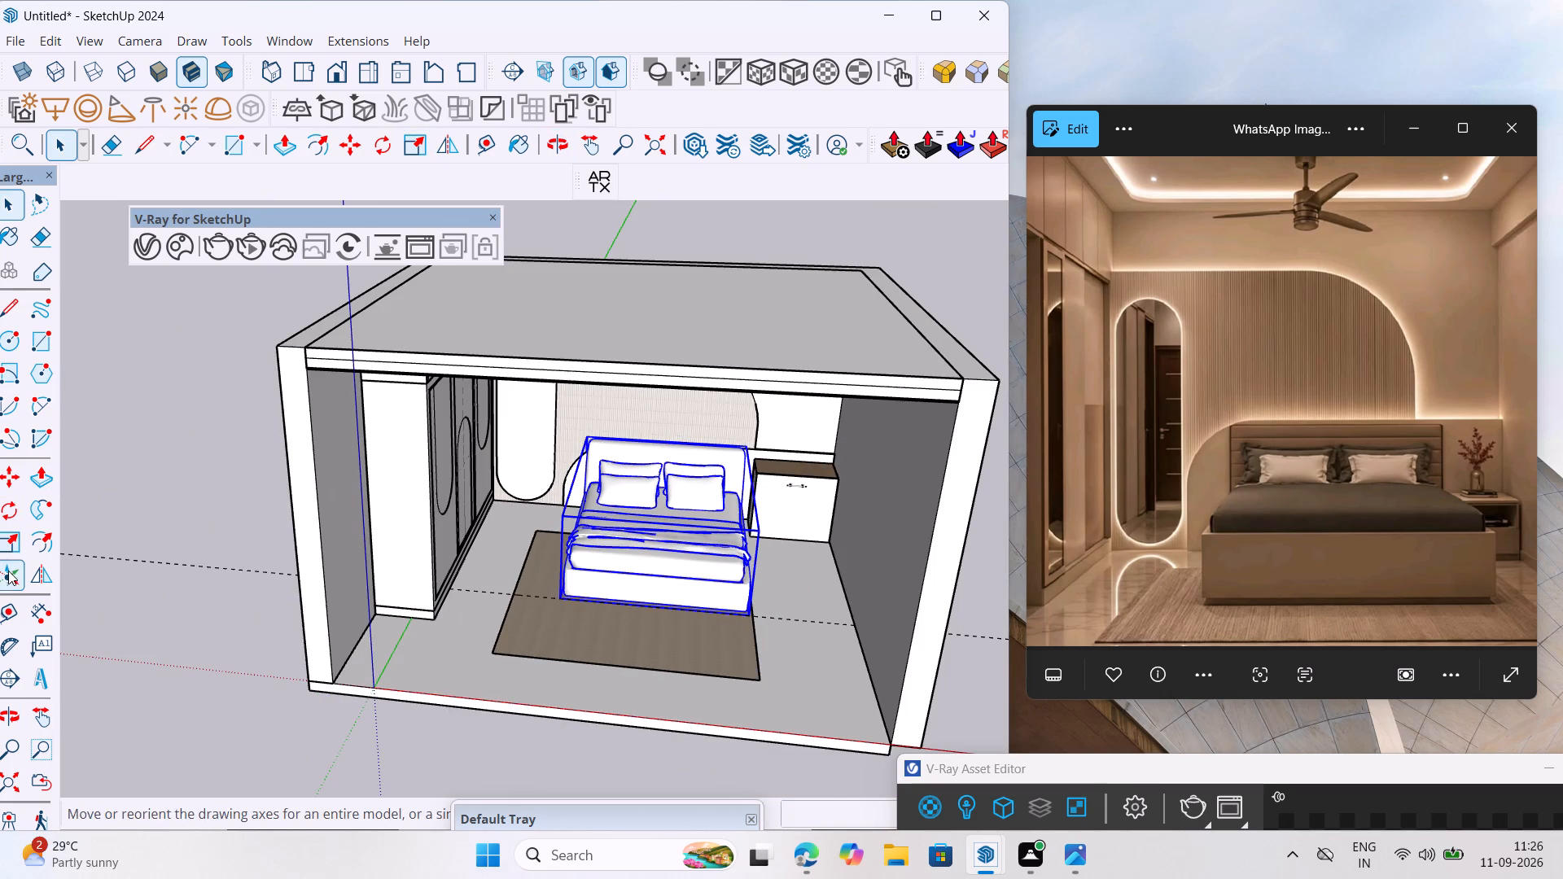
# Create a floor guide parallel to the cabinet-side wall, about 3' 2 3/4" away along the bed's near side.
pyautogui.moveTo(11, 609); pyautogui.dragTo(25, 604)
pyautogui.scroll(6, 795, 660)
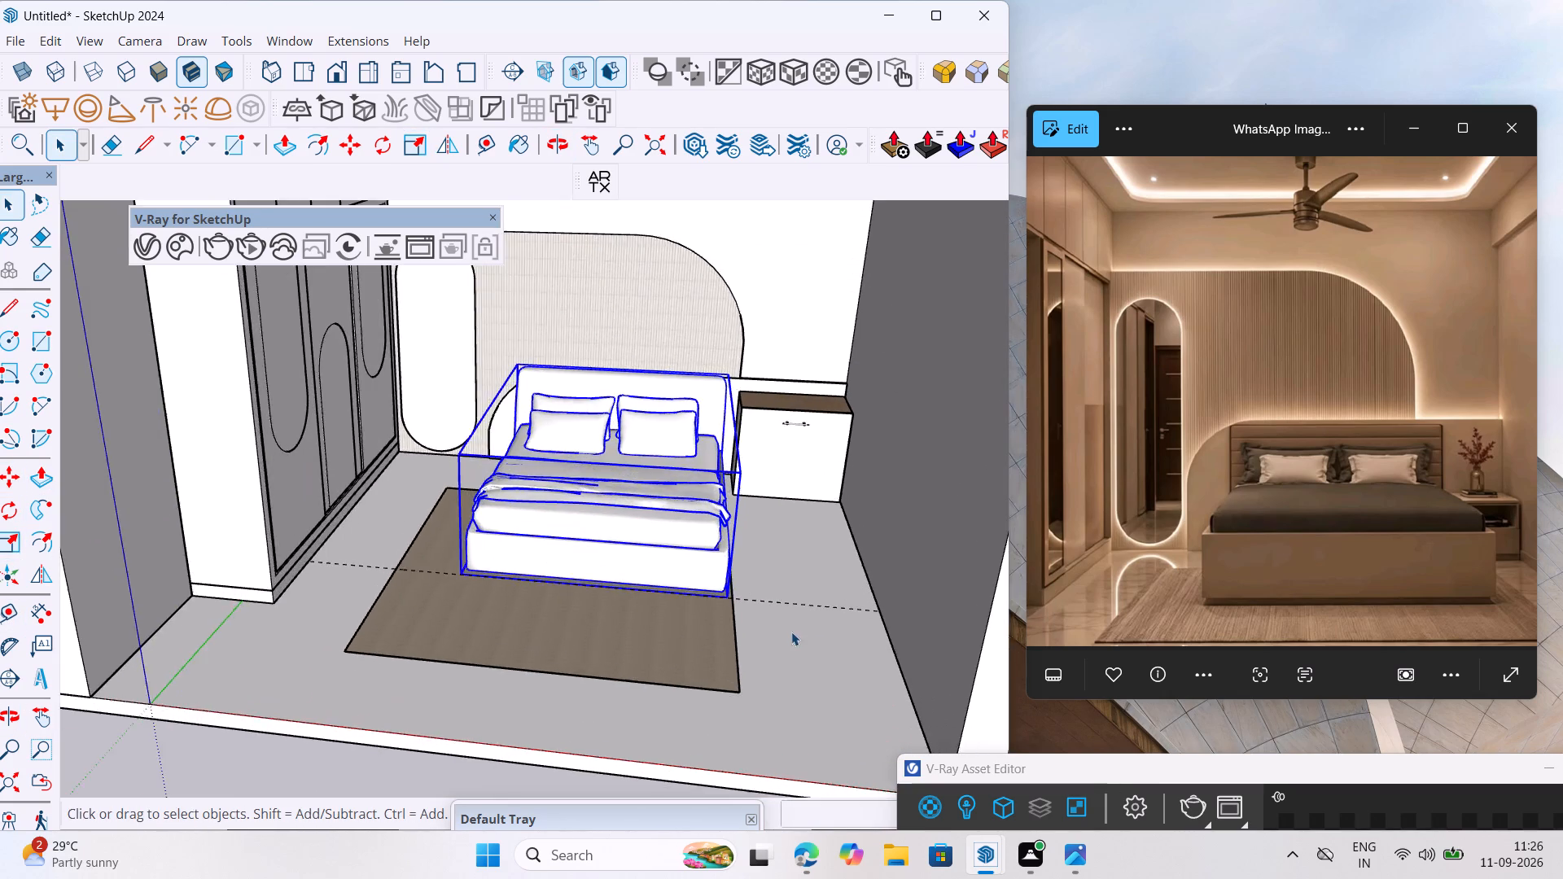
pyautogui.scroll(3, 791, 632)
pyautogui.moveTo(14, 613); pyautogui.dragTo(21, 612)
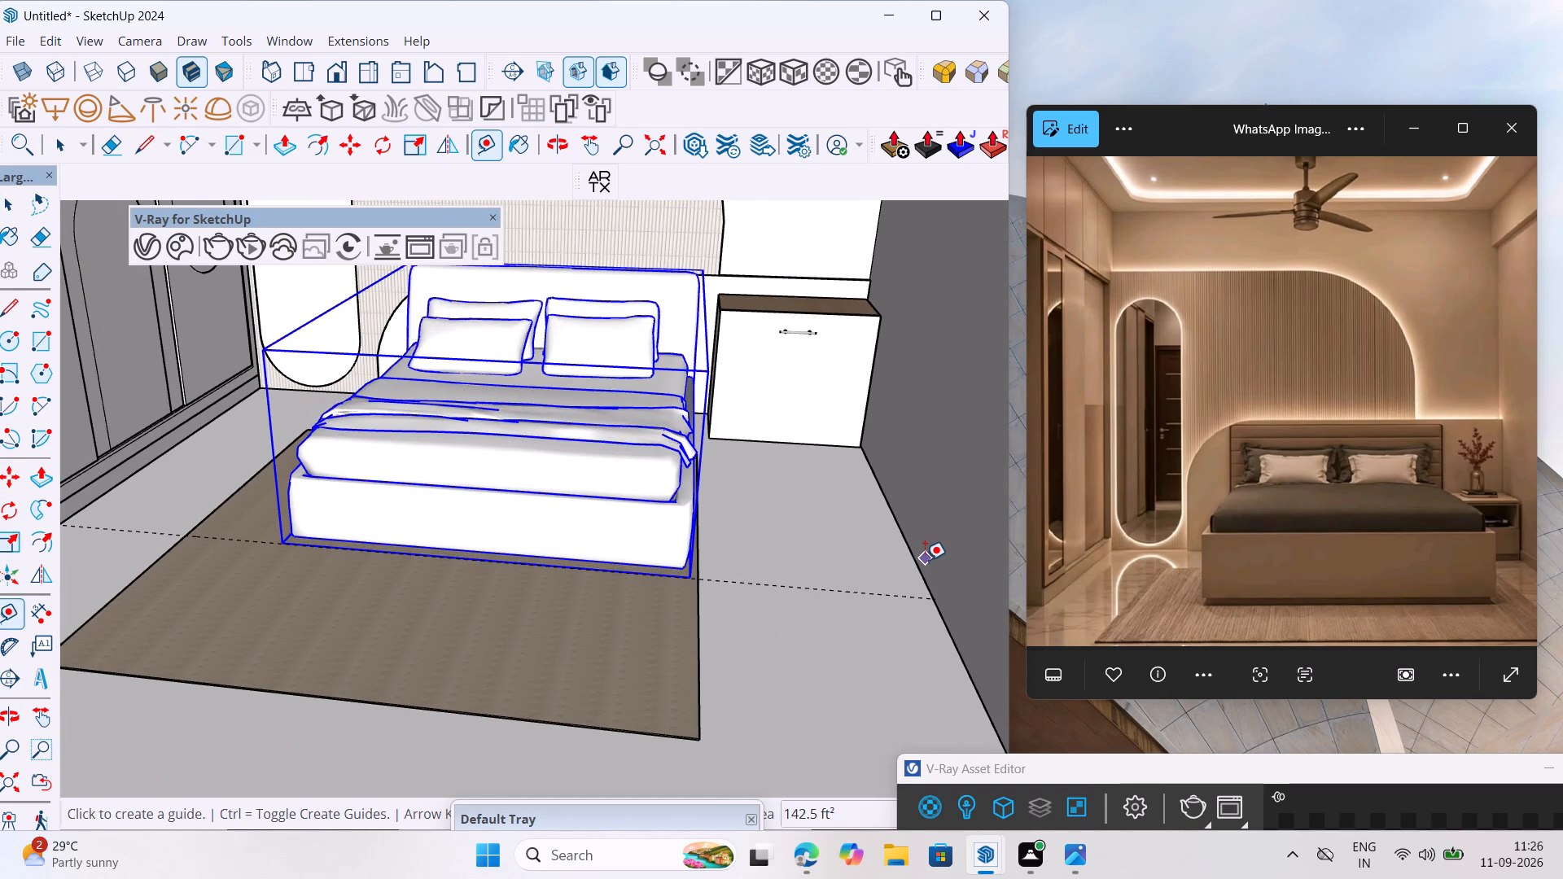
pyautogui.click(922, 567)
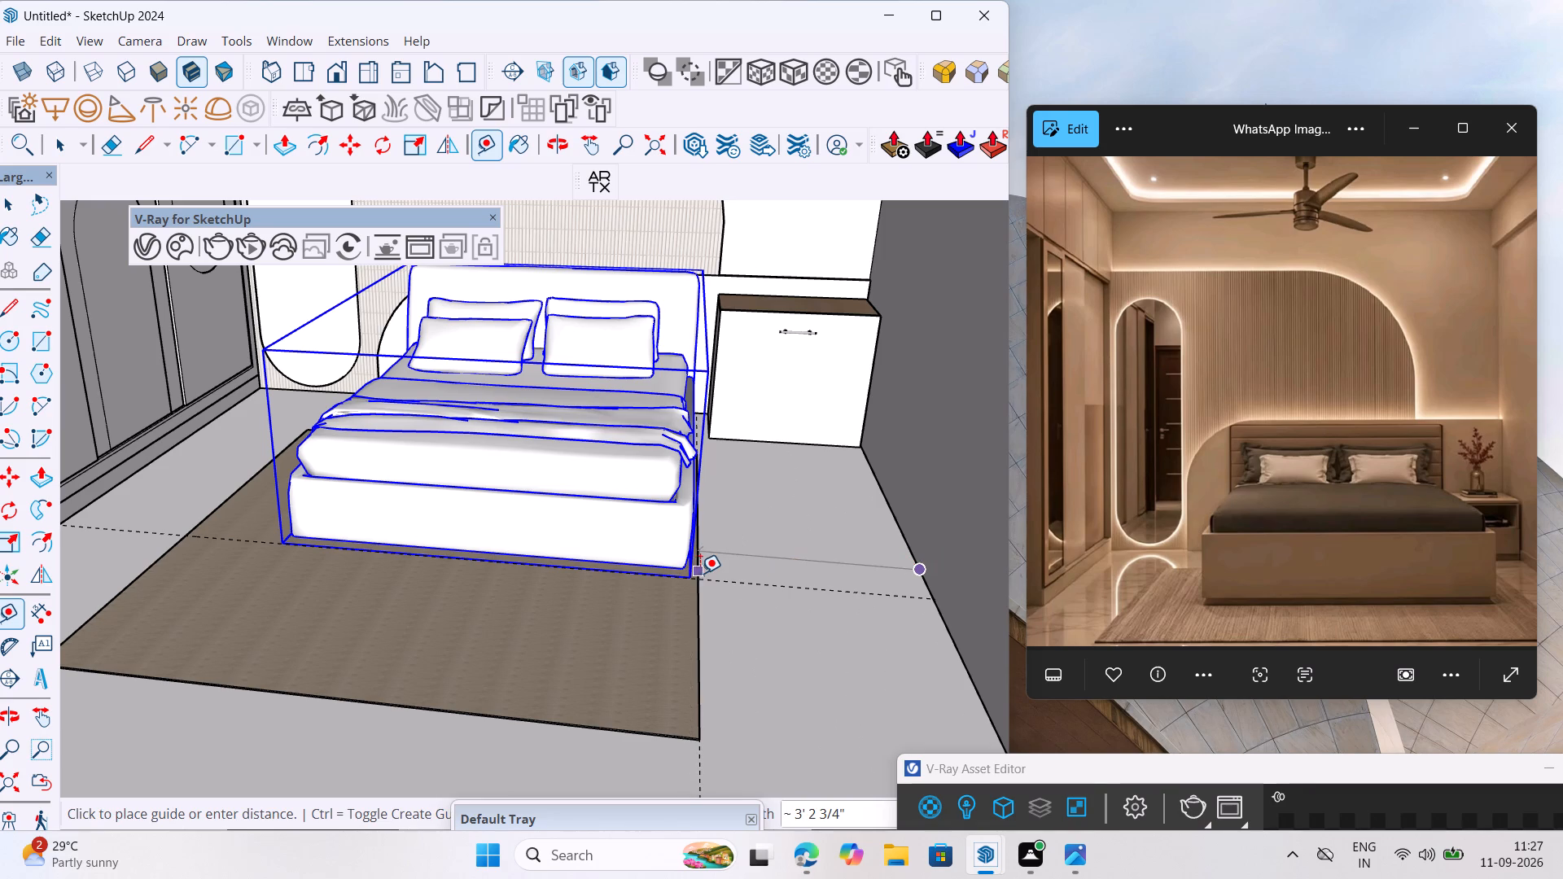
pyautogui.click(700, 573)
# Create a parallel guide 7' from the bed-side guide, on the wardrobe side of the bed.
pyautogui.click(699, 574)
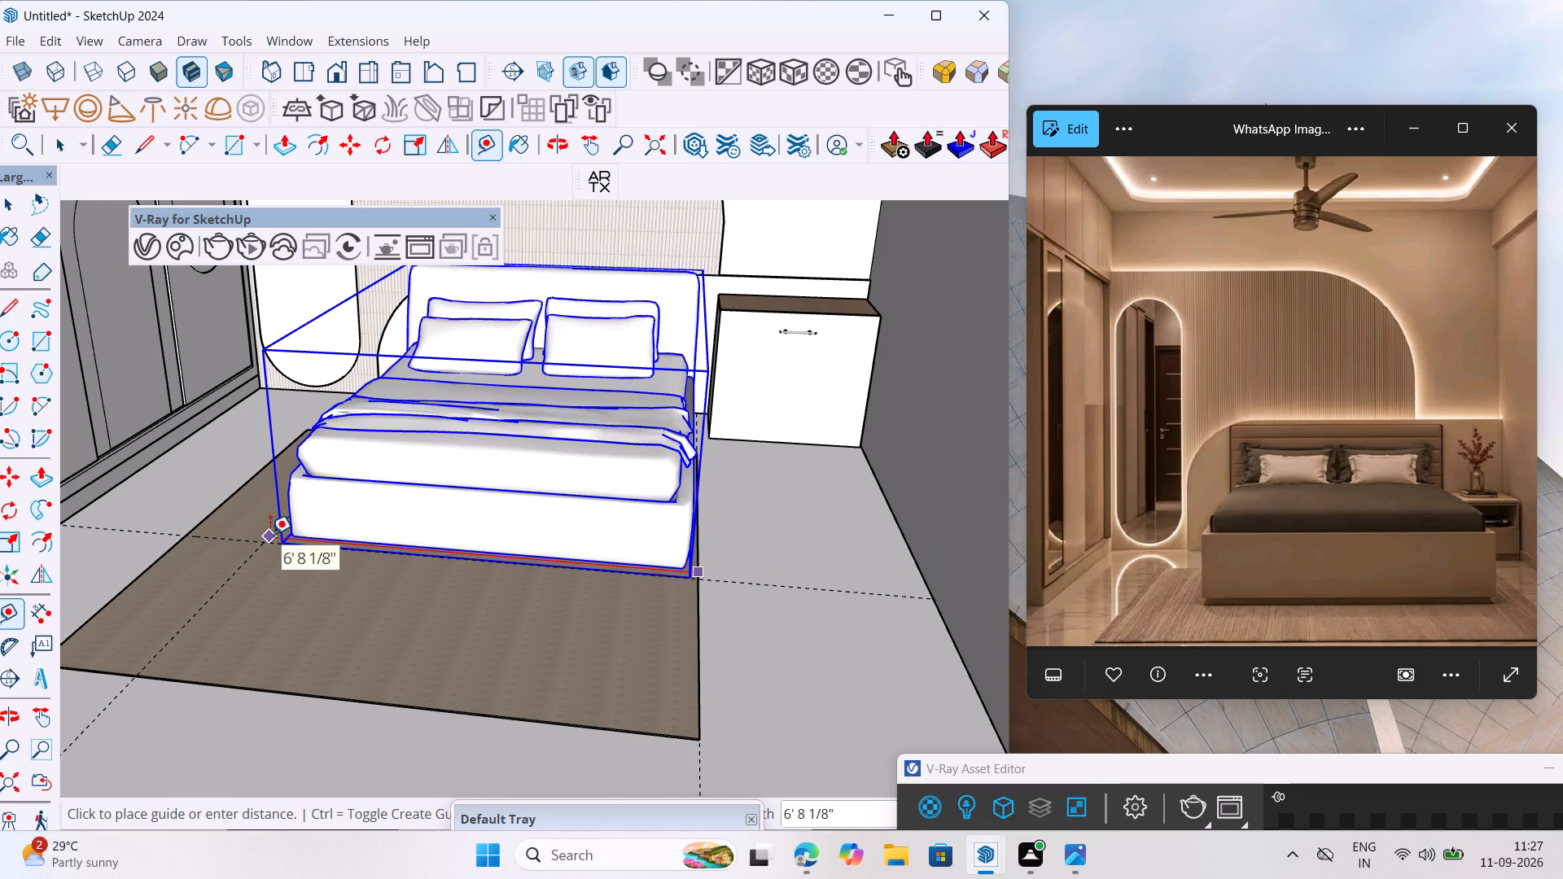
pyautogui.write("7'")
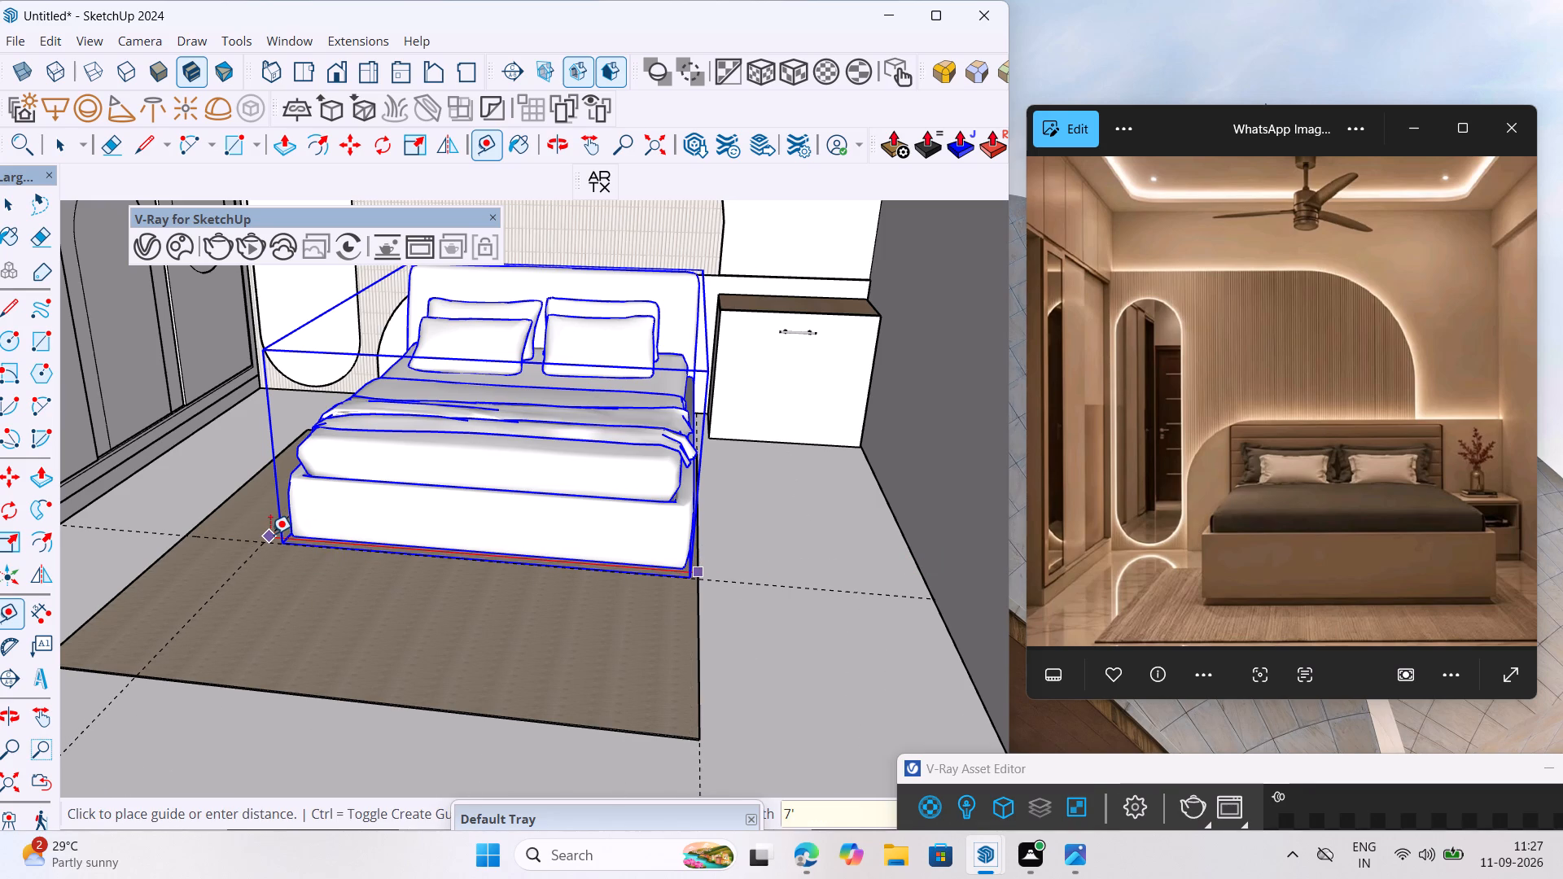
pyautogui.press('Return')
pyautogui.press('space')
pyautogui.moveTo(320, 510); pyautogui.dragTo(384, 502, button='middle')
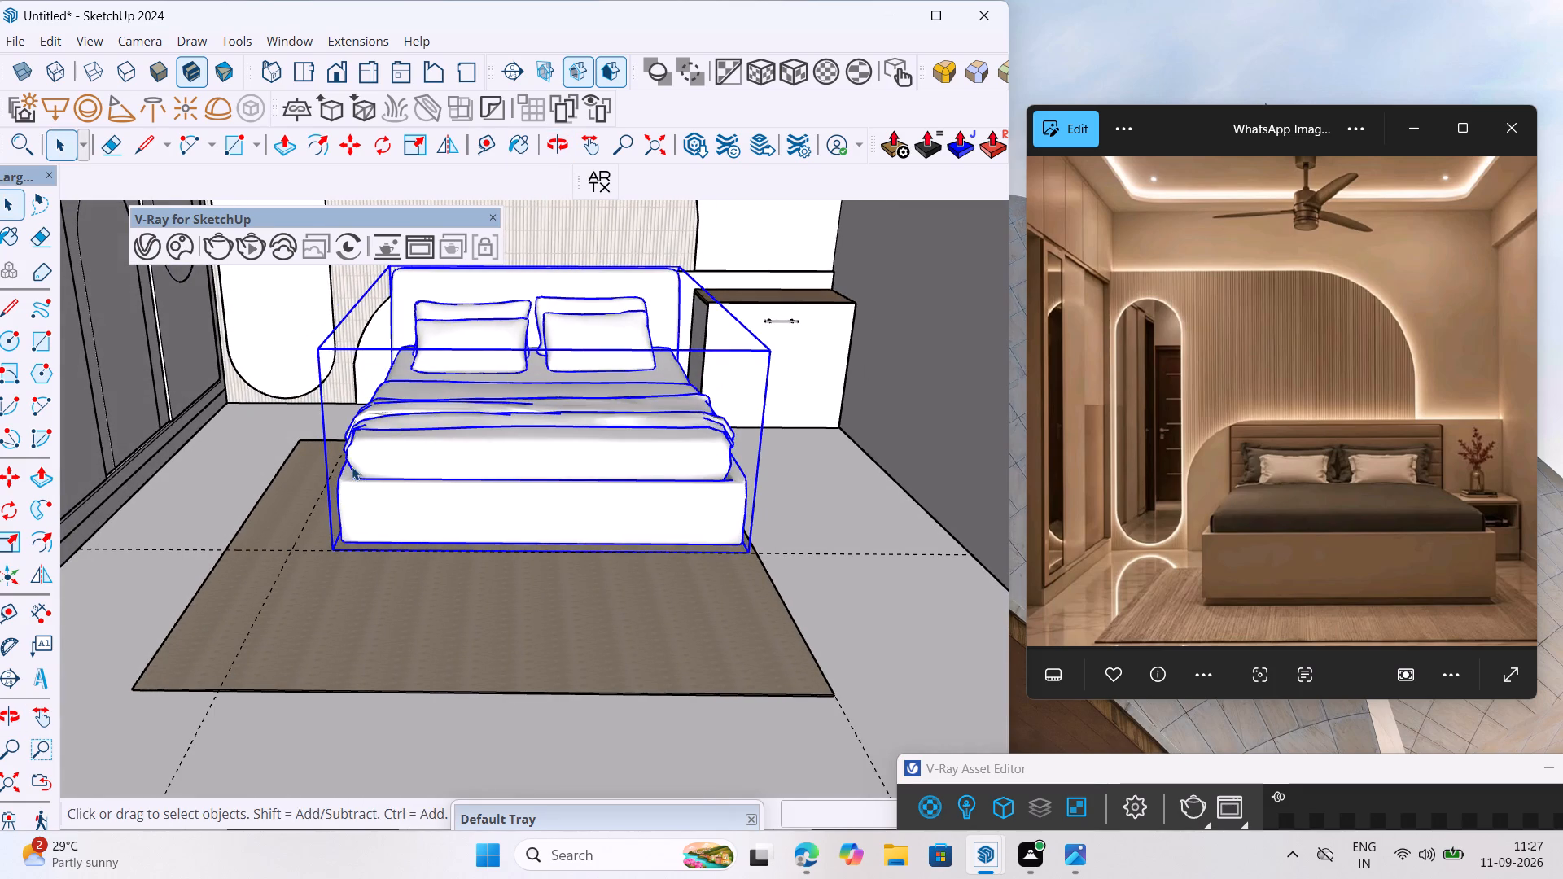
pyautogui.moveTo(352, 466); pyautogui.dragTo(473, 474, button='middle')
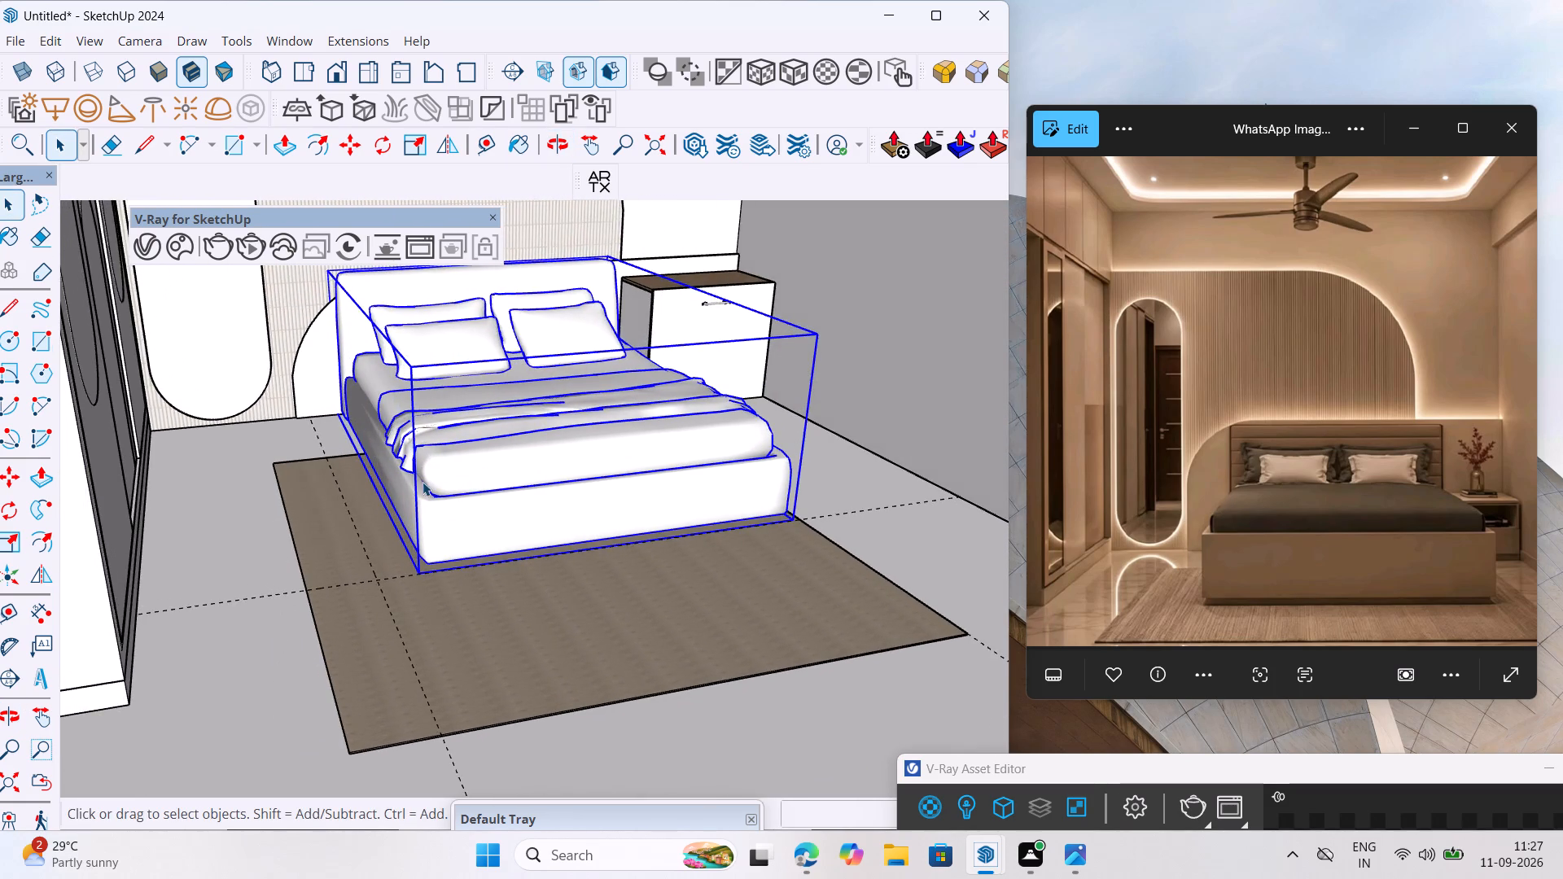
# Create another floor guide offset 4" from the 7' guide toward the bed.
pyautogui.scroll(4, 422, 482)
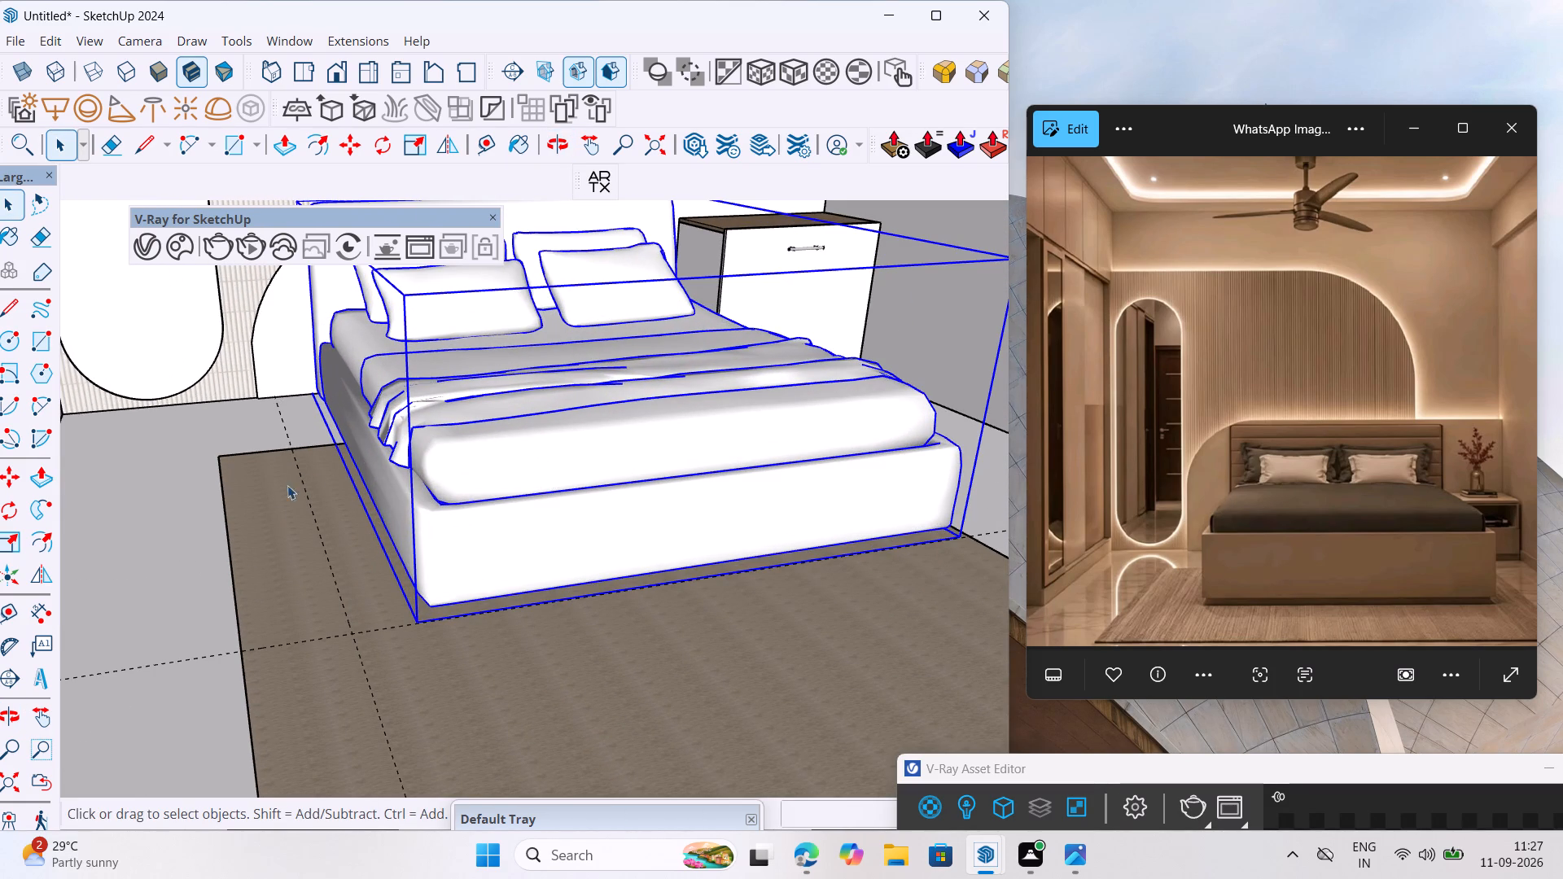
pyautogui.click(0, 611)
pyautogui.click(328, 574)
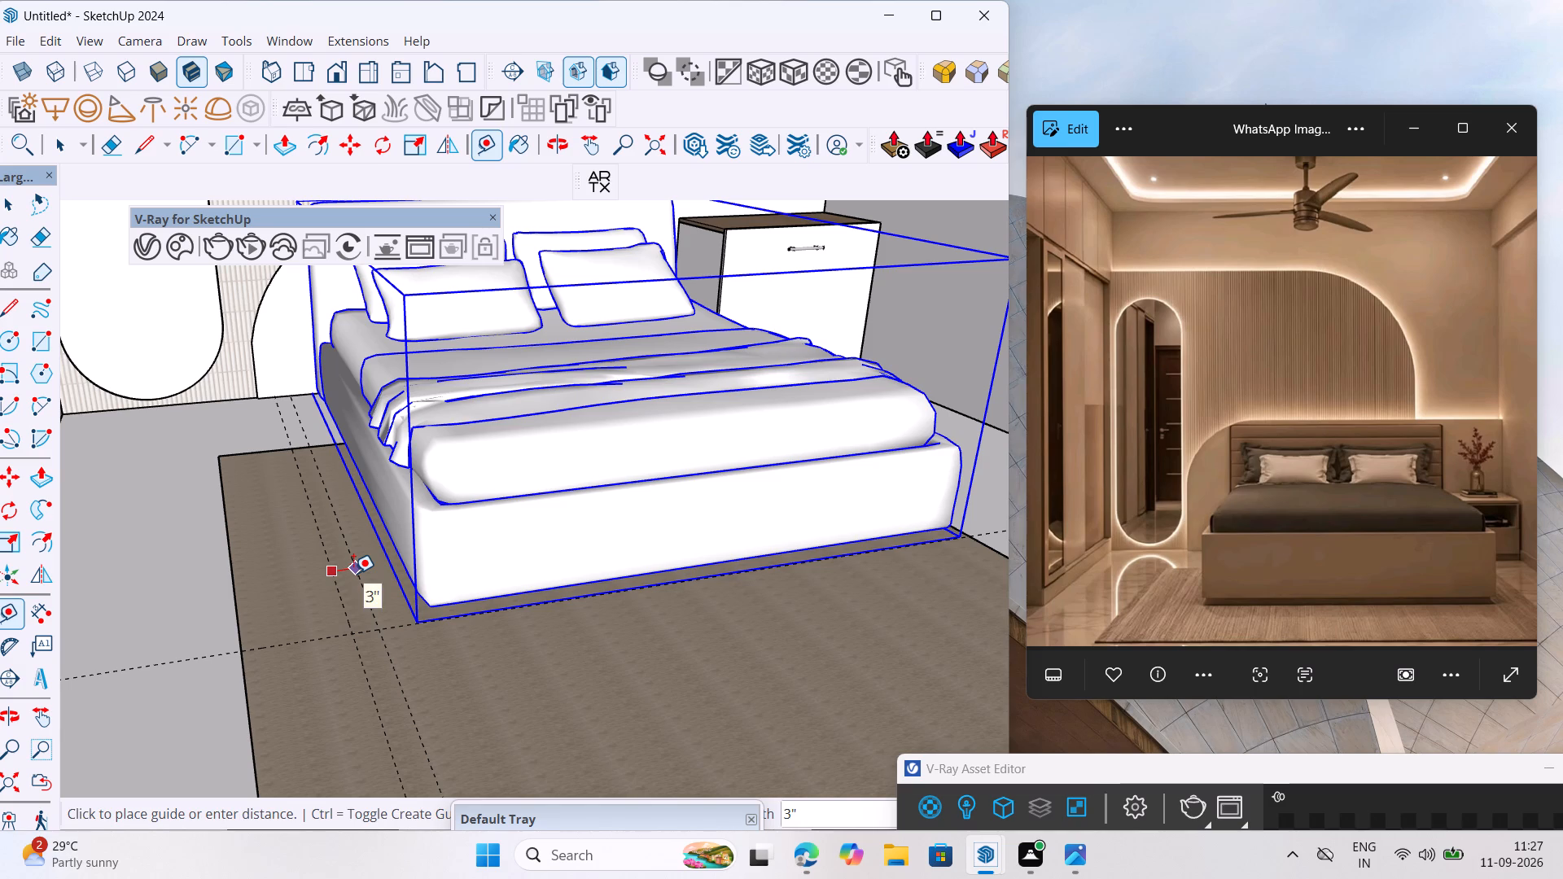
pyautogui.write('4"')
pyautogui.press('Return')
pyautogui.press('space')
# Scale the bed's width so its wardrobe-side edge meets the 4" offset guide.
pyautogui.click(422, 538)
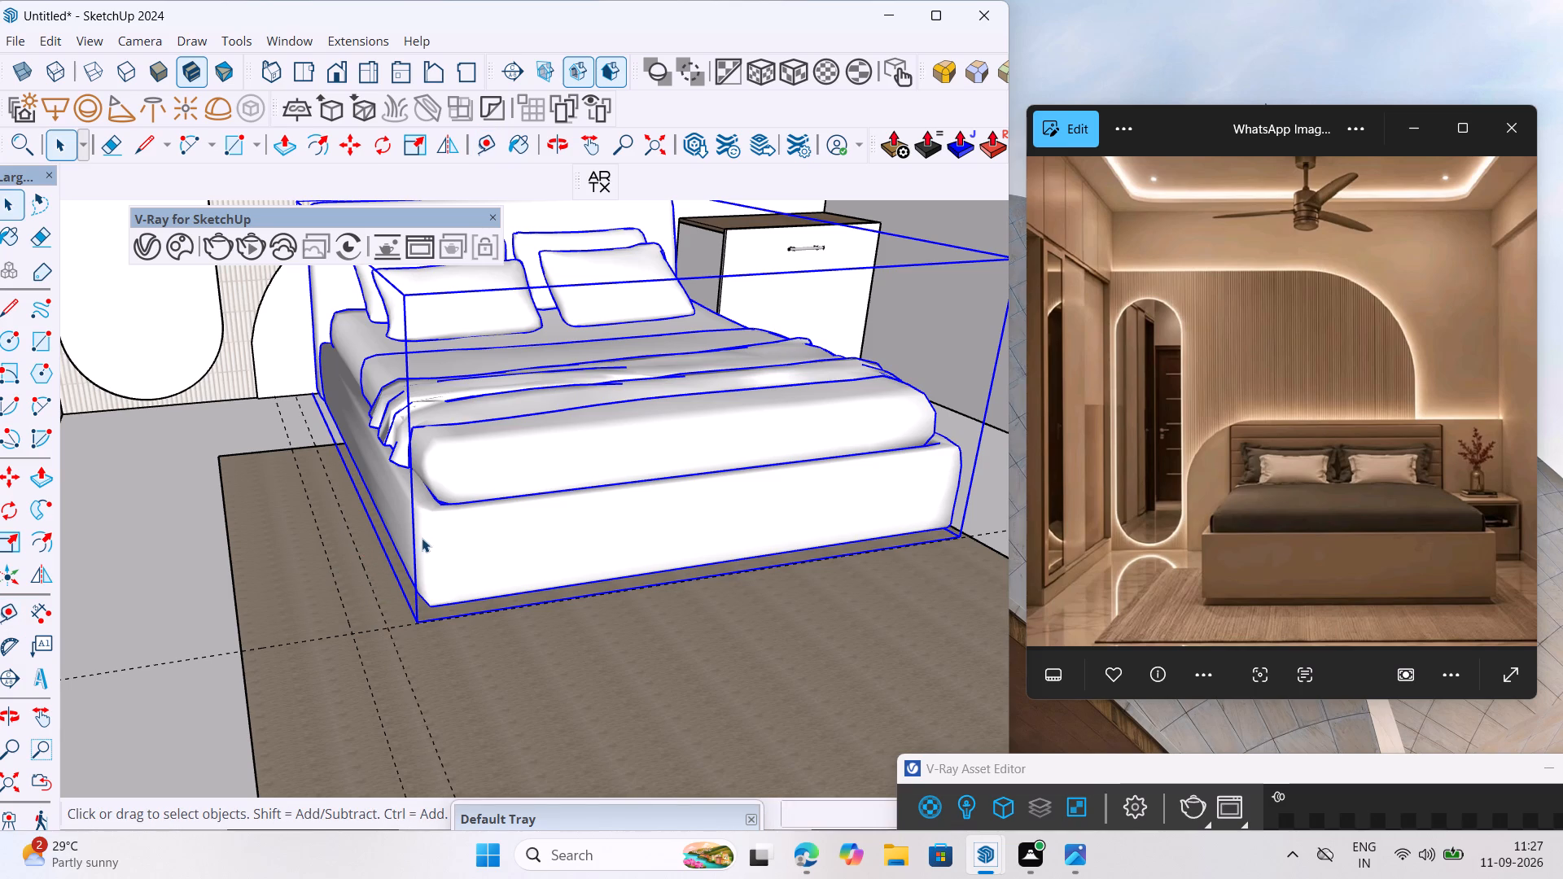
pyautogui.press('s')
pyautogui.scroll(3, 352, 531)
pyautogui.scroll(5, 347, 464)
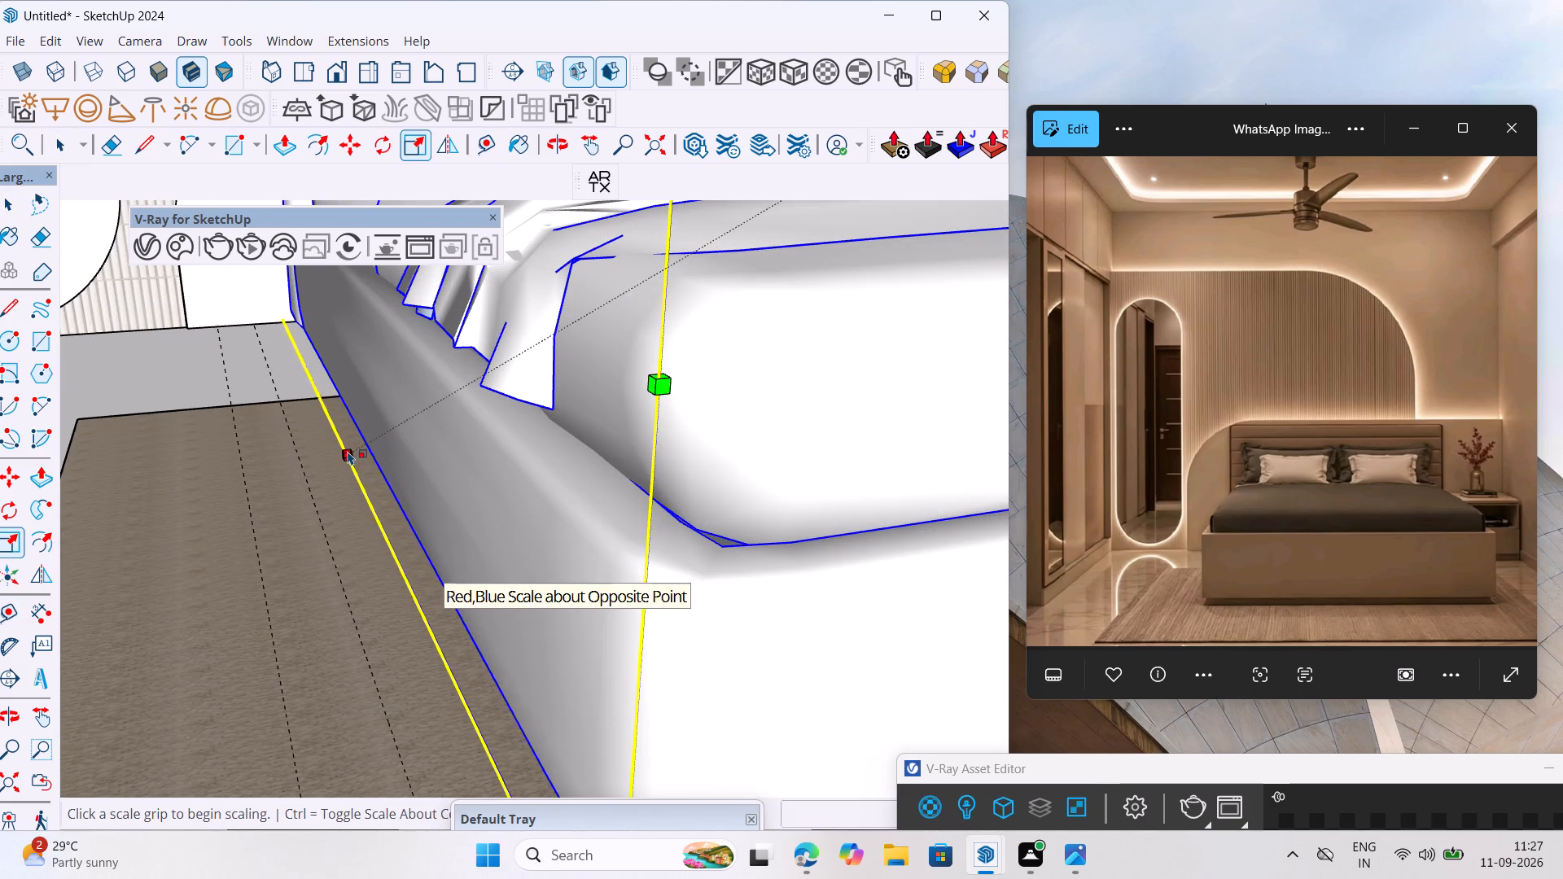
pyautogui.click(348, 451)
pyautogui.click(309, 470)
pyautogui.scroll(-8, 282, 458)
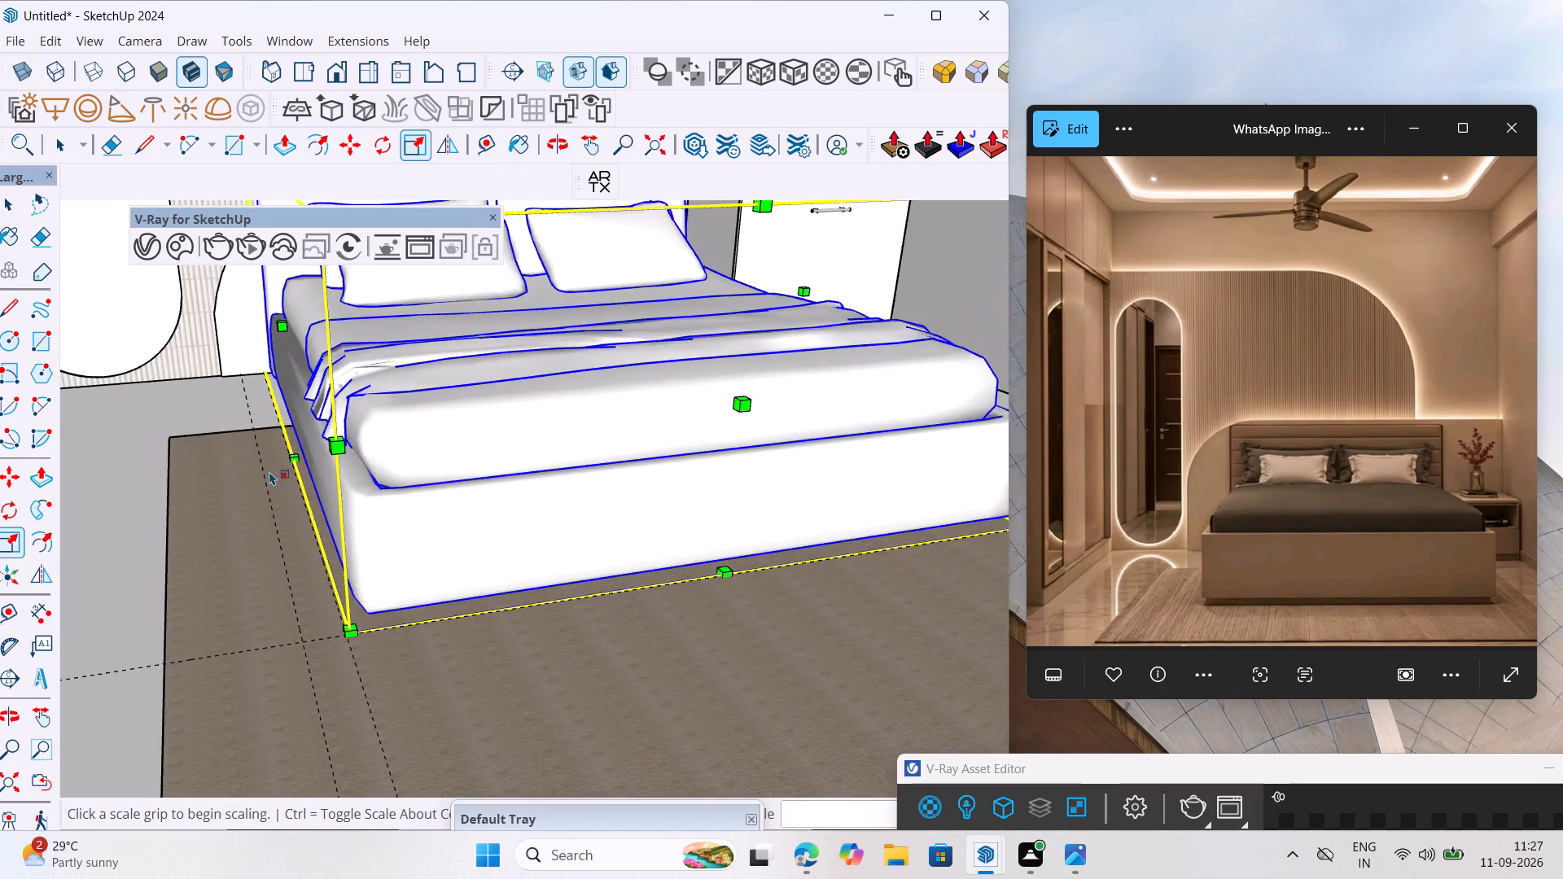
pyautogui.scroll(-6, 269, 471)
pyautogui.press('space')
# Scale the bed's height down to about 0.79 so the headboard sits below the top of the low wall panel.
pyautogui.scroll(-6, 402, 624)
pyautogui.moveTo(420, 617); pyautogui.dragTo(314, 597, button='middle')
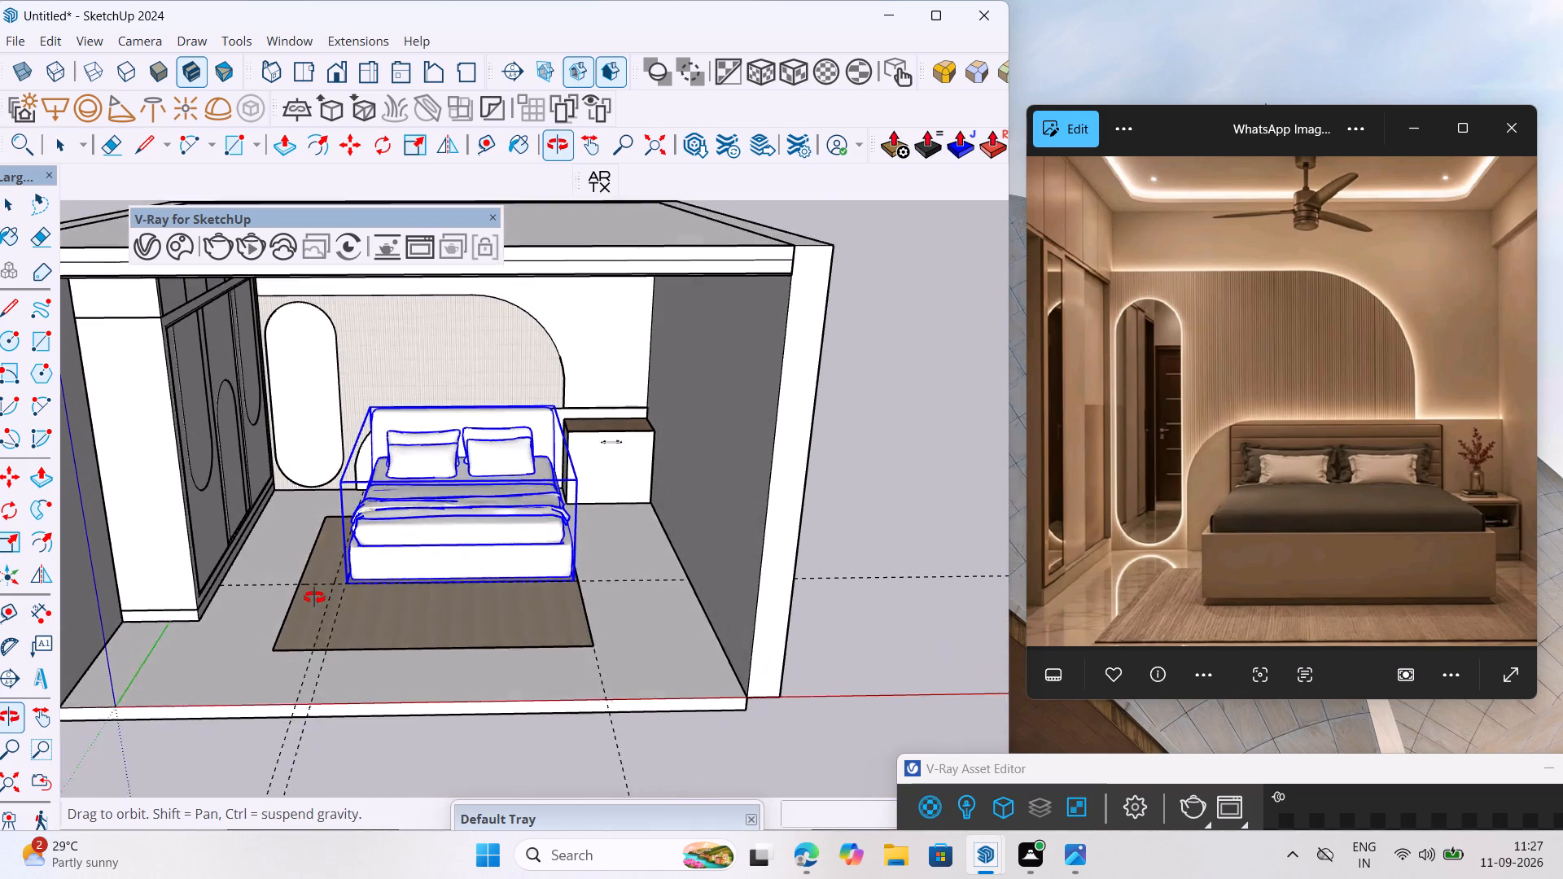
pyautogui.moveTo(314, 597); pyautogui.dragTo(359, 571, button='middle')
pyautogui.scroll(7, 353, 447)
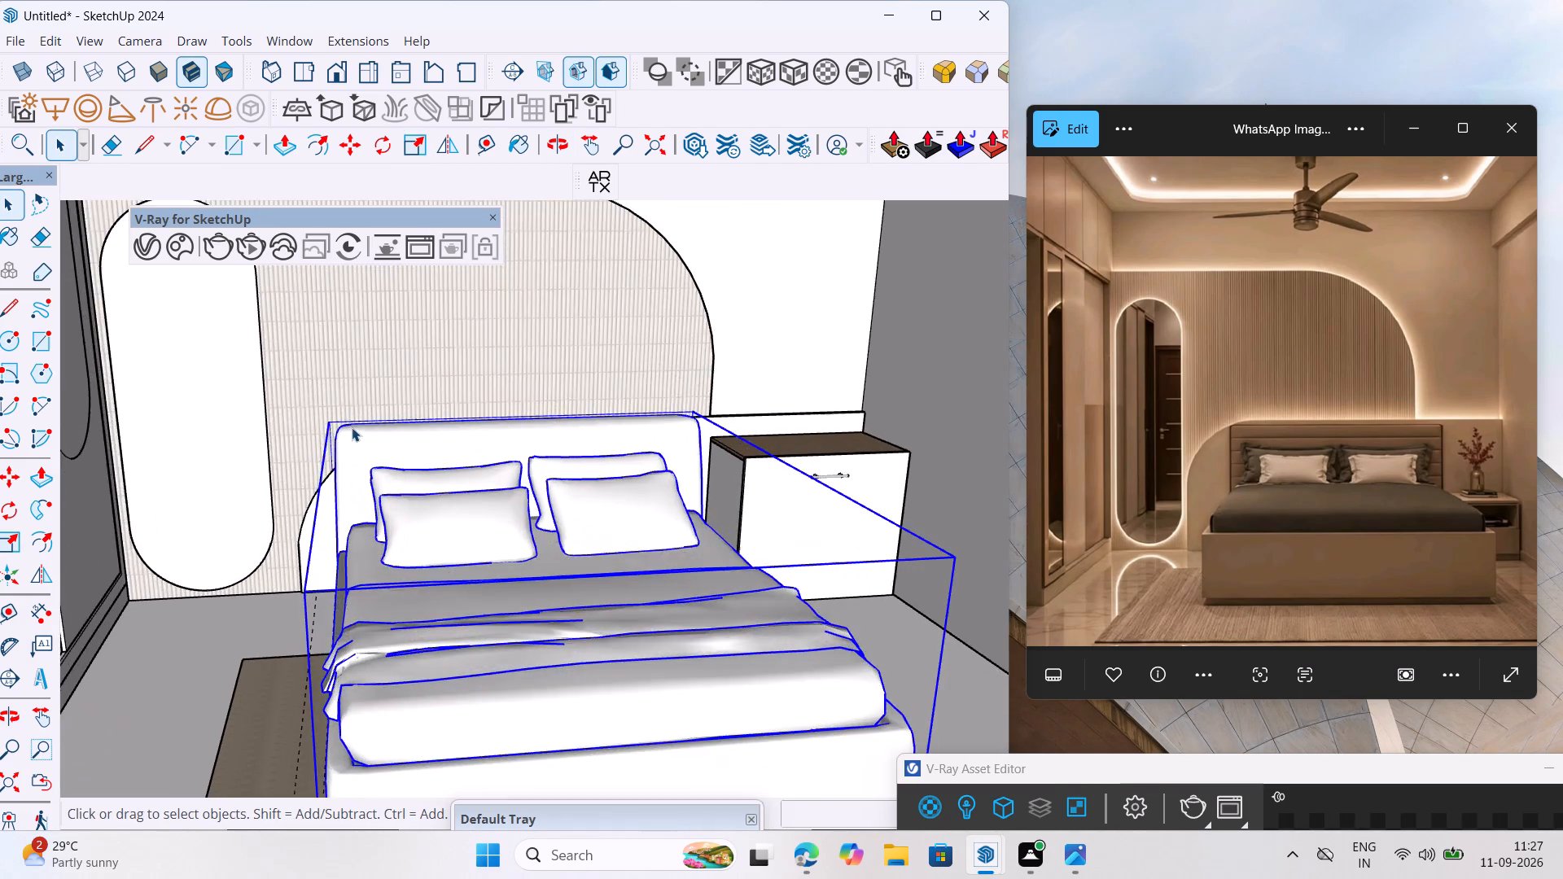
pyautogui.scroll(5, 372, 431)
pyautogui.click(438, 428)
pyautogui.press('s')
pyautogui.scroll(1, 442, 439)
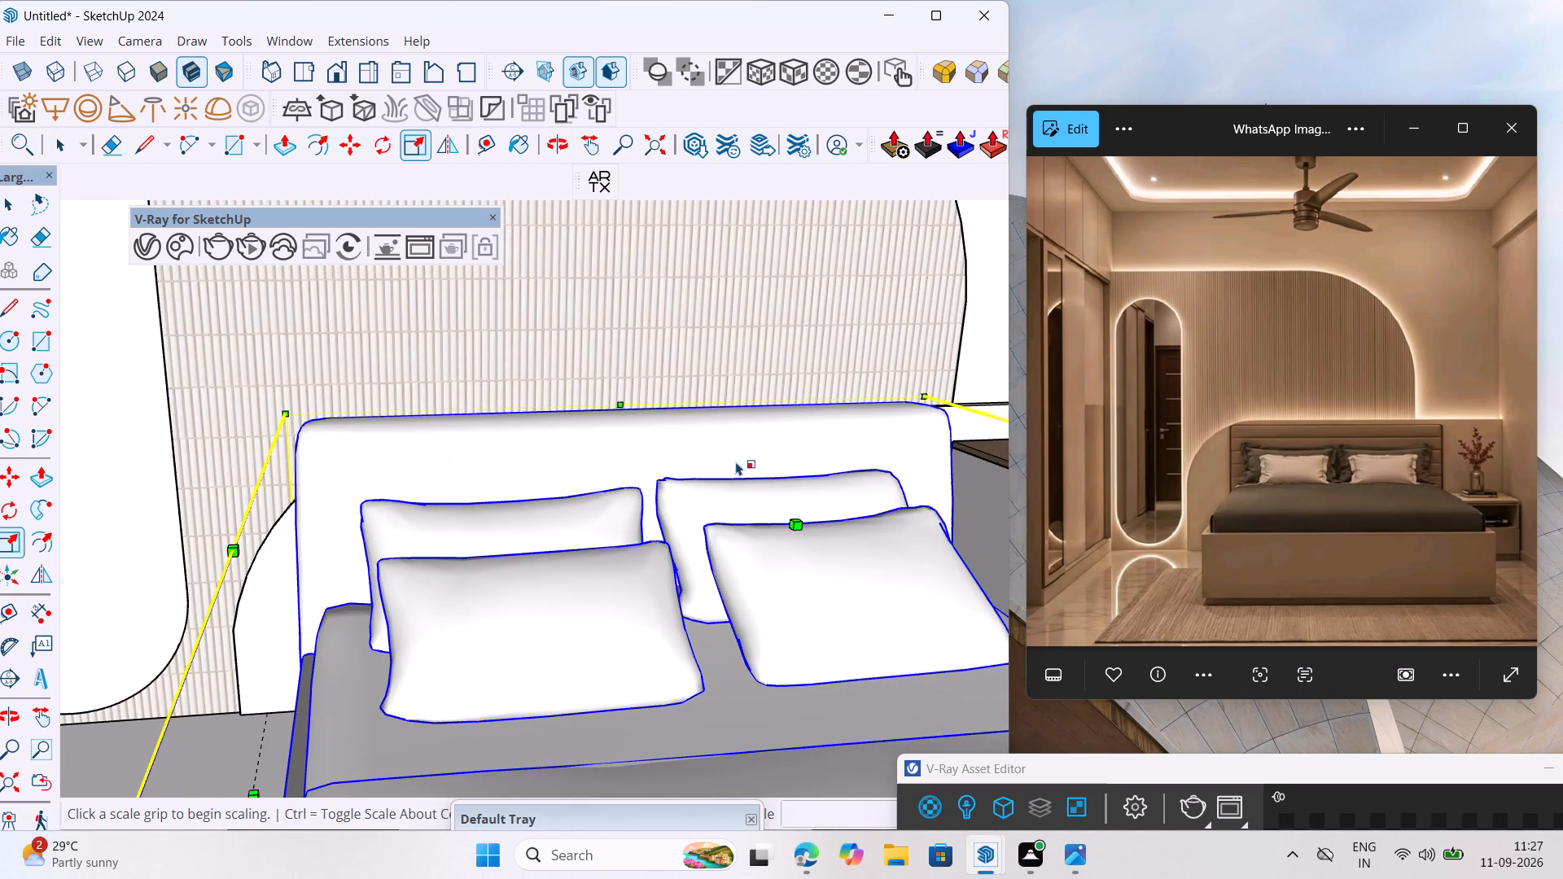
pyautogui.click(798, 521)
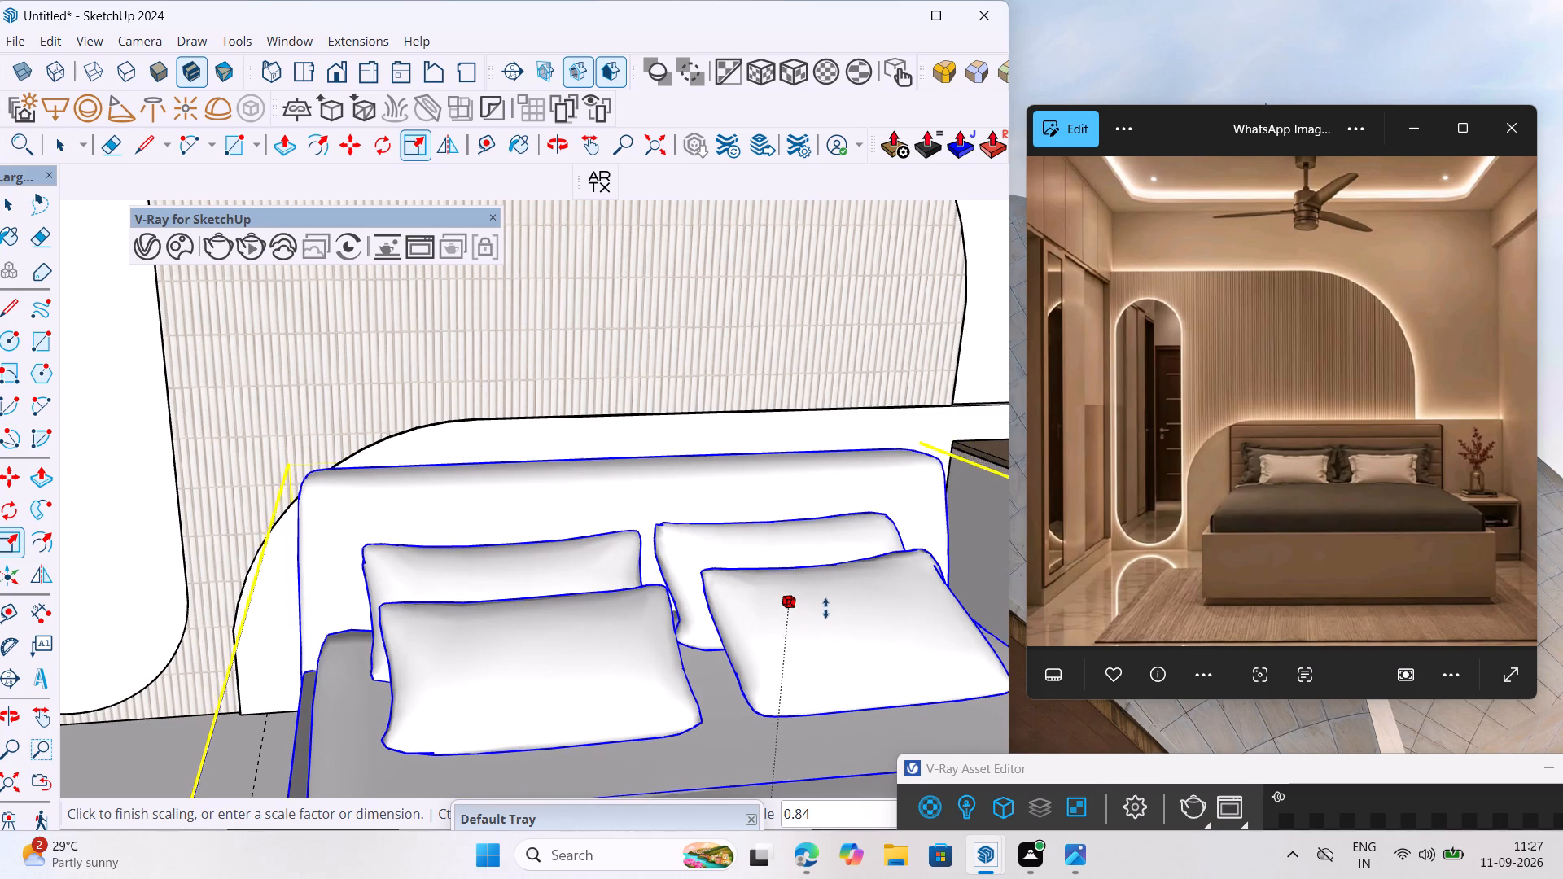
pyautogui.click(834, 631)
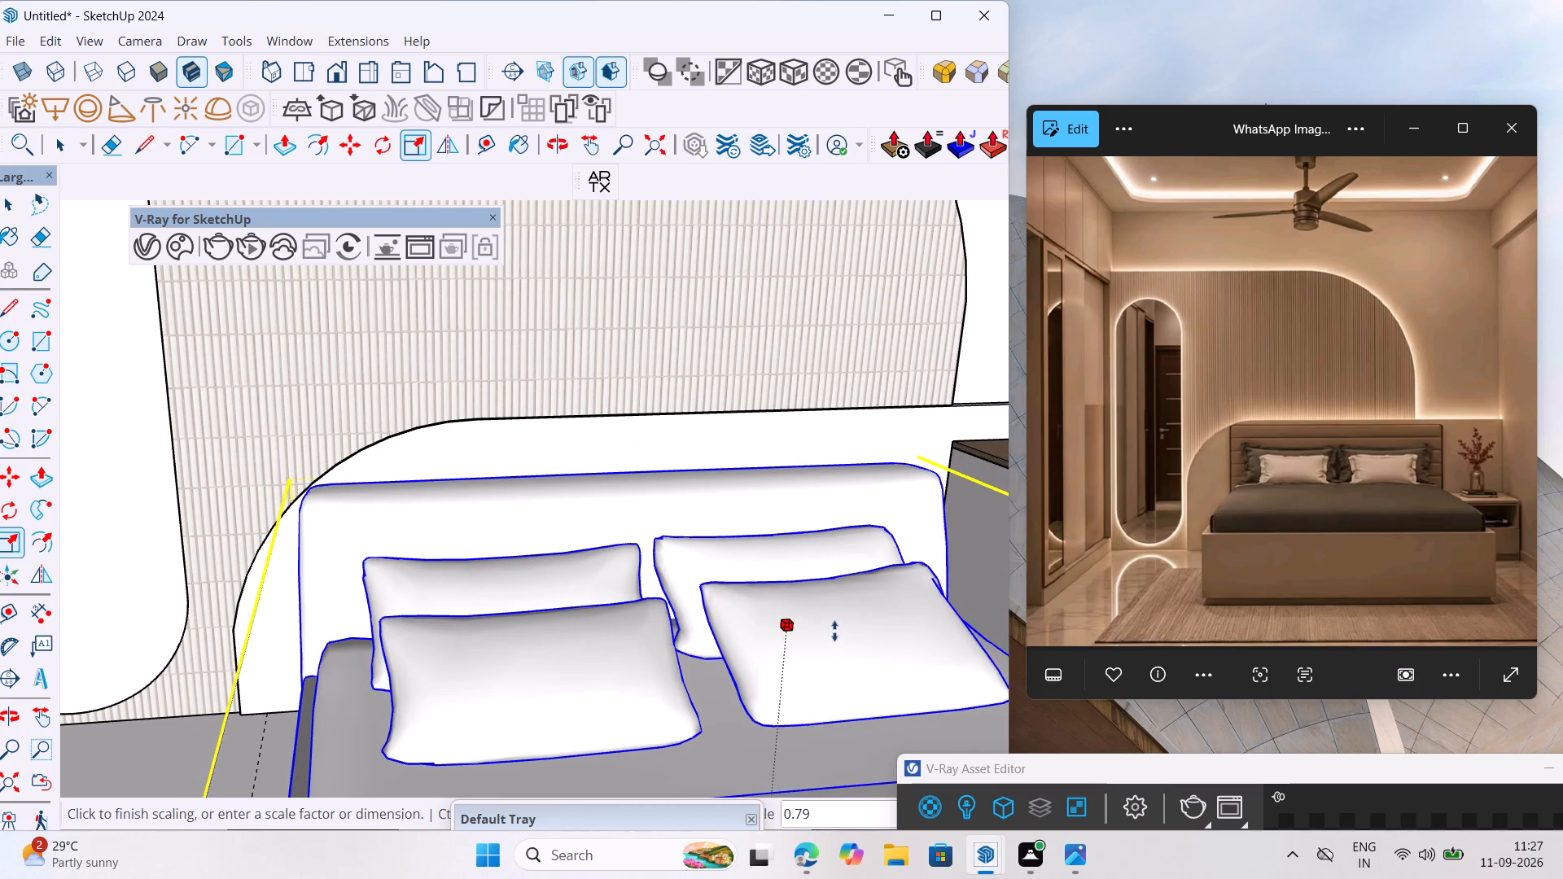
pyautogui.scroll(-12, 781, 466)
pyautogui.moveTo(738, 604); pyautogui.dragTo(754, 549, button='middle')
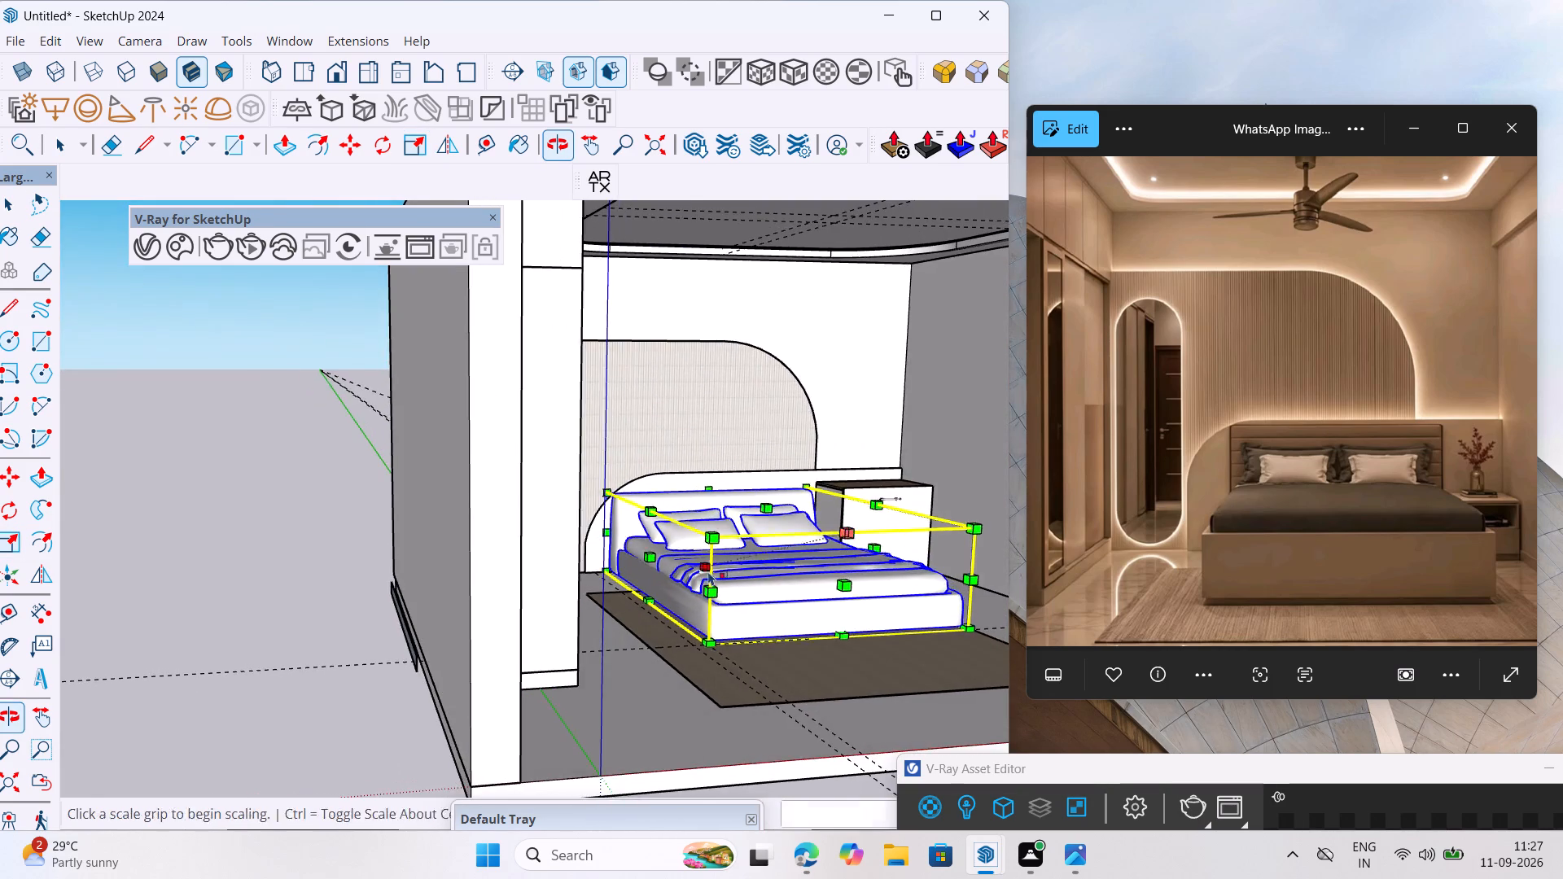
pyautogui.press('space')
pyautogui.scroll(-13, 533, 518)
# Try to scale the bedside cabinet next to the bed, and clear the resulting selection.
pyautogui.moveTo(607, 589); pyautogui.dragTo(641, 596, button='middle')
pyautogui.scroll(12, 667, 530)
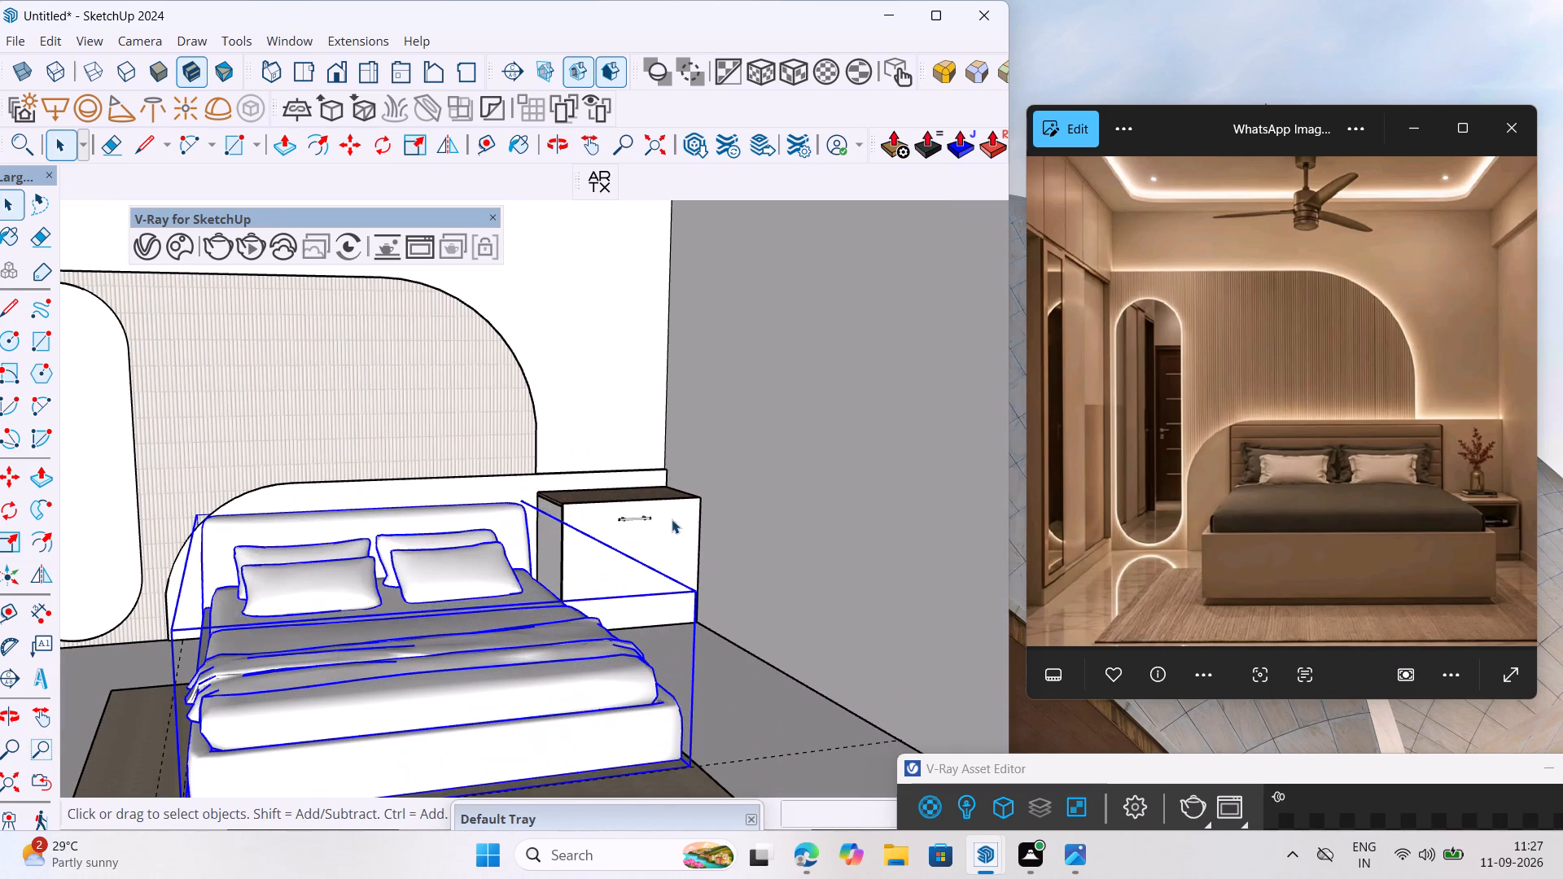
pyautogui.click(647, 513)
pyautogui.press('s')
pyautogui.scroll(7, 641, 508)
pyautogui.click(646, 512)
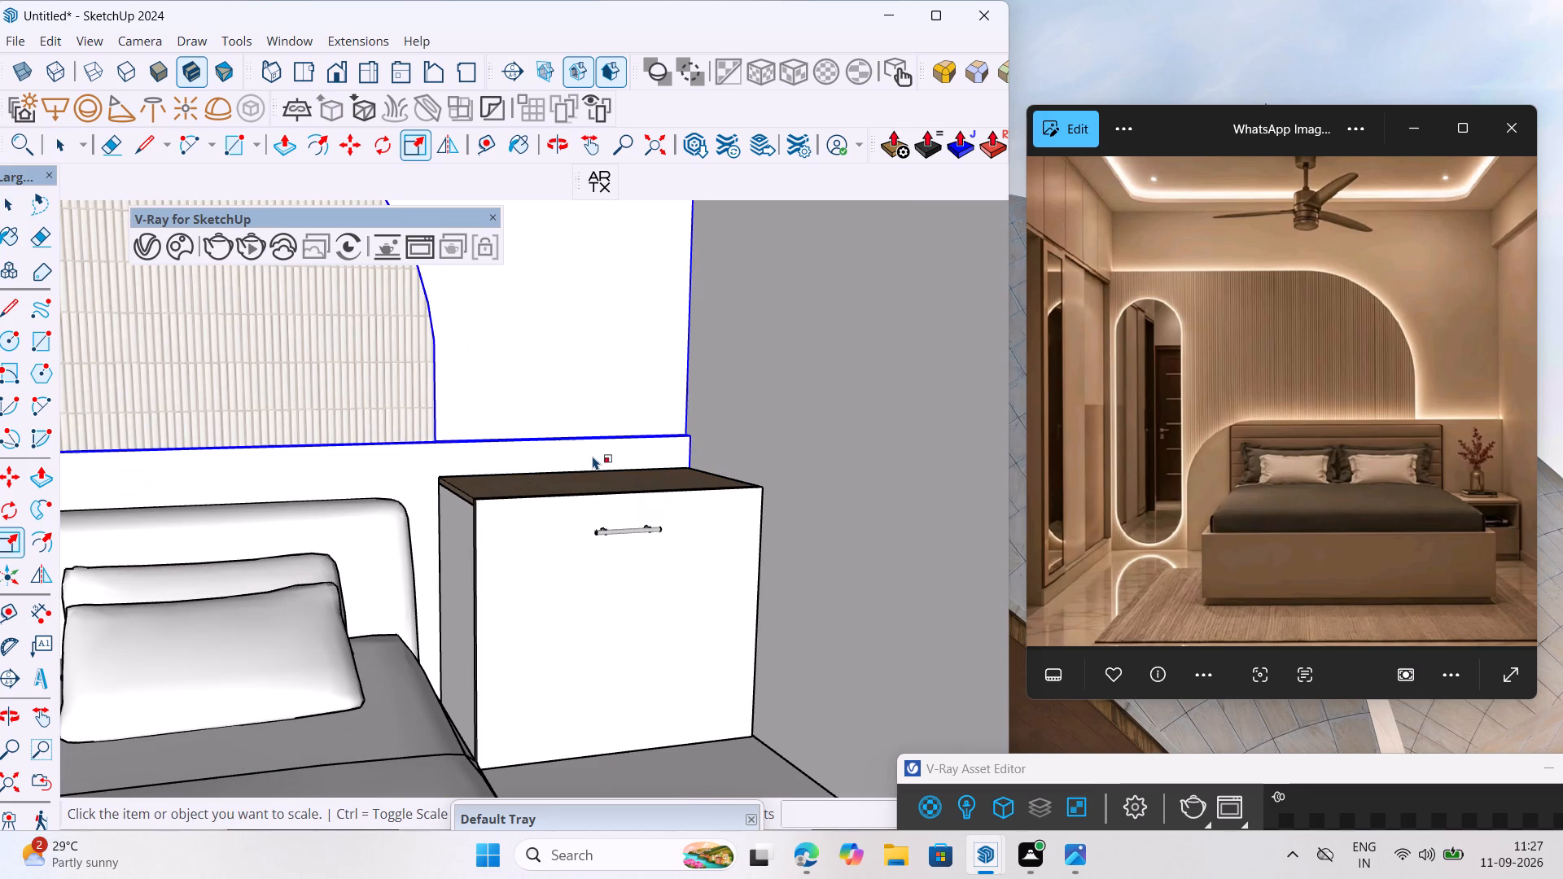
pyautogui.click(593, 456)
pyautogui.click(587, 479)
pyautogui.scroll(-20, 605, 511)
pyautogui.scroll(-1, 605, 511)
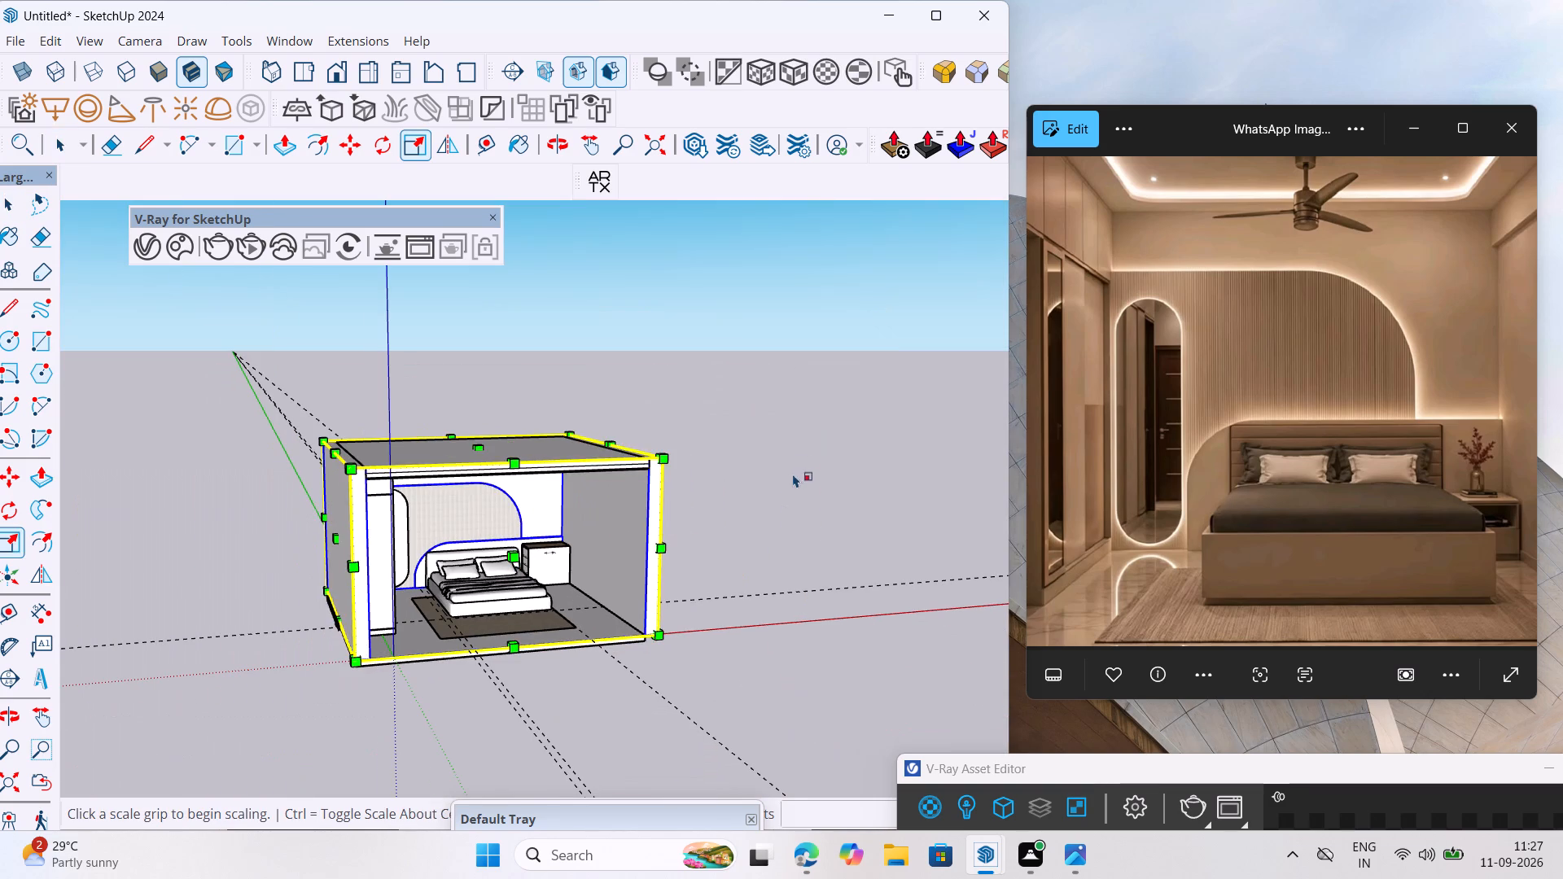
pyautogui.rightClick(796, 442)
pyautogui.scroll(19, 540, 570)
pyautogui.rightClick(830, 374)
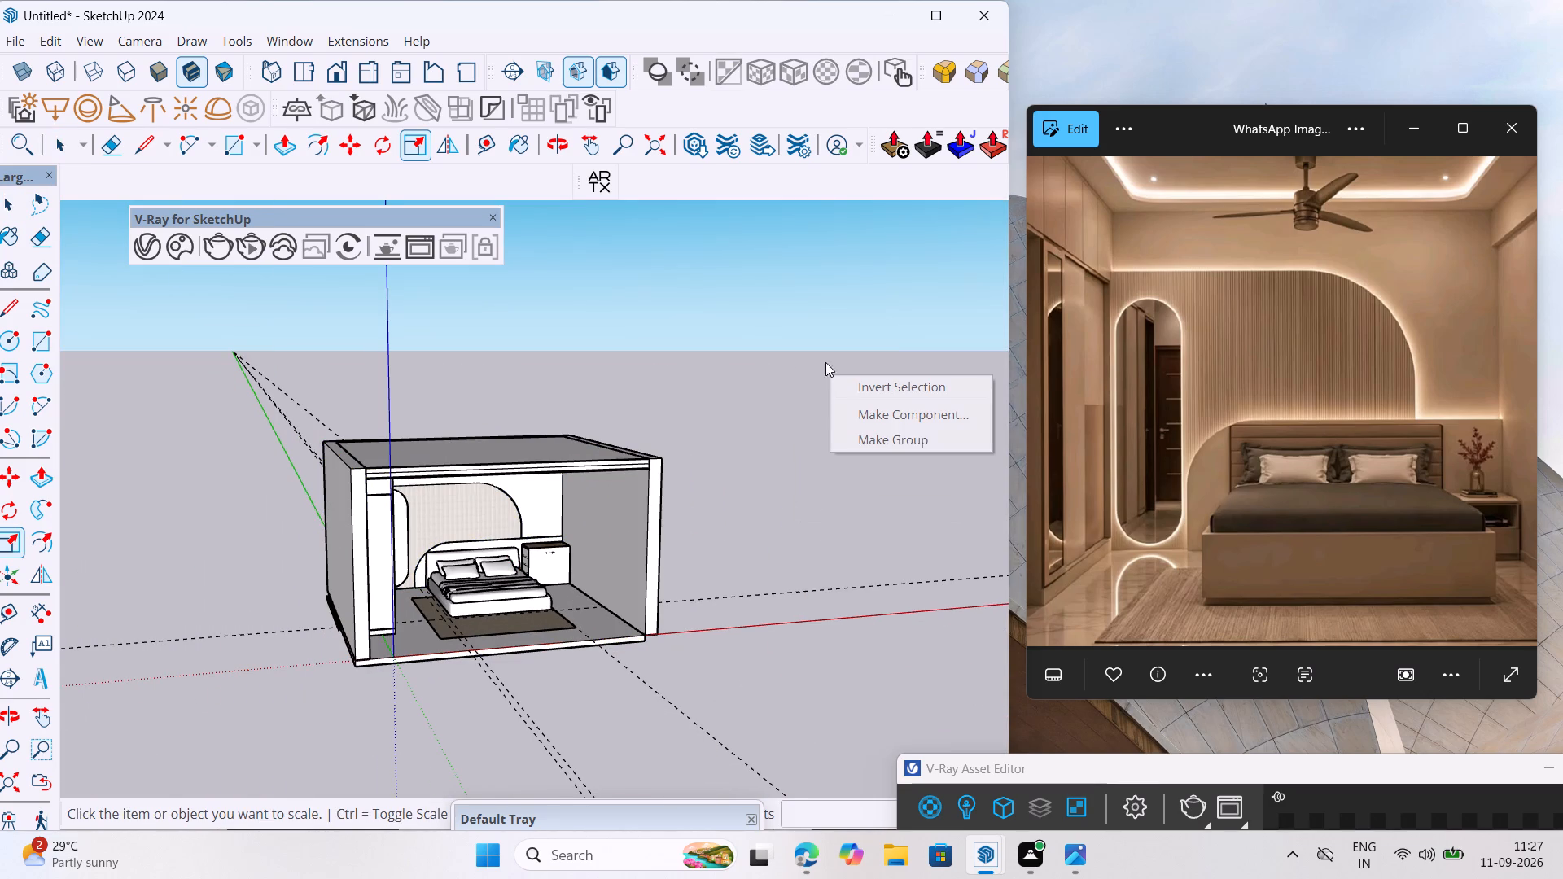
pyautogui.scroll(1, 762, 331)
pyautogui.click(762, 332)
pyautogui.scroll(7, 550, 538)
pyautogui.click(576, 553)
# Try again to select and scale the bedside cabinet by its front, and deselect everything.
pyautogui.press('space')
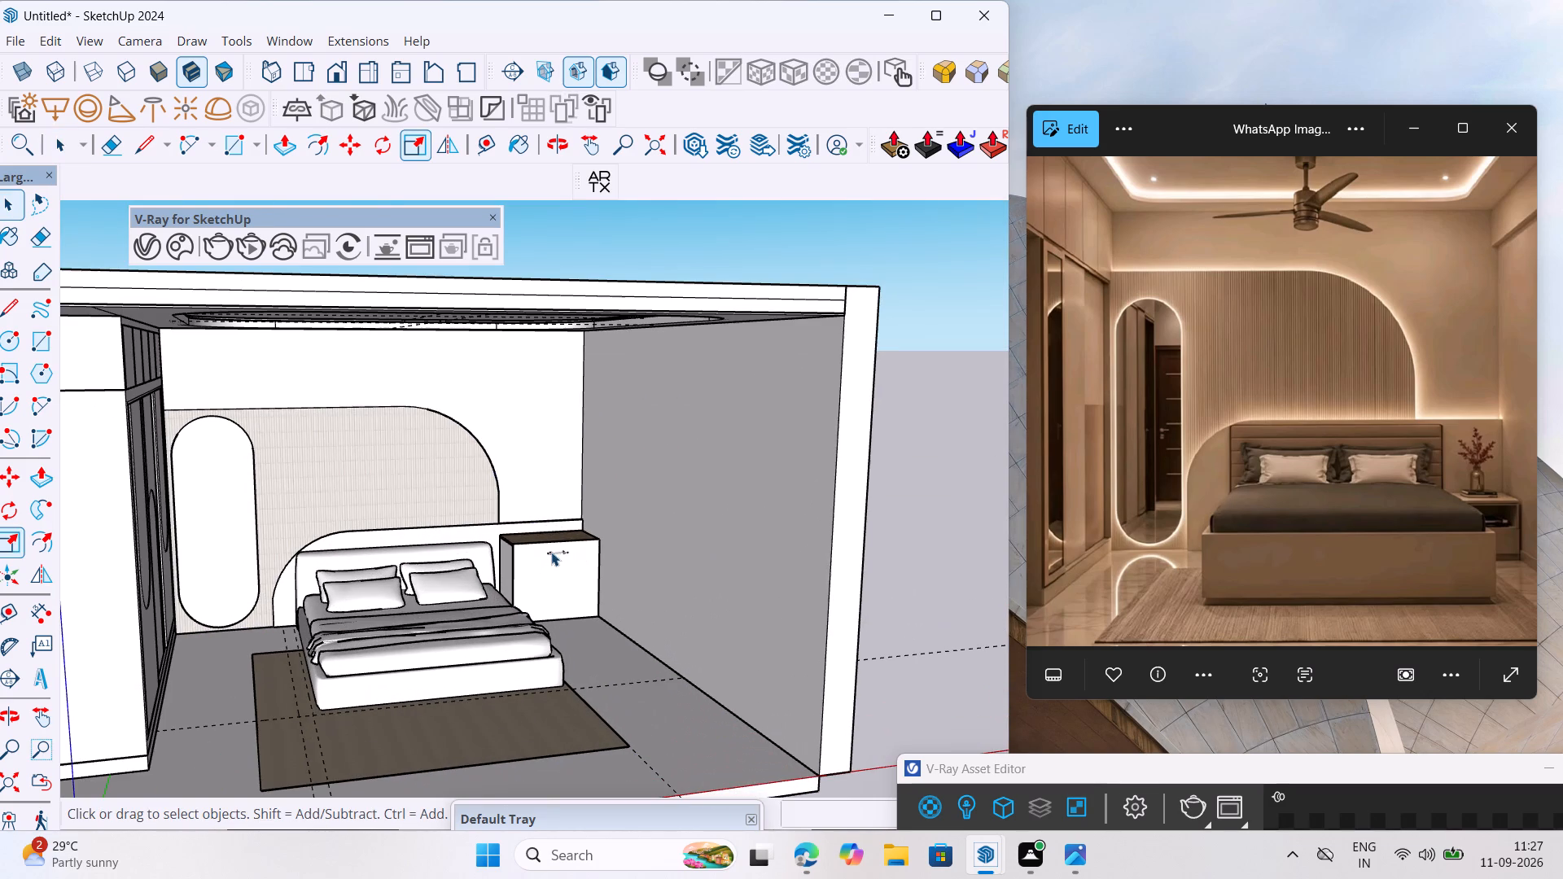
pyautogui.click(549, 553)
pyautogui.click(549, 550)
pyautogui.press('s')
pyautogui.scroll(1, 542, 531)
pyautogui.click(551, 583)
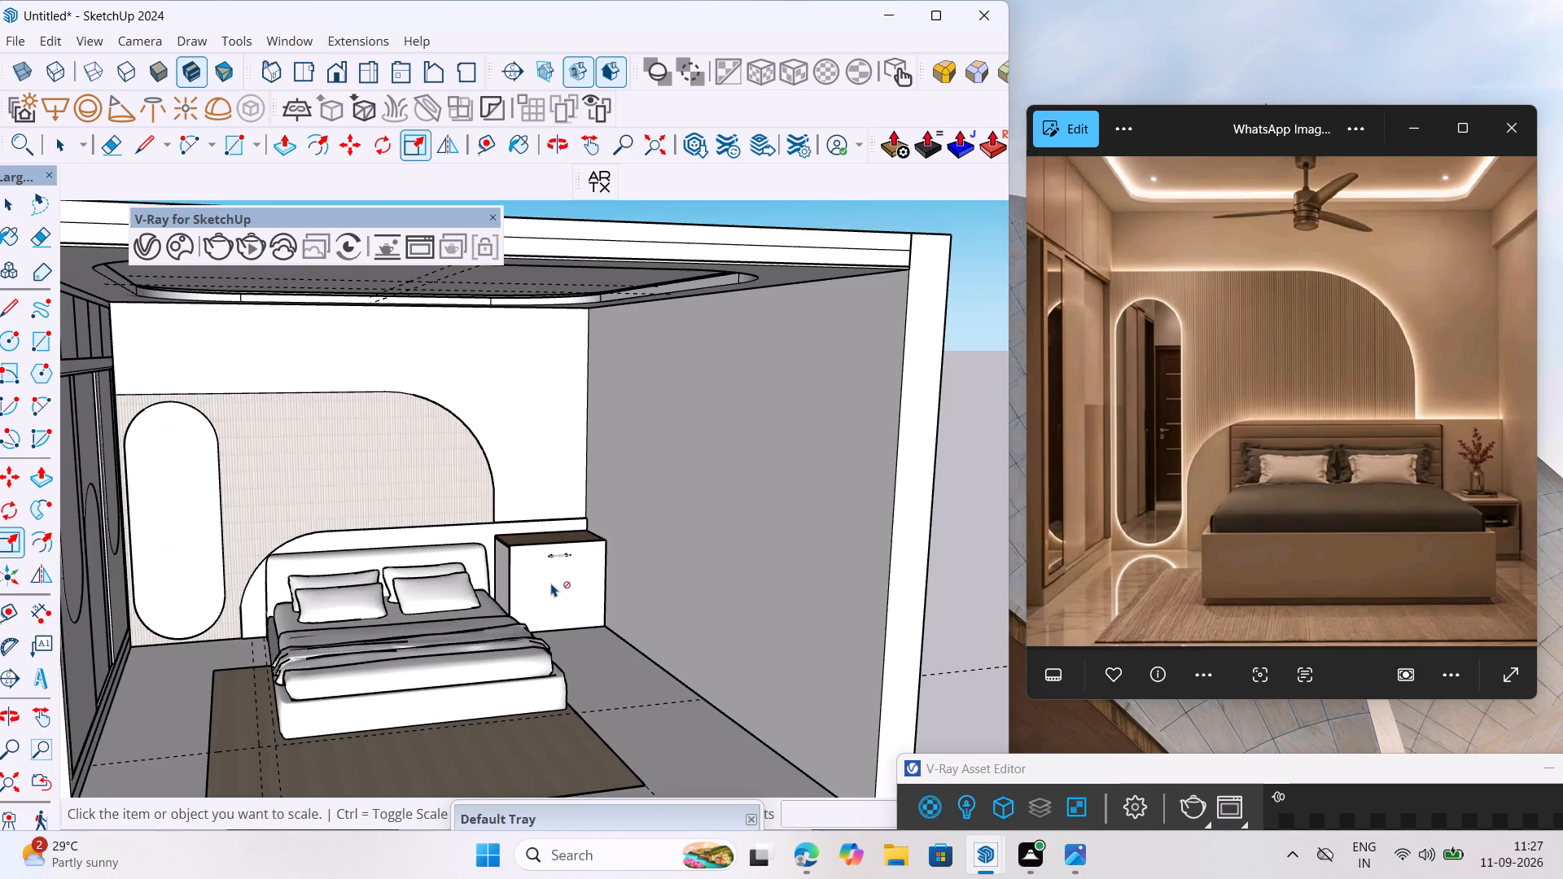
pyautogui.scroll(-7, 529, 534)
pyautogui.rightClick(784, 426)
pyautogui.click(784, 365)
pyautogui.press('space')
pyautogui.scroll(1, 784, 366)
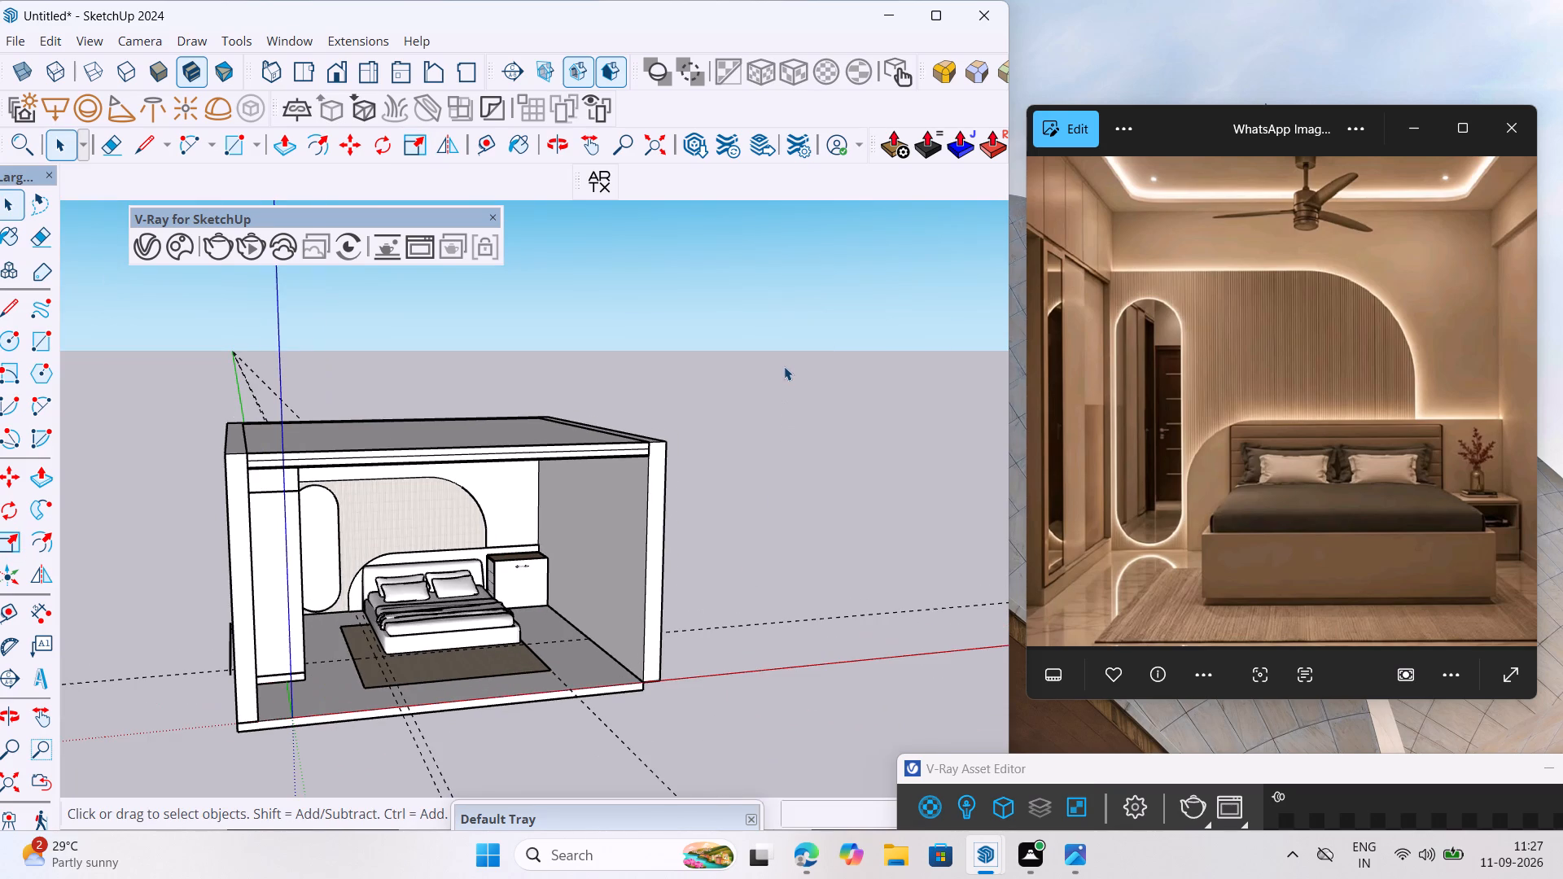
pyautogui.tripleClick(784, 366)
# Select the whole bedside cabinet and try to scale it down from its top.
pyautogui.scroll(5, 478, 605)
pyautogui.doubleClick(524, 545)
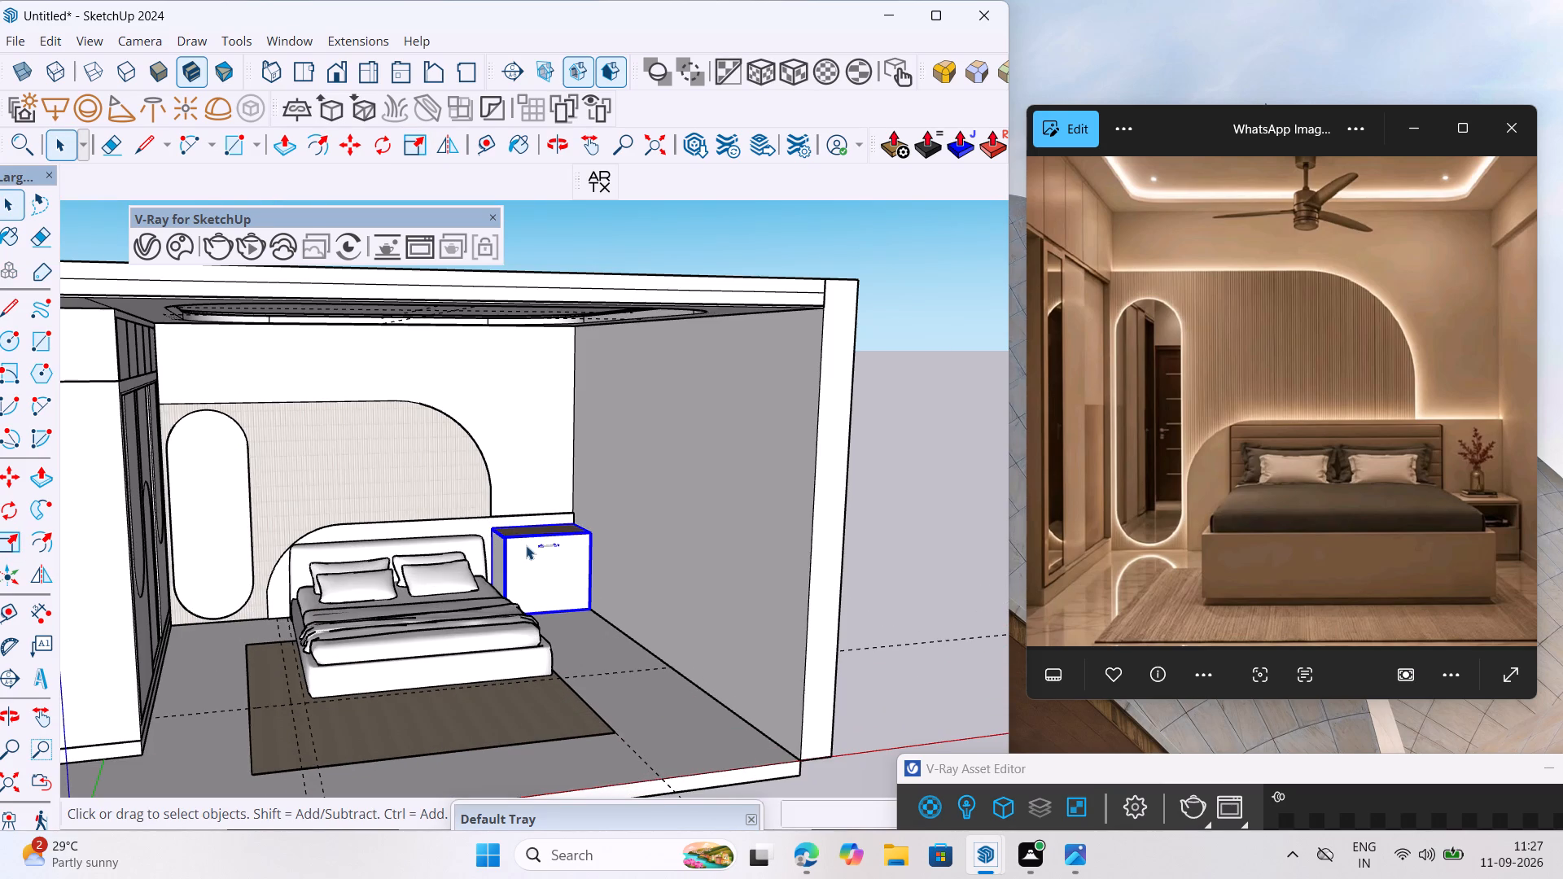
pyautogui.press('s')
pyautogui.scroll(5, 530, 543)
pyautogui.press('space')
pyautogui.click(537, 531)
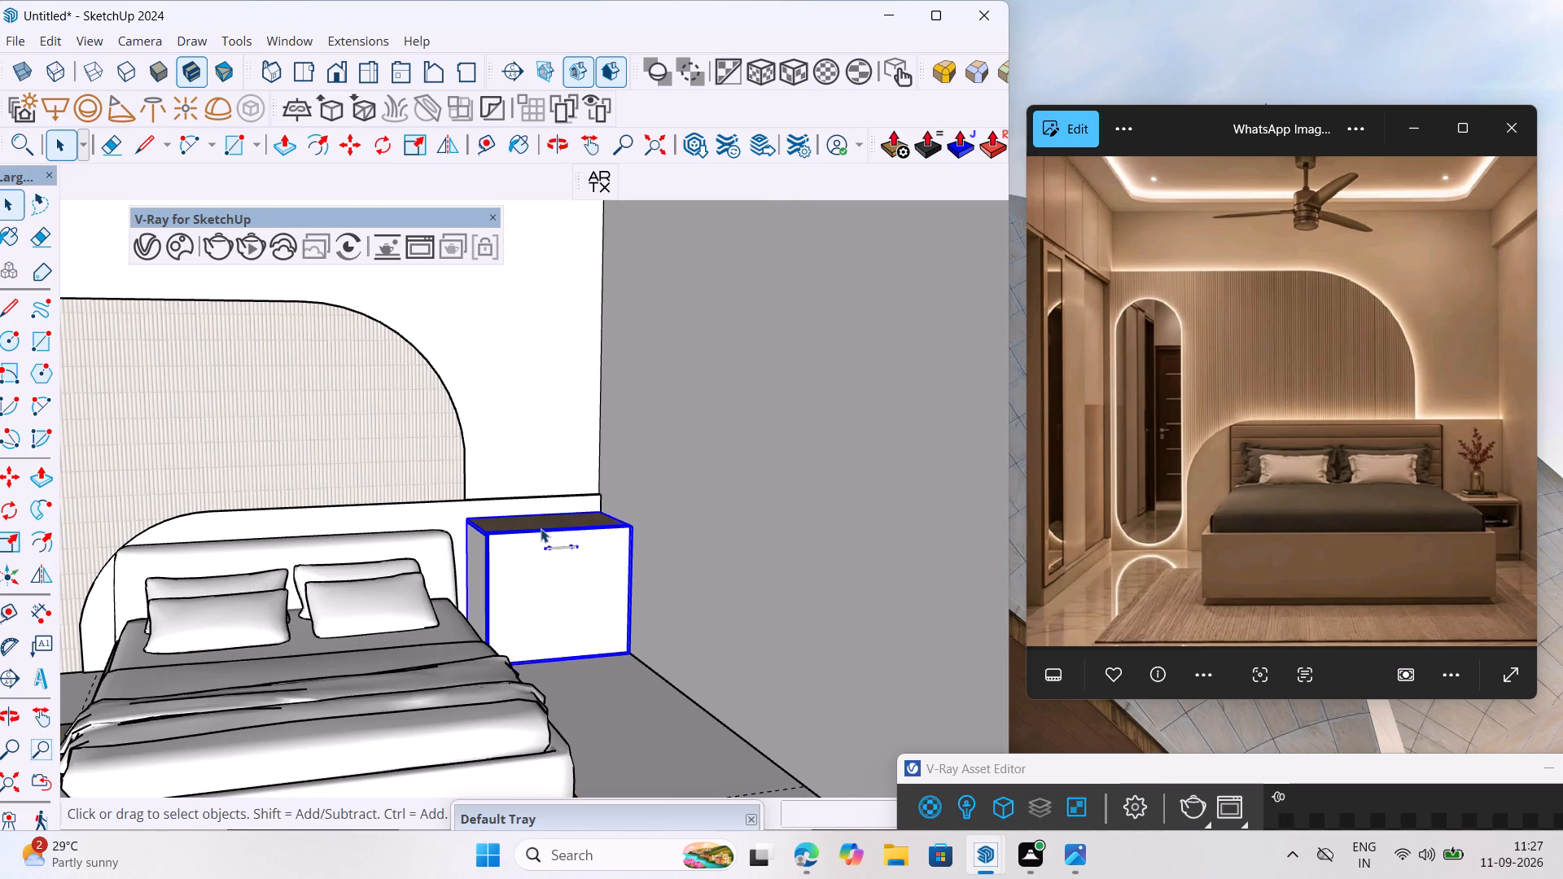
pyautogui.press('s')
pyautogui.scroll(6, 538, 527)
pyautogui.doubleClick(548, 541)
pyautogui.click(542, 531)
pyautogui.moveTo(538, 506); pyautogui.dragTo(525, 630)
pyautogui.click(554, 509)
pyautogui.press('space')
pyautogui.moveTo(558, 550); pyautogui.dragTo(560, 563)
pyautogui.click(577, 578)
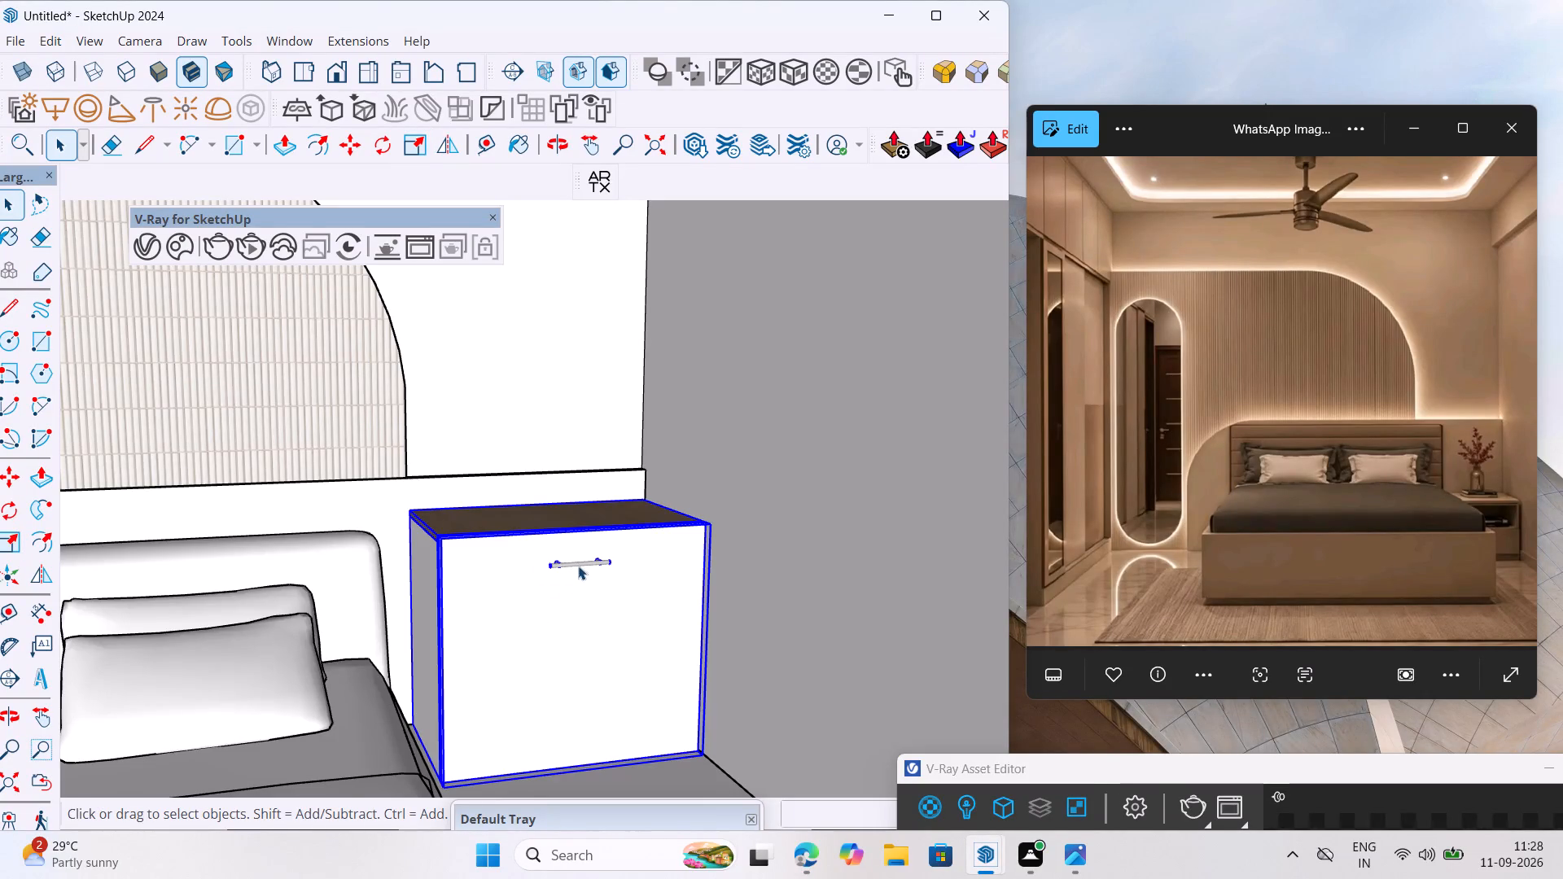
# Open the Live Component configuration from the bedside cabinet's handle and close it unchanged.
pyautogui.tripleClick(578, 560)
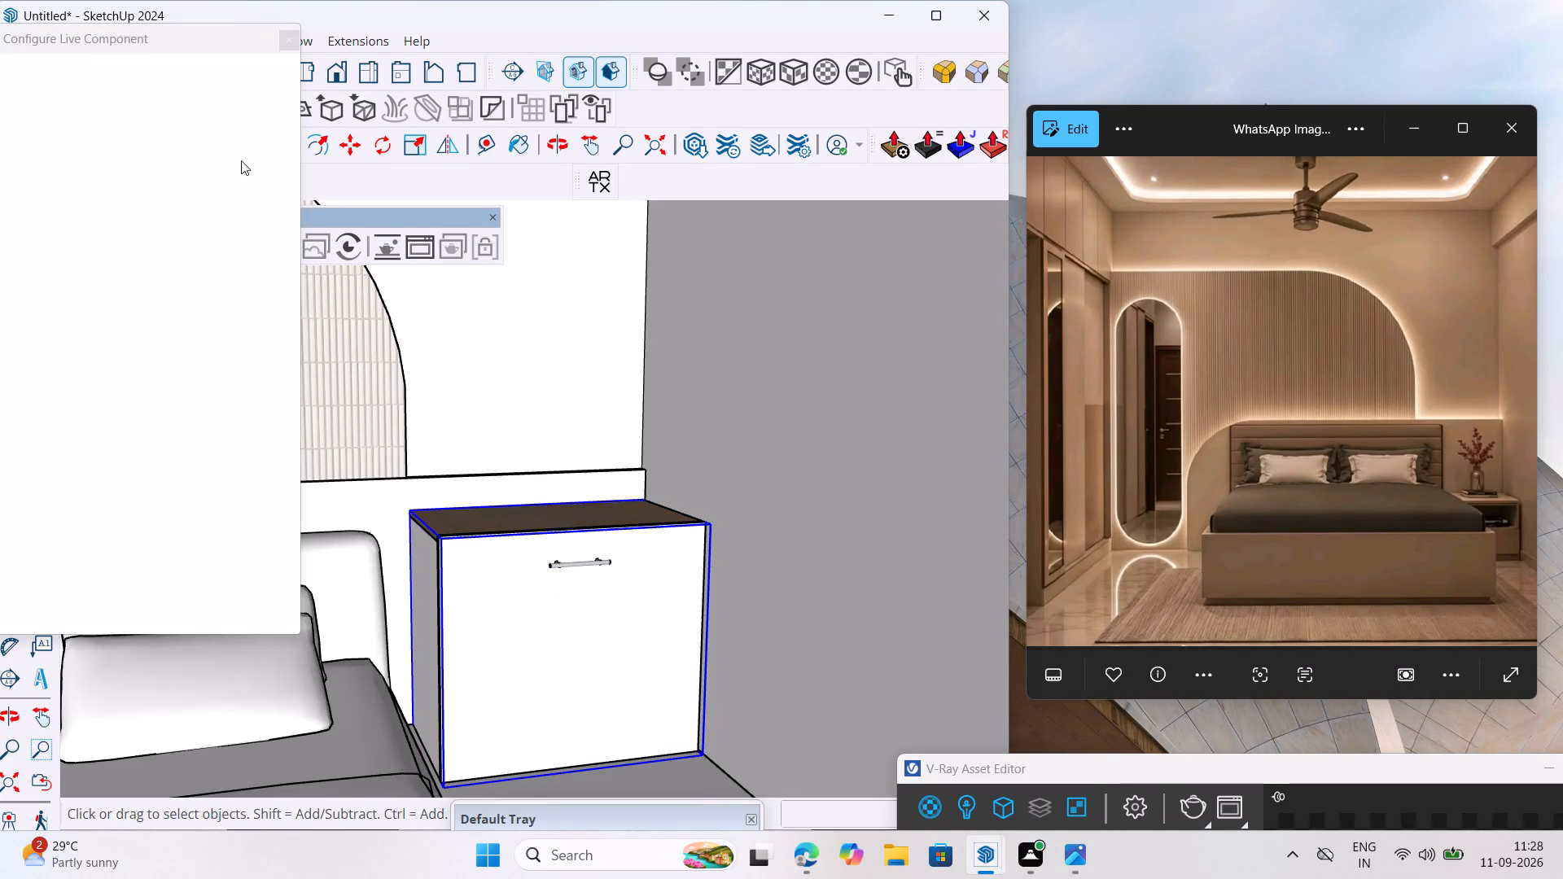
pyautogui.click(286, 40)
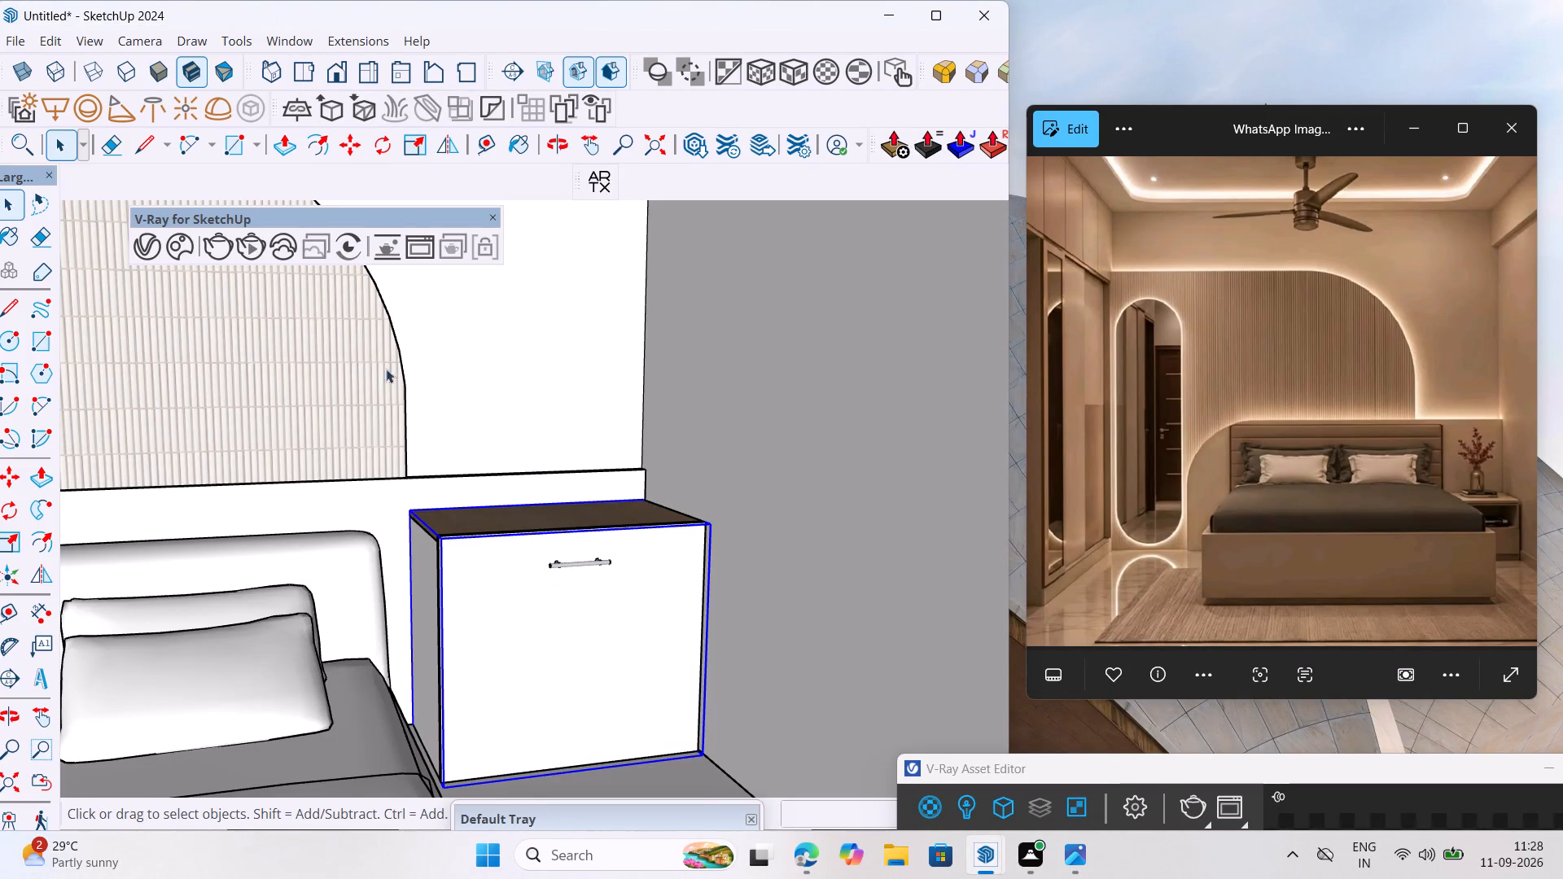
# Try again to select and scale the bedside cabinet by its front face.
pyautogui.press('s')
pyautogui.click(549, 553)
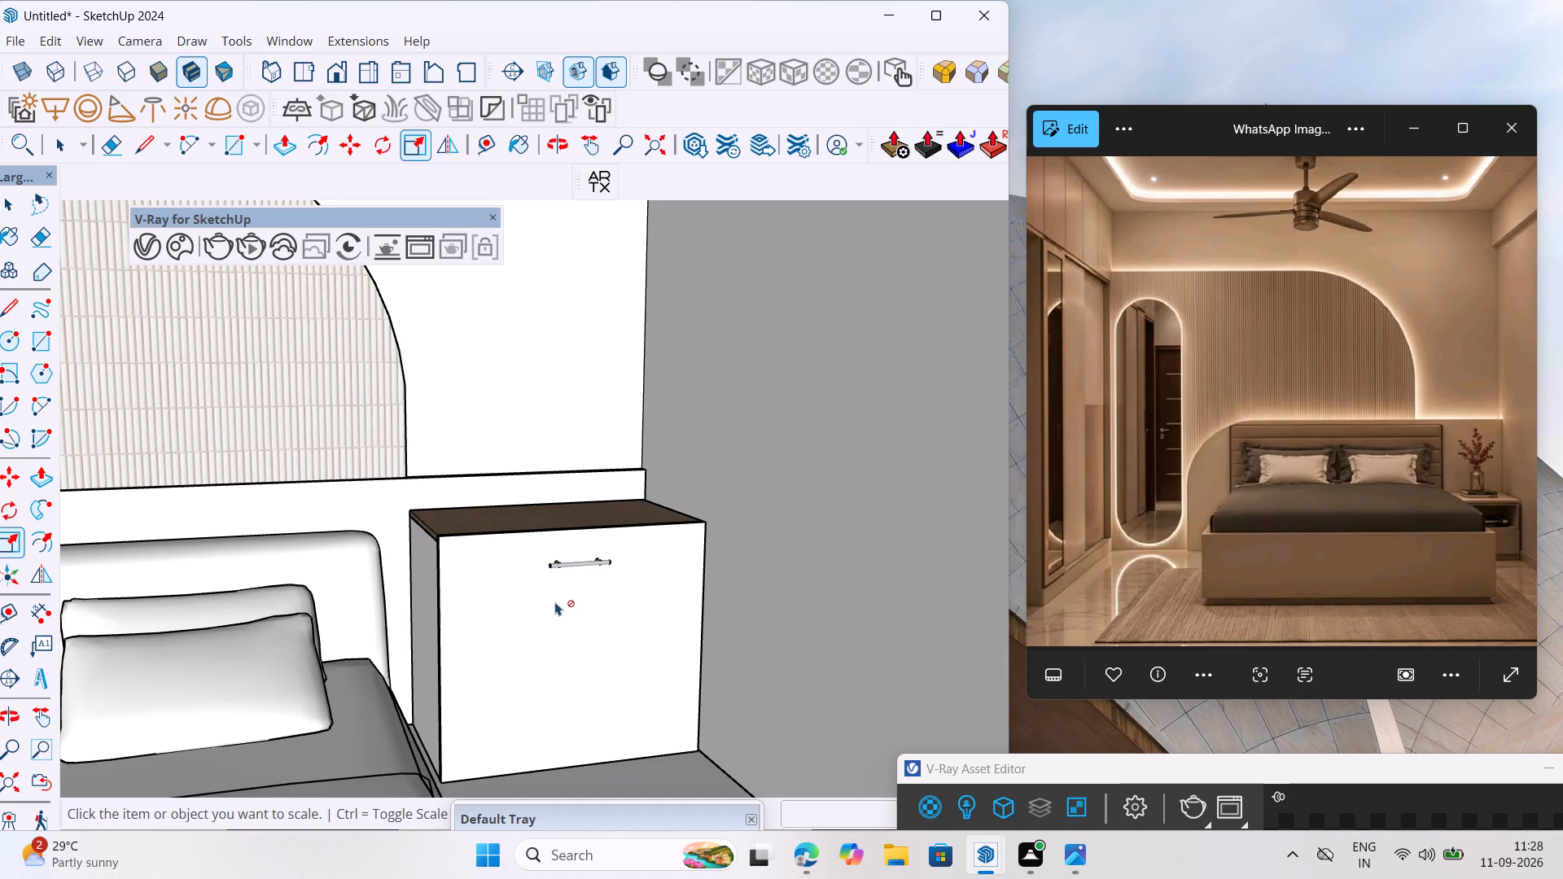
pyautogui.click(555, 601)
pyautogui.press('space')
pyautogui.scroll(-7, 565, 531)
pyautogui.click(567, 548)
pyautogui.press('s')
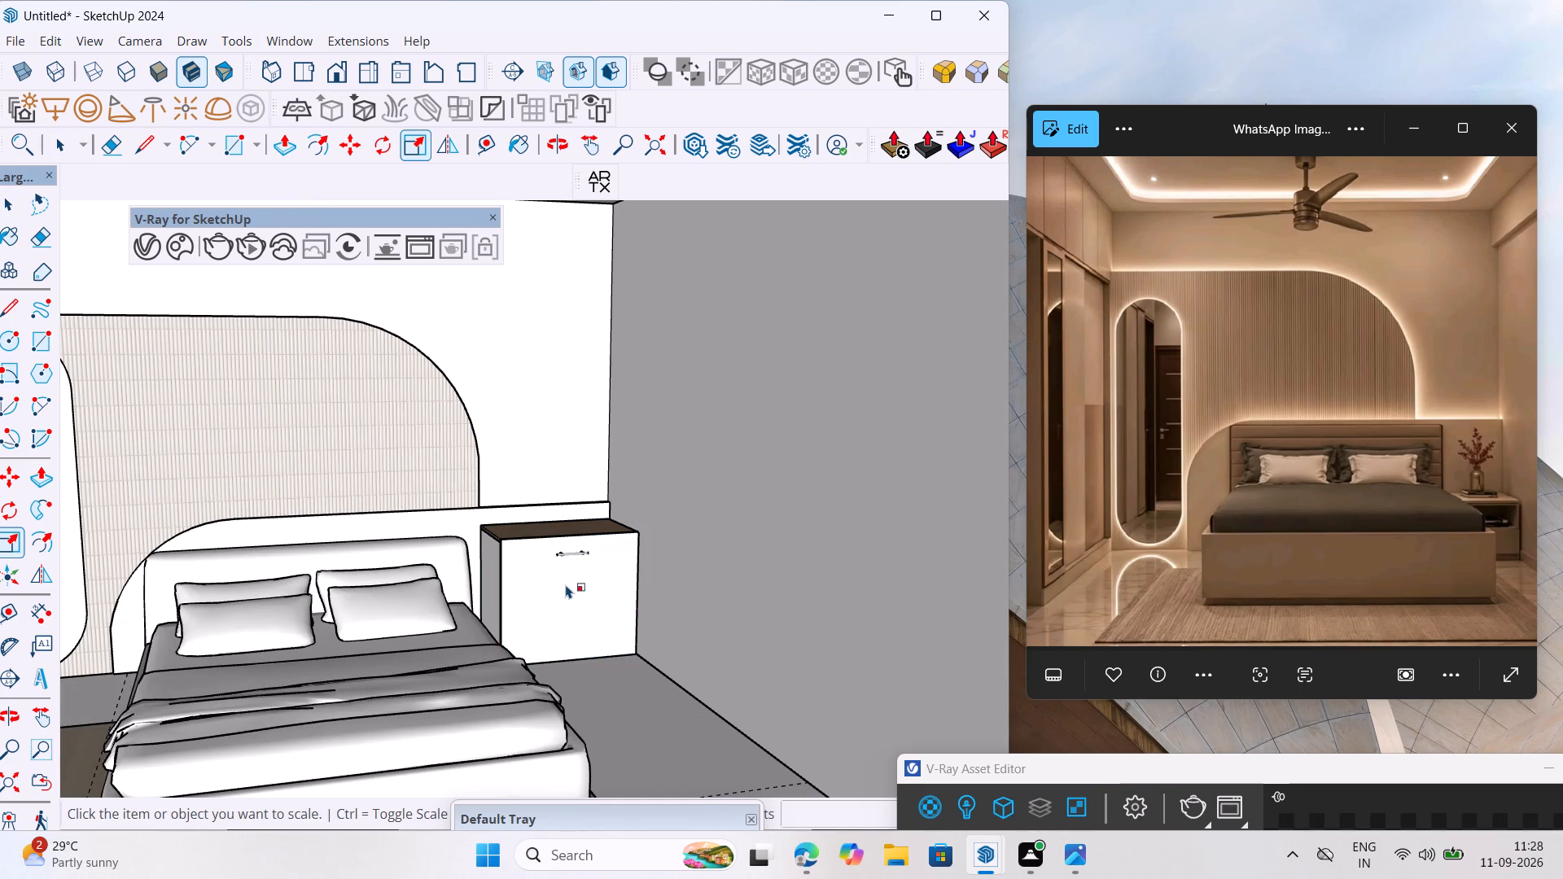
# Open 3D Warehouse and look through the TABLE models for one suited to the bedside.
pyautogui.click(265, 34)
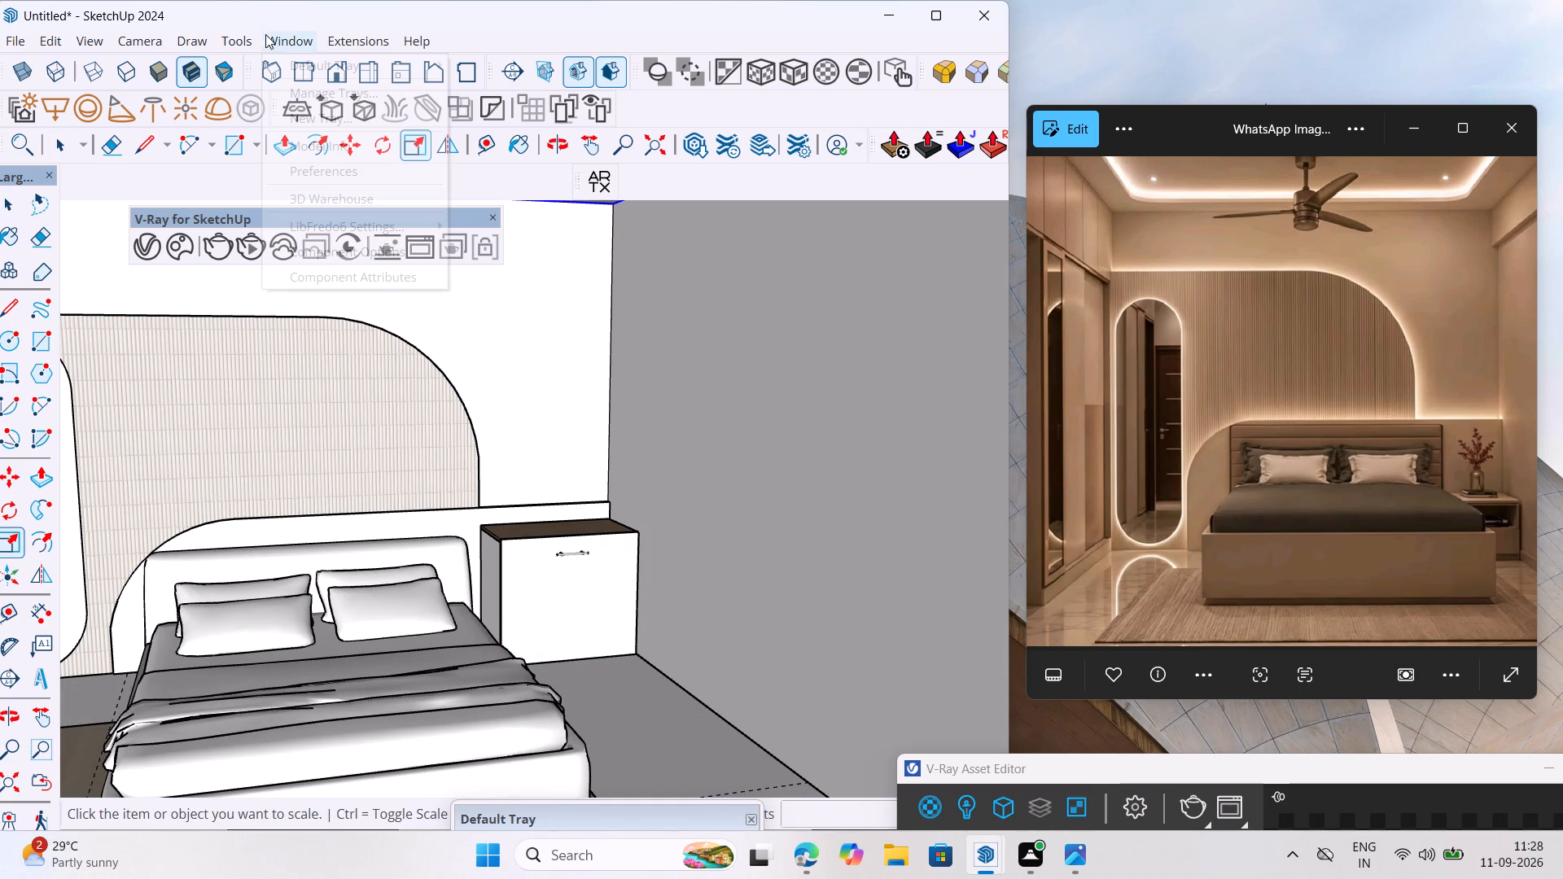
pyautogui.click(392, 196)
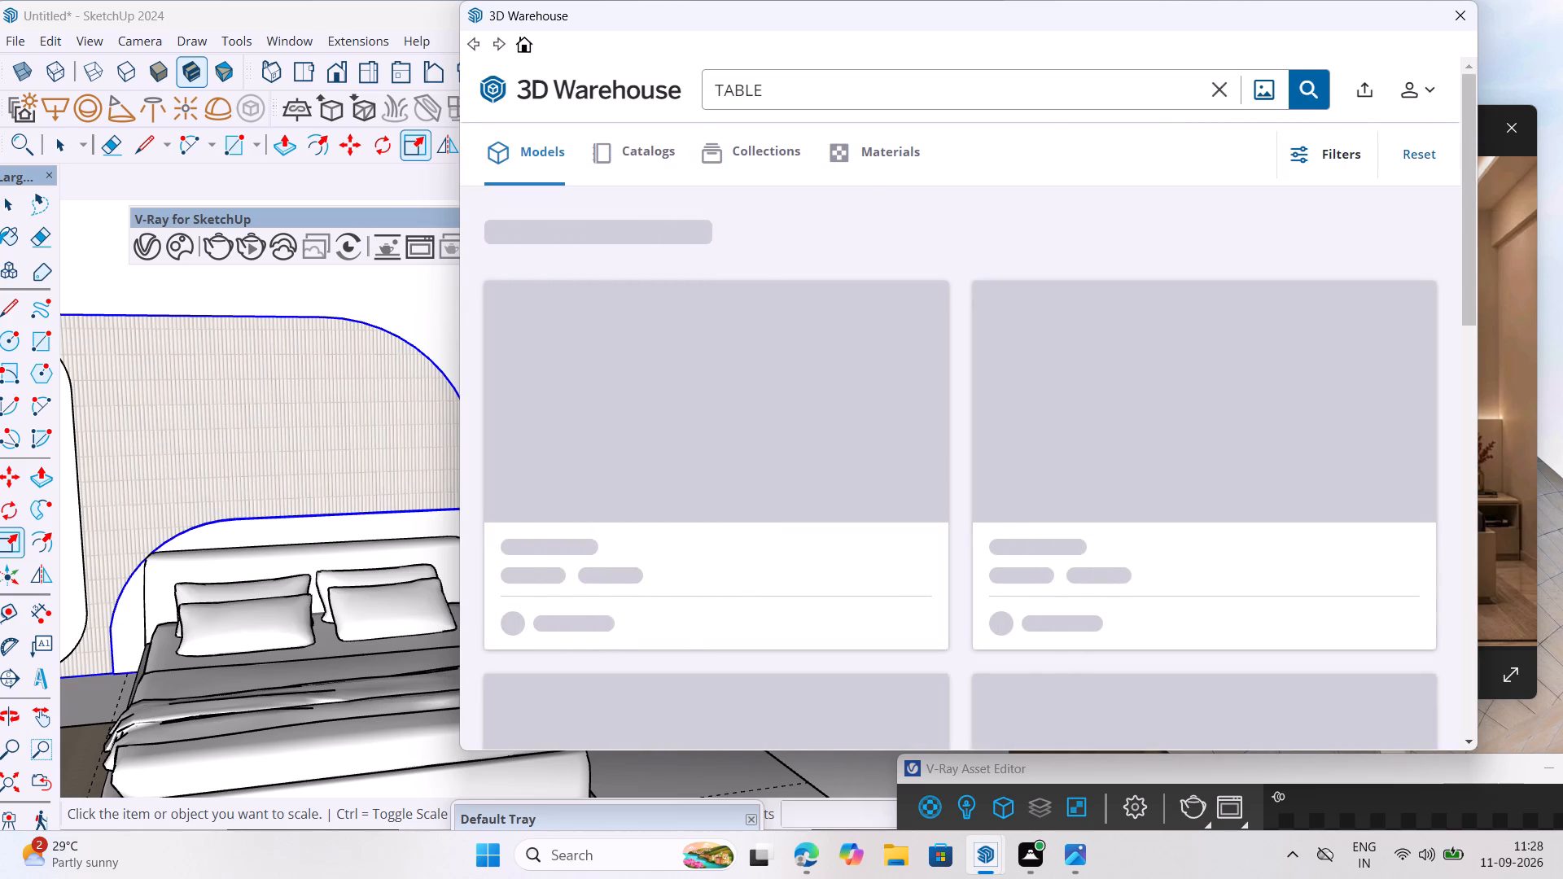
pyautogui.scroll(-6, 1092, 442)
pyautogui.scroll(-4, 472, 383)
pyautogui.scroll(-13, 925, 647)
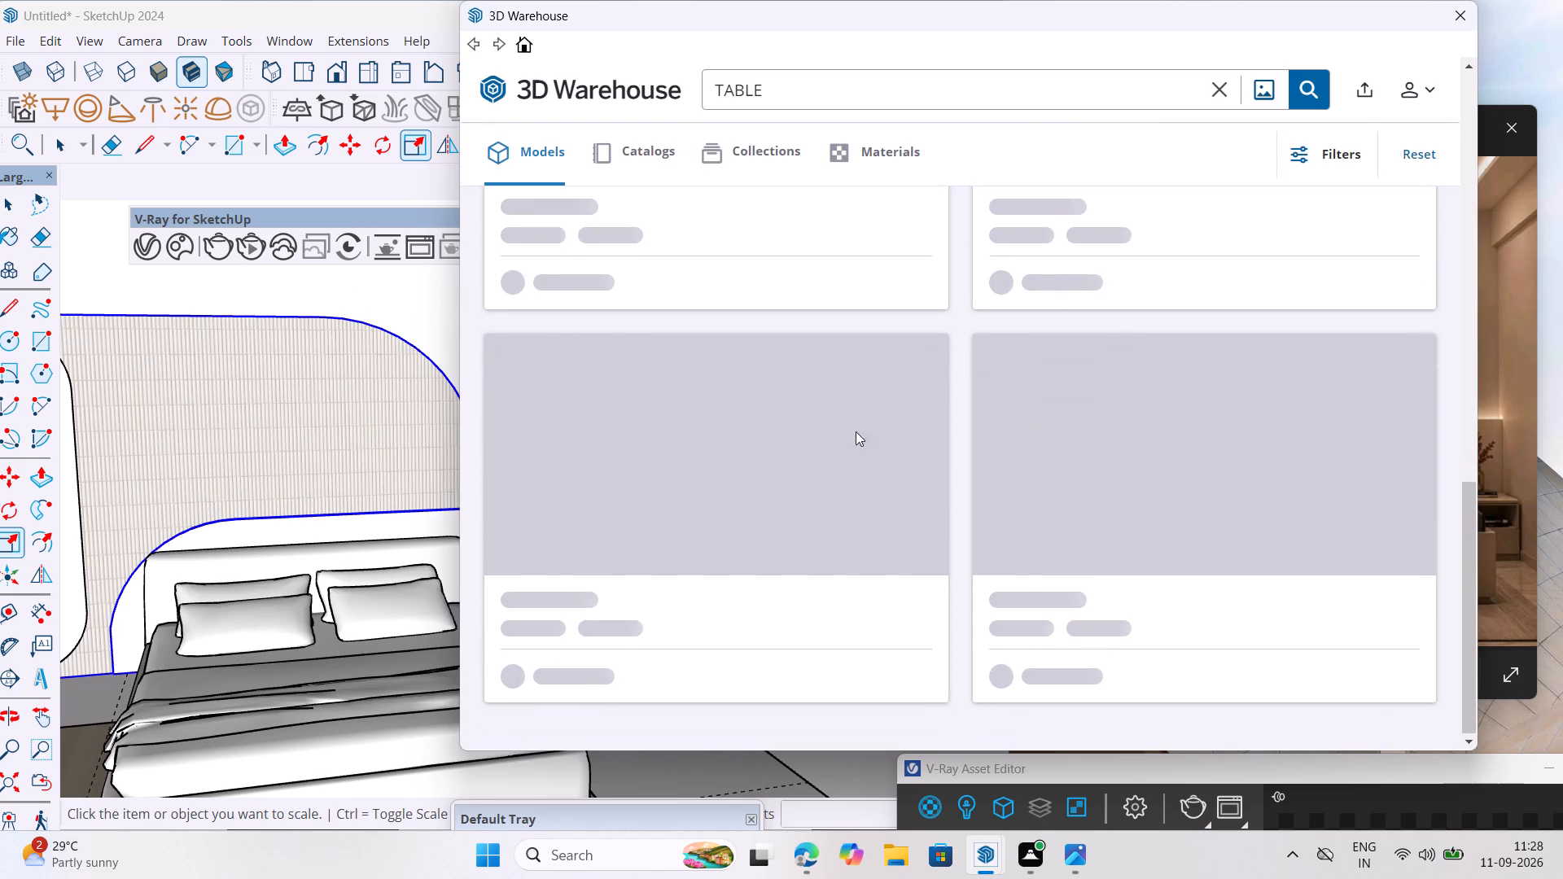
pyautogui.scroll(-9, 856, 431)
pyautogui.scroll(-6, 782, 512)
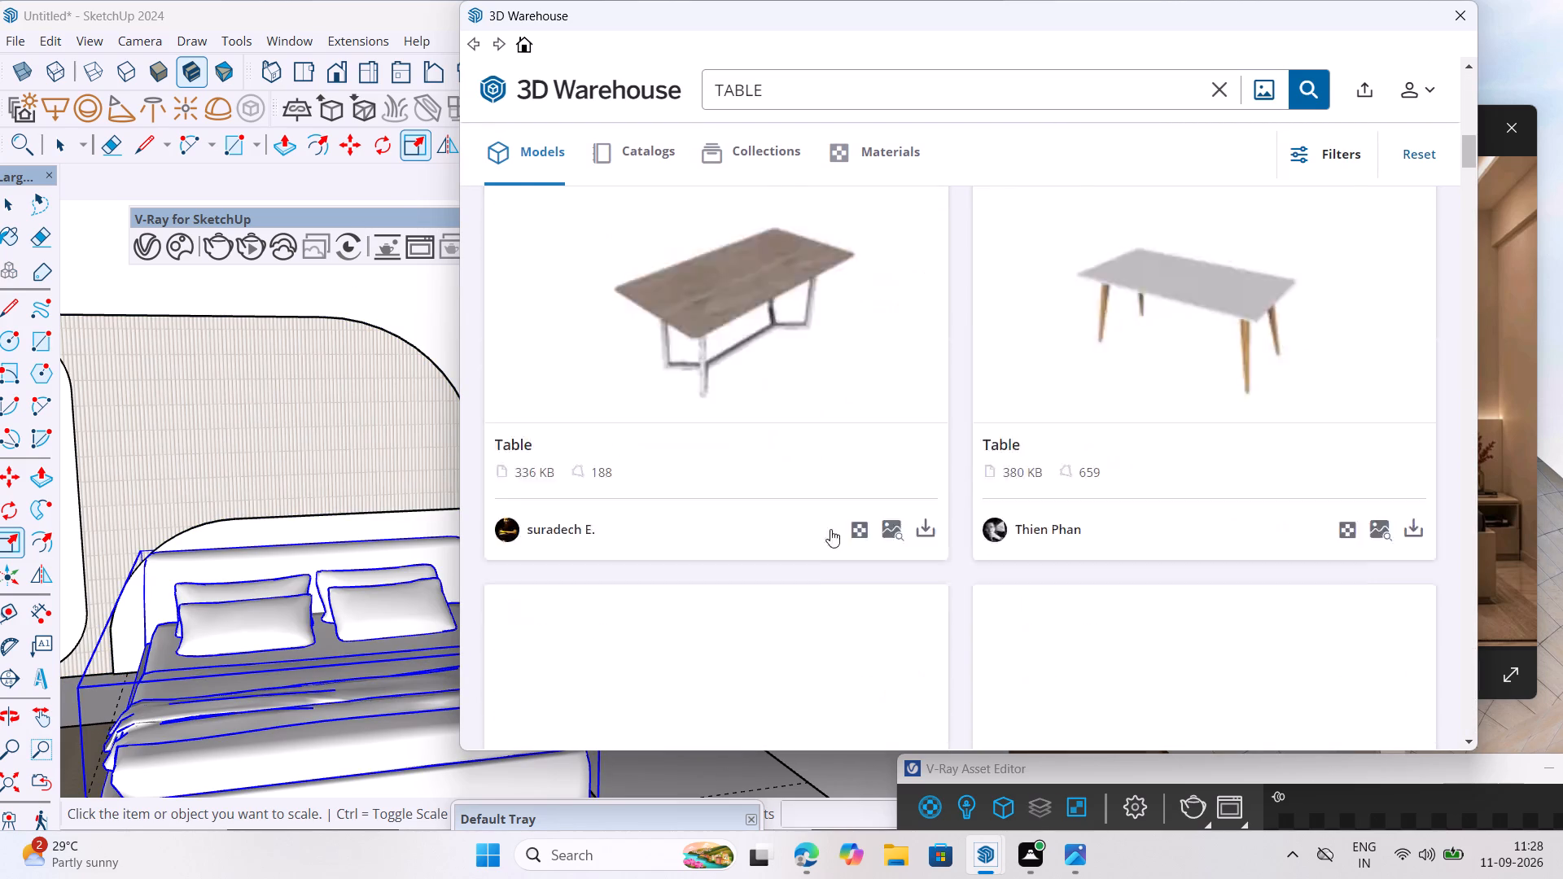
pyautogui.scroll(-4, 867, 591)
pyautogui.scroll(-6, 649, 513)
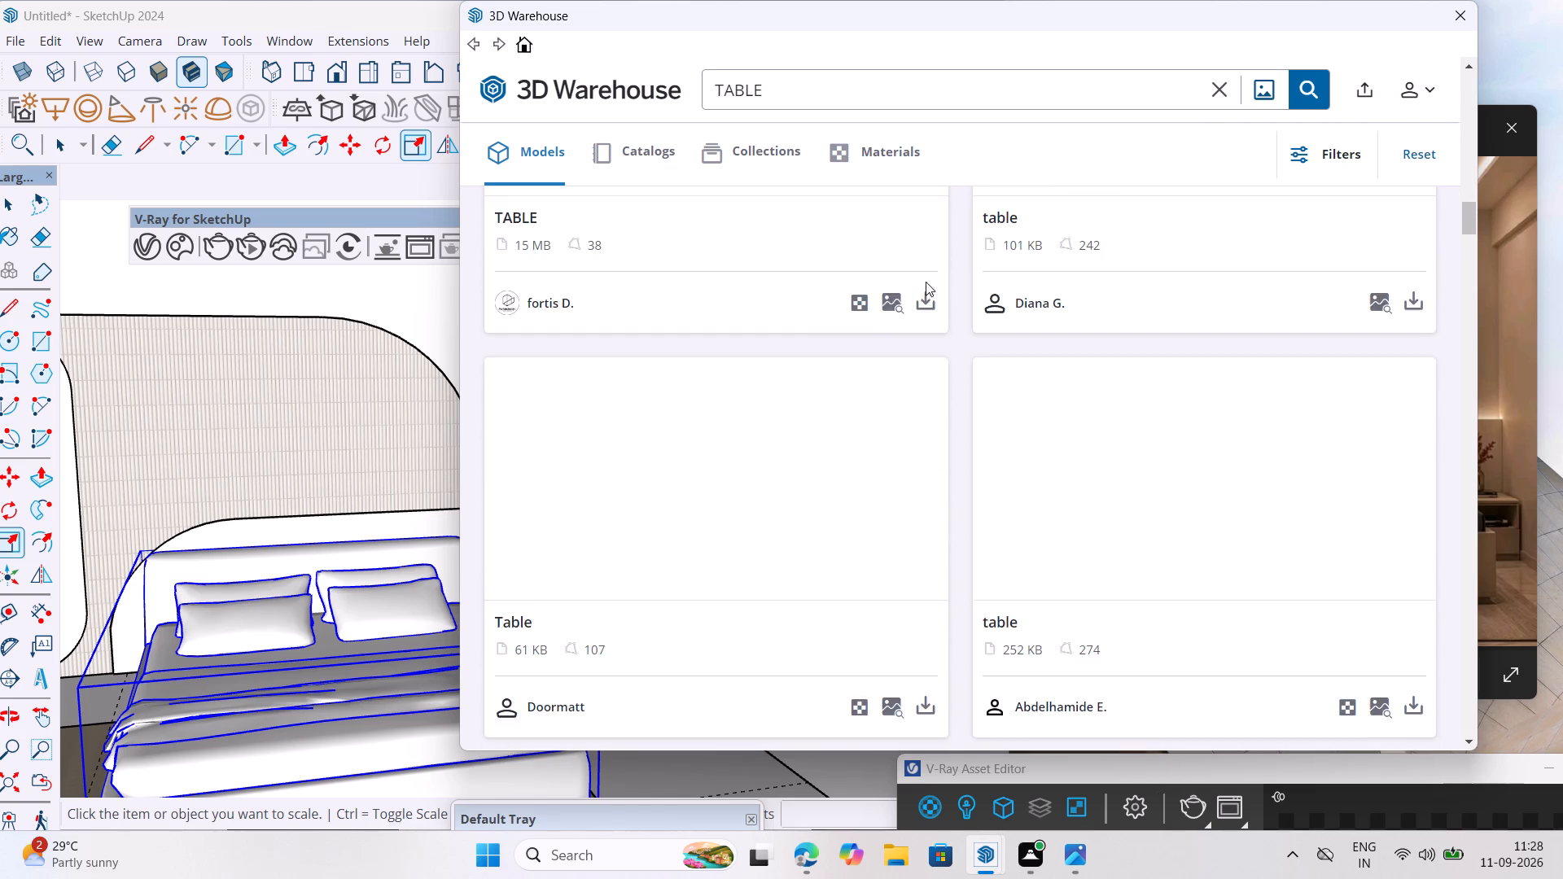
pyautogui.scroll(5, 895, 293)
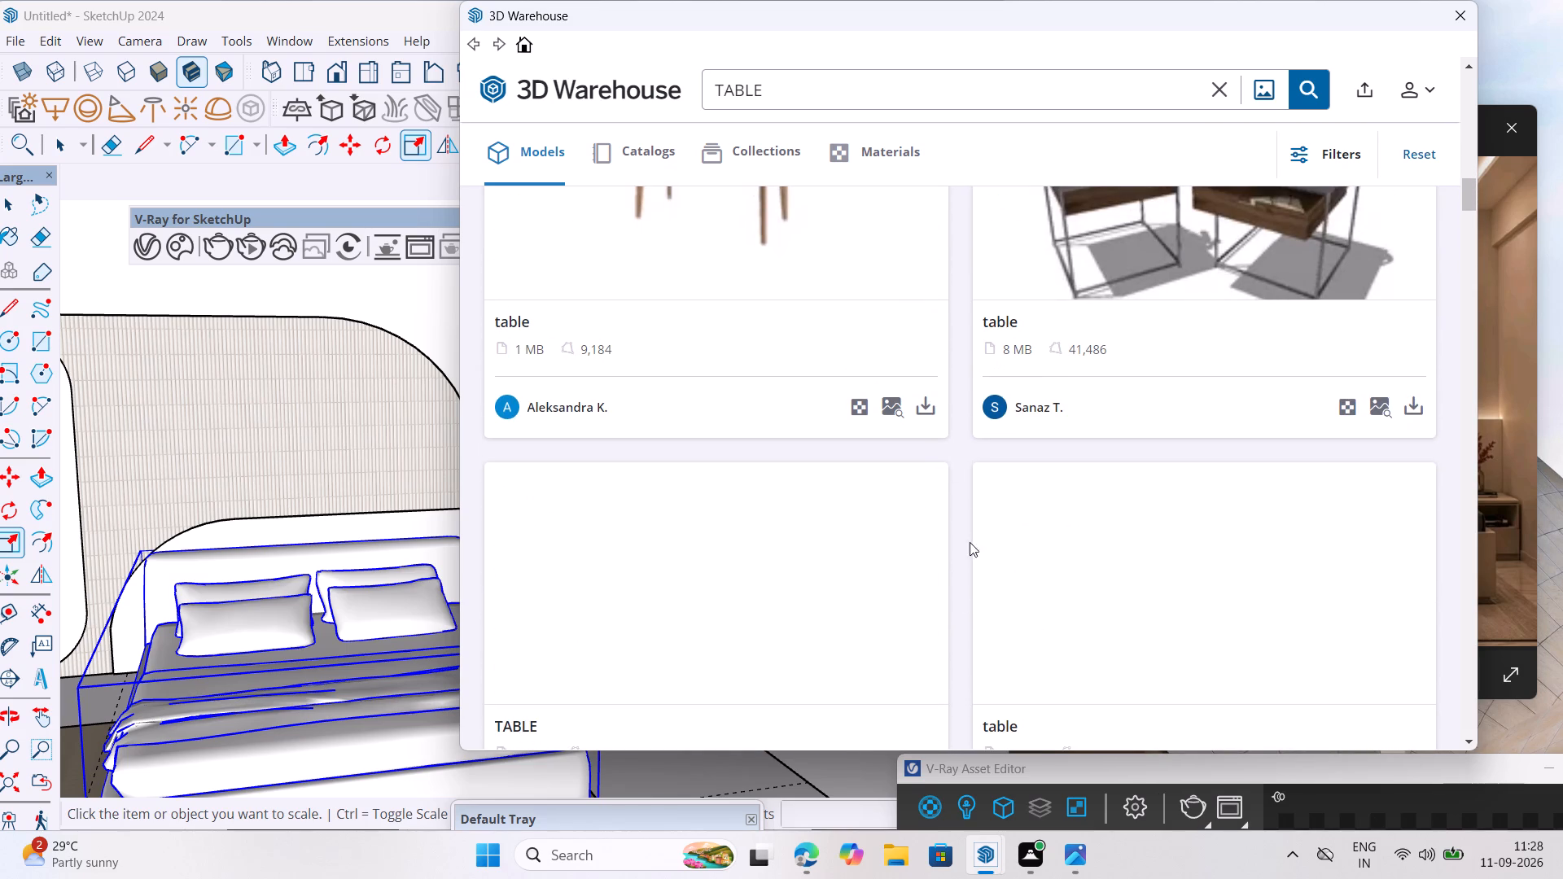
pyautogui.scroll(-4, 894, 518)
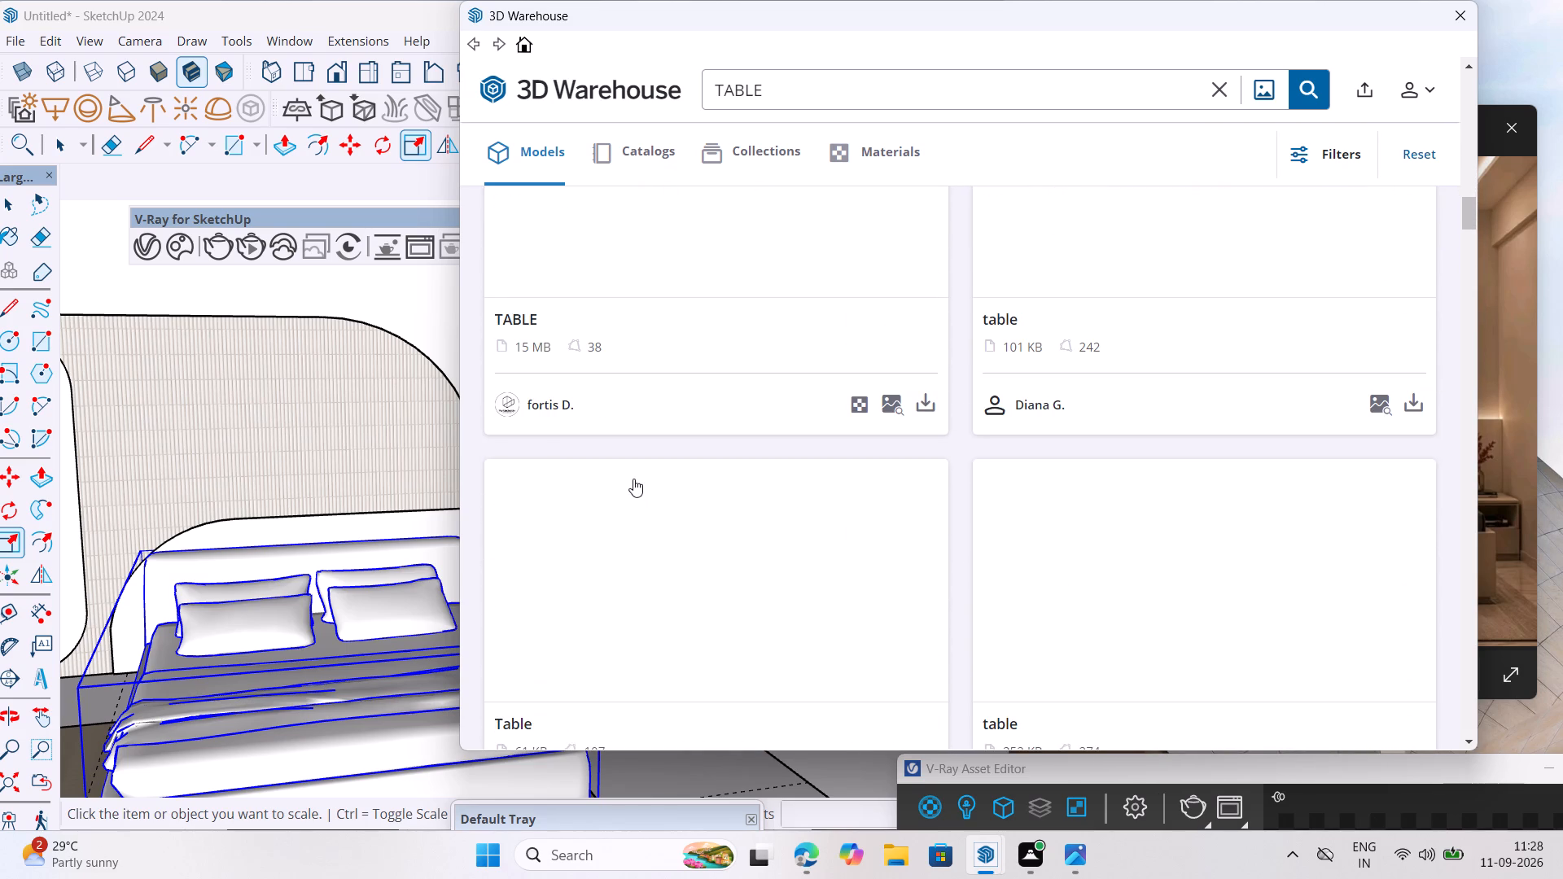
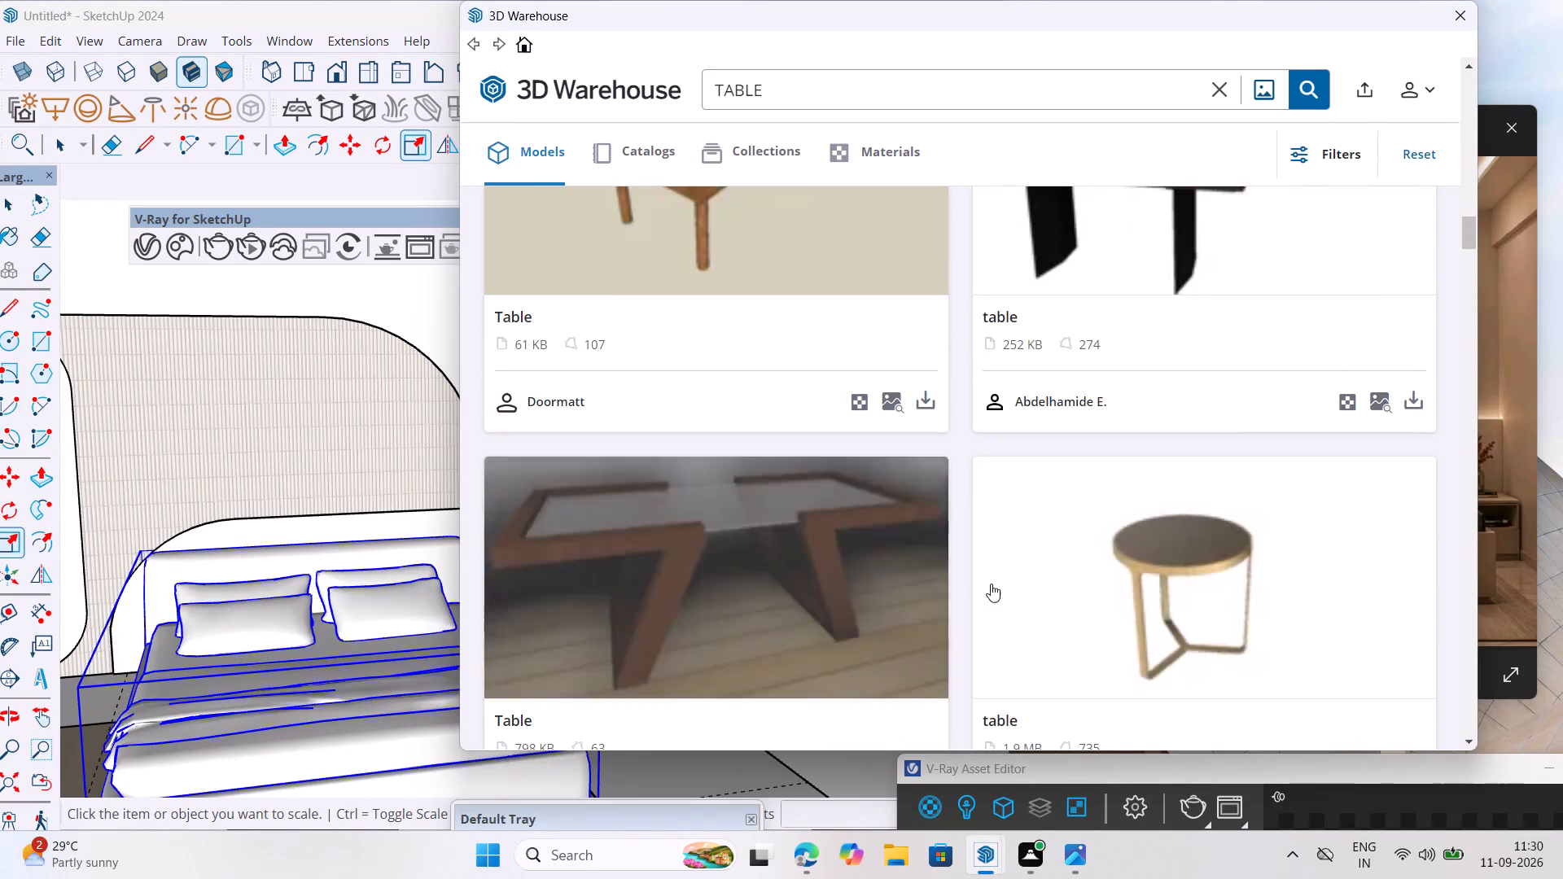
# Browse the 3D Warehouse results for TABLE to look for a table model that suits the bedroom scene.
pyautogui.scroll(-3, 973, 566)
pyautogui.scroll(-4, 946, 423)
pyautogui.scroll(-3, 829, 422)
pyautogui.scroll(-2, 766, 464)
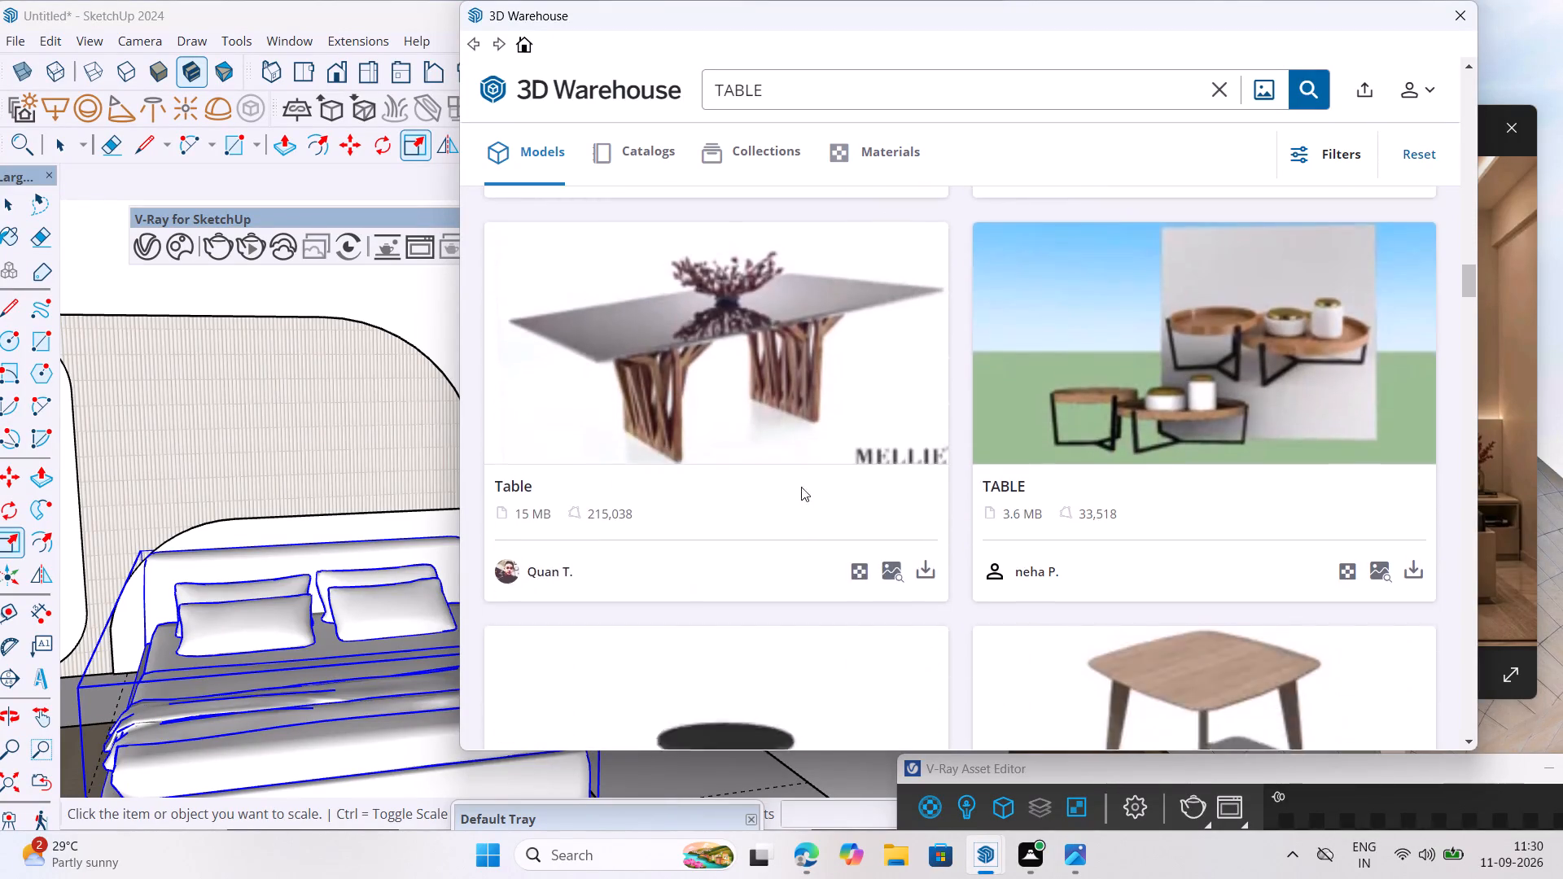
pyautogui.scroll(-5, 849, 517)
pyautogui.scroll(-5, 707, 573)
pyautogui.scroll(-4, 788, 514)
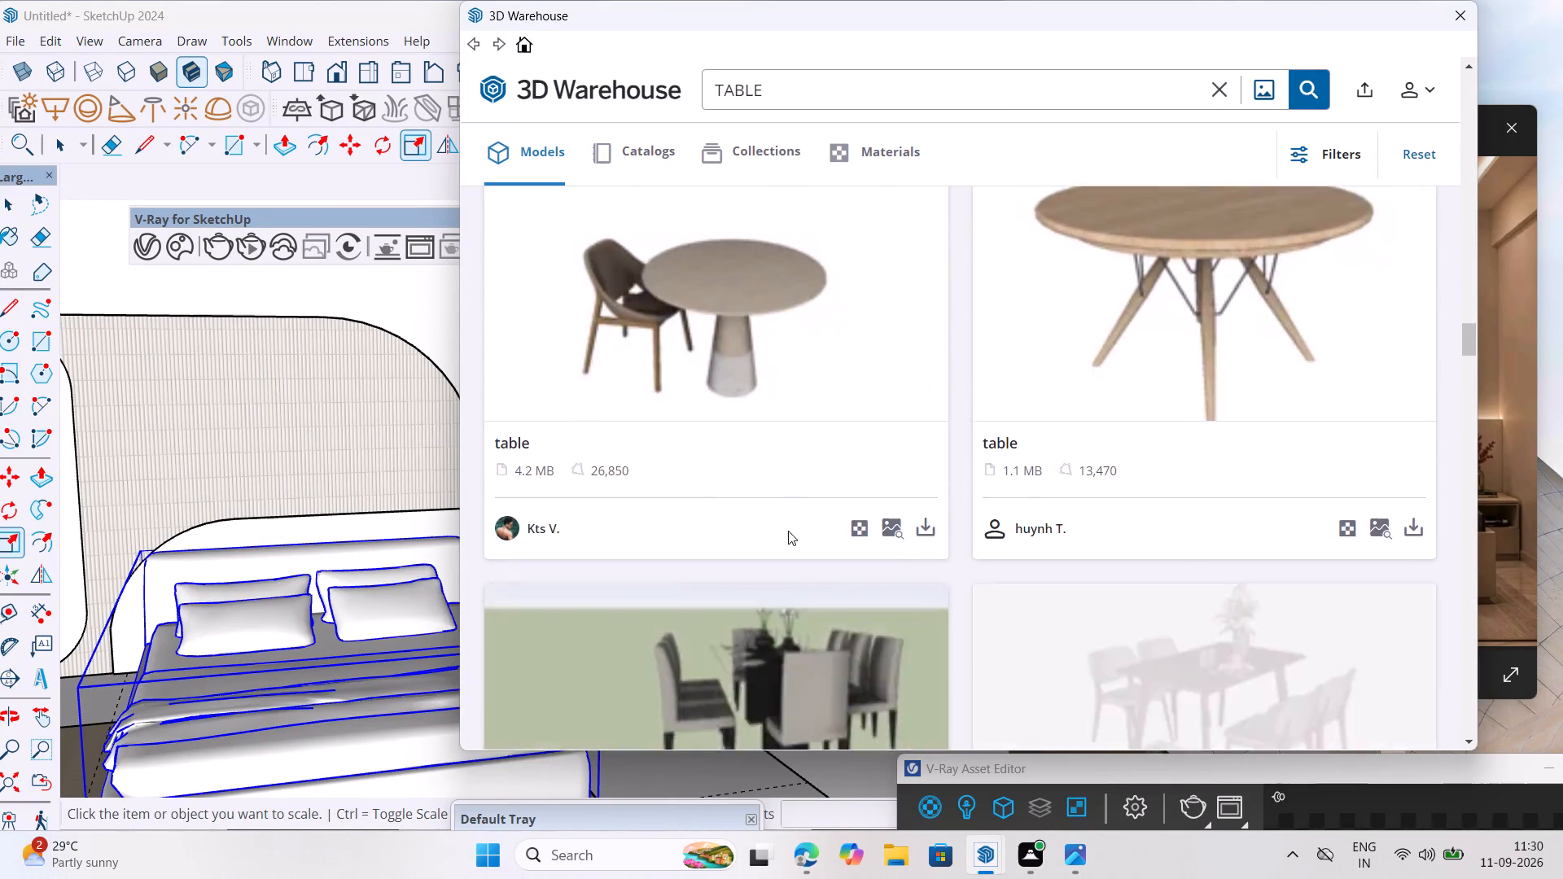
pyautogui.scroll(-11, 825, 485)
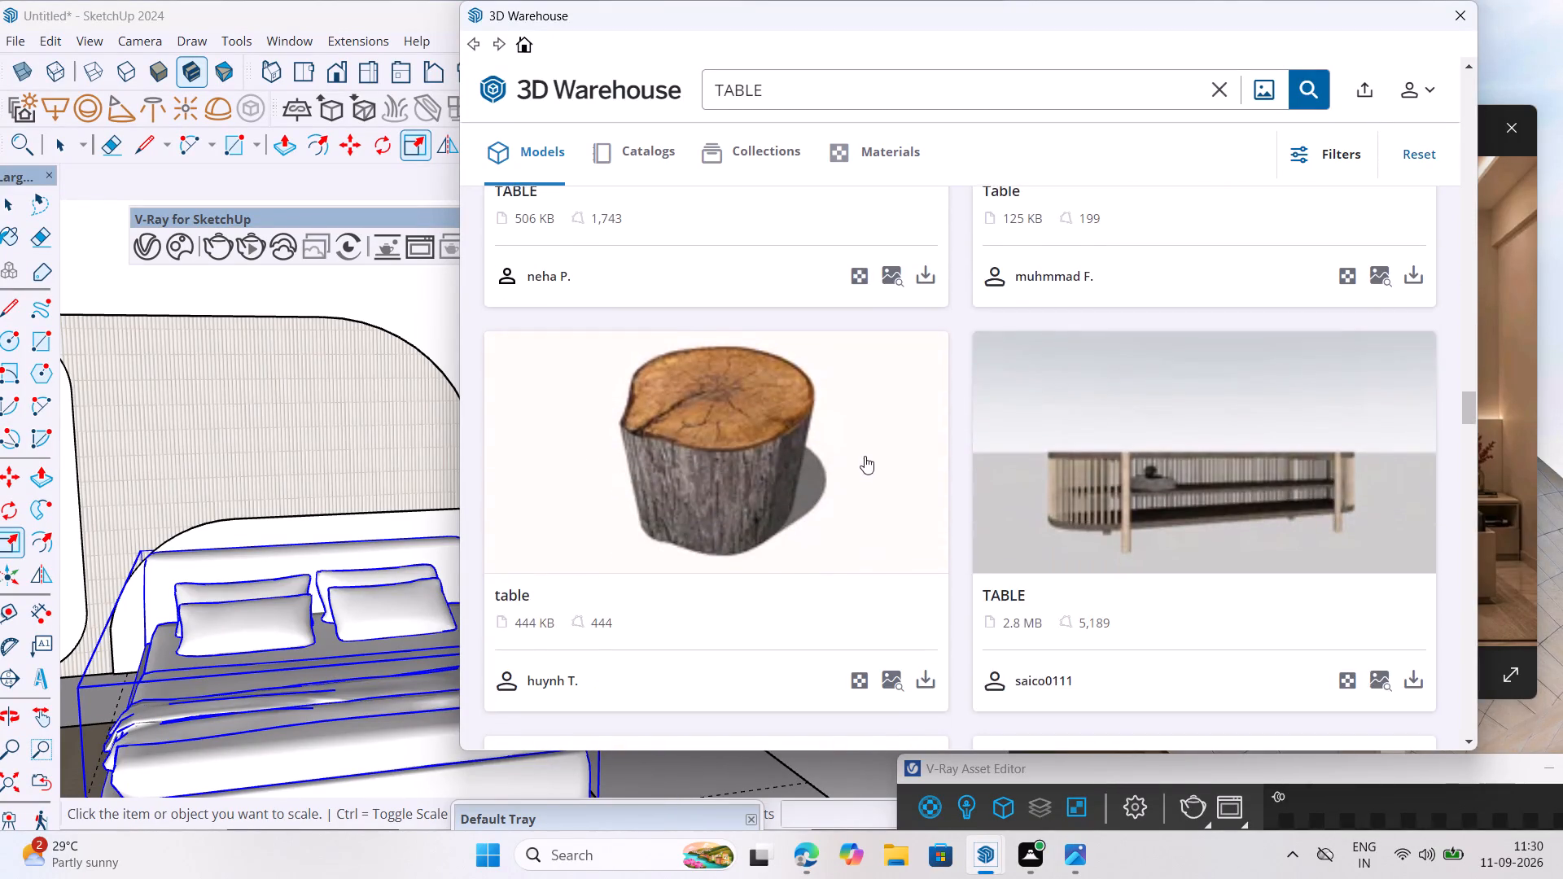
pyautogui.scroll(-11, 860, 460)
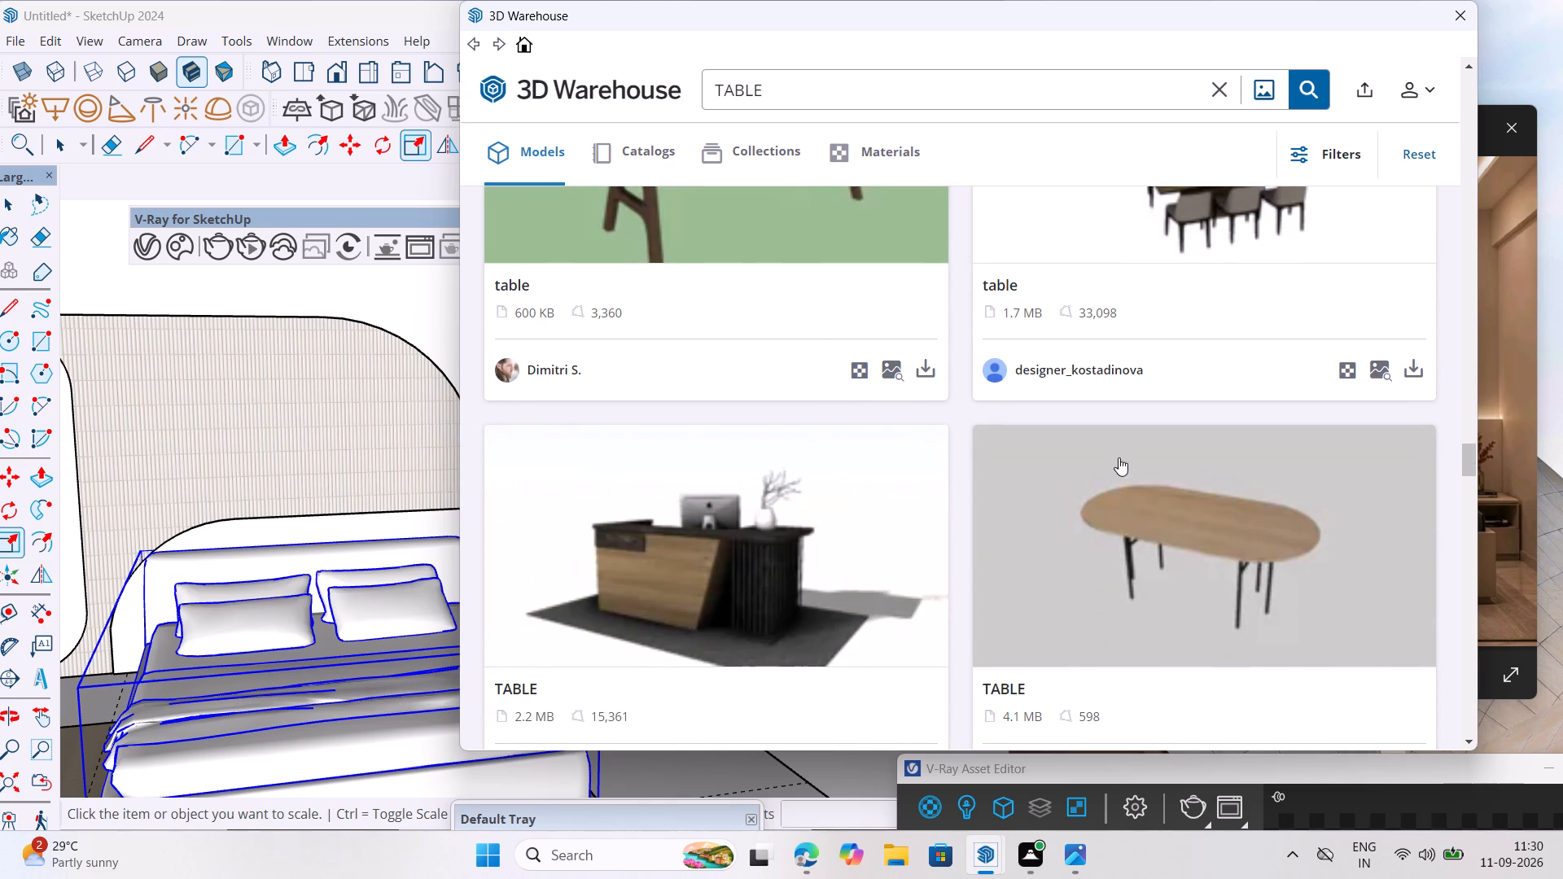
pyautogui.scroll(-5, 890, 531)
pyautogui.scroll(-2, 773, 547)
pyautogui.scroll(-3, 888, 505)
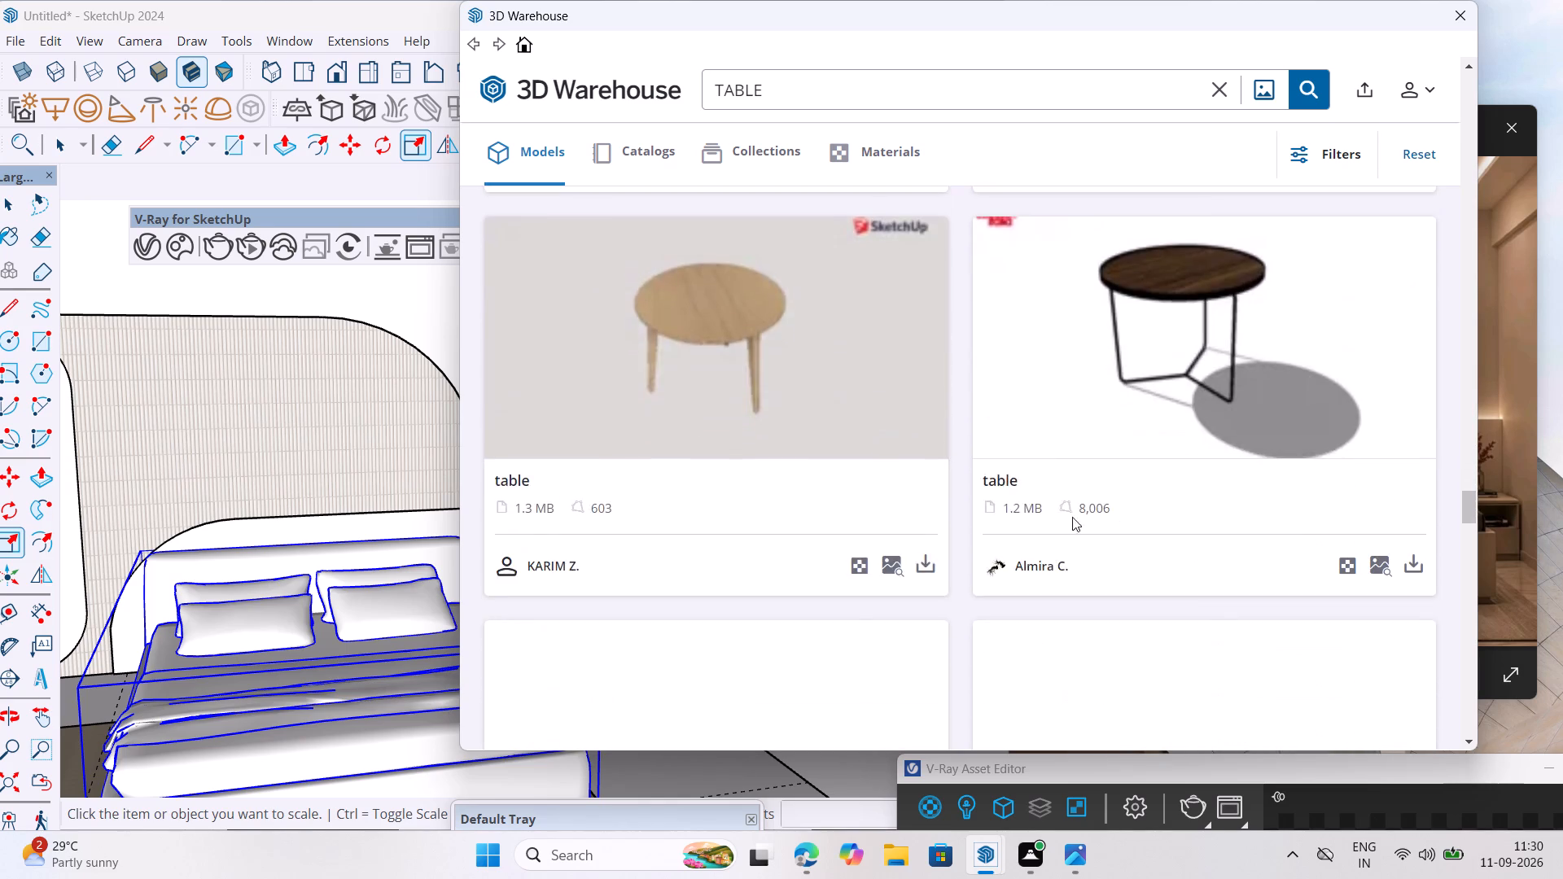
pyautogui.scroll(-3, 1007, 538)
pyautogui.scroll(-5, 770, 562)
pyautogui.scroll(-5, 887, 538)
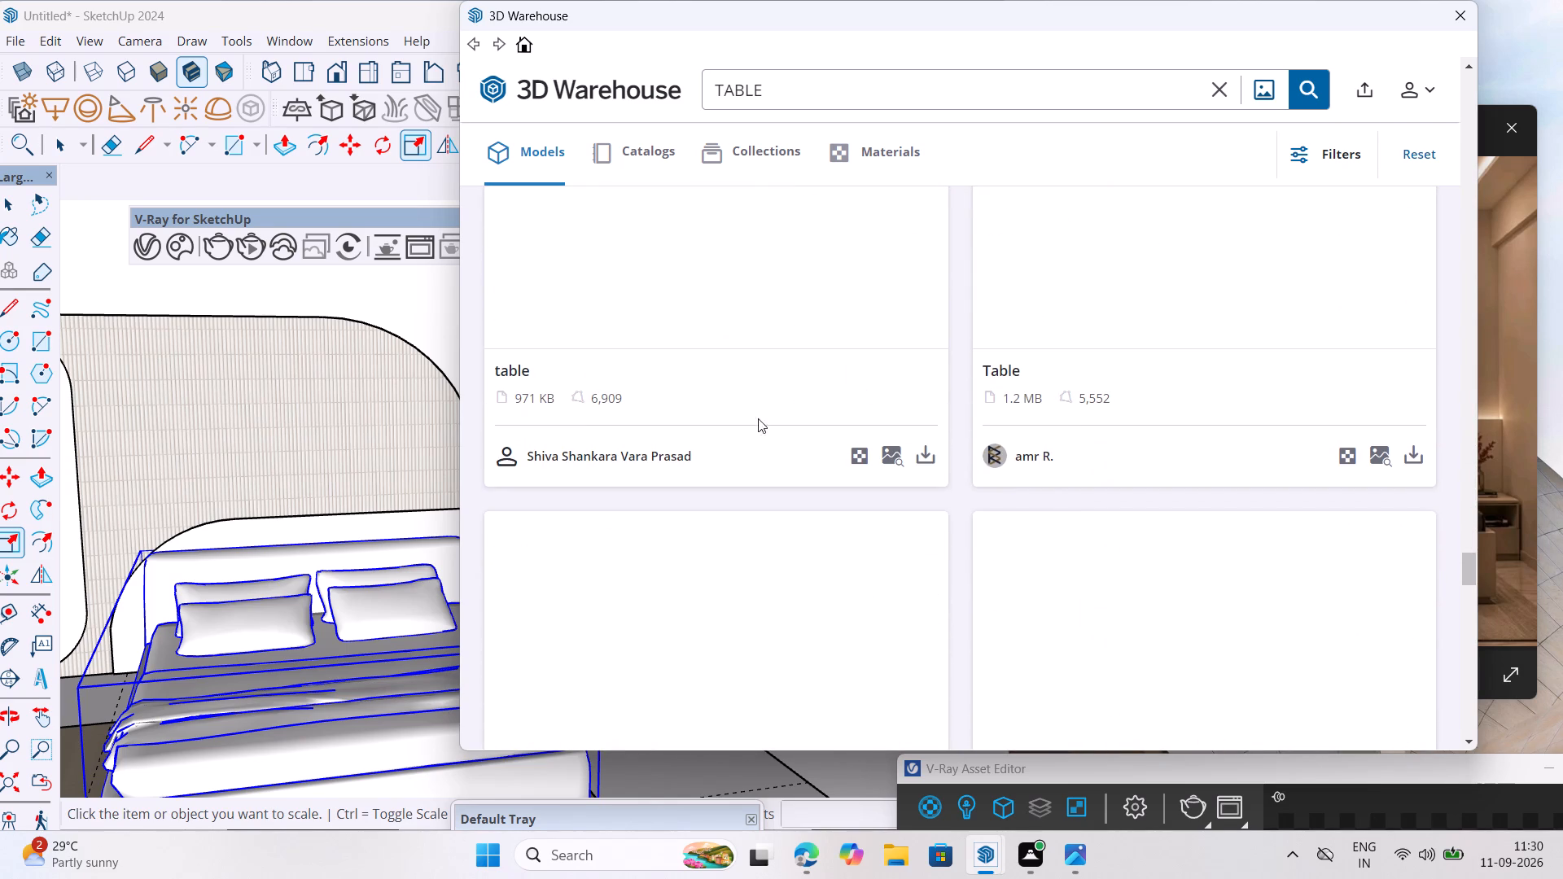
pyautogui.scroll(4, 959, 416)
pyautogui.scroll(-6, 840, 498)
pyautogui.scroll(-5, 958, 560)
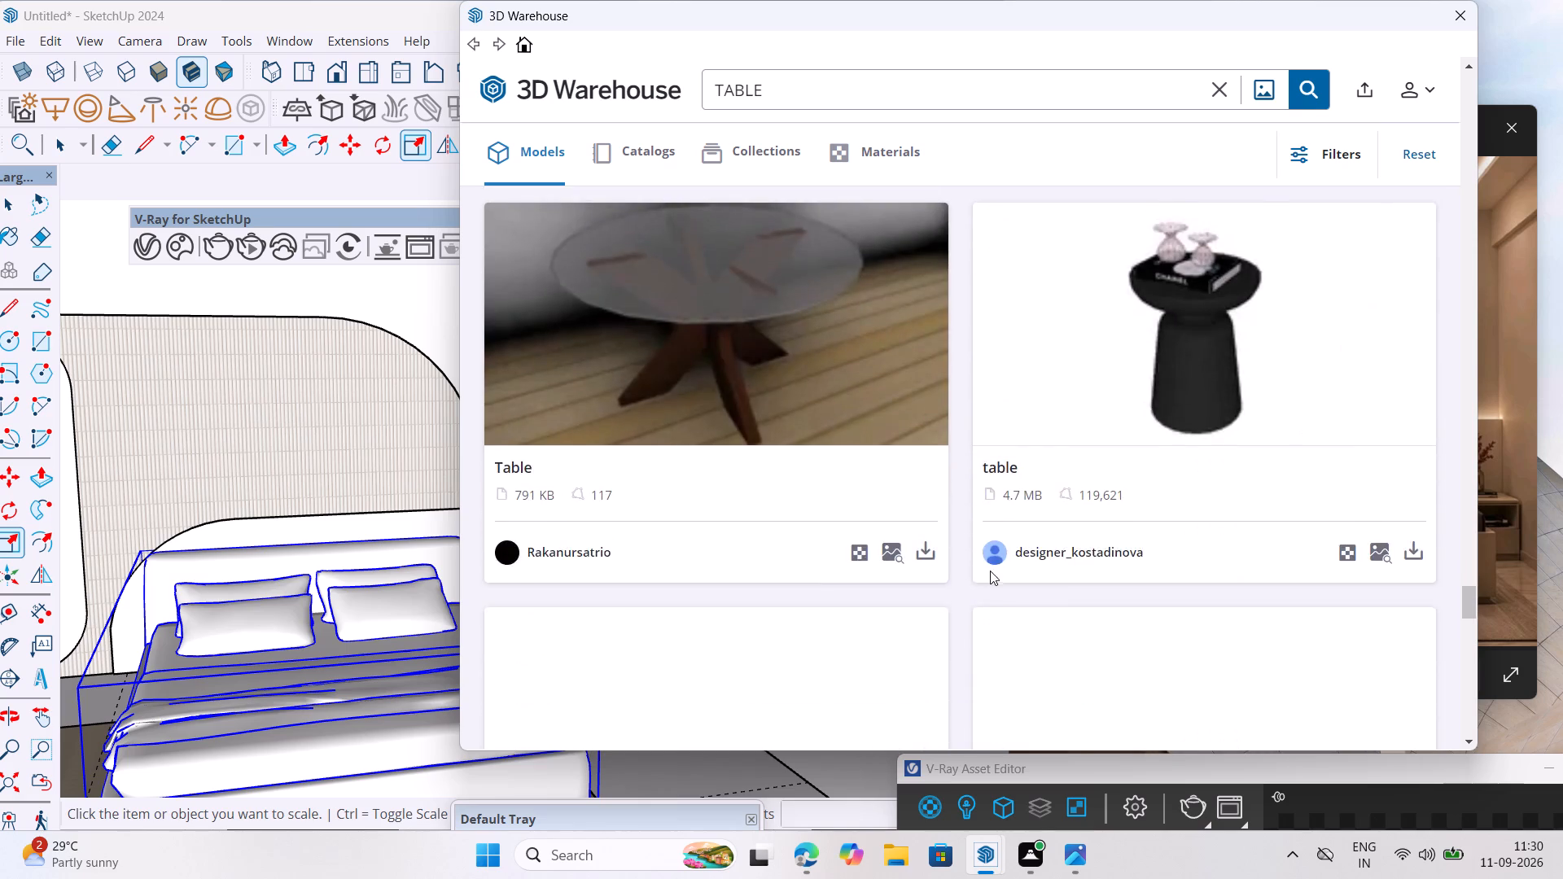
pyautogui.scroll(-4, 958, 584)
pyautogui.scroll(-5, 824, 626)
pyautogui.scroll(-2, 1021, 563)
pyautogui.scroll(3, 1022, 566)
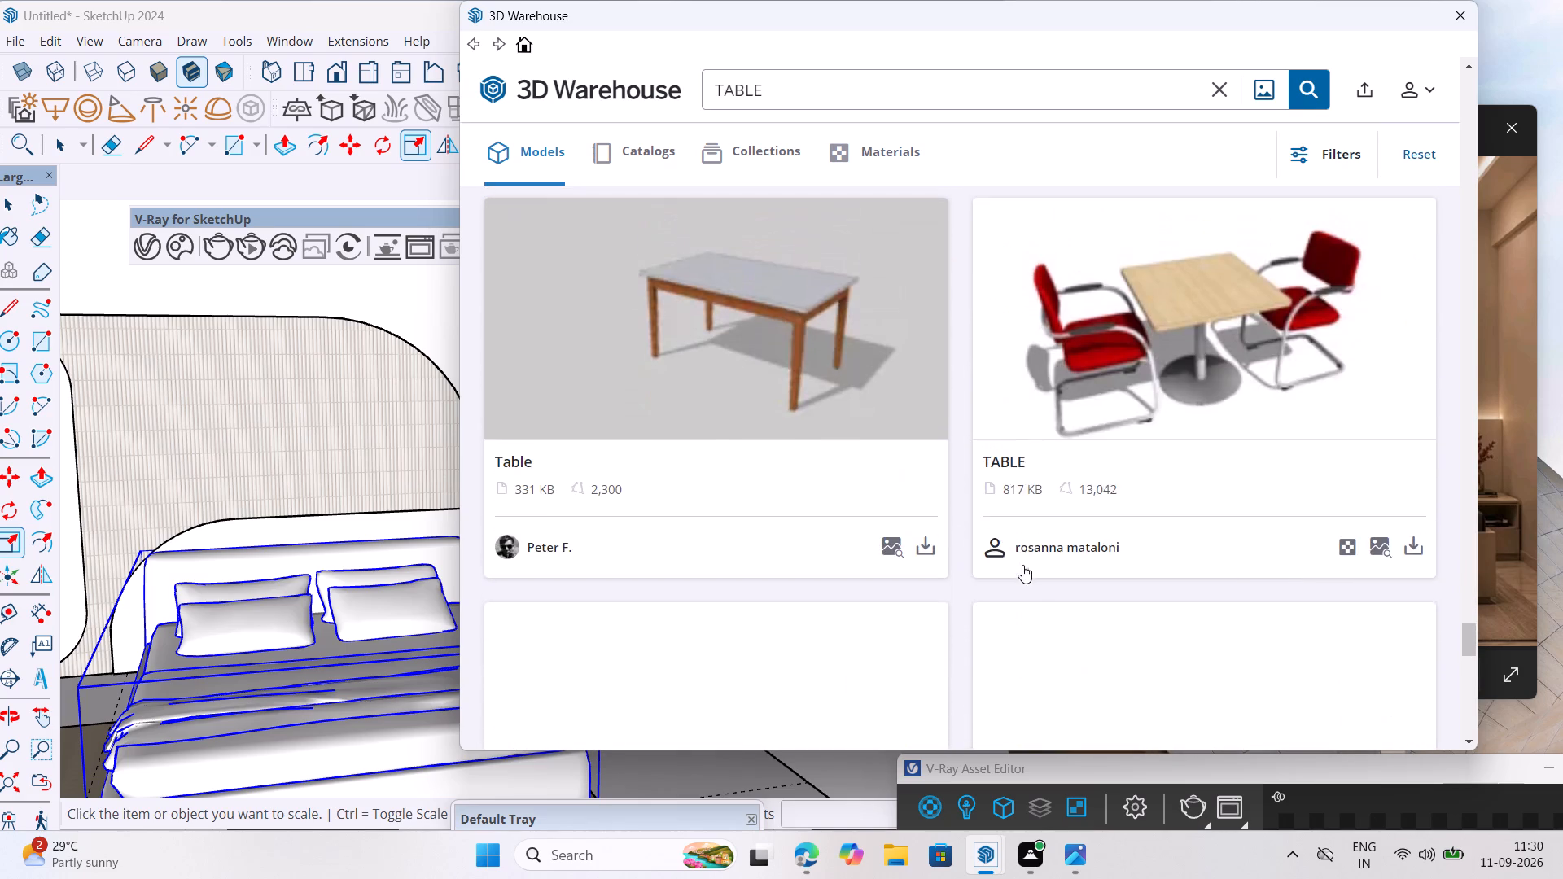
pyautogui.scroll(-4, 962, 638)
pyautogui.scroll(3, 1098, 454)
pyautogui.scroll(5, 984, 397)
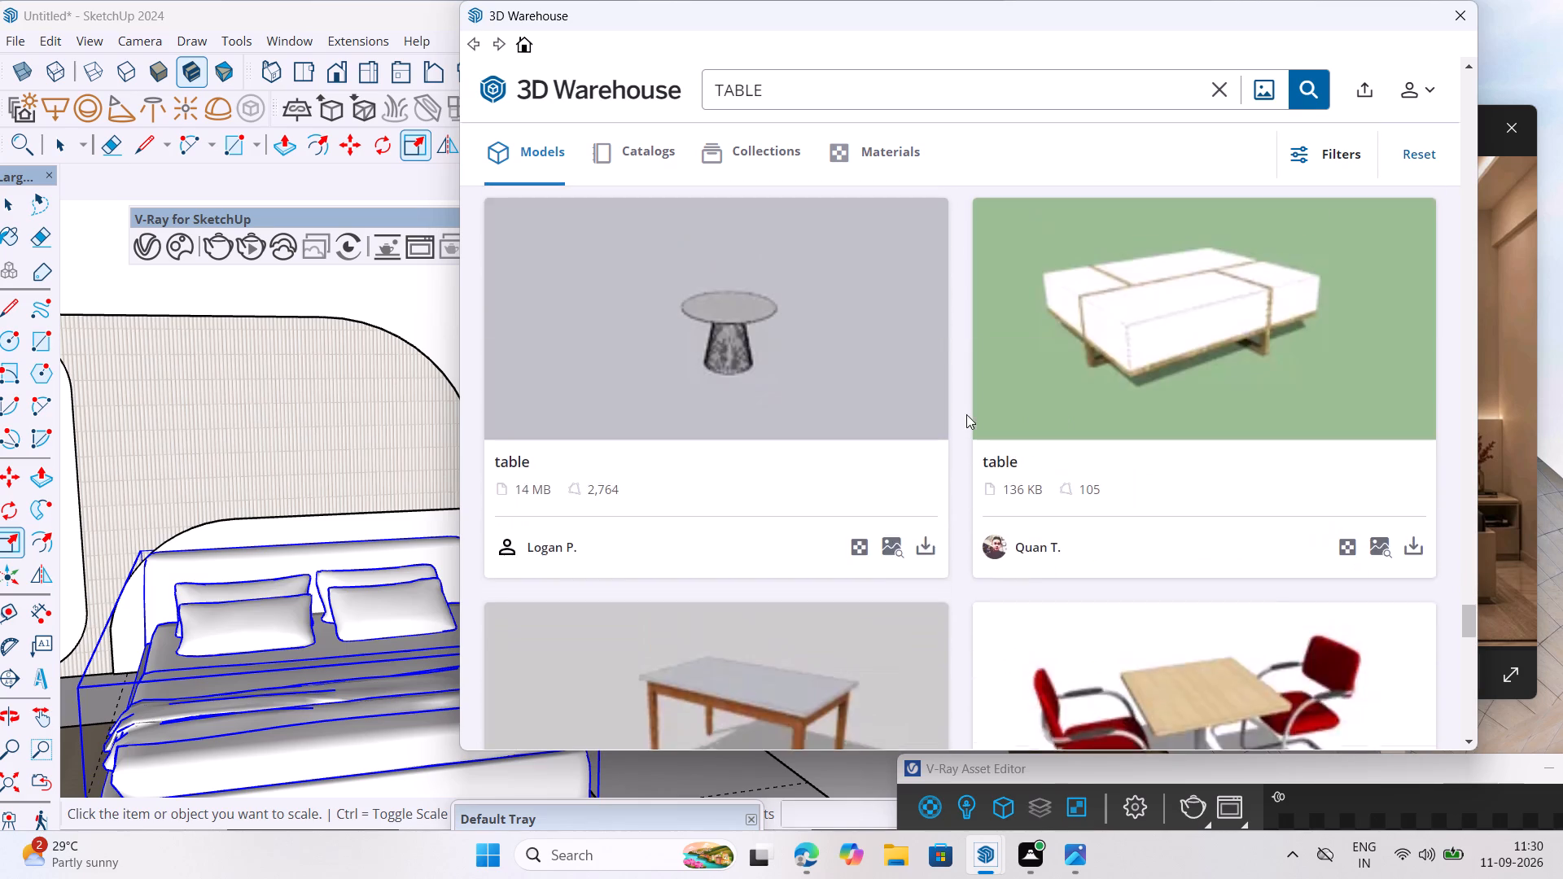
pyautogui.scroll(4, 1067, 387)
# Search 3D Warehouse models for BEDROOM TABLE.
pyautogui.click(810, 81)
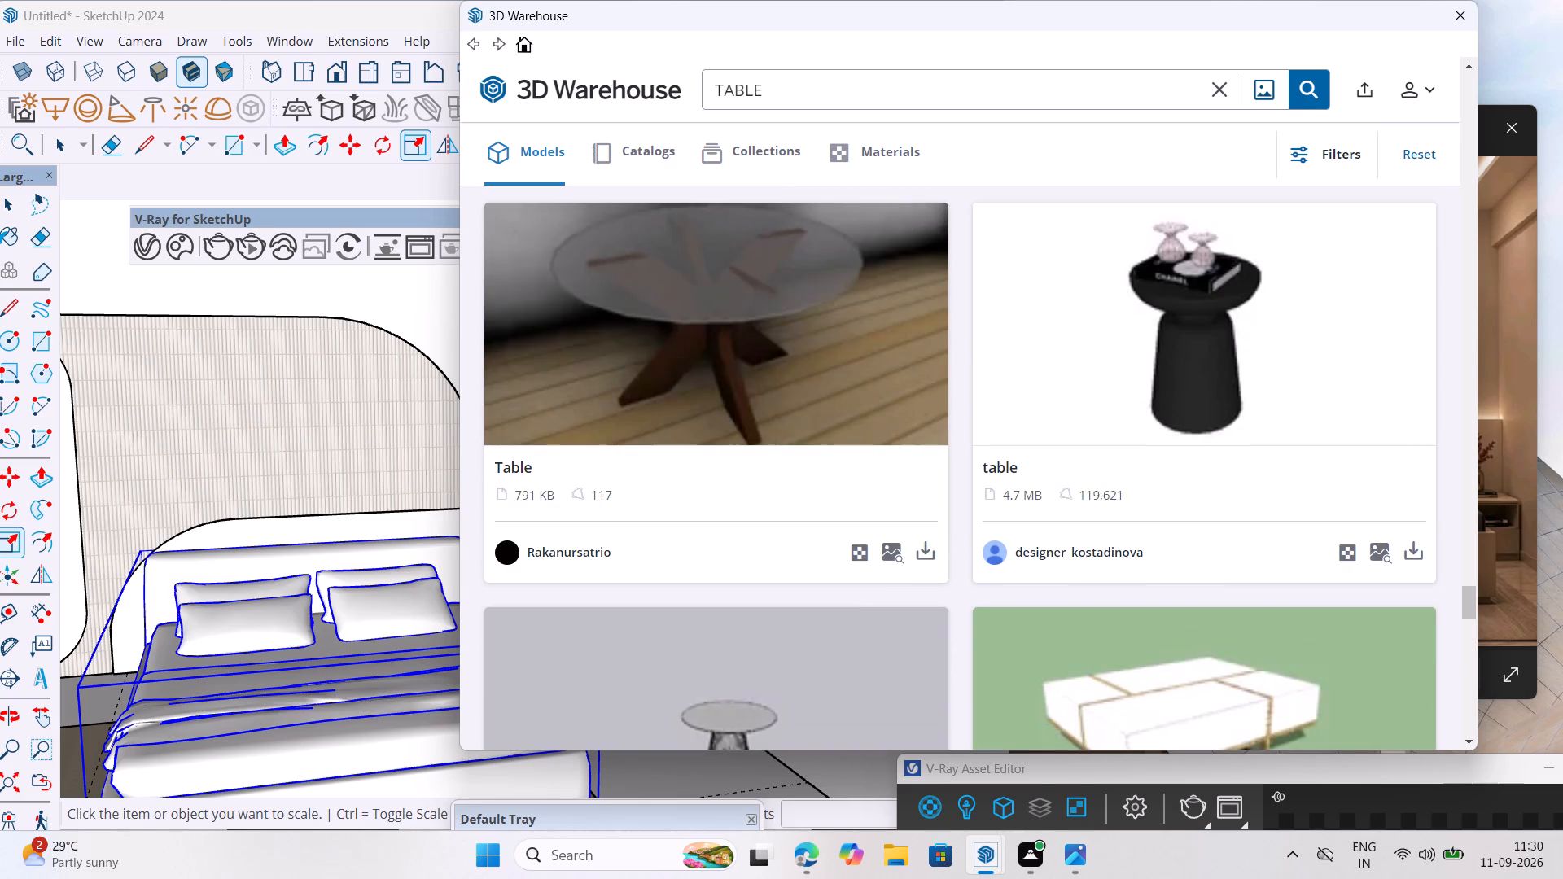
pyautogui.press('space')
pyautogui.press('Left')
pyautogui.press('Left')
pyautogui.press('Left')
pyautogui.press('Left')
pyautogui.press('Left')
pyautogui.press('Left')
pyautogui.press('Left')
pyautogui.press('Left')
pyautogui.press('Left')
pyautogui.press('Left')
pyautogui.press('space')
pyautogui.write('B ED')
pyautogui.press('BackSpace')
pyautogui.press('BackSpace')
pyautogui.press('BackSpace')
pyautogui.write('EDROOM')
pyautogui.press('space')
pyautogui.press('Return')
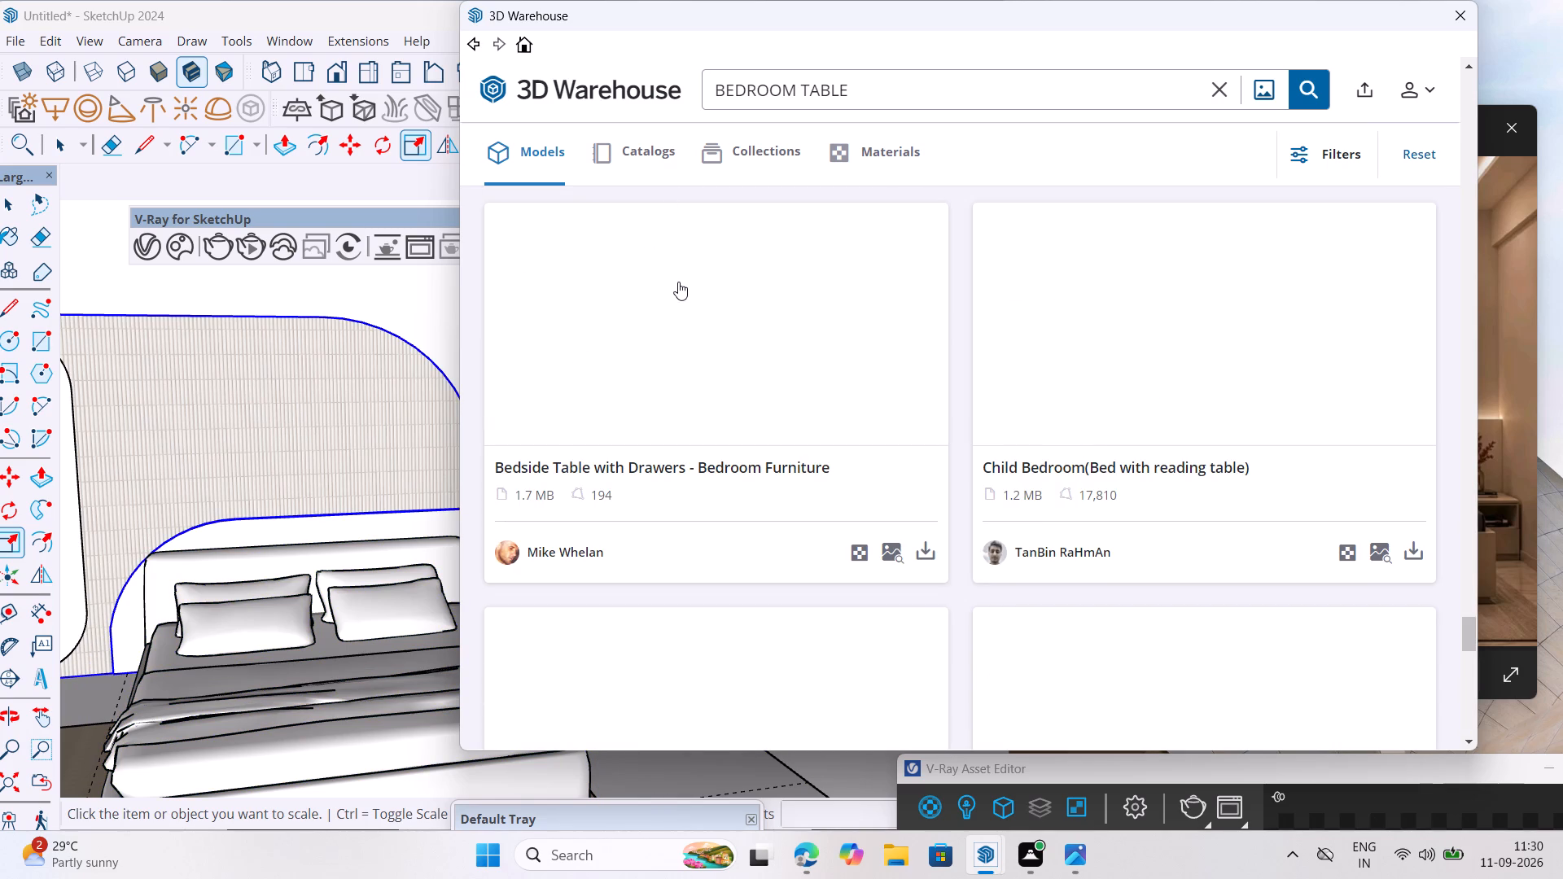
# Look through the first BEDROOM TABLE results for a bedside table and load more models.
pyautogui.scroll(-1, 711, 375)
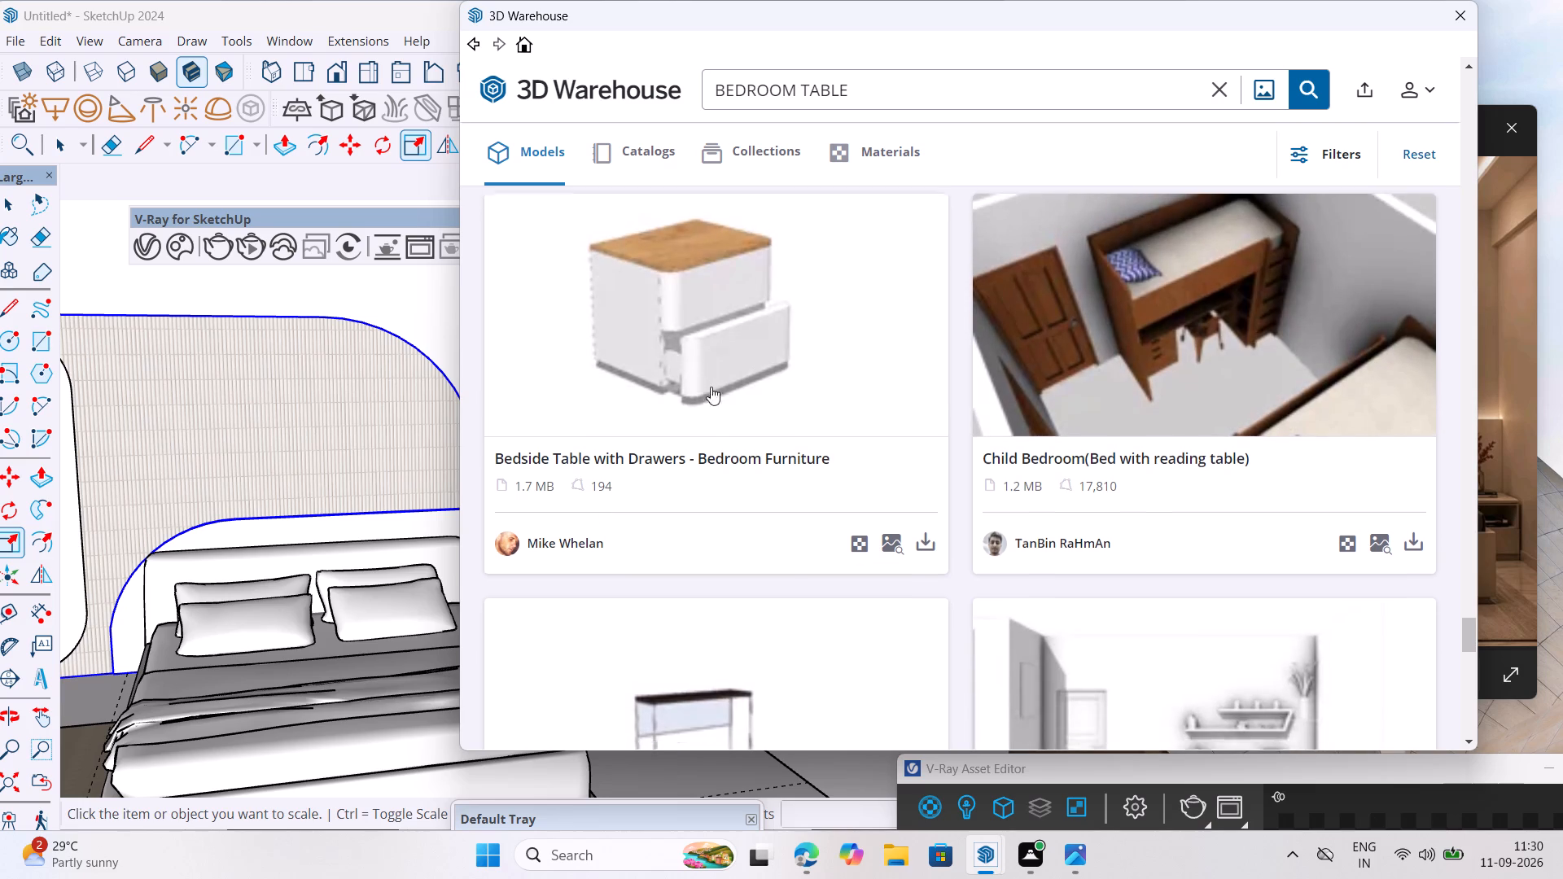
pyautogui.scroll(-1, 711, 387)
pyautogui.scroll(-6, 694, 572)
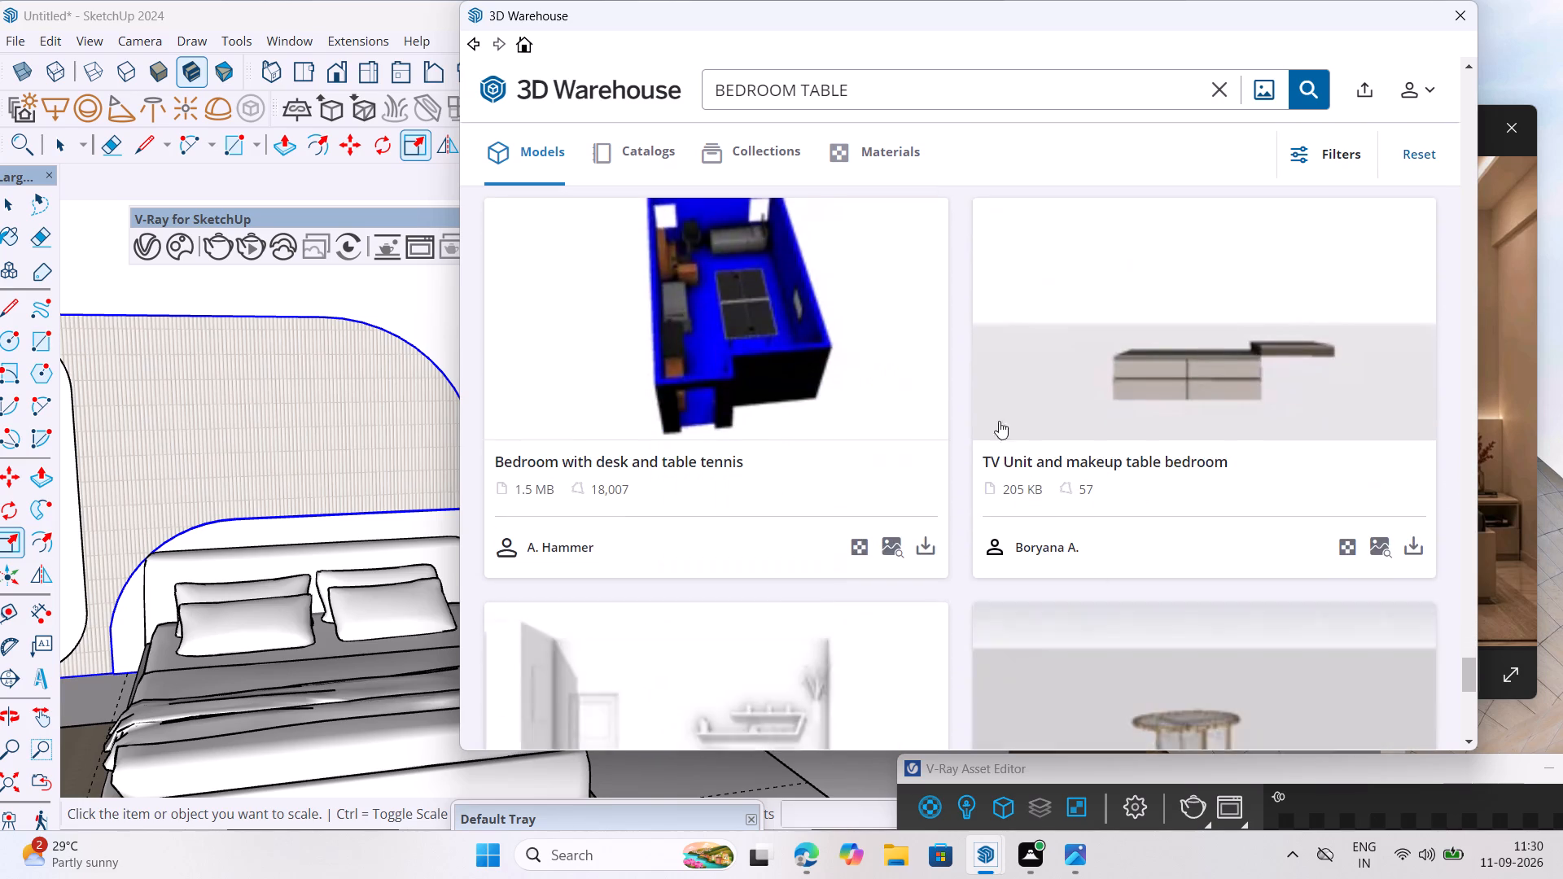
pyautogui.scroll(-3, 888, 483)
pyautogui.scroll(-2, 692, 484)
pyautogui.scroll(-2, 921, 566)
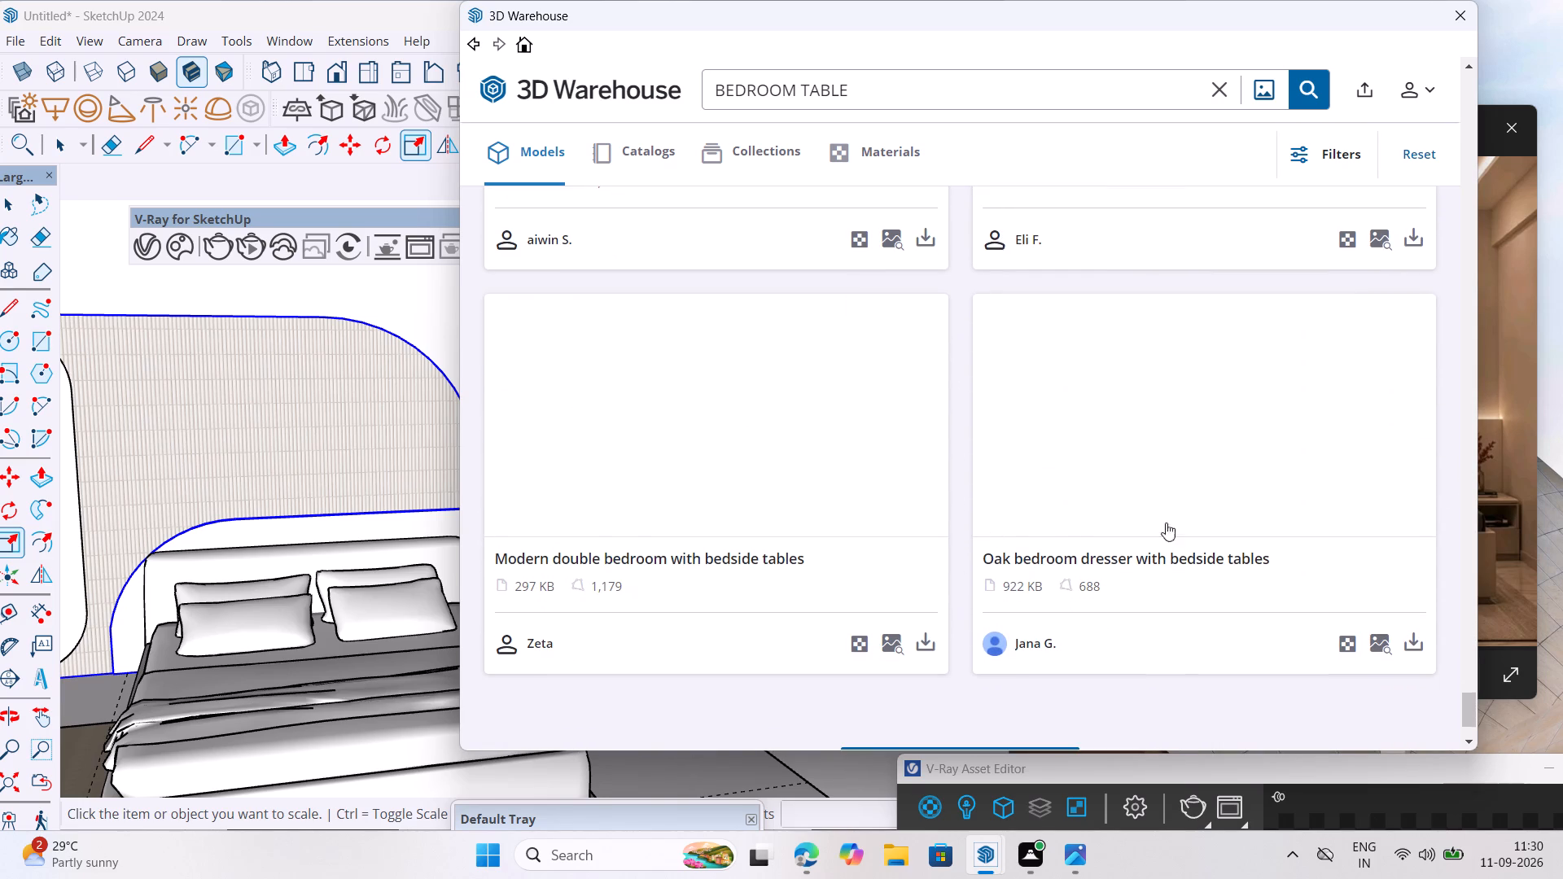
pyautogui.scroll(-2, 728, 597)
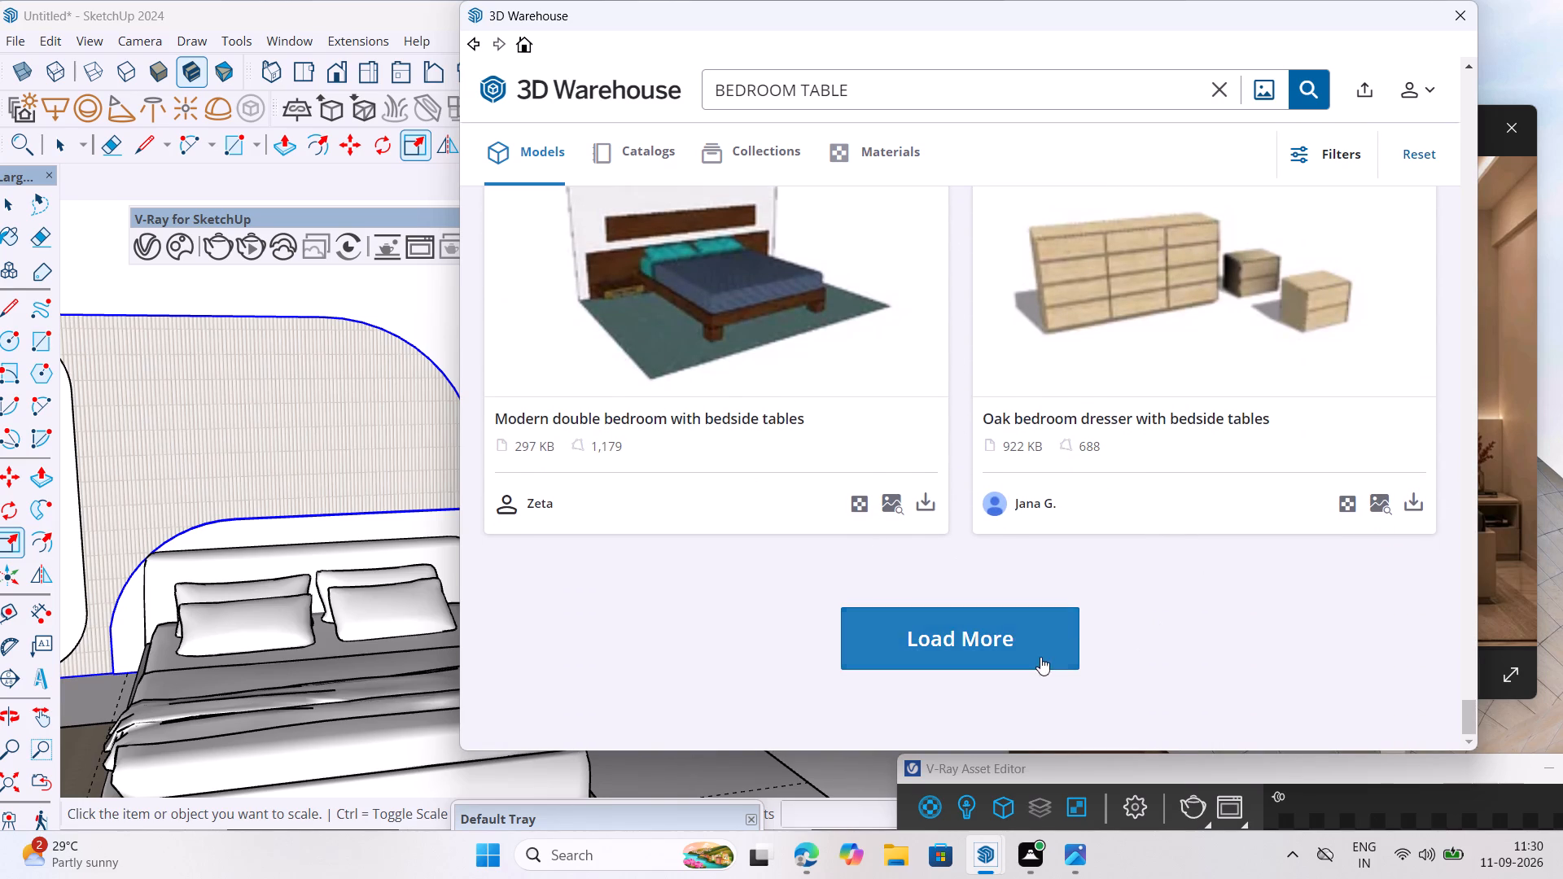
pyautogui.click(1053, 635)
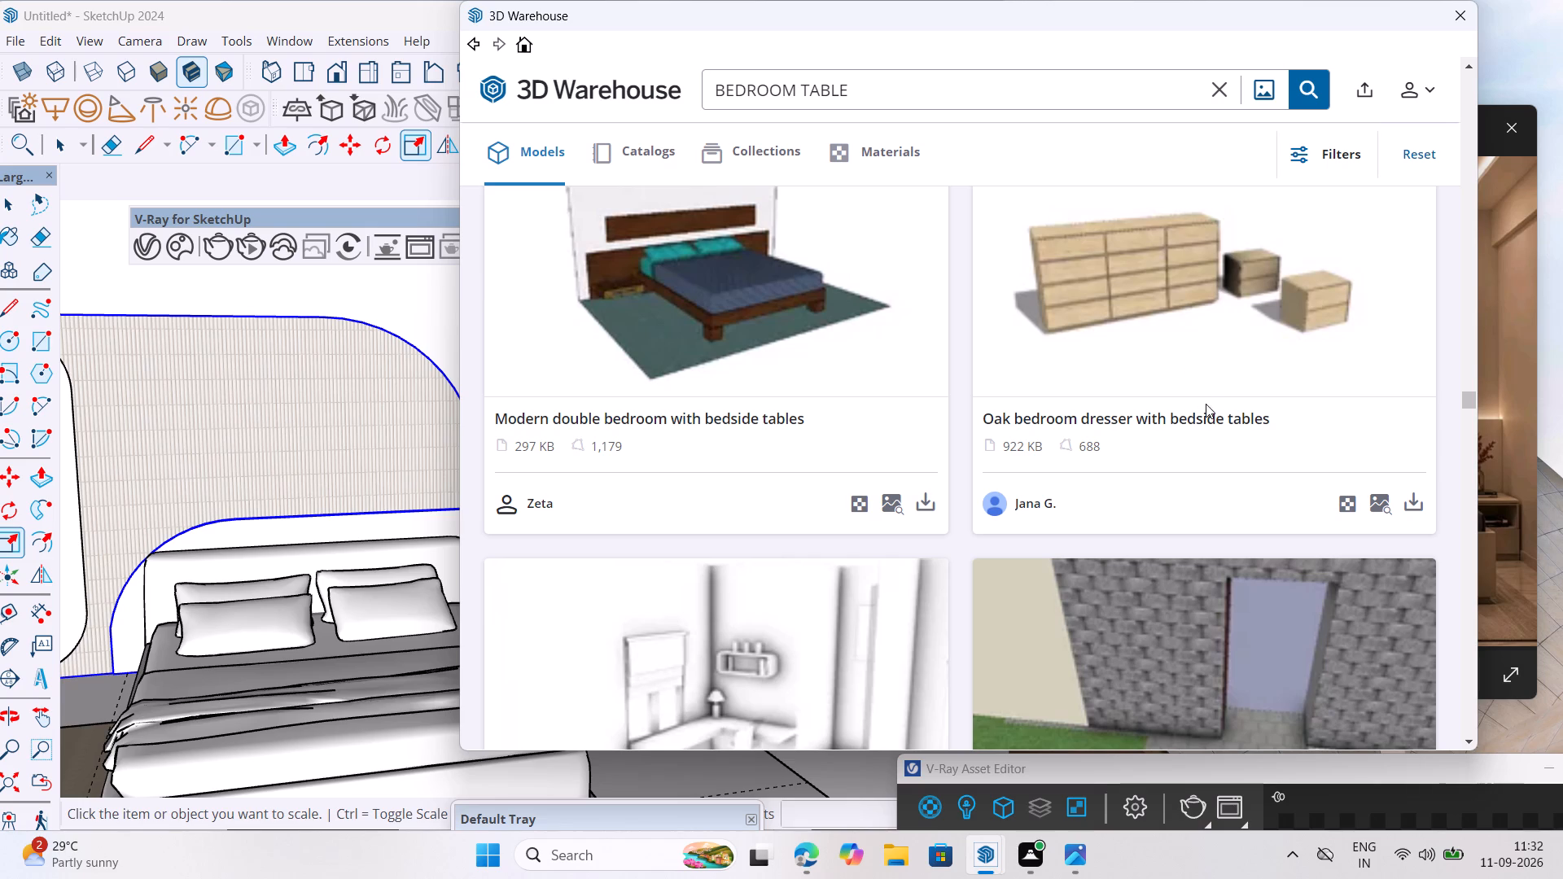
# Examine the additional BEDROOM TABLE models for a bedside table suitable for placing next to the bed.
pyautogui.scroll(-6, 836, 504)
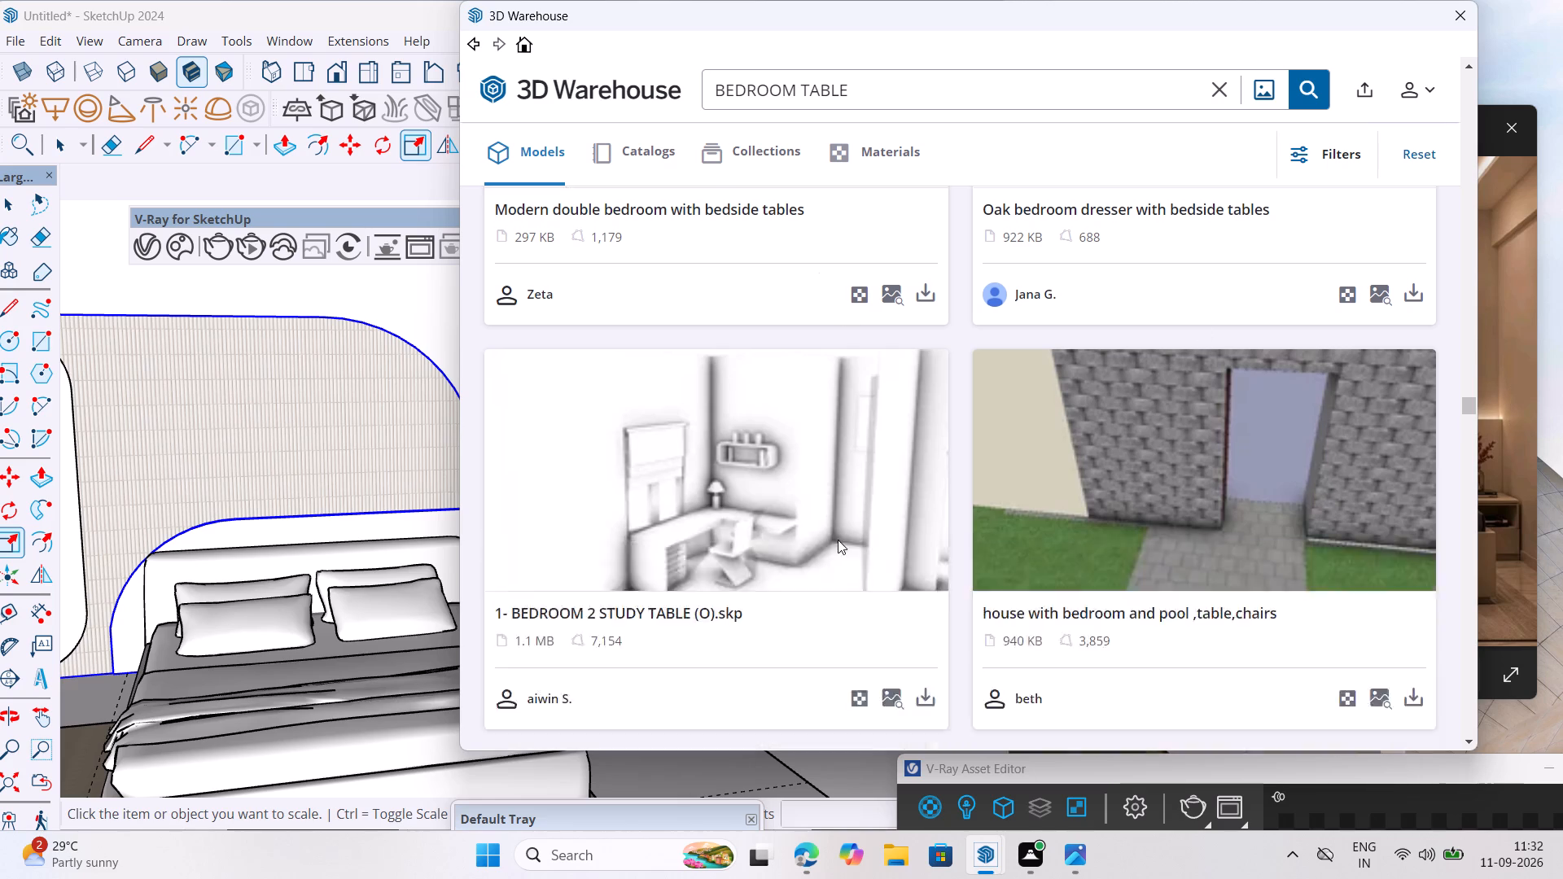
pyautogui.scroll(-5, 838, 540)
pyautogui.scroll(-4, 703, 493)
pyautogui.scroll(4, 614, 440)
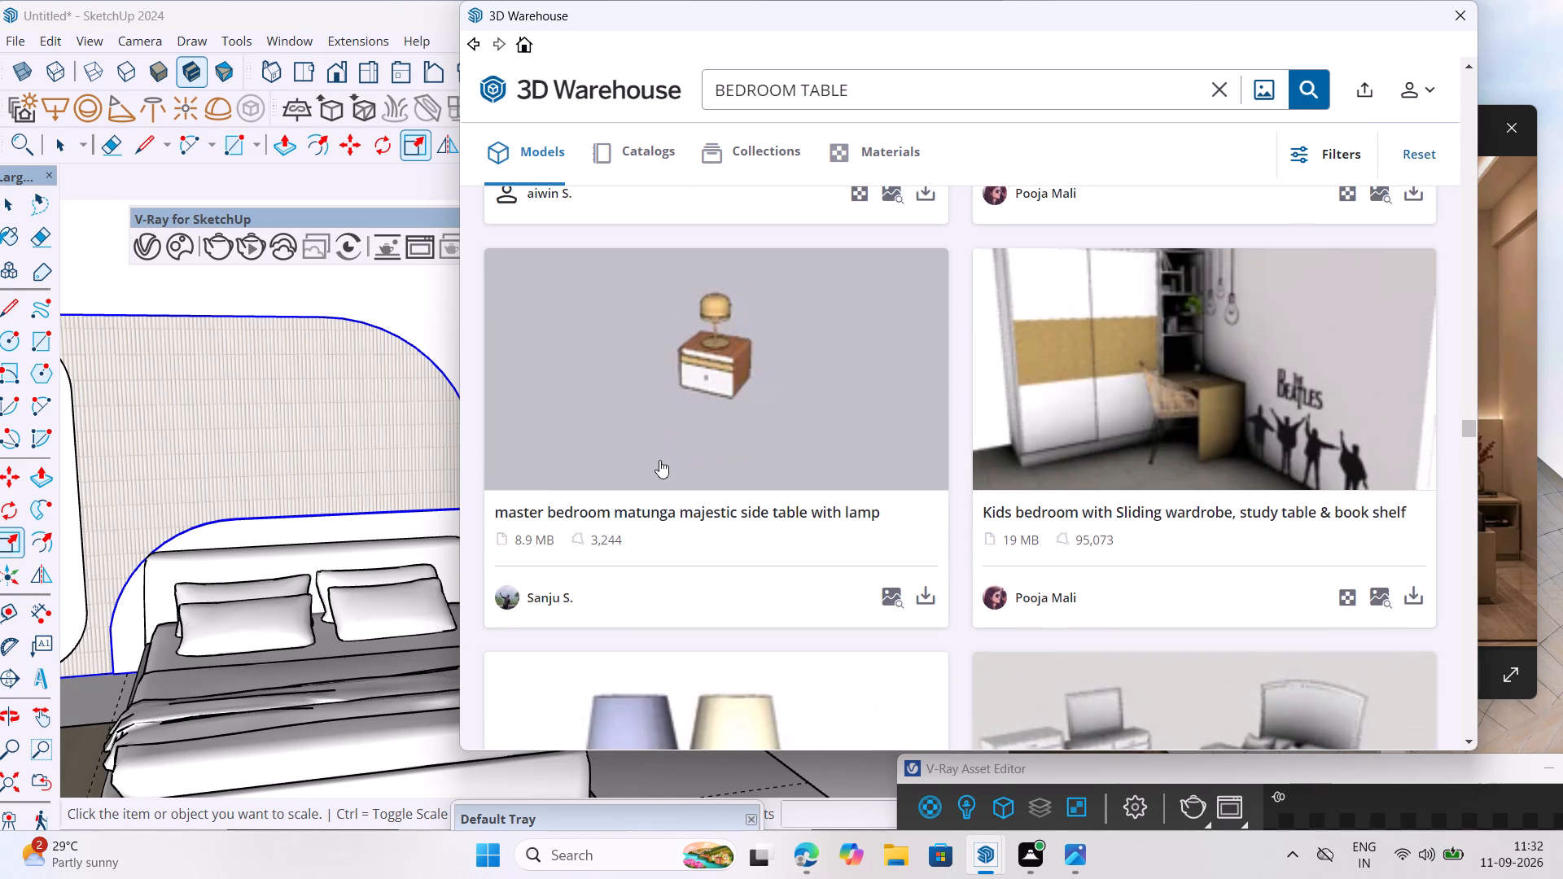
pyautogui.moveTo(1110, 22); pyautogui.dragTo(1123, 127)
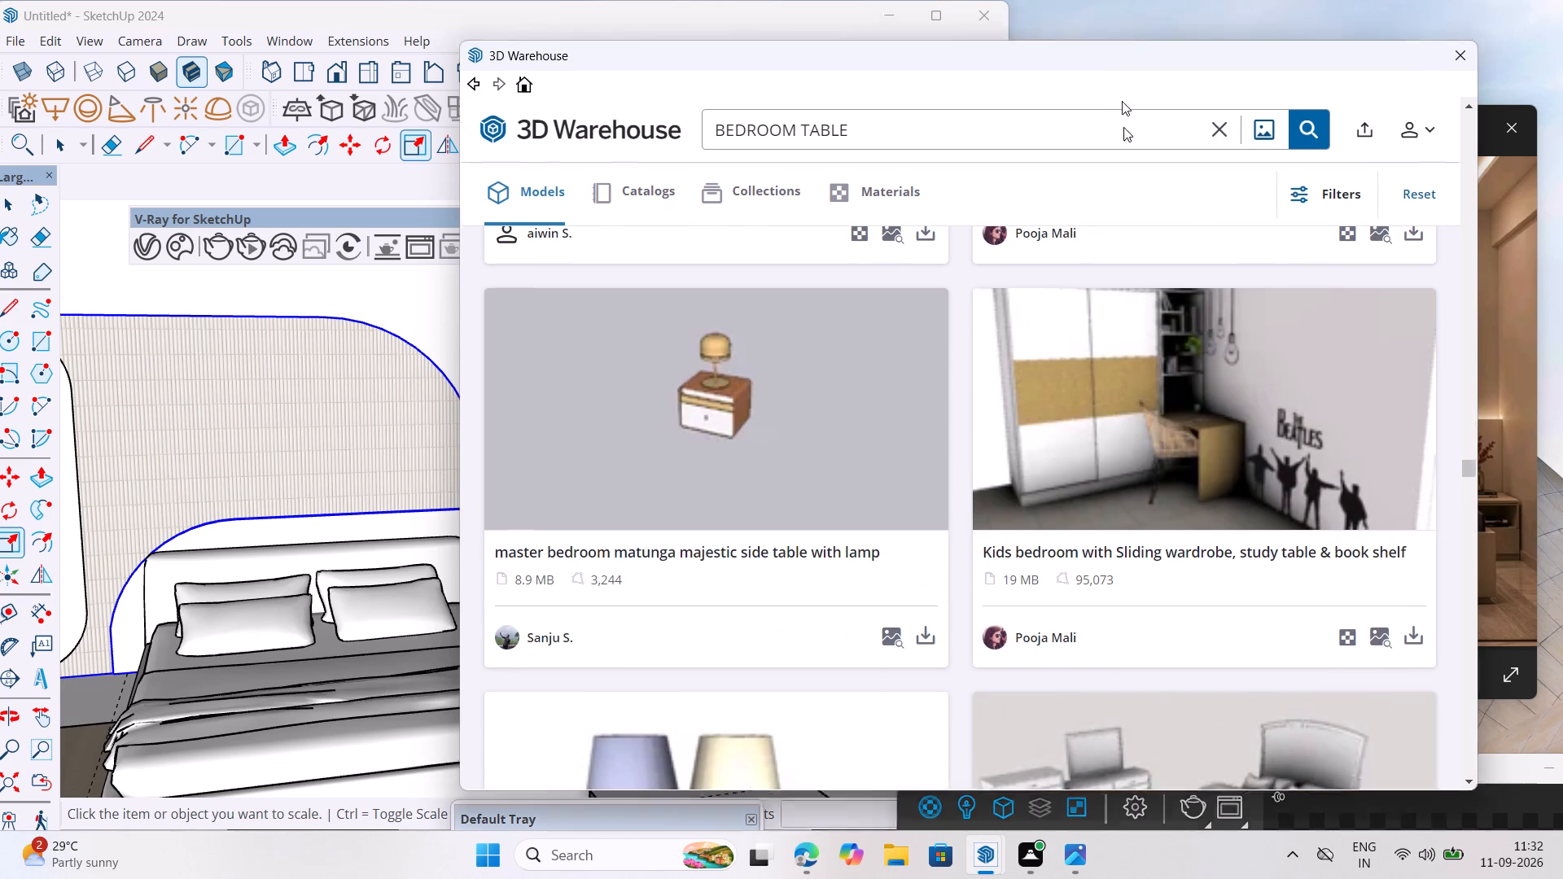
pyautogui.moveTo(1123, 127); pyautogui.dragTo(1141, 90)
pyautogui.scroll(-5, 973, 574)
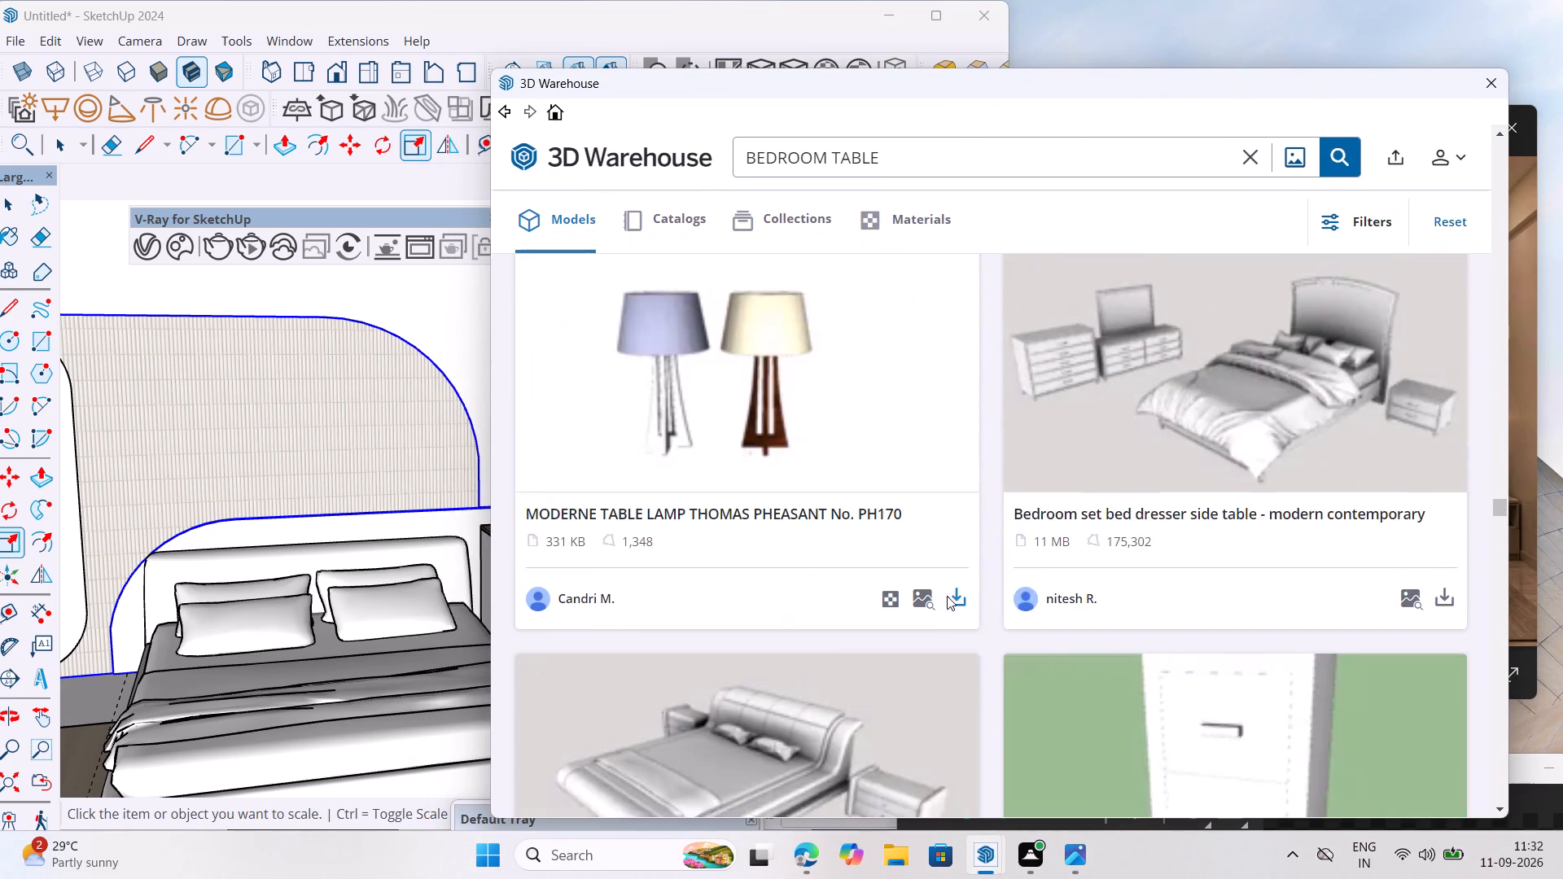
pyautogui.scroll(2, 873, 503)
pyautogui.scroll(-4, 873, 504)
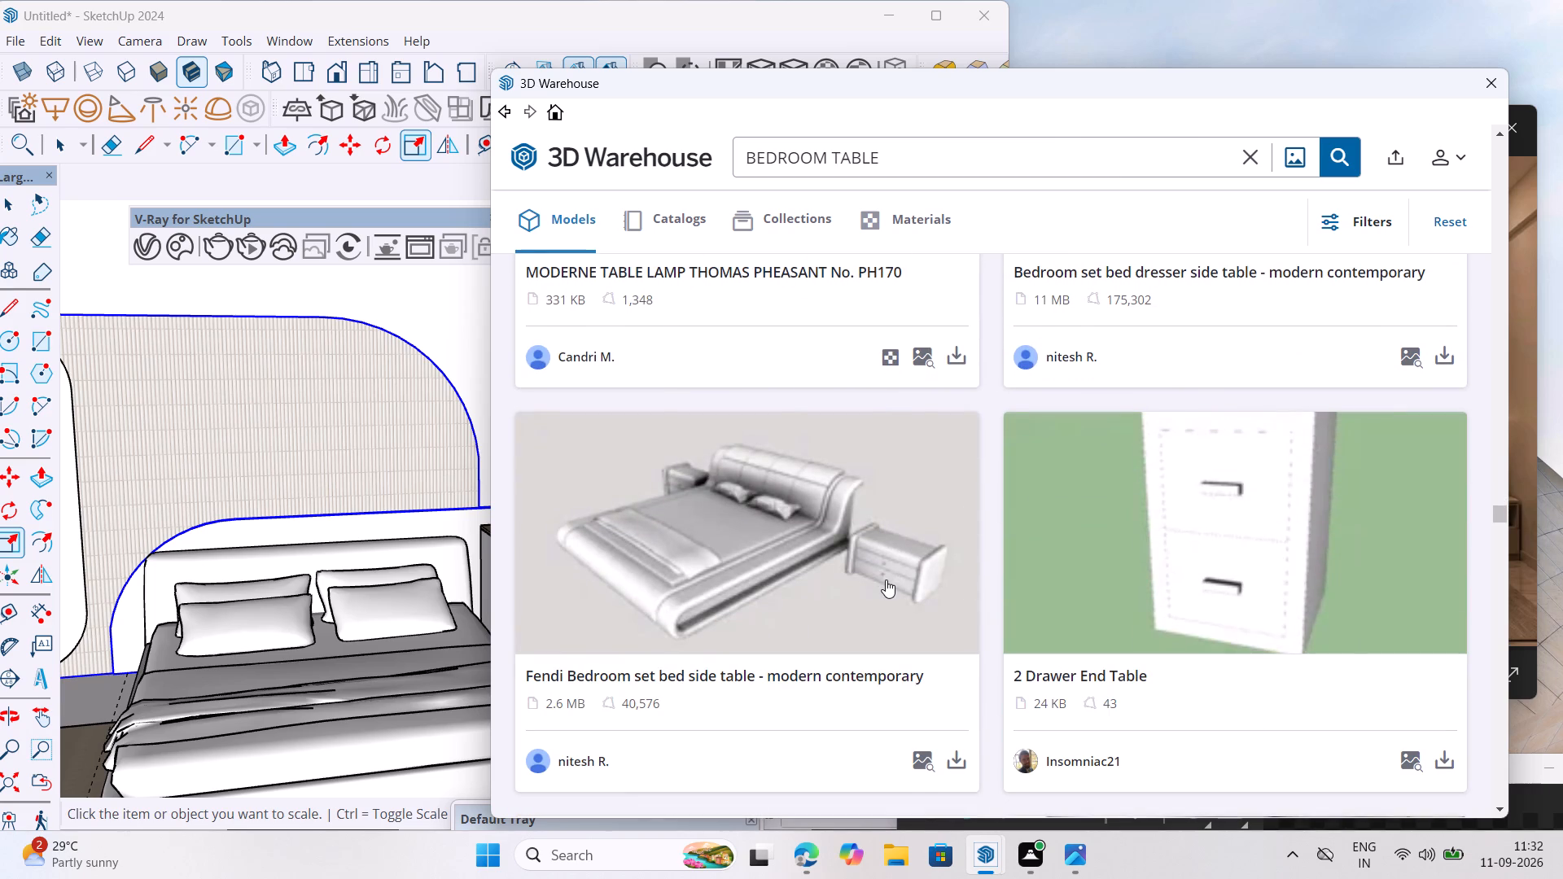
pyautogui.scroll(-9, 886, 585)
pyautogui.scroll(-4, 859, 526)
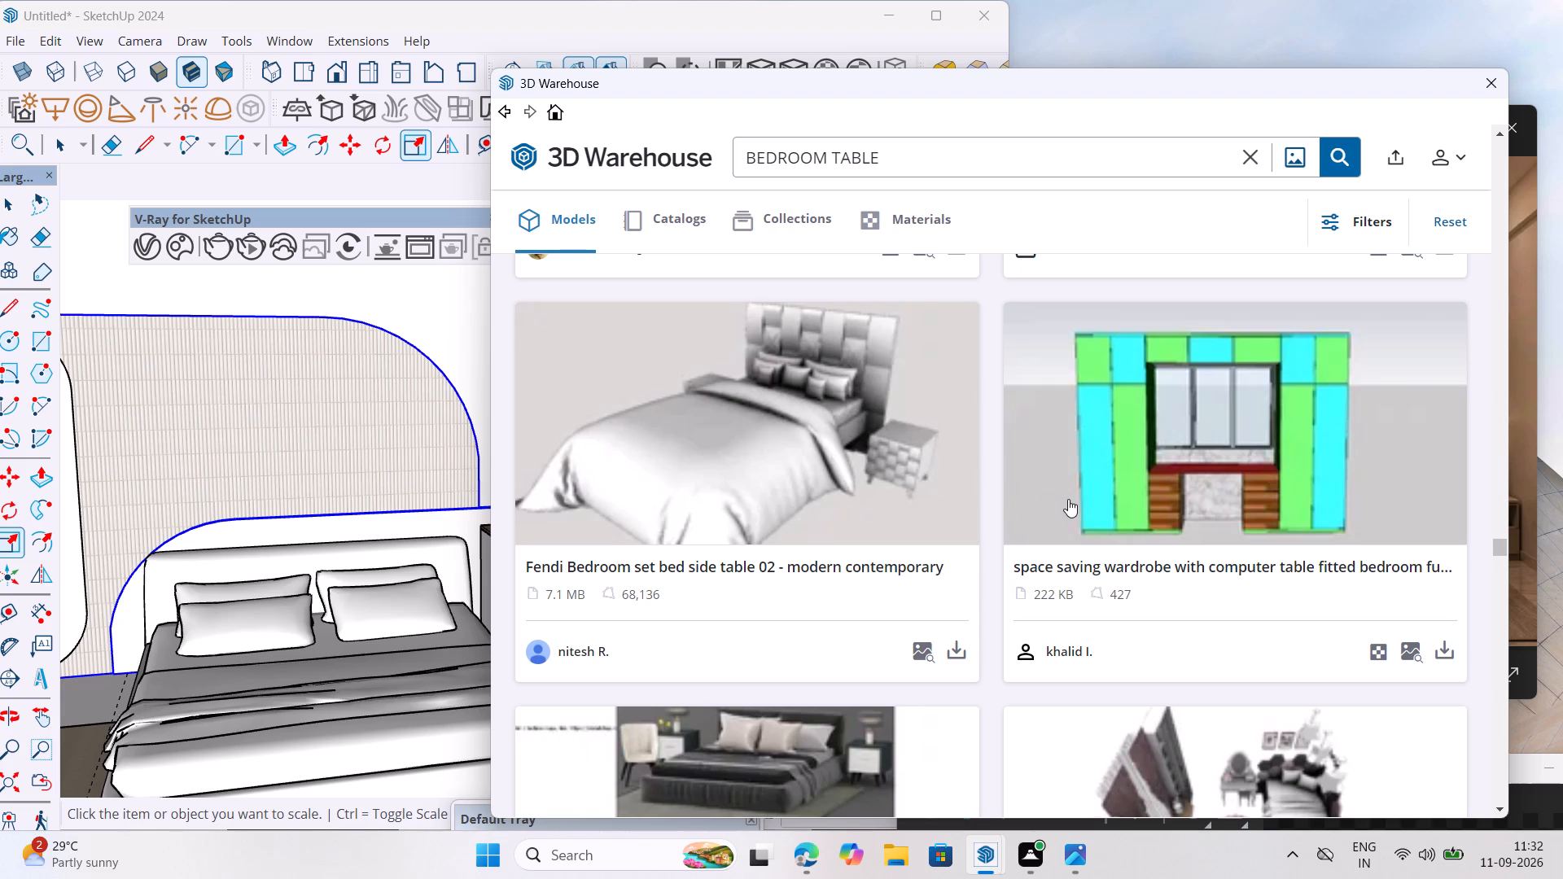
pyautogui.scroll(-5, 1044, 622)
pyautogui.scroll(-4, 976, 644)
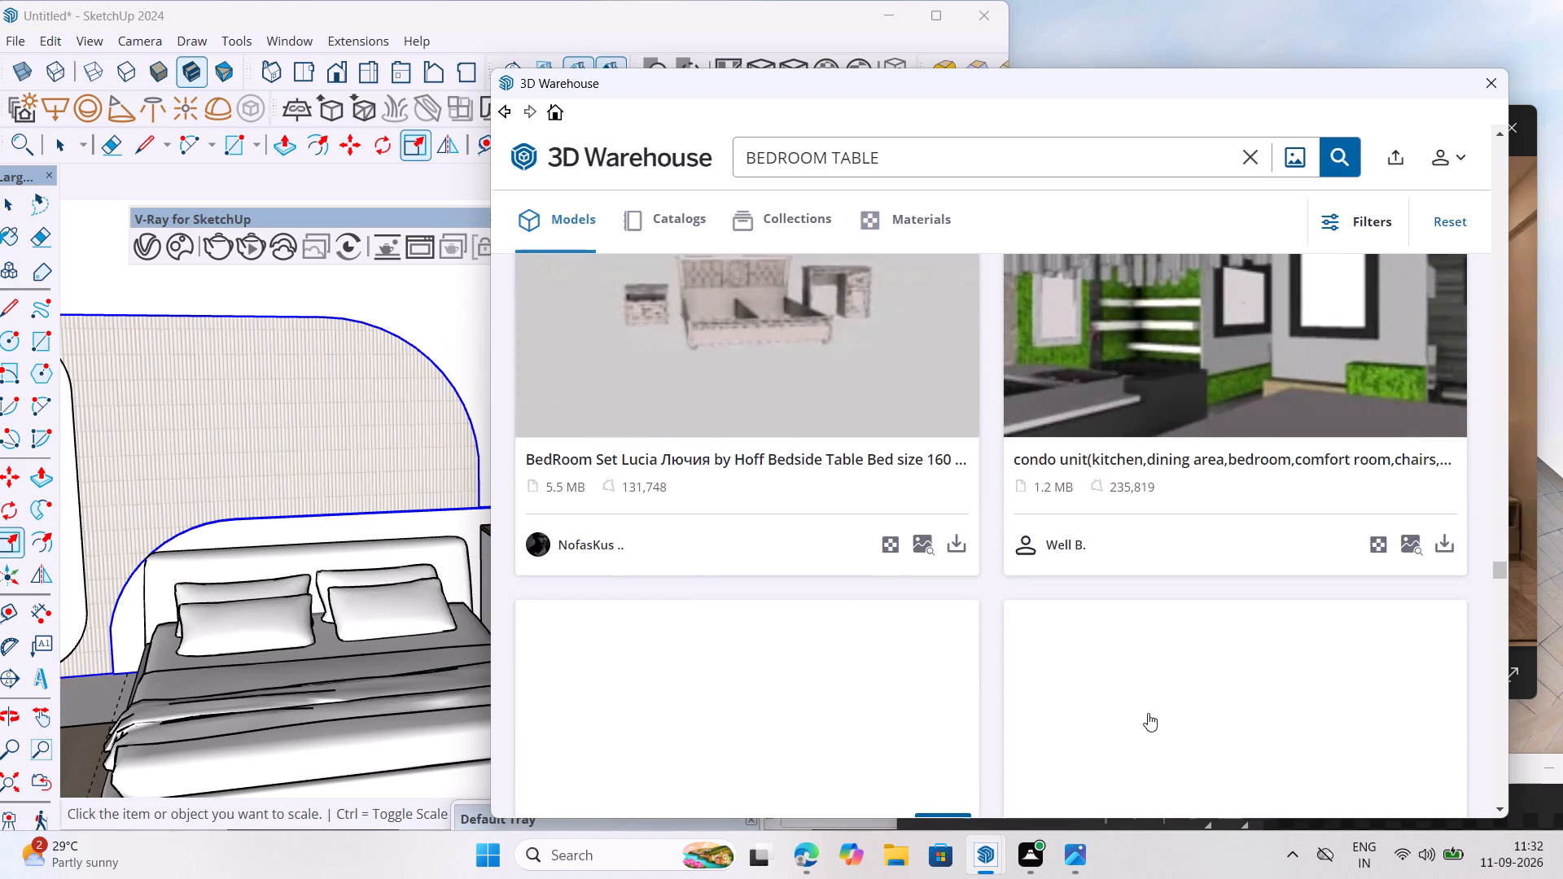
pyautogui.scroll(-3, 745, 606)
pyautogui.scroll(-5, 1027, 472)
pyautogui.scroll(-4, 760, 547)
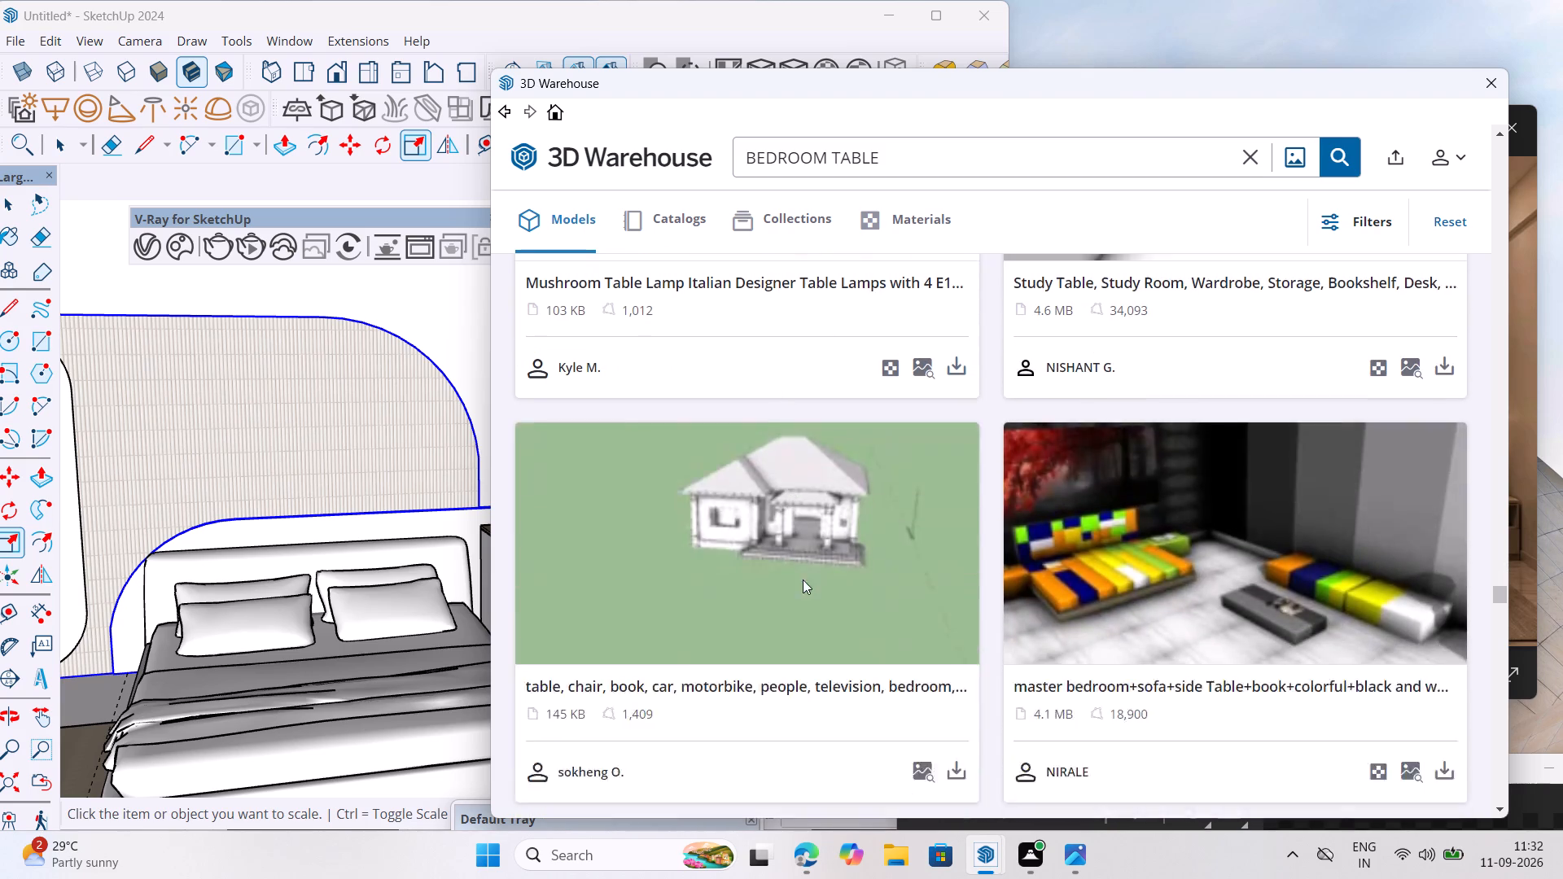
pyautogui.scroll(-3, 923, 540)
pyautogui.scroll(-3, 1111, 544)
pyautogui.scroll(-4, 676, 612)
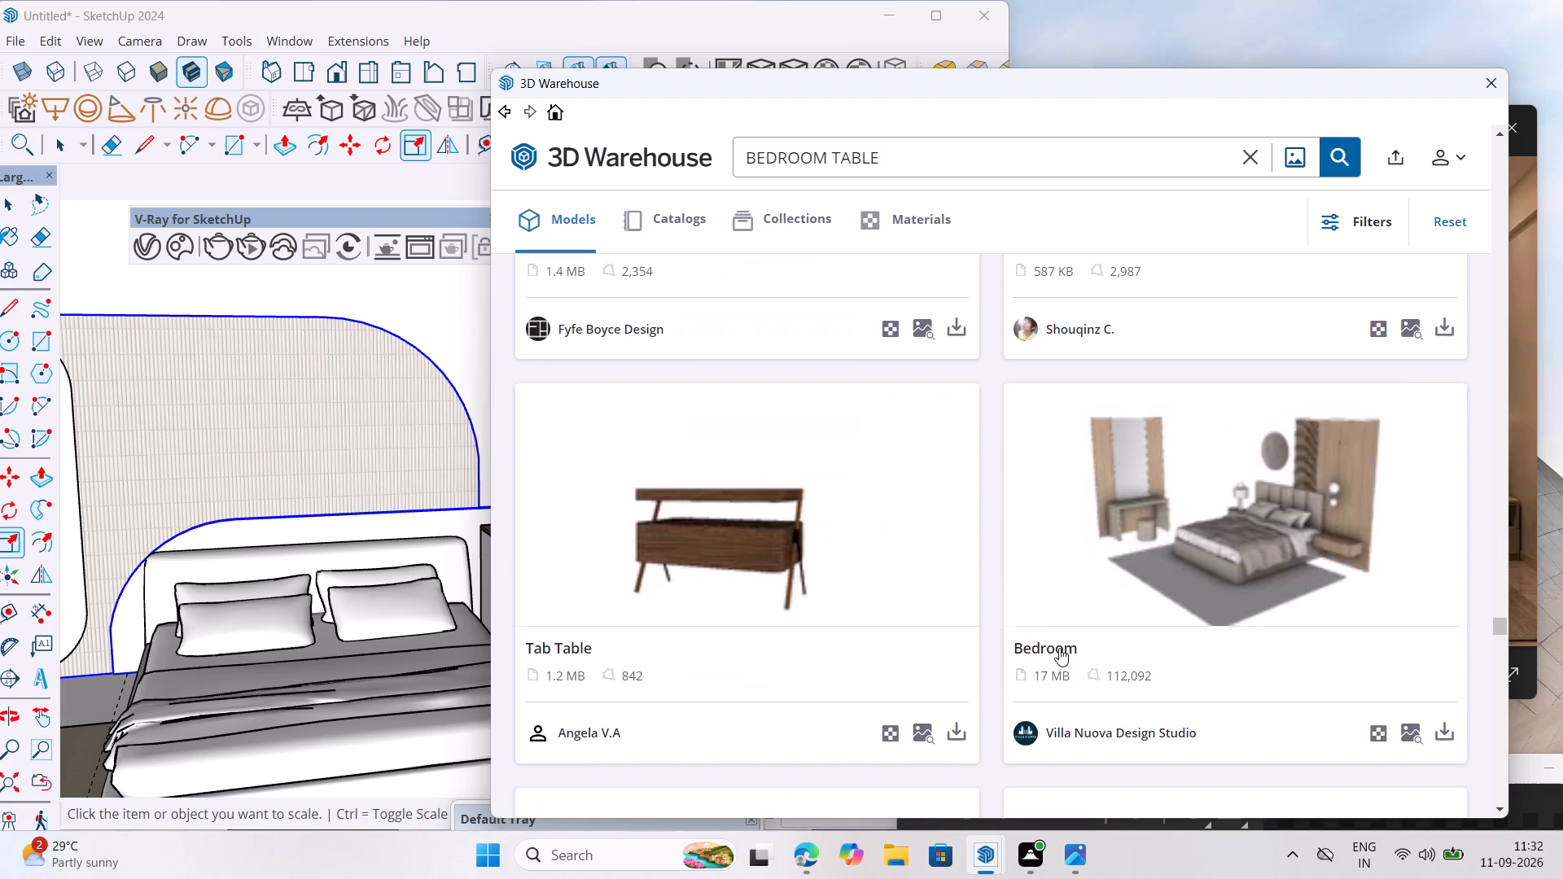
pyautogui.scroll(-3, 762, 641)
pyautogui.scroll(-4, 725, 531)
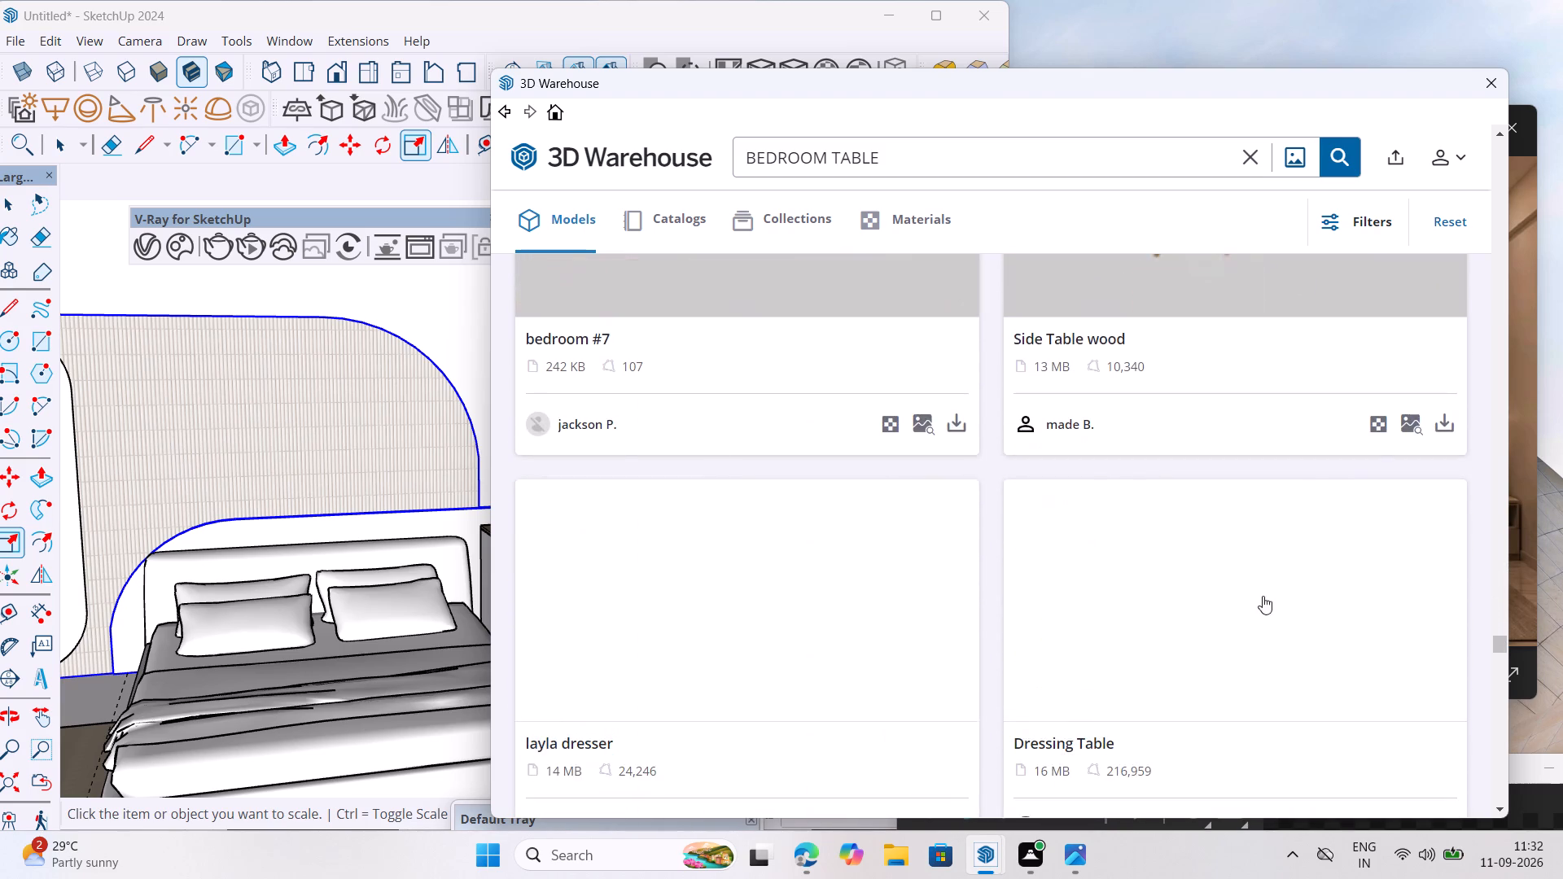
pyautogui.scroll(-6, 852, 583)
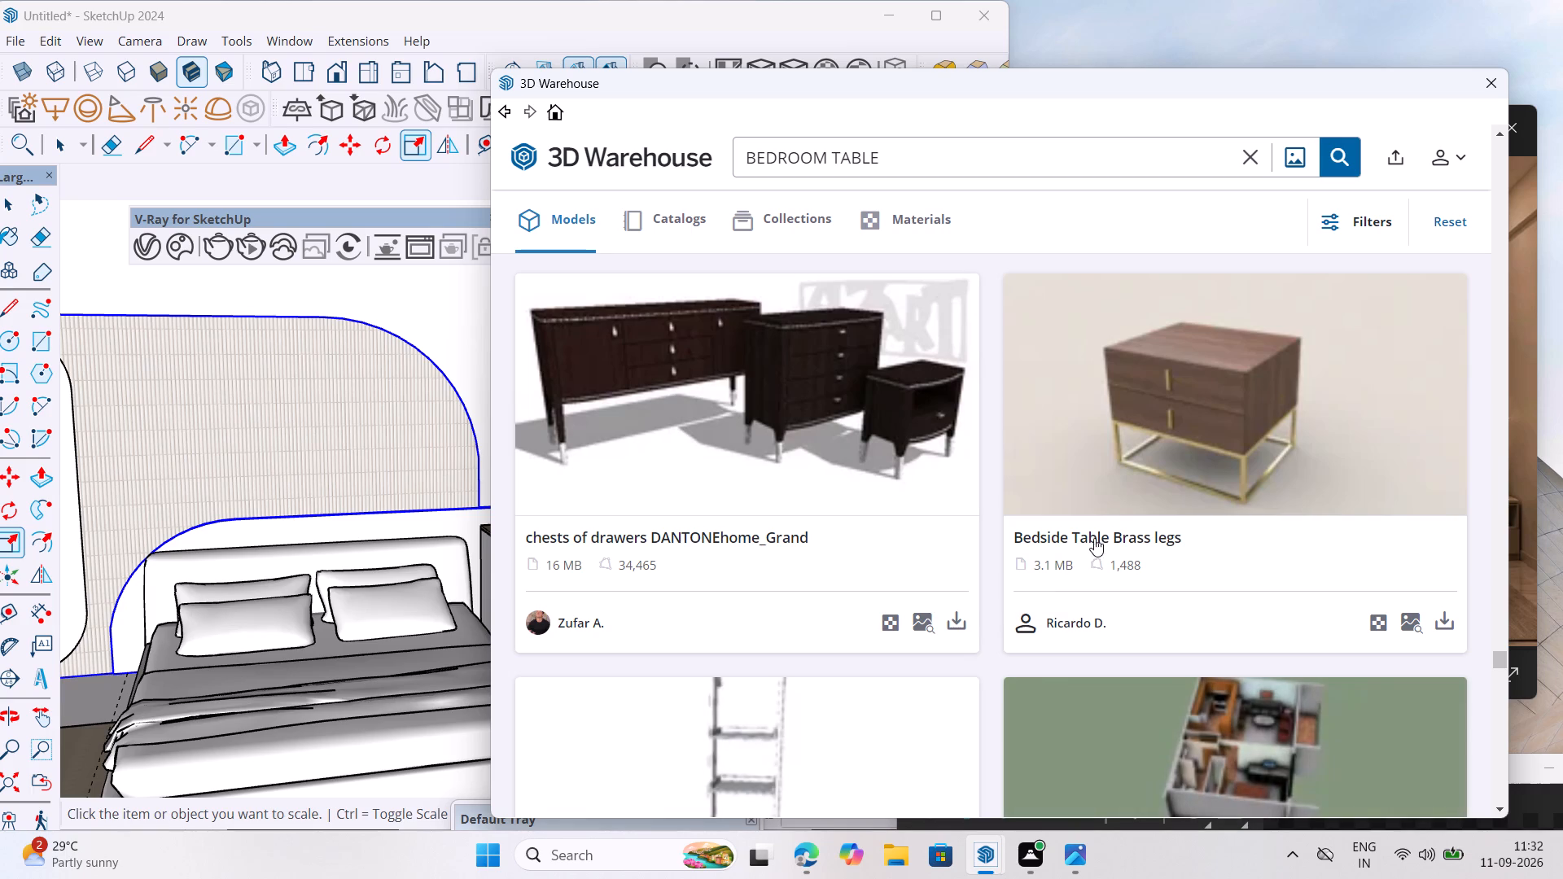
# Check the reference image and examine further BEDROOM TABLE models for one matching its bedside table.
pyautogui.moveTo(1079, 85); pyautogui.dragTo(820, 673)
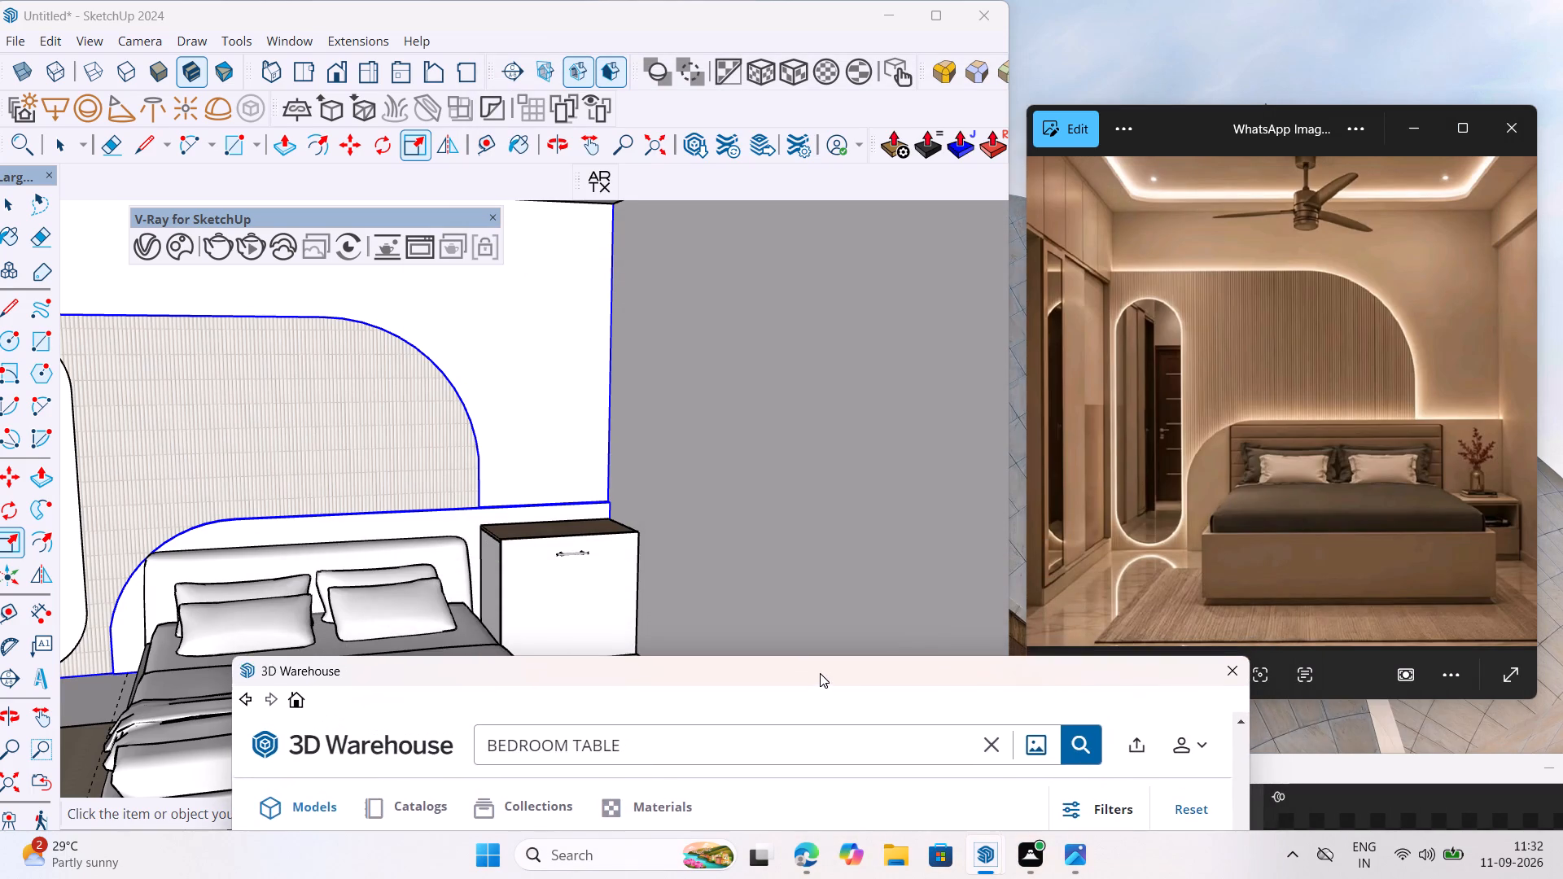
pyautogui.moveTo(820, 673); pyautogui.dragTo(1070, 33)
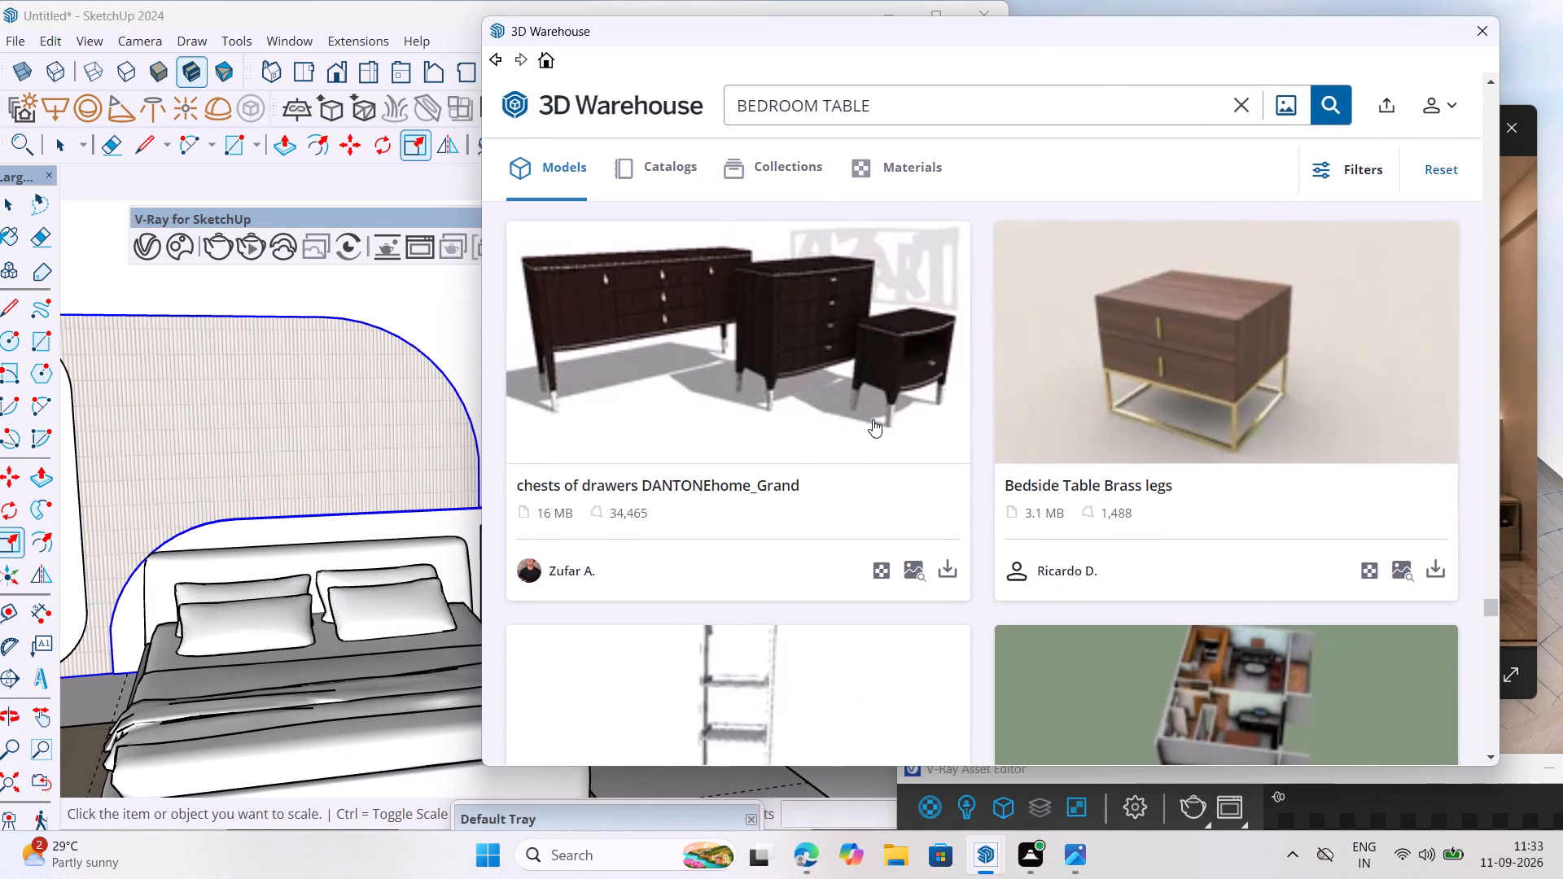
pyautogui.scroll(-3, 786, 479)
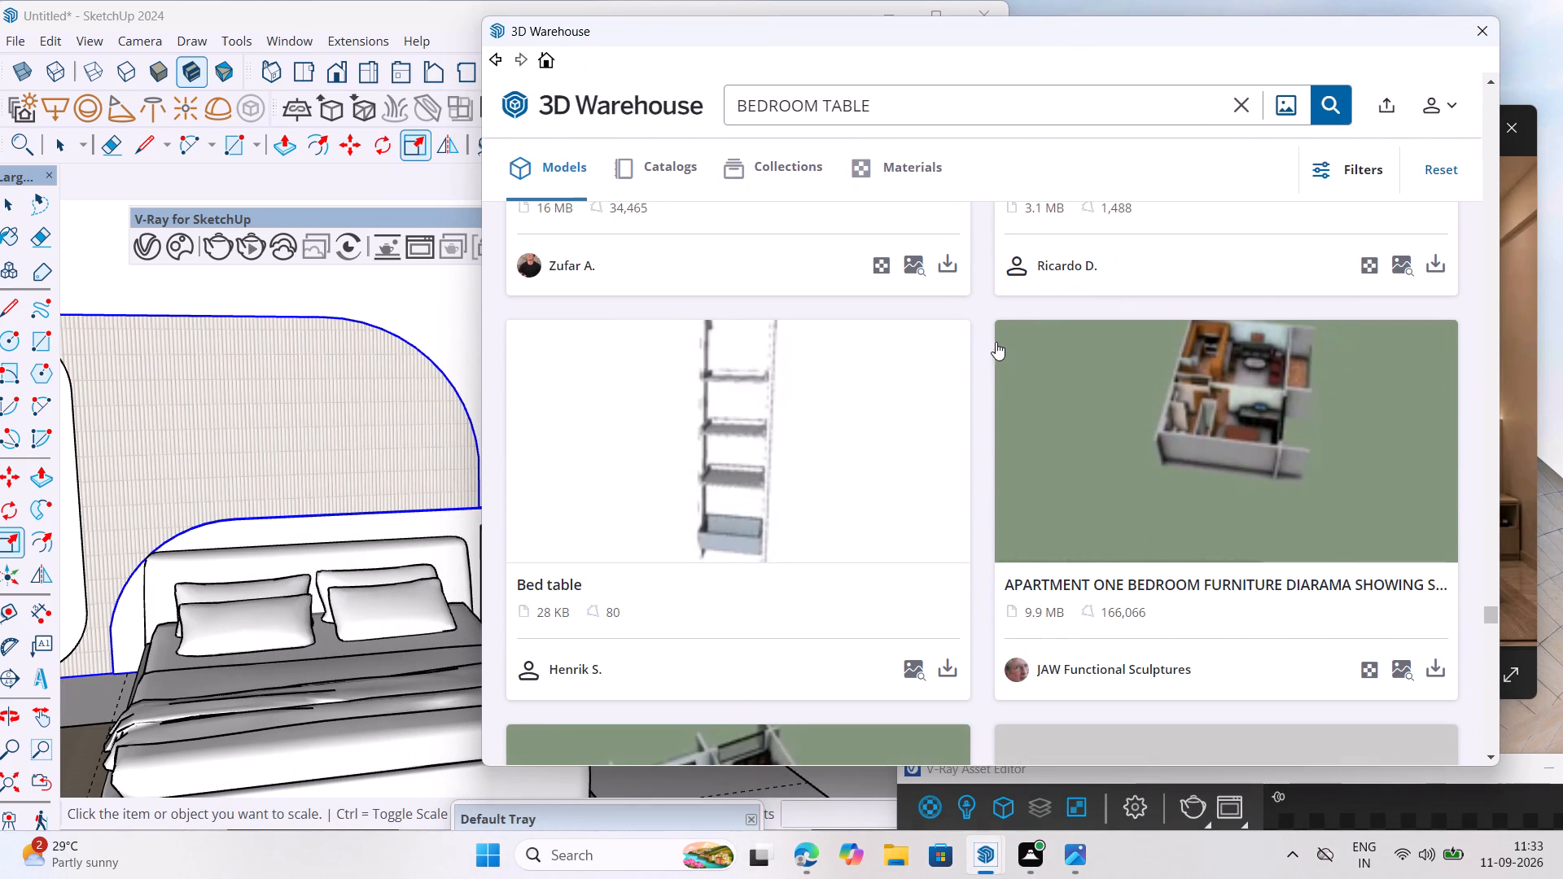
pyautogui.scroll(-4, 711, 478)
pyautogui.scroll(-4, 970, 488)
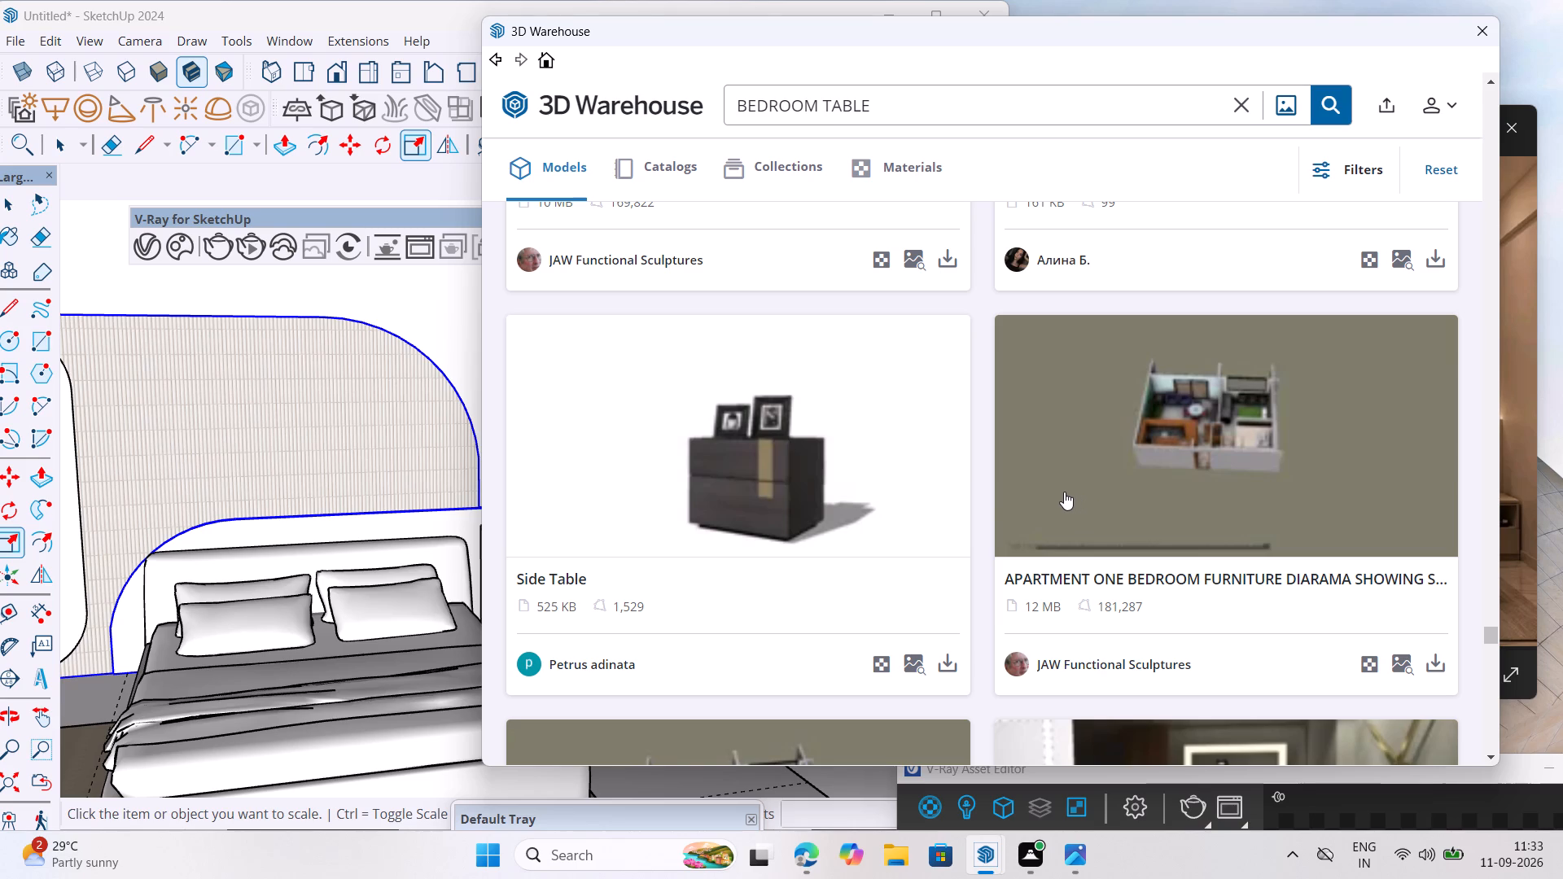
pyautogui.scroll(-5, 1128, 464)
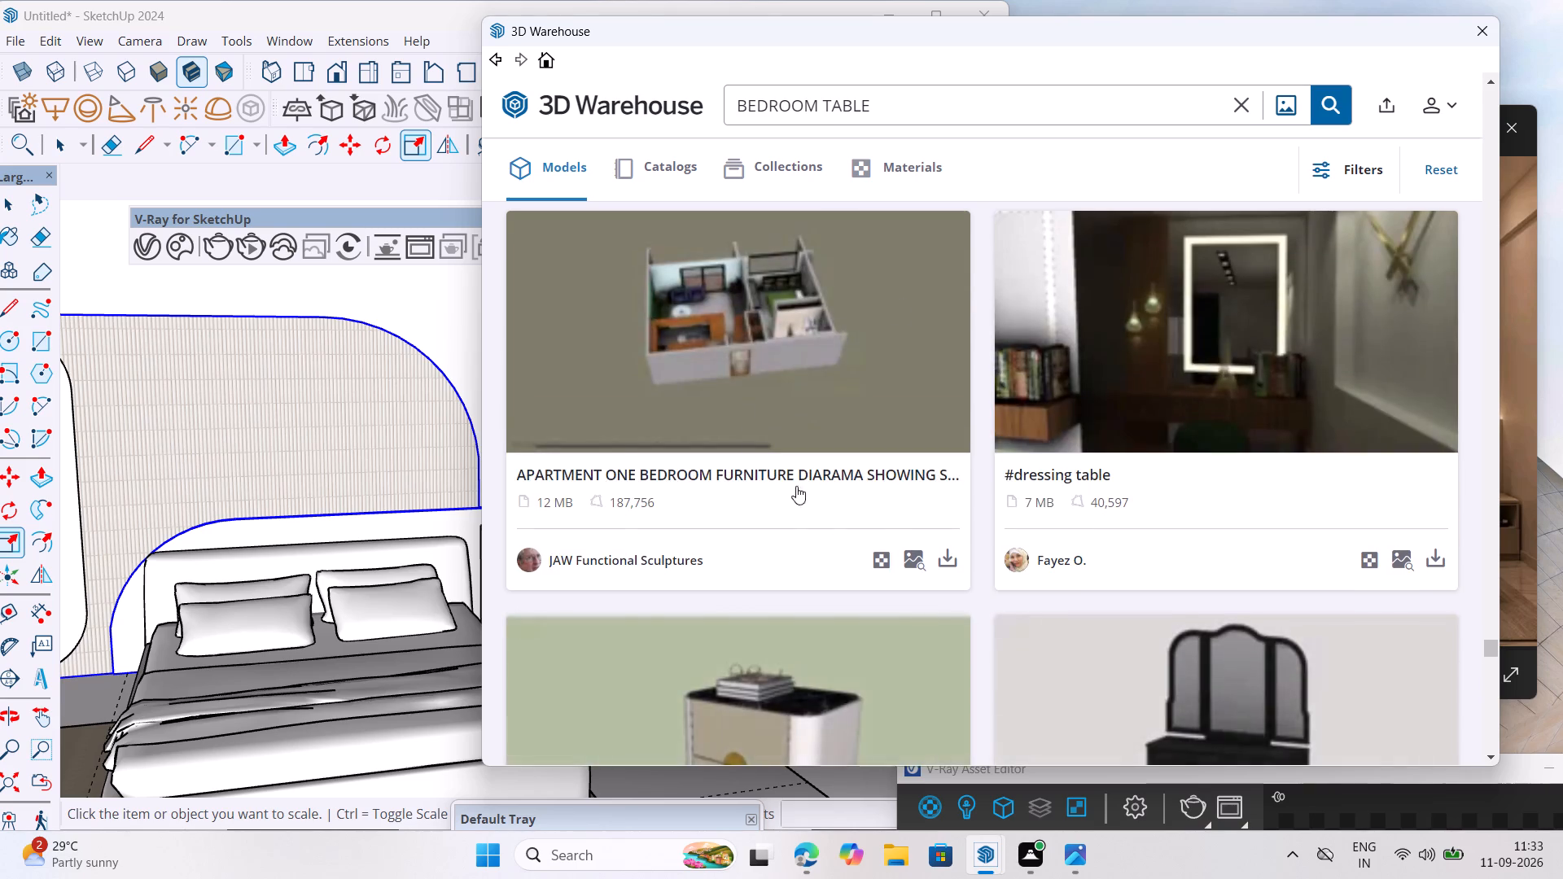
pyautogui.scroll(-3, 847, 530)
pyautogui.scroll(-4, 930, 519)
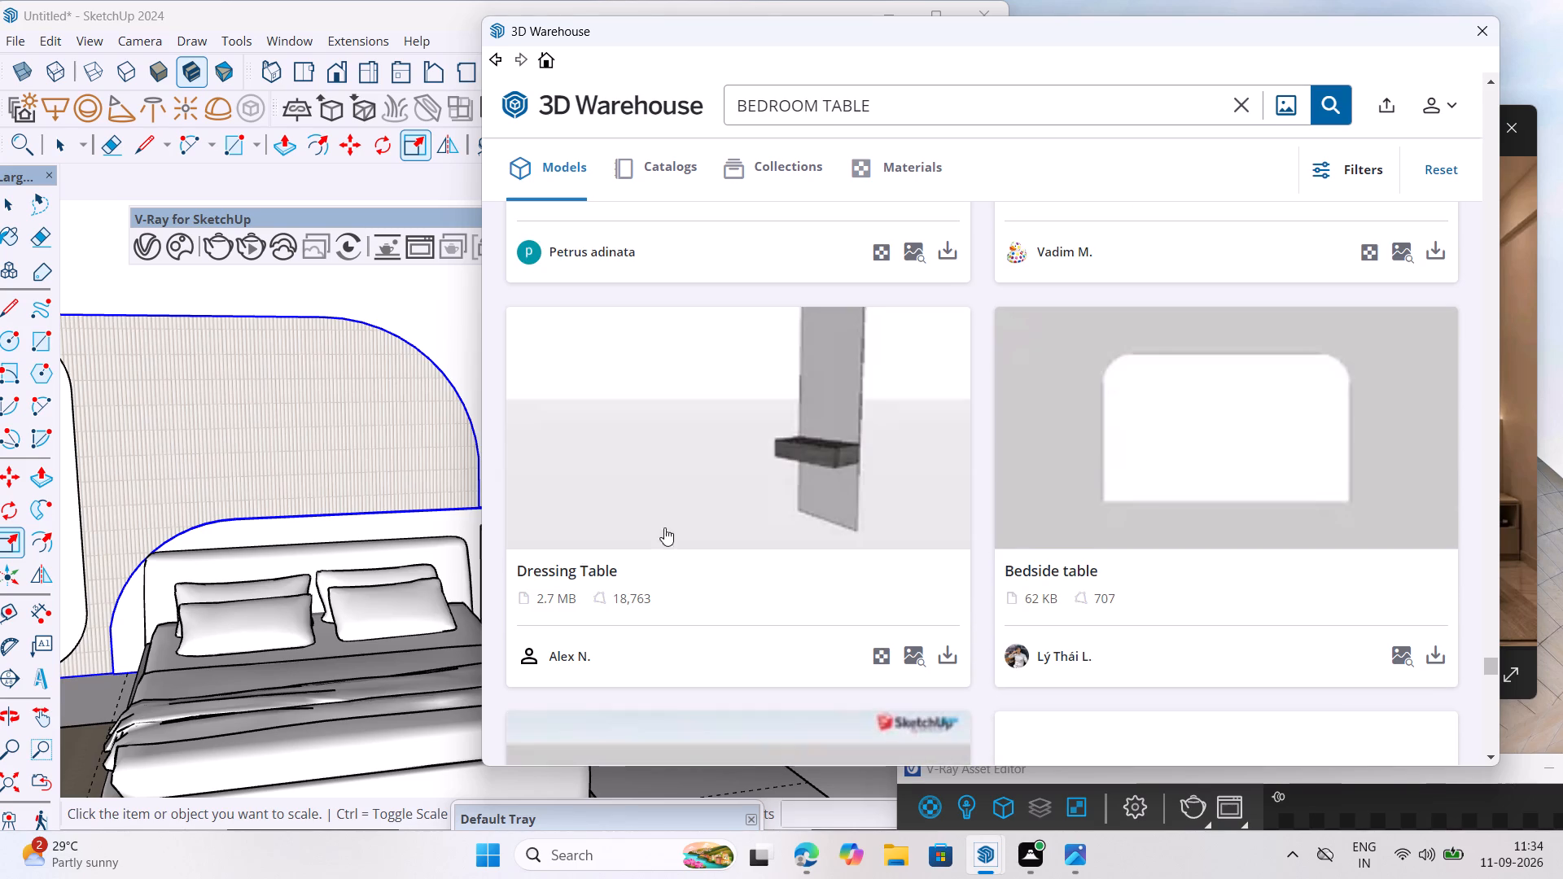
pyautogui.scroll(-5, 716, 641)
pyautogui.scroll(-5, 1317, 416)
pyautogui.scroll(6, 921, 518)
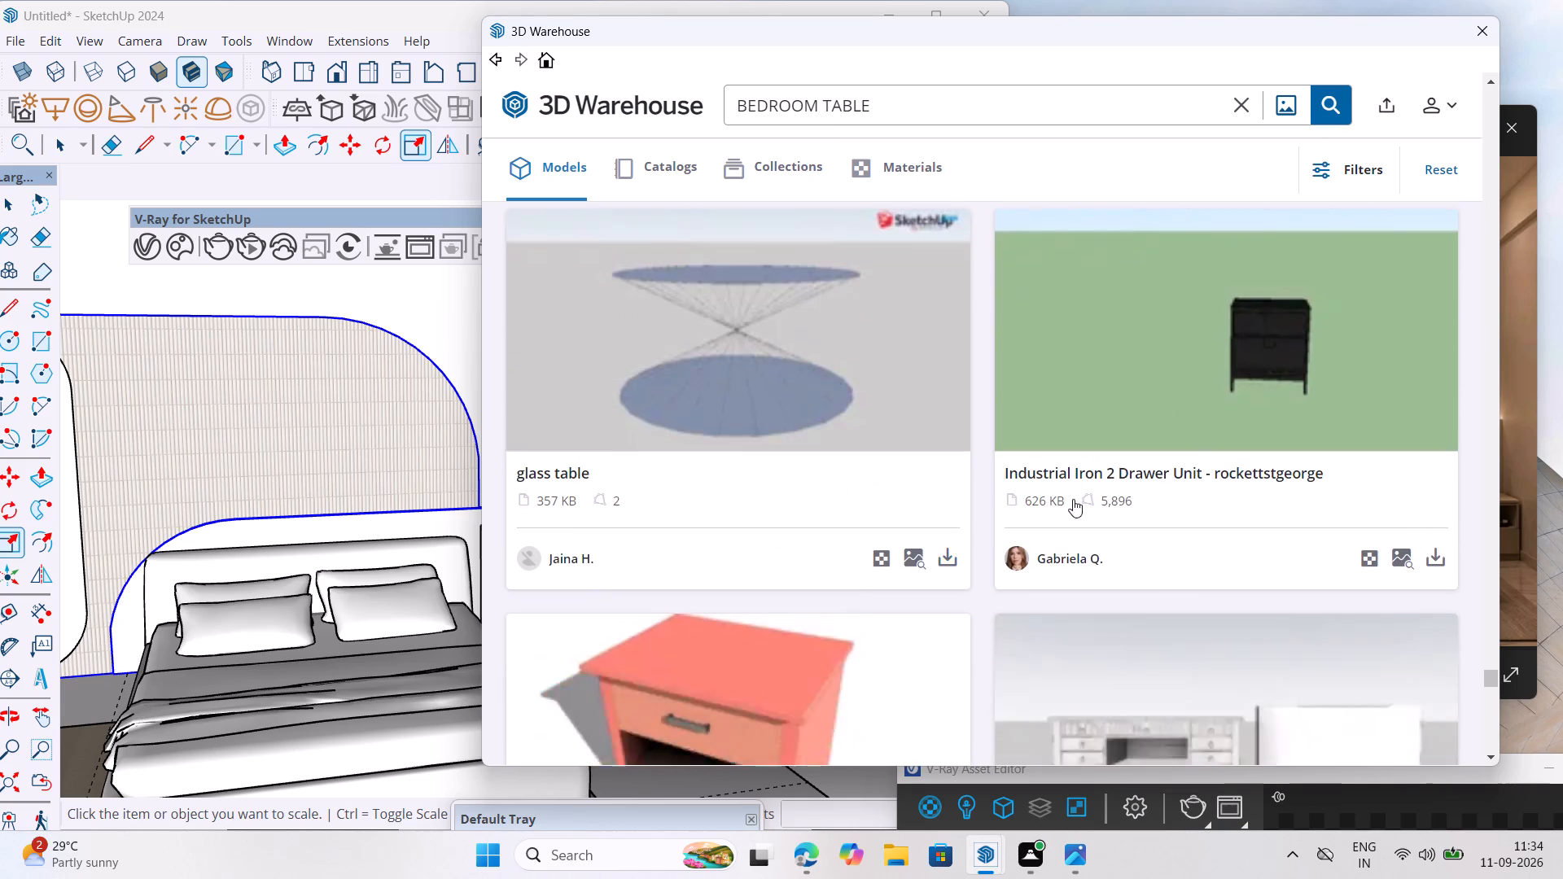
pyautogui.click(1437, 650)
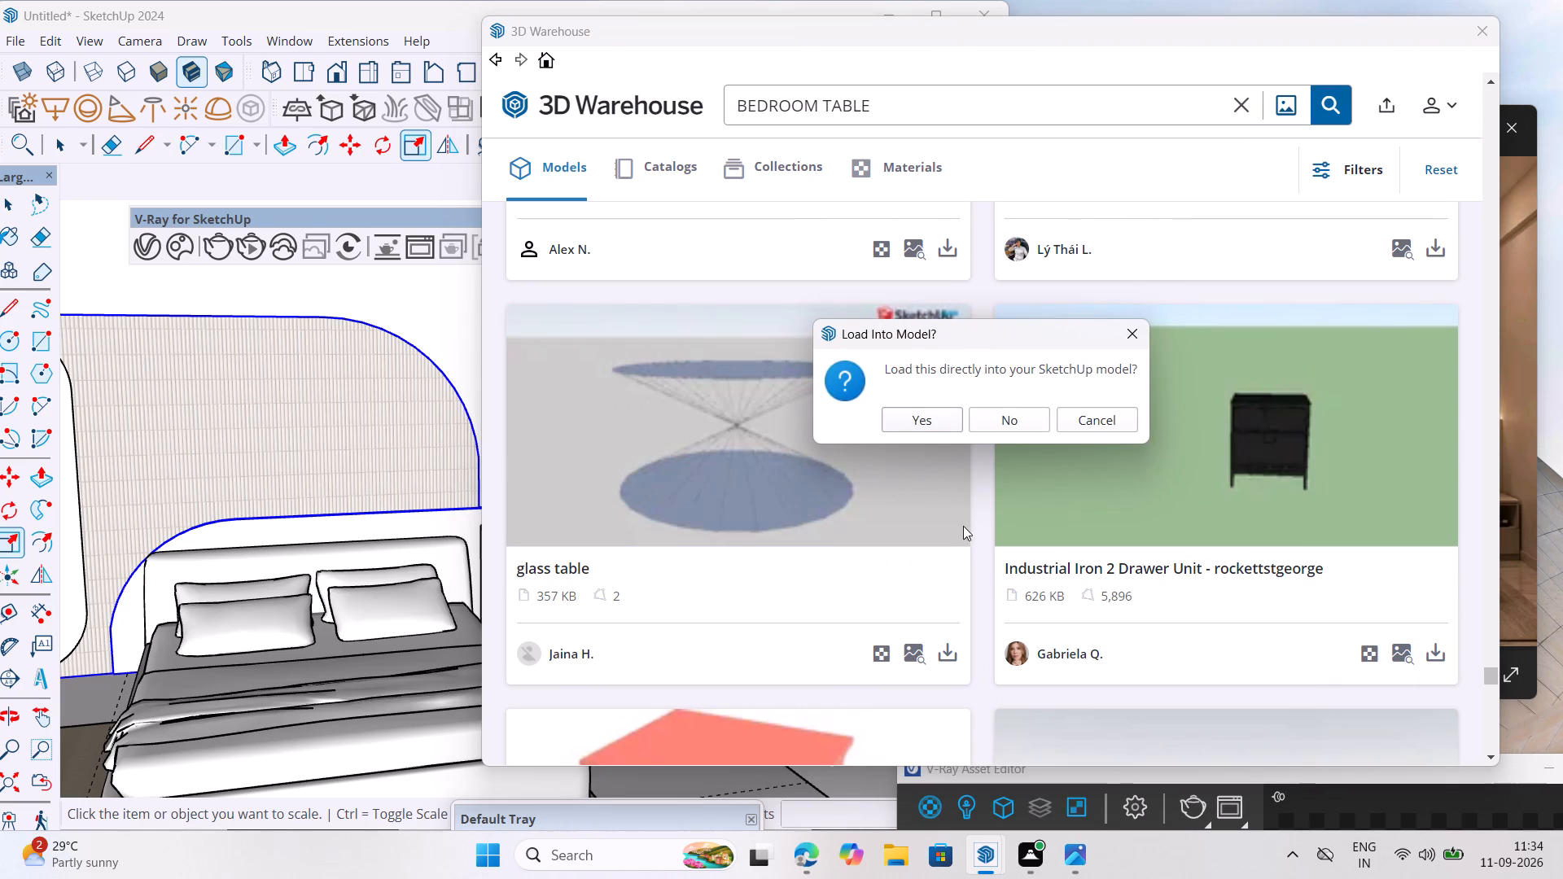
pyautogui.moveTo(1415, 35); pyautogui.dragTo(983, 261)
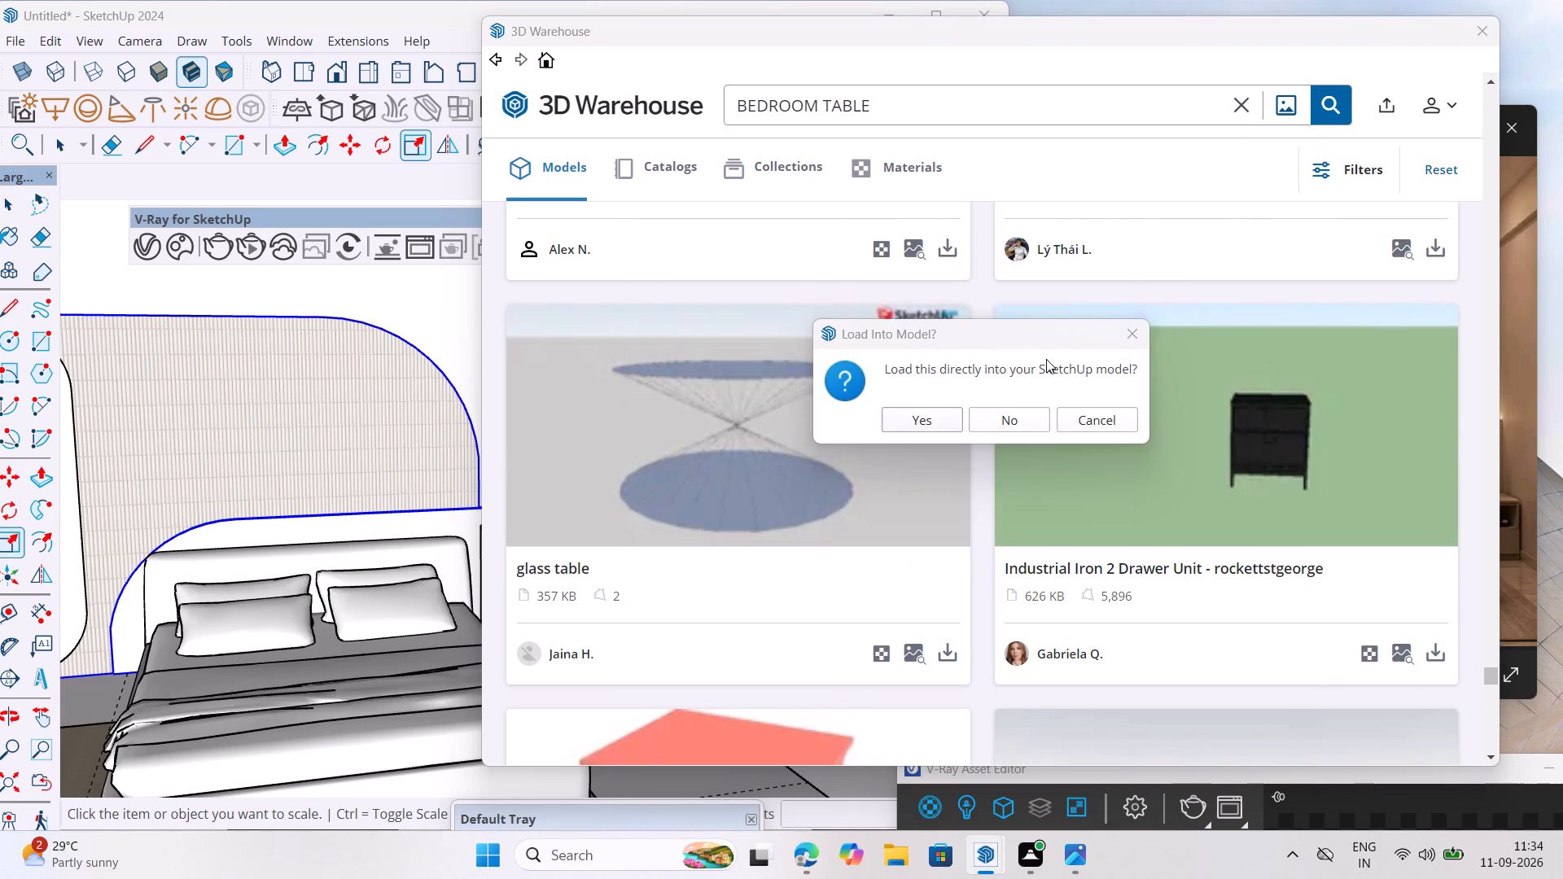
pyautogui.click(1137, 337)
# Review the remaining BEDROOM TABLE results and compare the nightstand and drawer unit models for the bedside.
pyautogui.moveTo(1251, 37); pyautogui.dragTo(1221, 48)
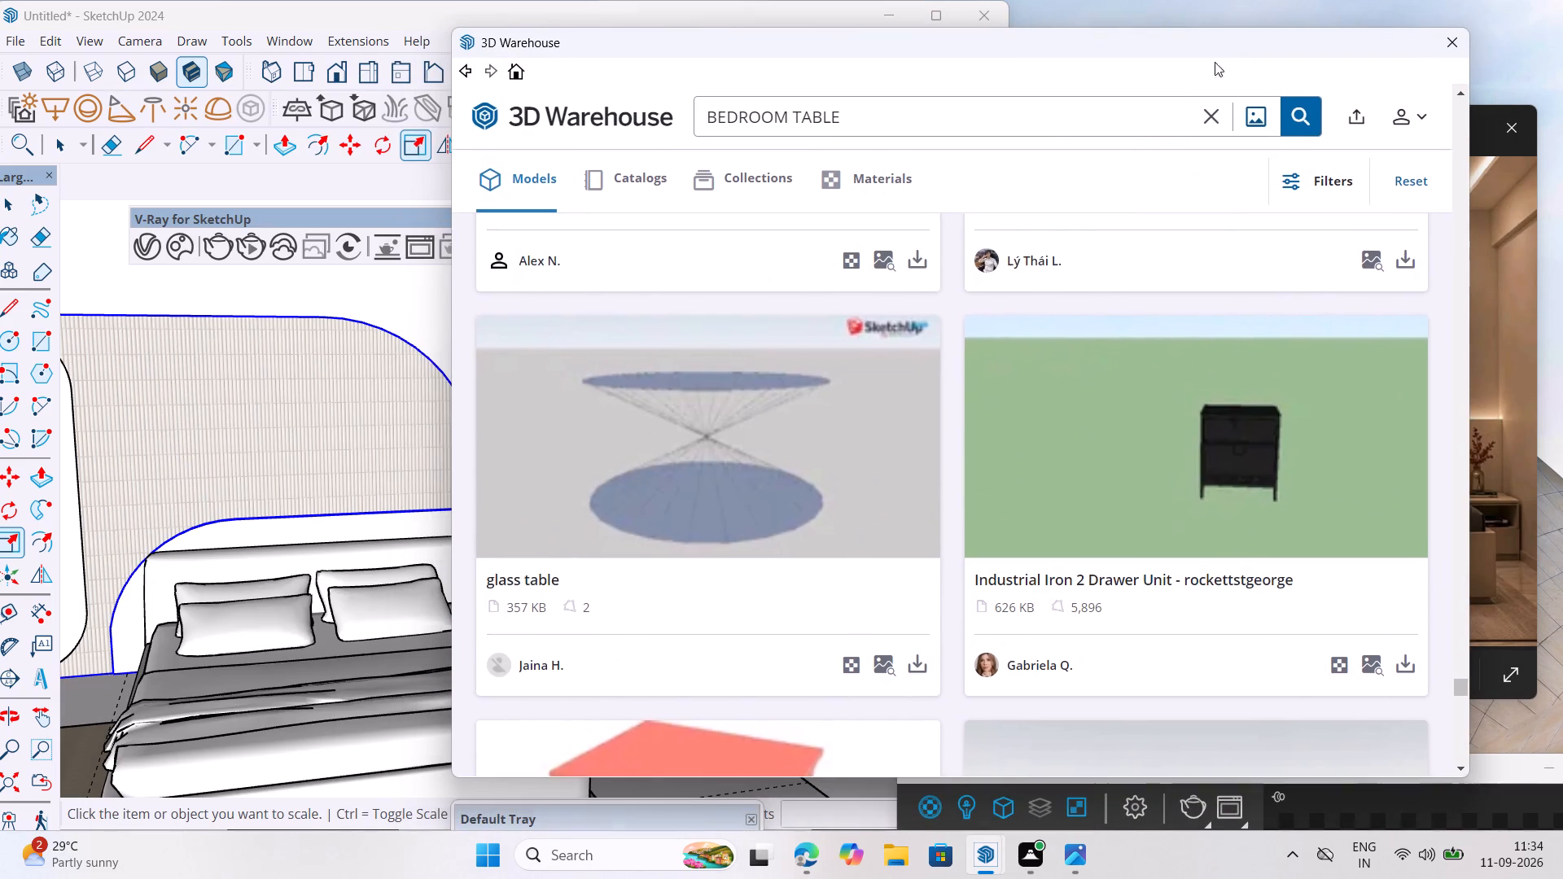
pyautogui.scroll(-6, 943, 528)
pyautogui.scroll(-6, 1005, 483)
pyautogui.scroll(3, 1114, 492)
pyautogui.scroll(-6, 914, 584)
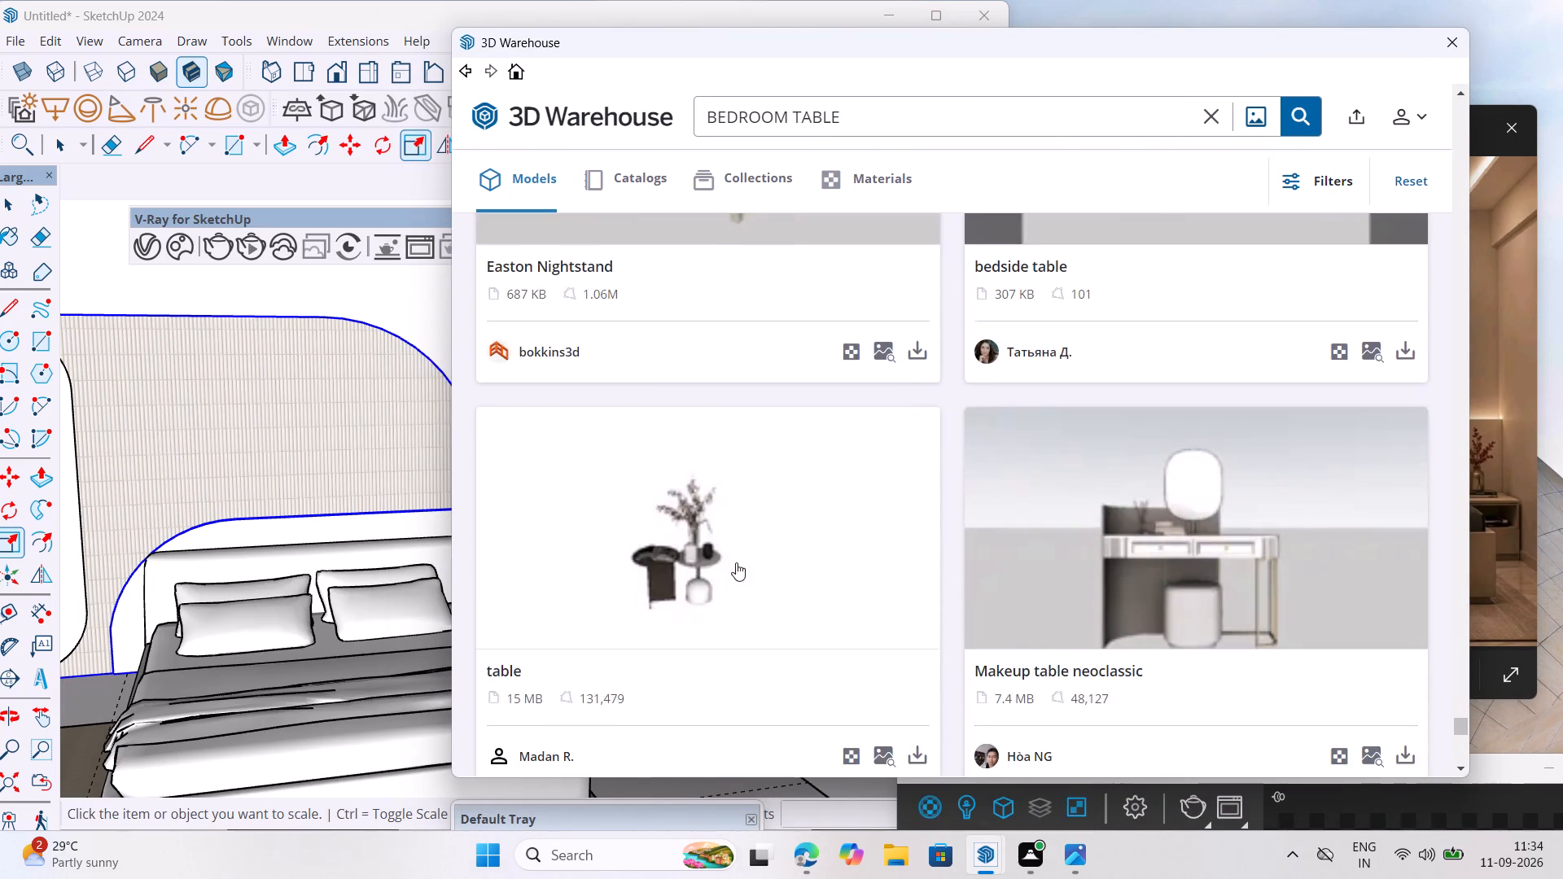
pyautogui.scroll(4, 736, 562)
pyautogui.scroll(-7, 721, 540)
pyautogui.scroll(-3, 1052, 518)
pyautogui.scroll(-5, 817, 462)
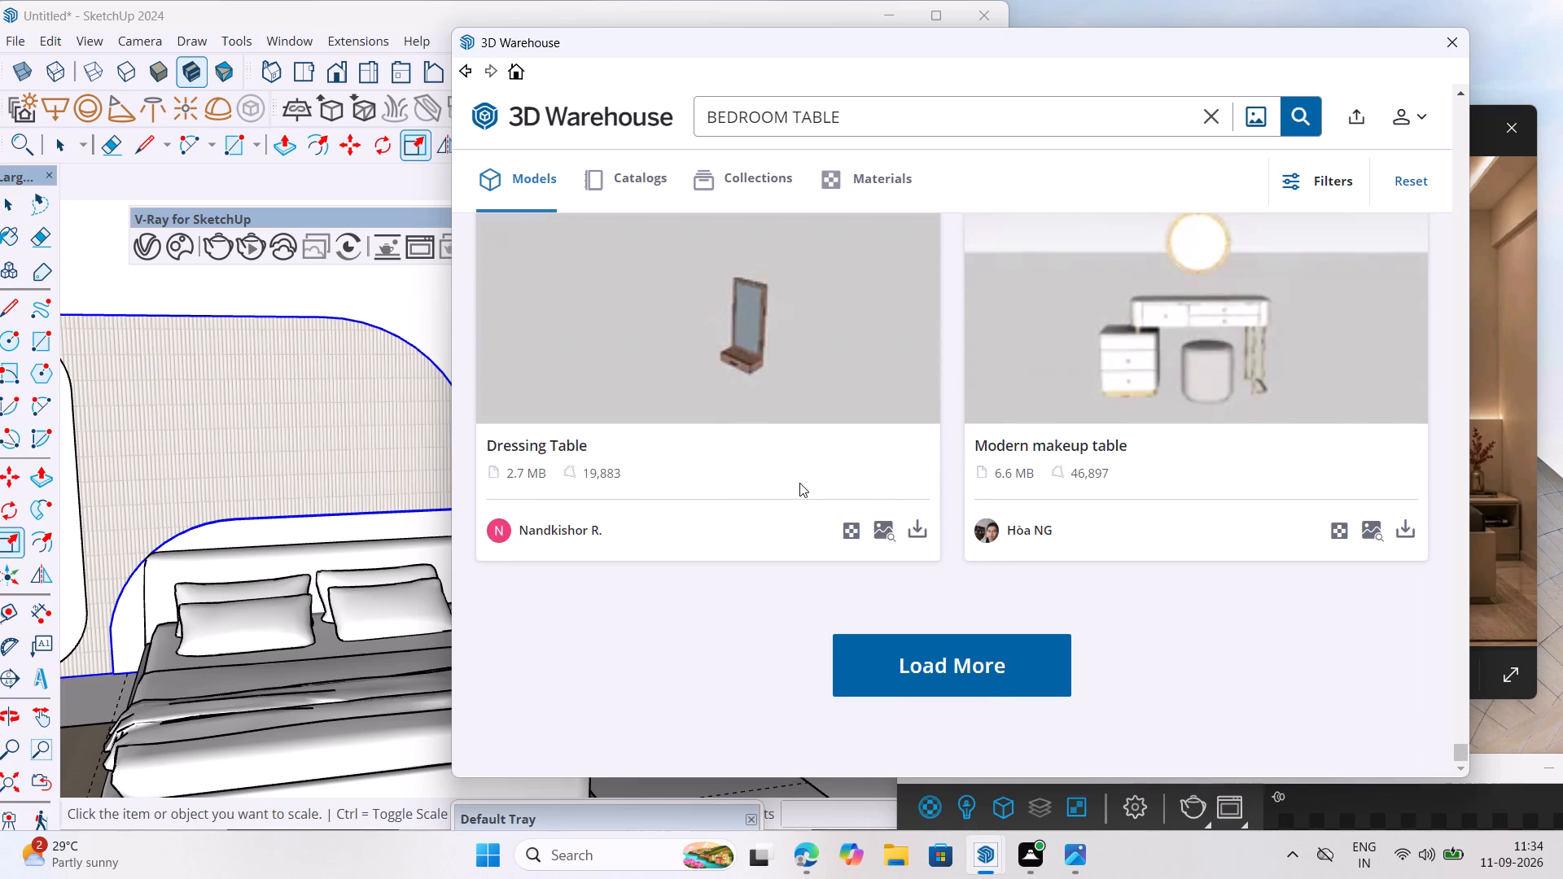
pyautogui.scroll(17, 1101, 450)
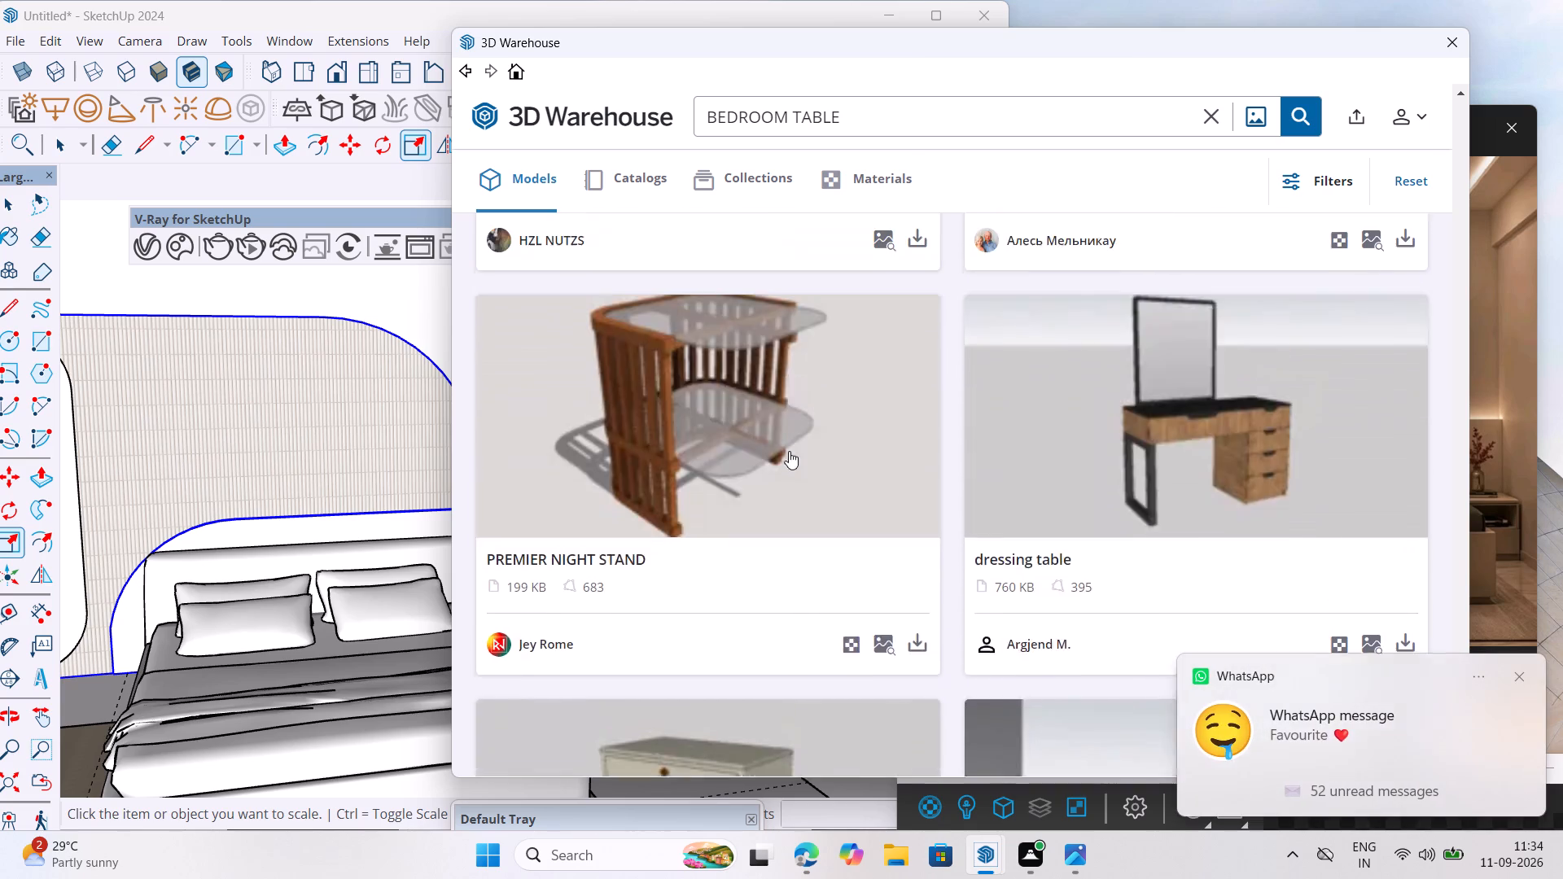
pyautogui.scroll(15, 789, 451)
pyautogui.scroll(5, 872, 498)
pyautogui.scroll(2, 800, 469)
pyautogui.scroll(-3, 799, 469)
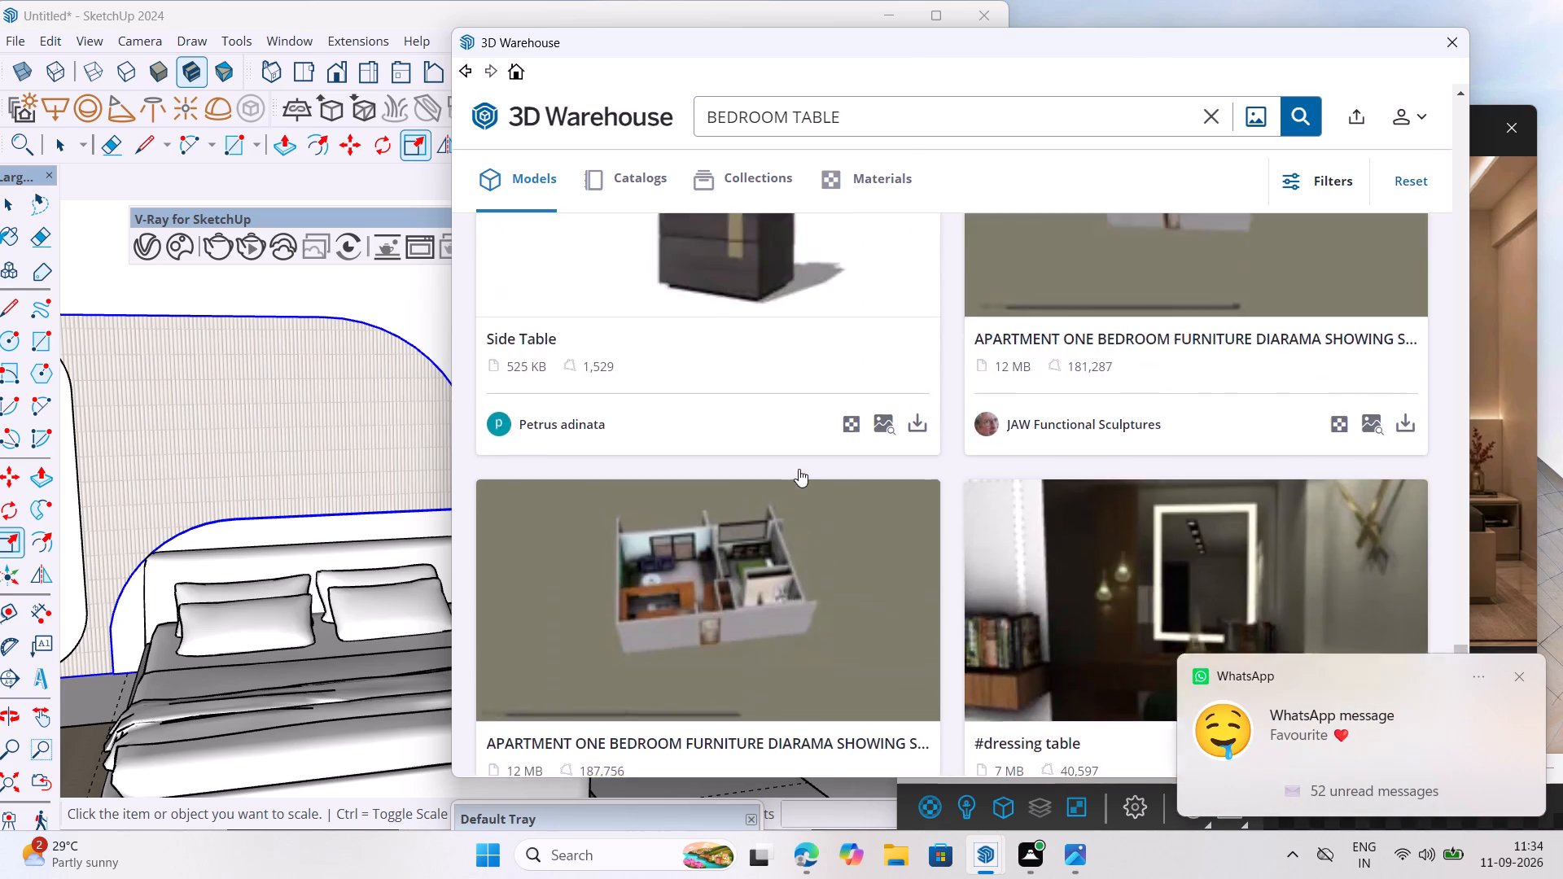
pyautogui.scroll(-6, 799, 469)
pyautogui.scroll(2, 914, 488)
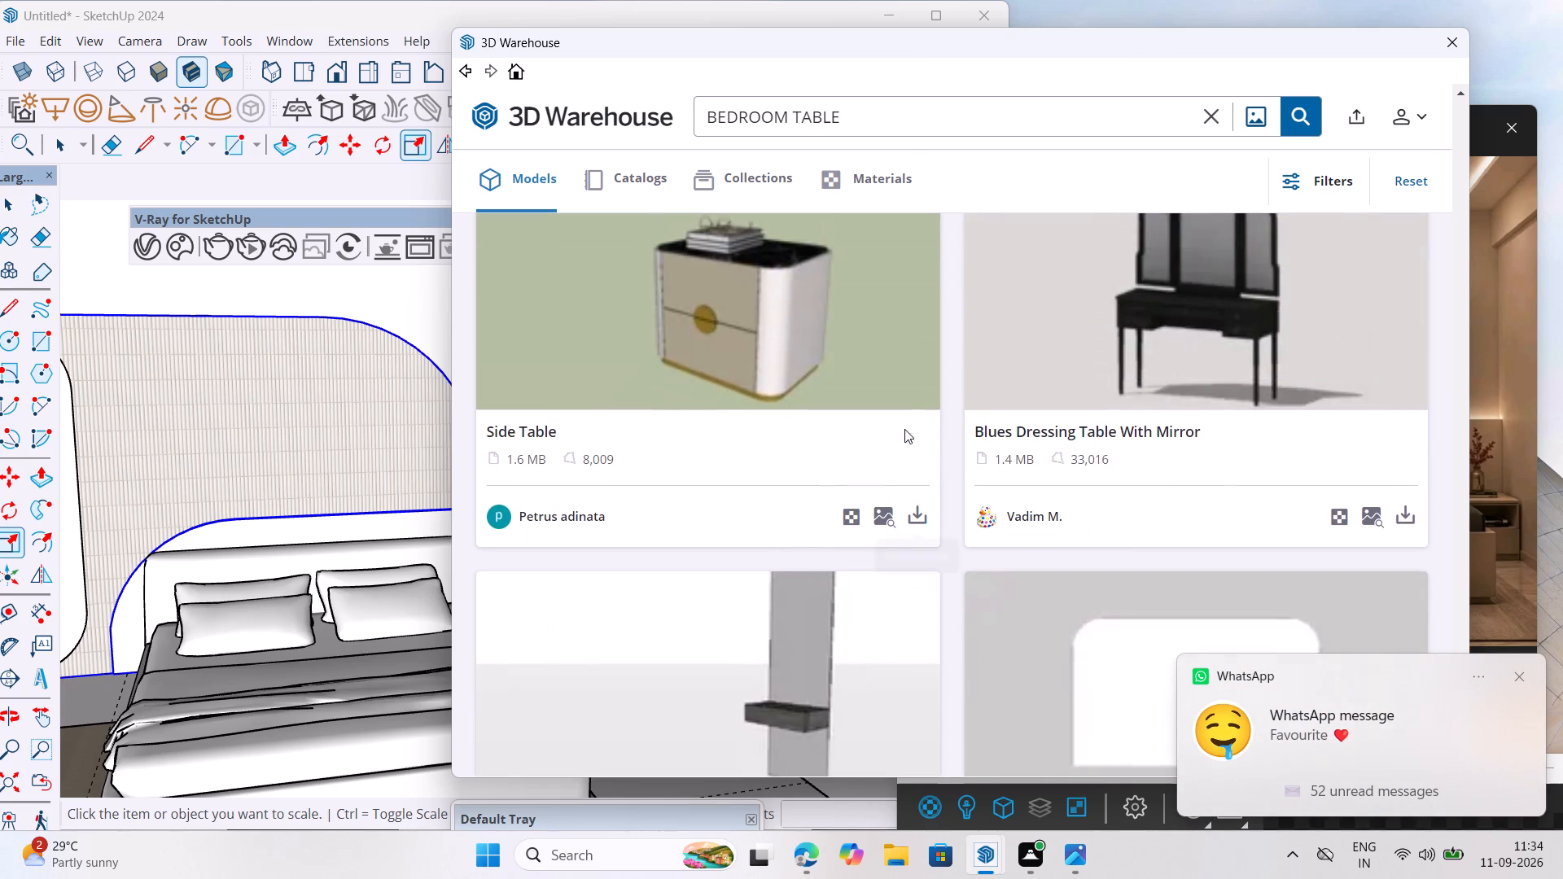
pyautogui.scroll(-11, 900, 457)
pyautogui.scroll(3, 1211, 449)
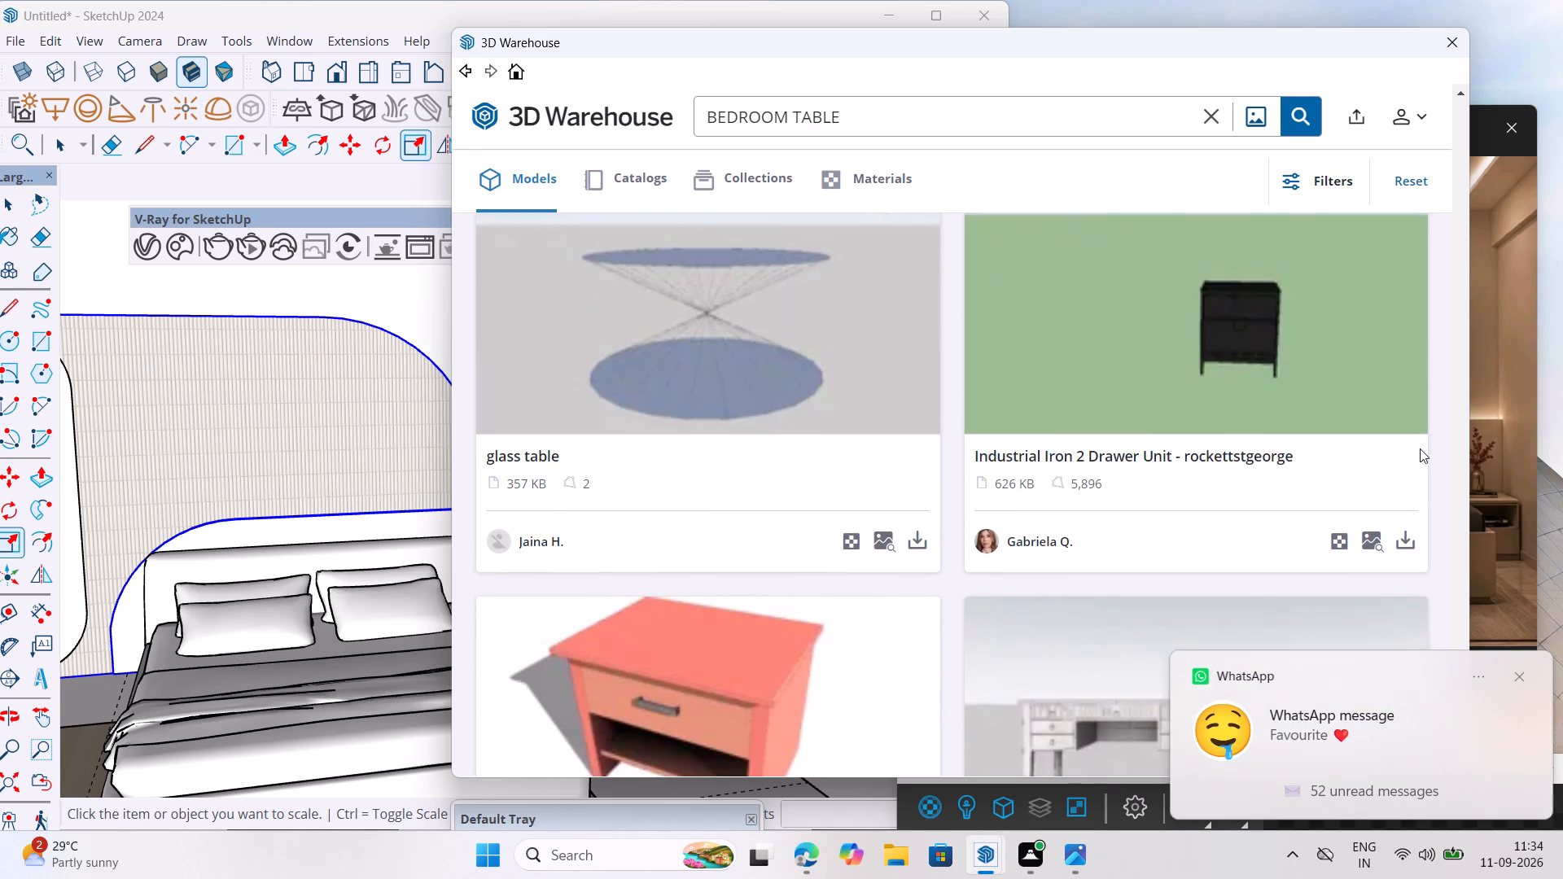
# Load the Industrial Iron 2 Drawer Unit - rockettstgeorge into the model and place it outside the room.
pyautogui.click(1408, 558)
pyautogui.click(884, 435)
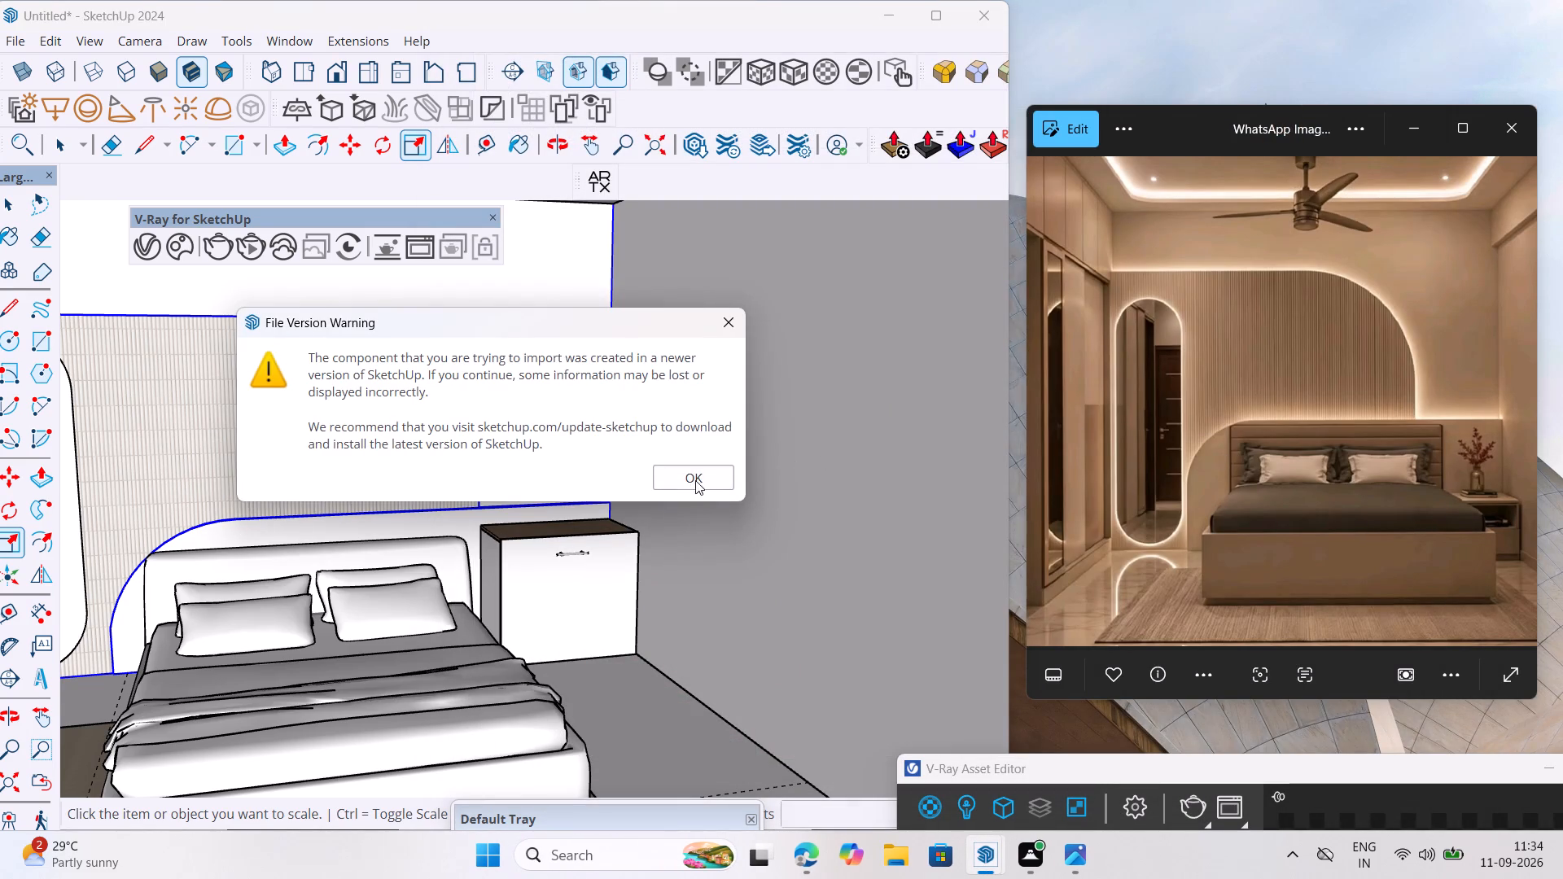
pyautogui.click(697, 478)
pyautogui.scroll(-5, 651, 553)
pyautogui.scroll(-14, 532, 463)
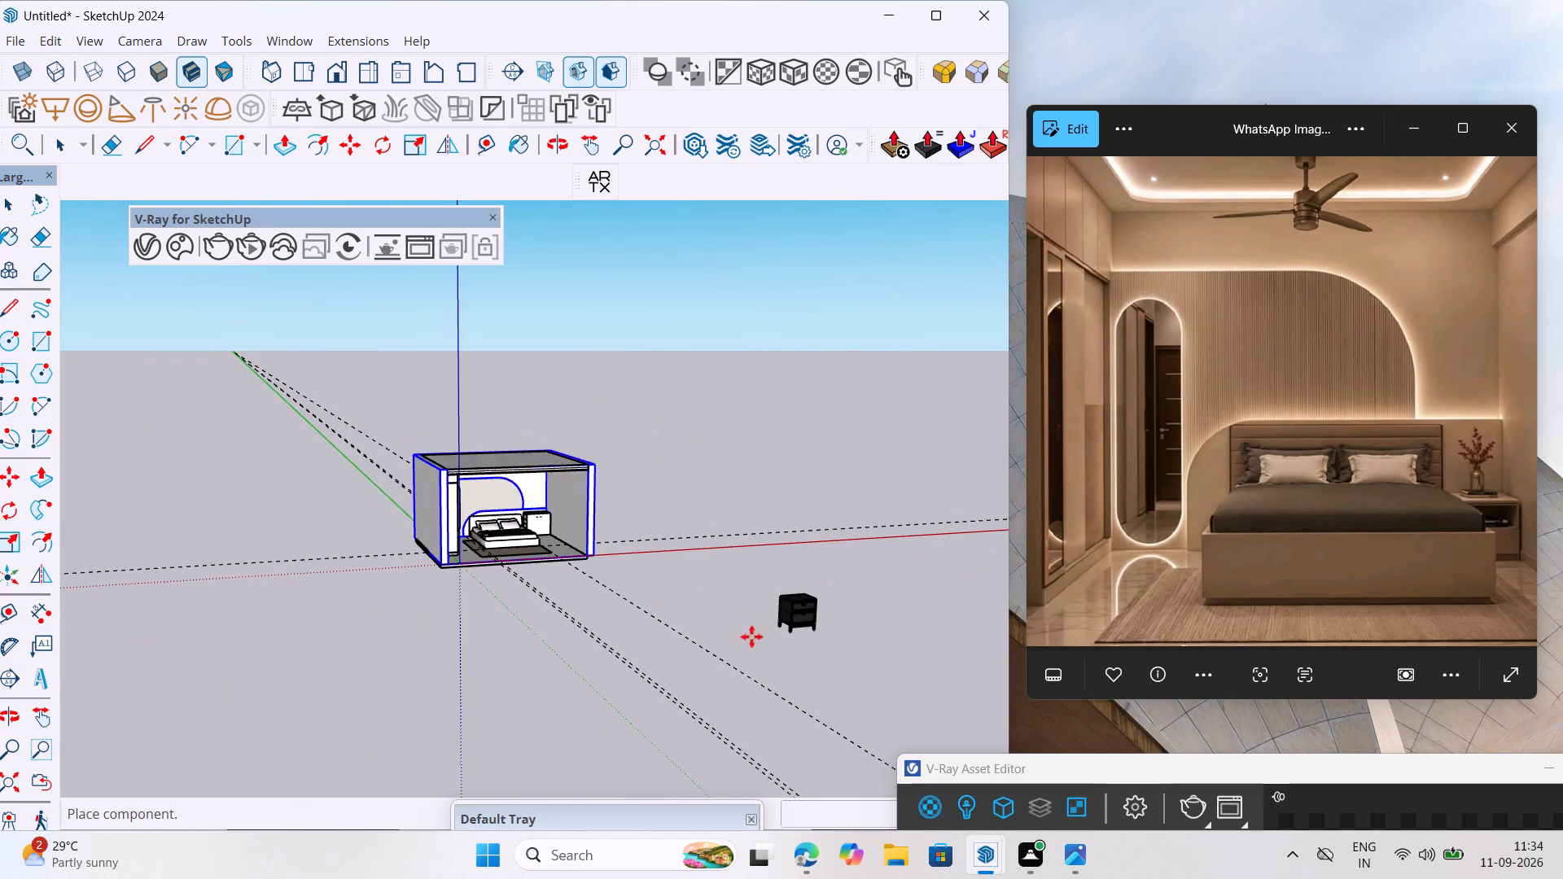
pyautogui.scroll(1, 738, 633)
pyautogui.click(722, 616)
# Delete the existing white cabinet beside the bed.
pyautogui.scroll(12, 745, 606)
pyautogui.scroll(6, 263, 451)
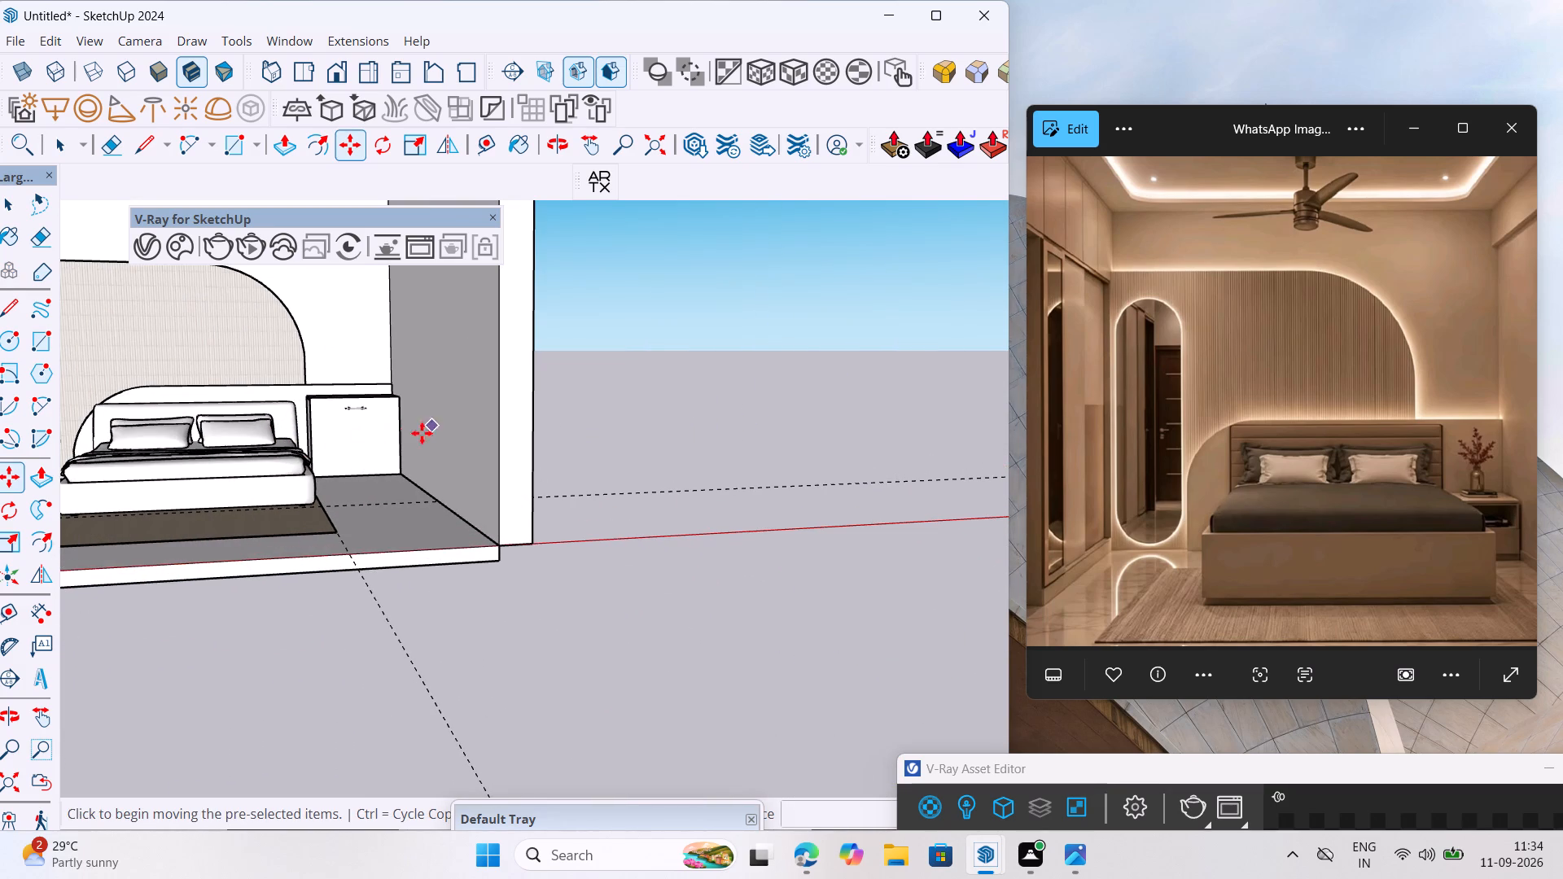
pyautogui.click(351, 449)
pyautogui.press('space')
pyautogui.click(374, 445)
pyautogui.press('Delete')
pyautogui.scroll(4, 373, 432)
pyautogui.scroll(-2, 300, 364)
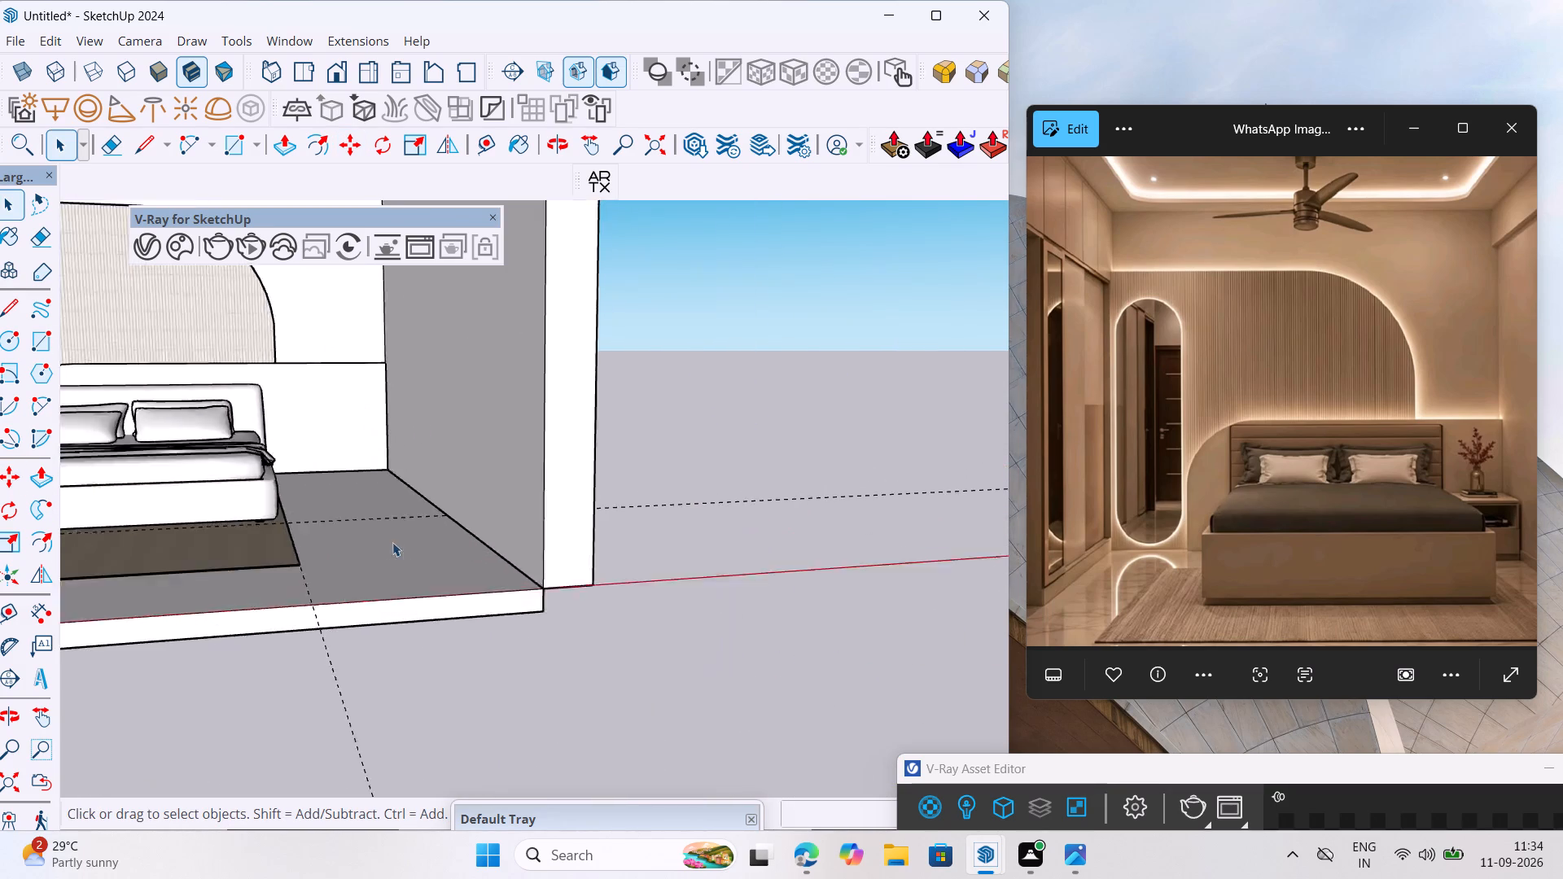
# Move the black two-drawer unit from outside the room onto the floor between the bed and the side wall.
pyautogui.scroll(-19, 392, 542)
pyautogui.scroll(7, 839, 616)
pyautogui.click(714, 551)
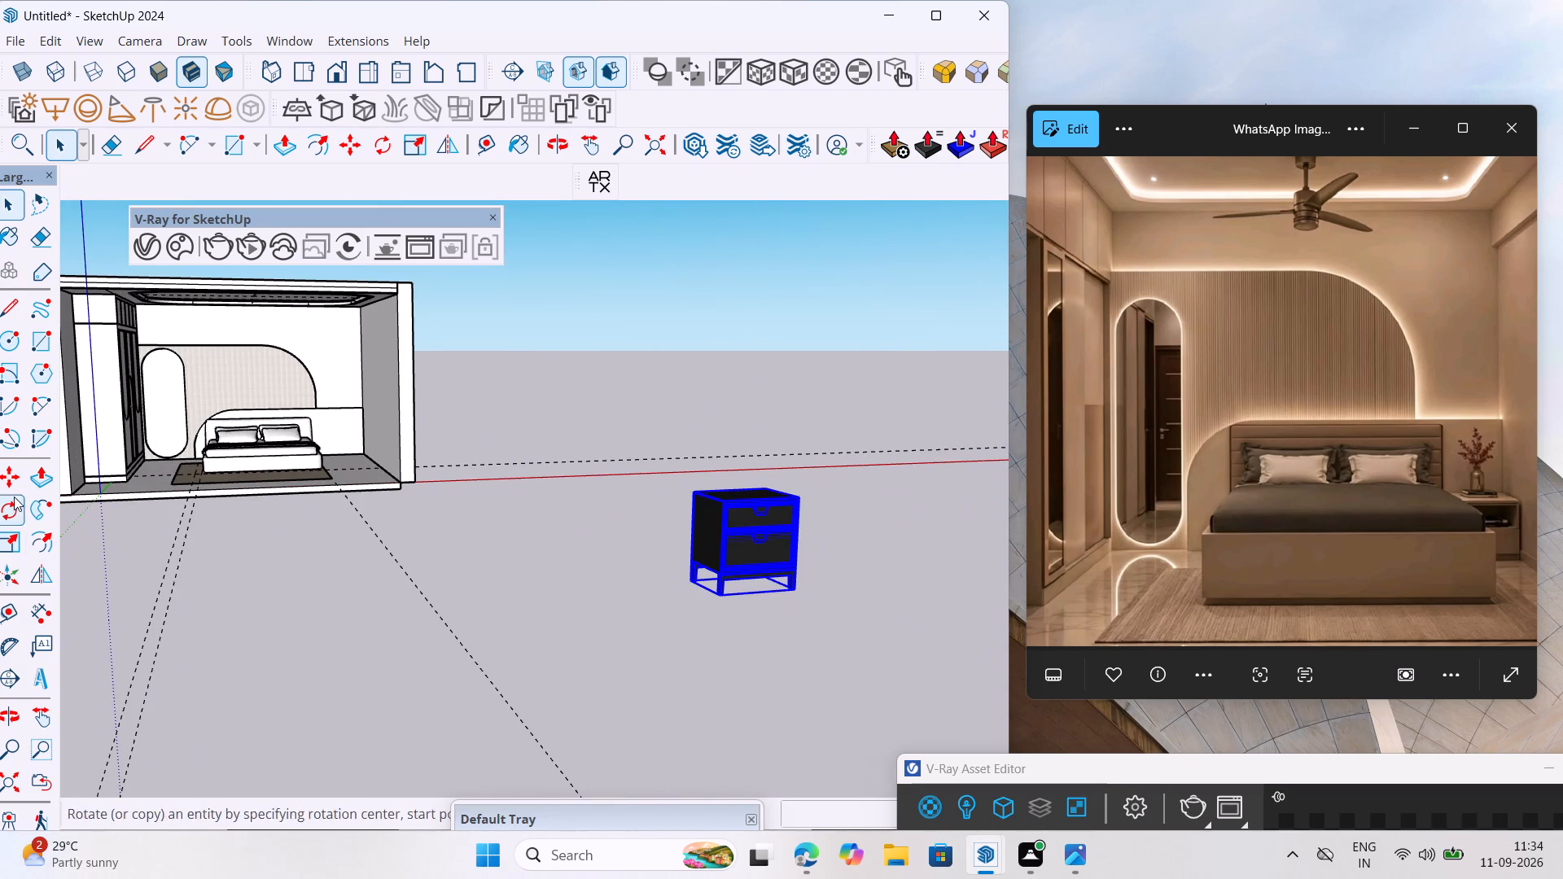
pyautogui.click(12, 488)
pyautogui.scroll(9, 712, 591)
pyautogui.moveTo(675, 574); pyautogui.dragTo(611, 573)
pyautogui.scroll(-7, 900, 586)
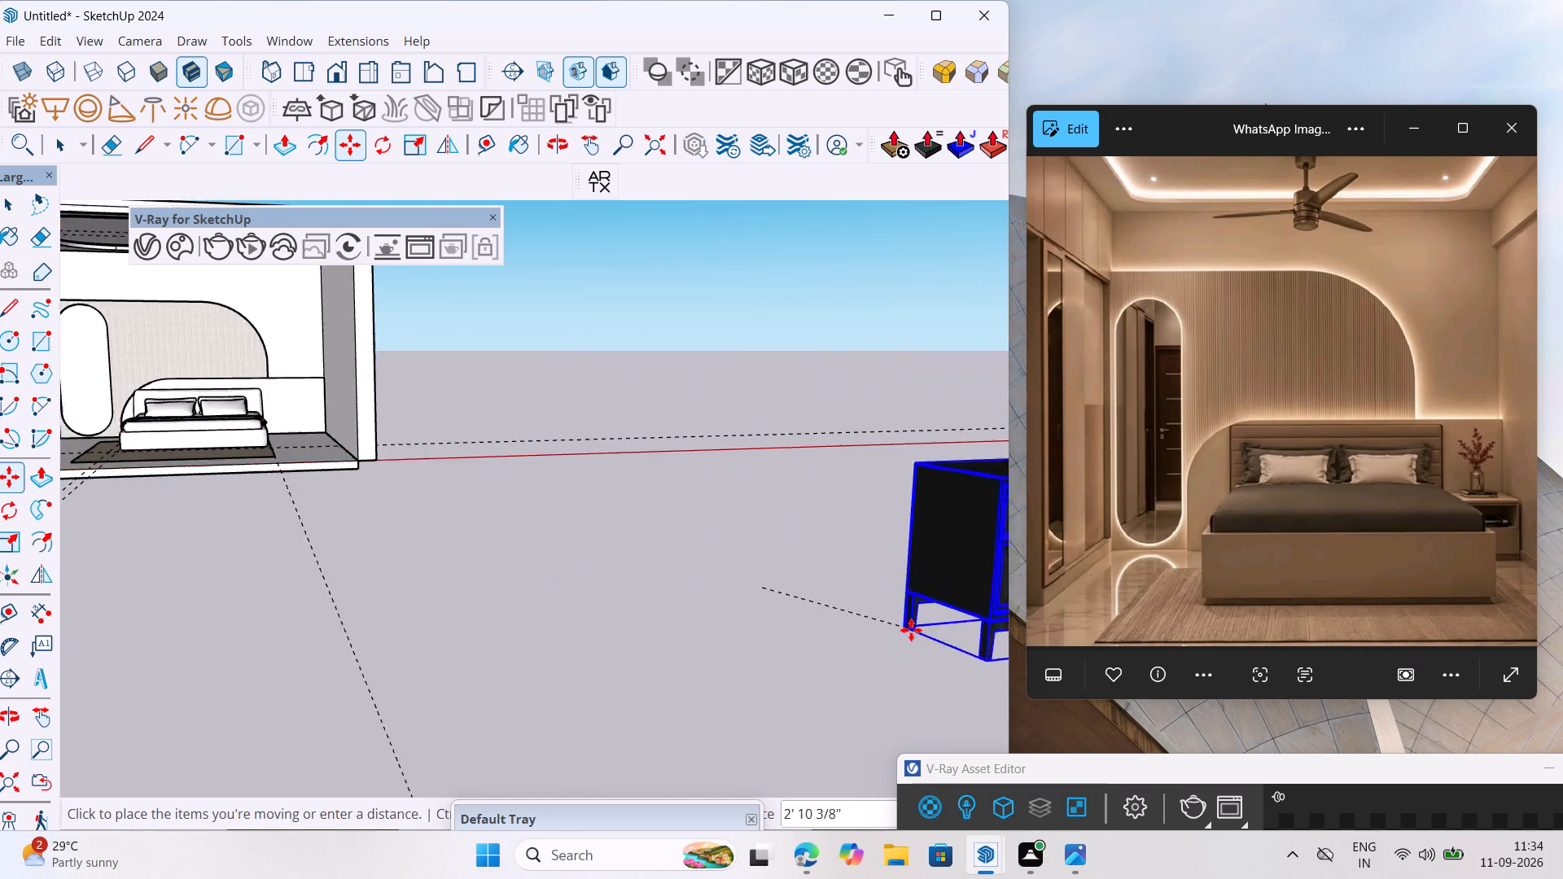
pyautogui.scroll(14, 245, 461)
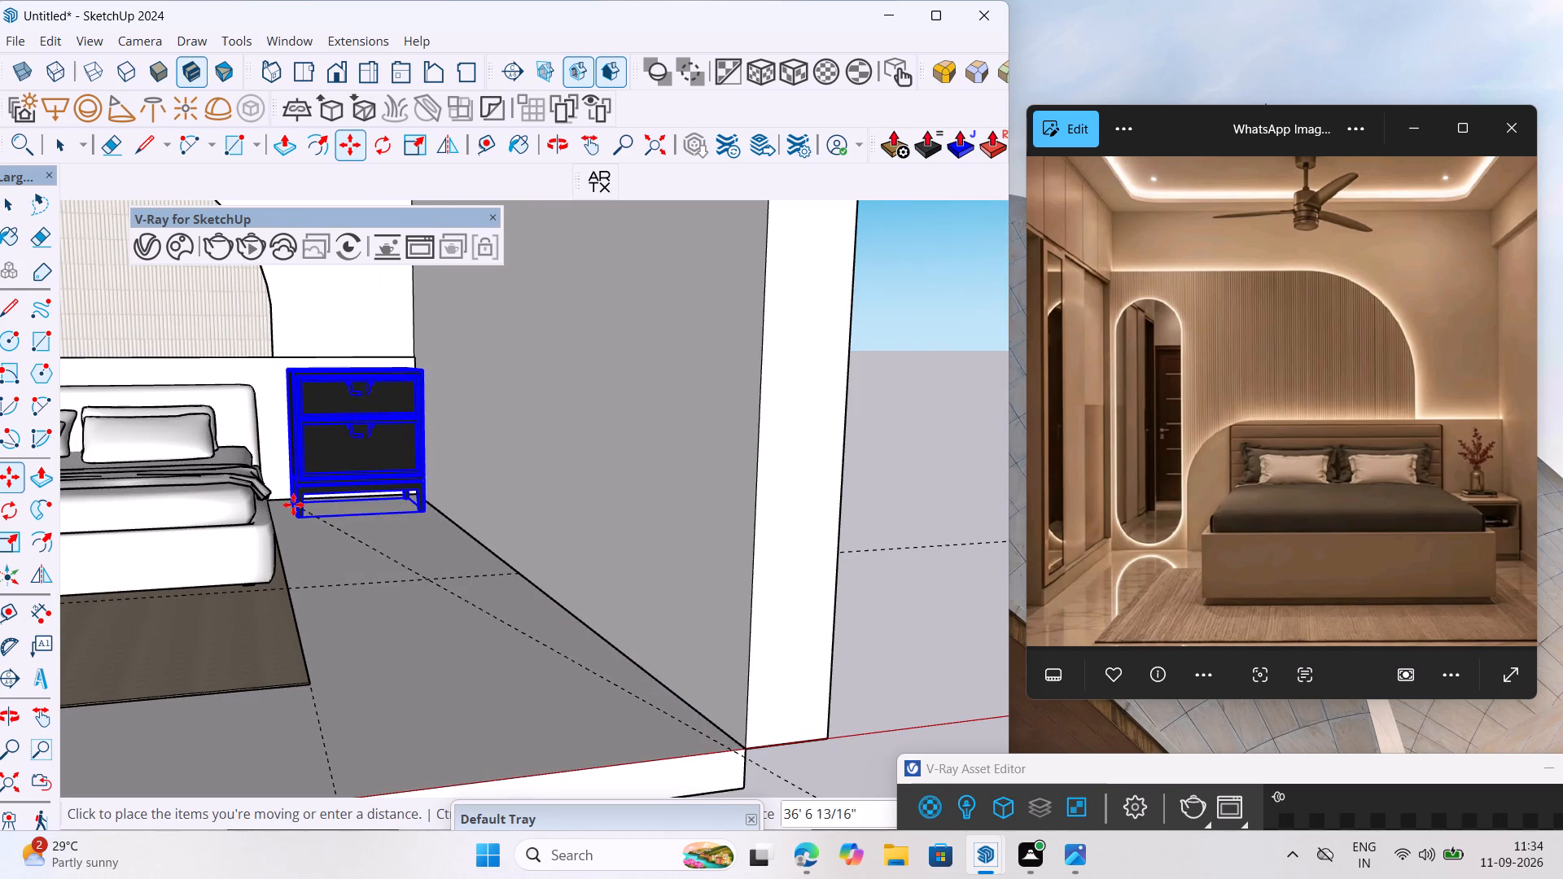
pyautogui.click(294, 505)
# Move the drawer unit by its rear base corner to the floor corner where the headboard wall meets the side wall.
pyautogui.scroll(7, 280, 453)
pyautogui.scroll(-7, 331, 472)
pyautogui.moveTo(382, 536); pyautogui.dragTo(688, 702, button='middle')
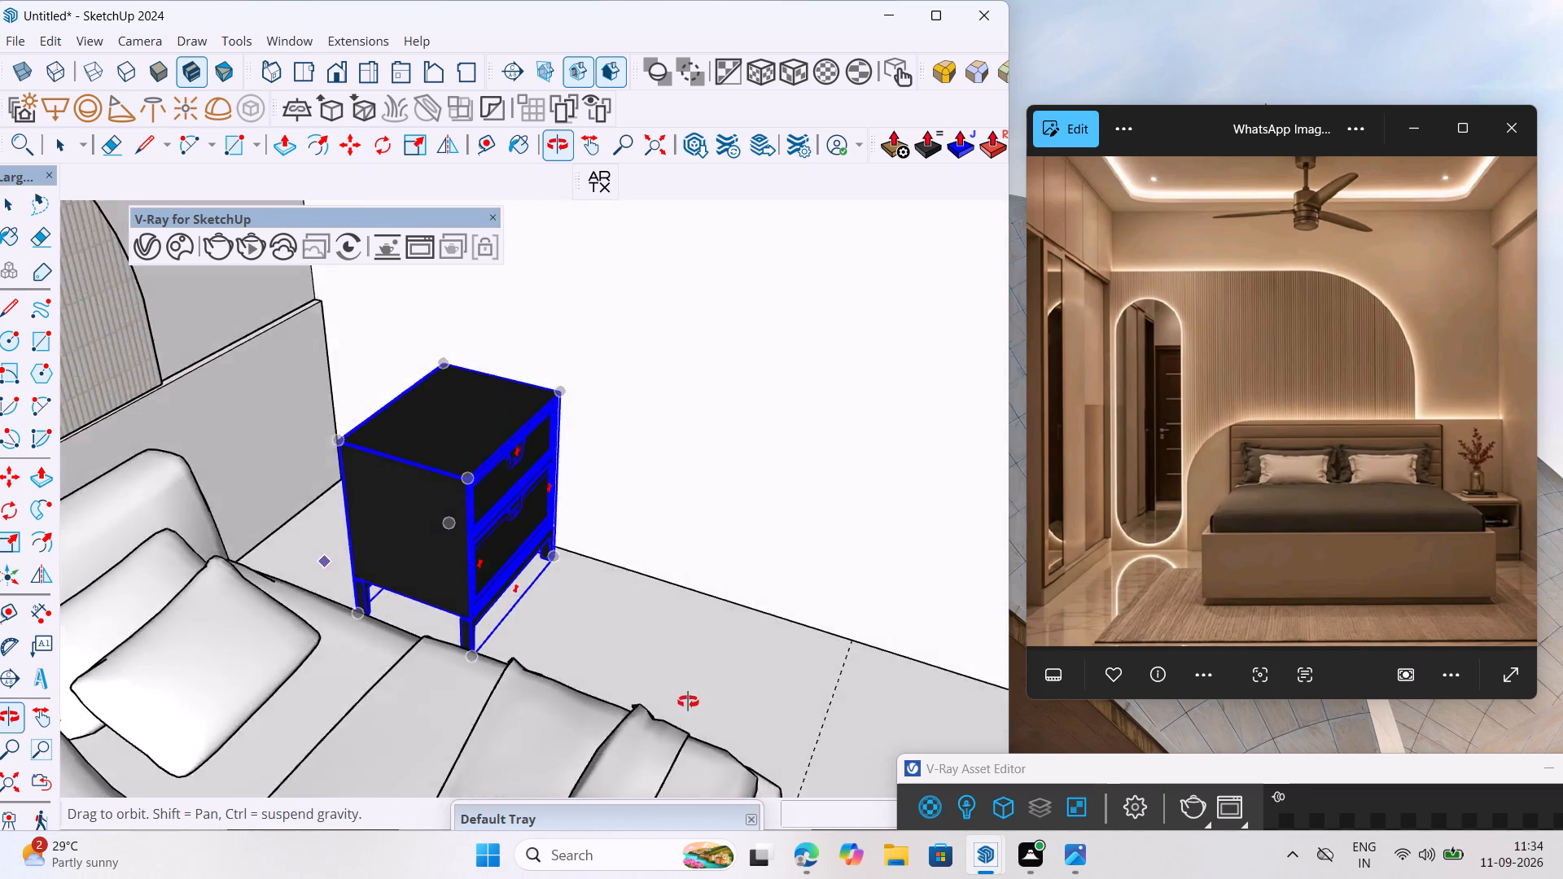
pyautogui.moveTo(688, 702); pyautogui.dragTo(979, 746, button='middle')
pyautogui.scroll(7, 417, 556)
pyautogui.click(496, 540)
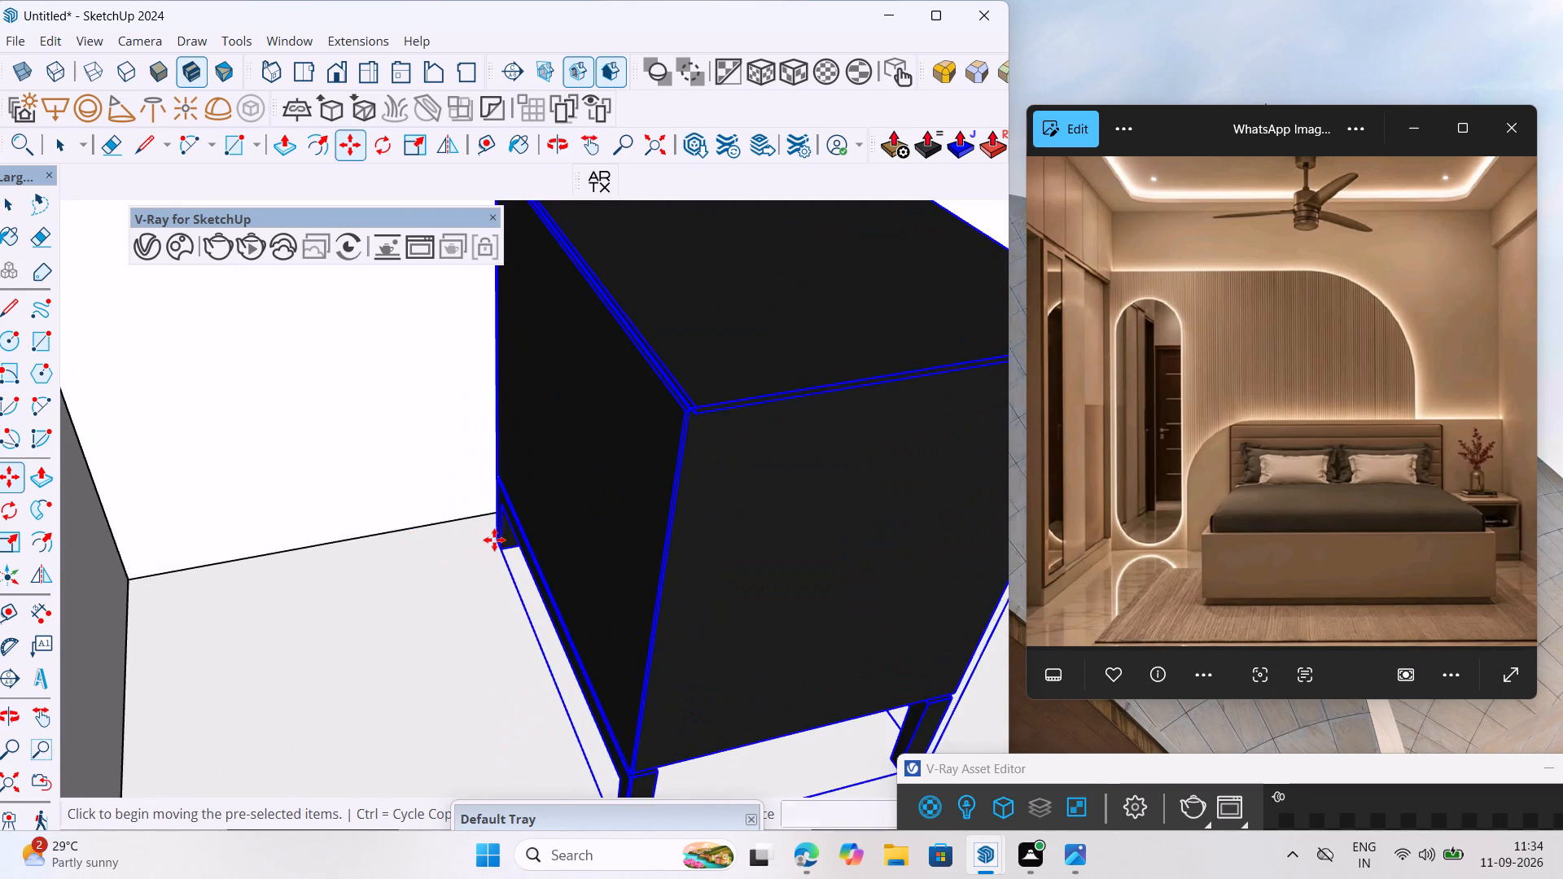
pyautogui.click(129, 575)
# Scale the drawer unit wider along the red axis toward the bed, keeping its side-wall edge in place.
pyautogui.scroll(-6, 239, 561)
pyautogui.moveTo(365, 633); pyautogui.dragTo(252, 646, button='middle')
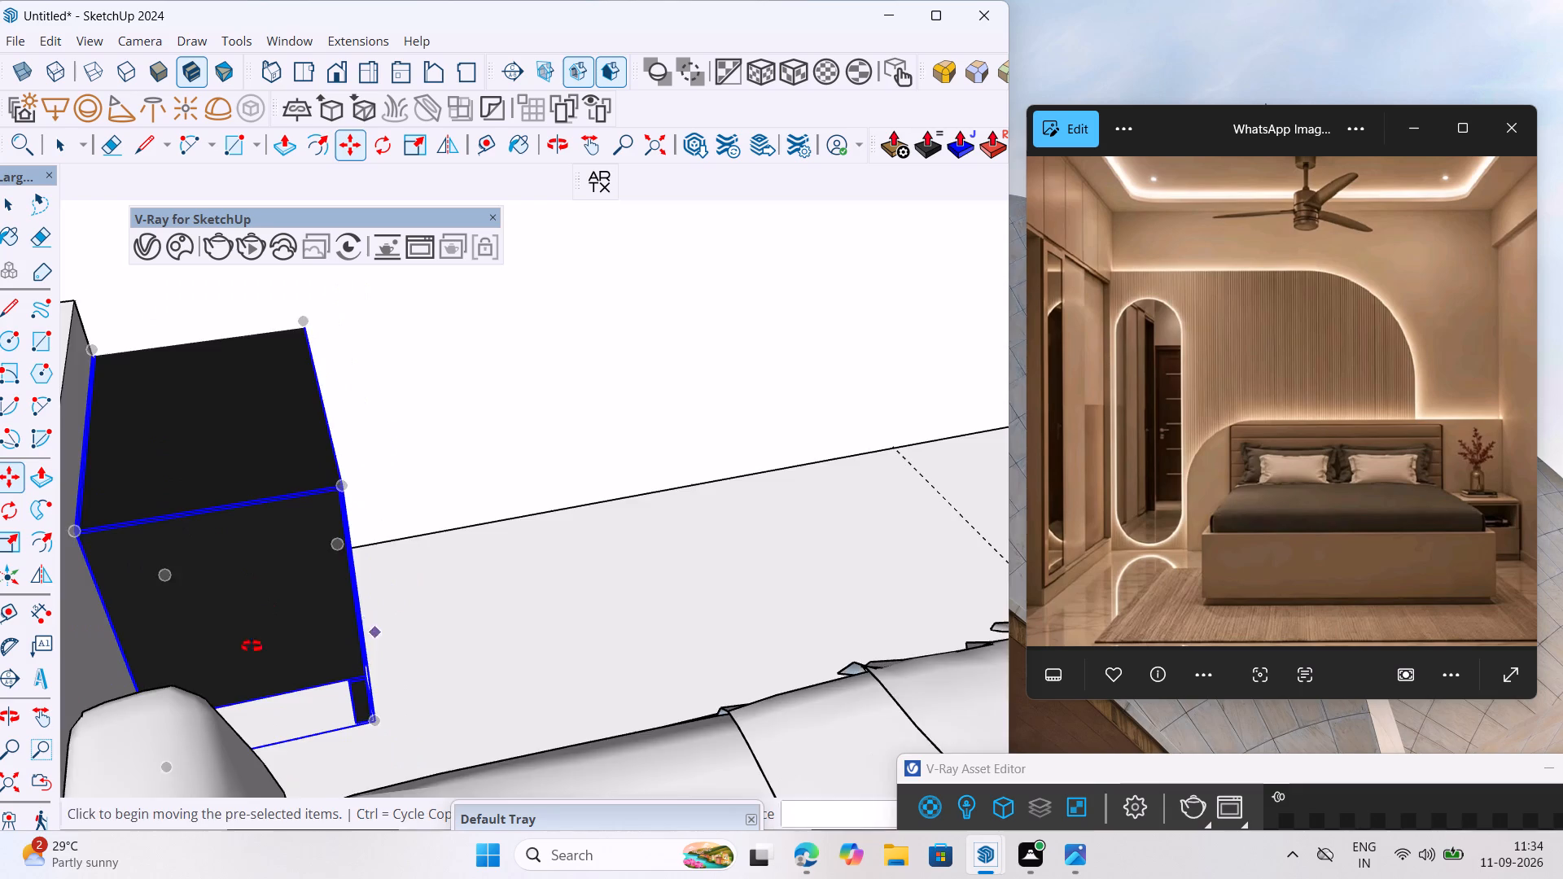
pyautogui.moveTo(252, 646); pyautogui.dragTo(0, 536, button='middle')
pyautogui.scroll(-1, 0, 536)
pyautogui.moveTo(418, 538); pyautogui.dragTo(174, 457, button='middle')
pyautogui.scroll(1, 402, 540)
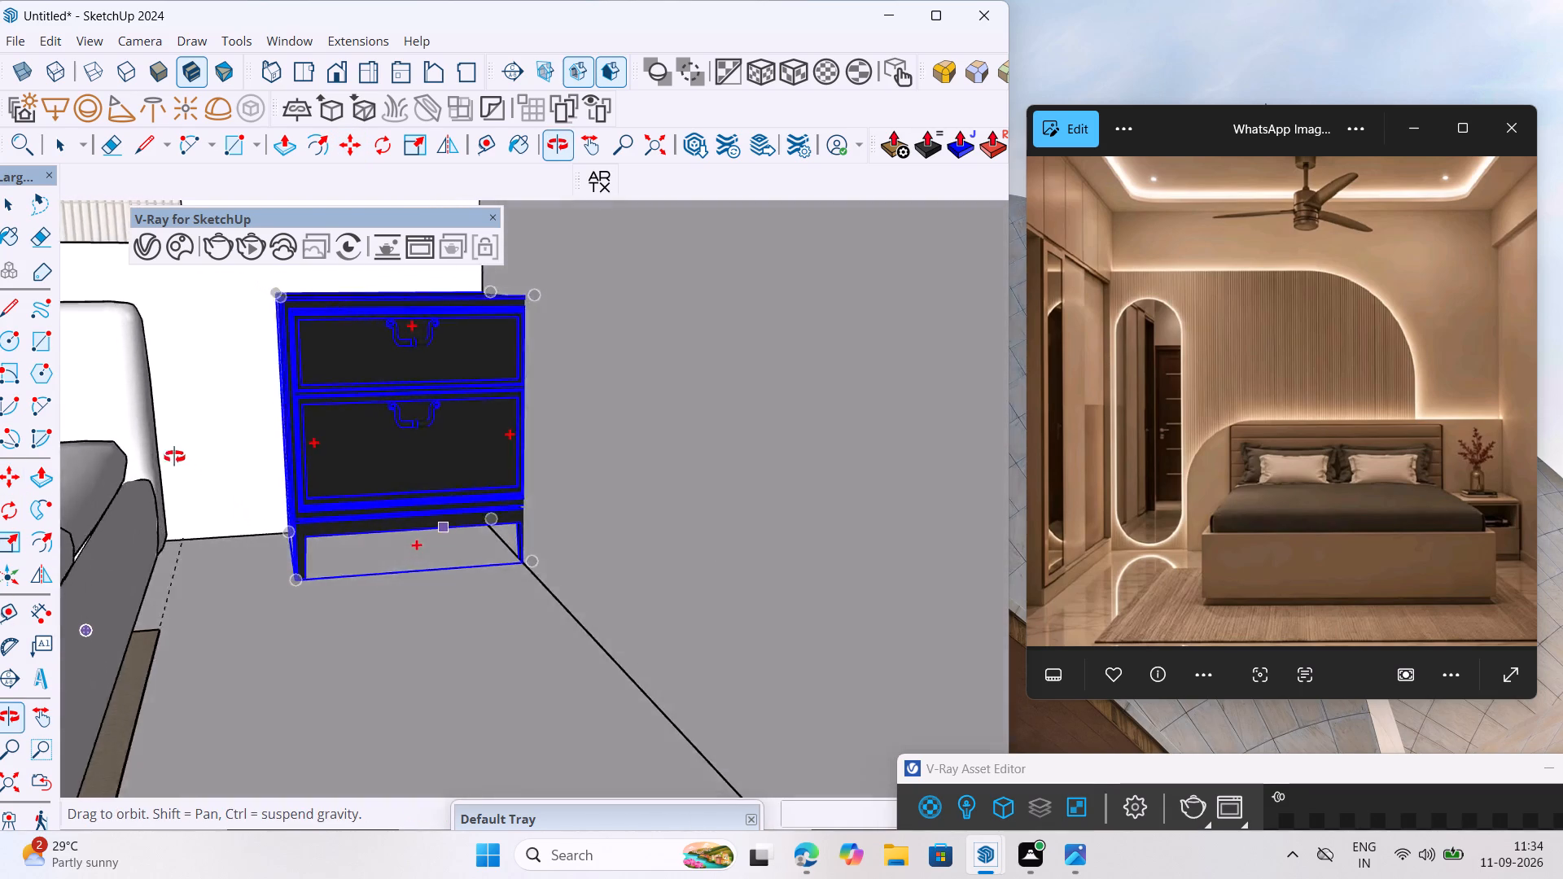
pyautogui.moveTo(174, 457); pyautogui.dragTo(230, 454, button='middle')
pyautogui.scroll(-1, 230, 460)
pyautogui.scroll(6, 293, 551)
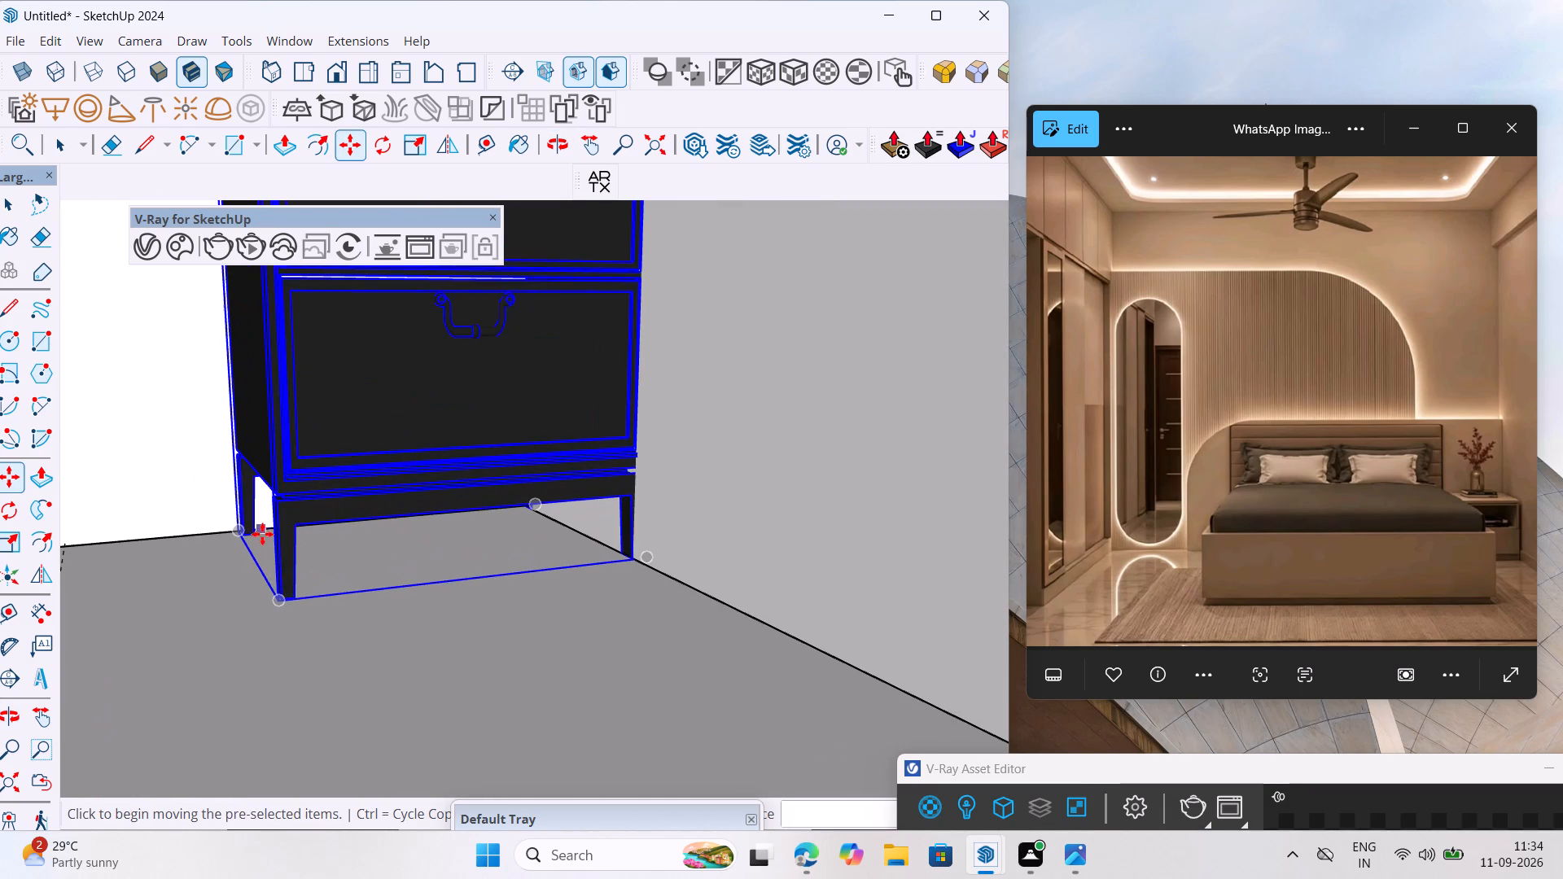
pyautogui.press('s')
pyautogui.scroll(-4, 304, 550)
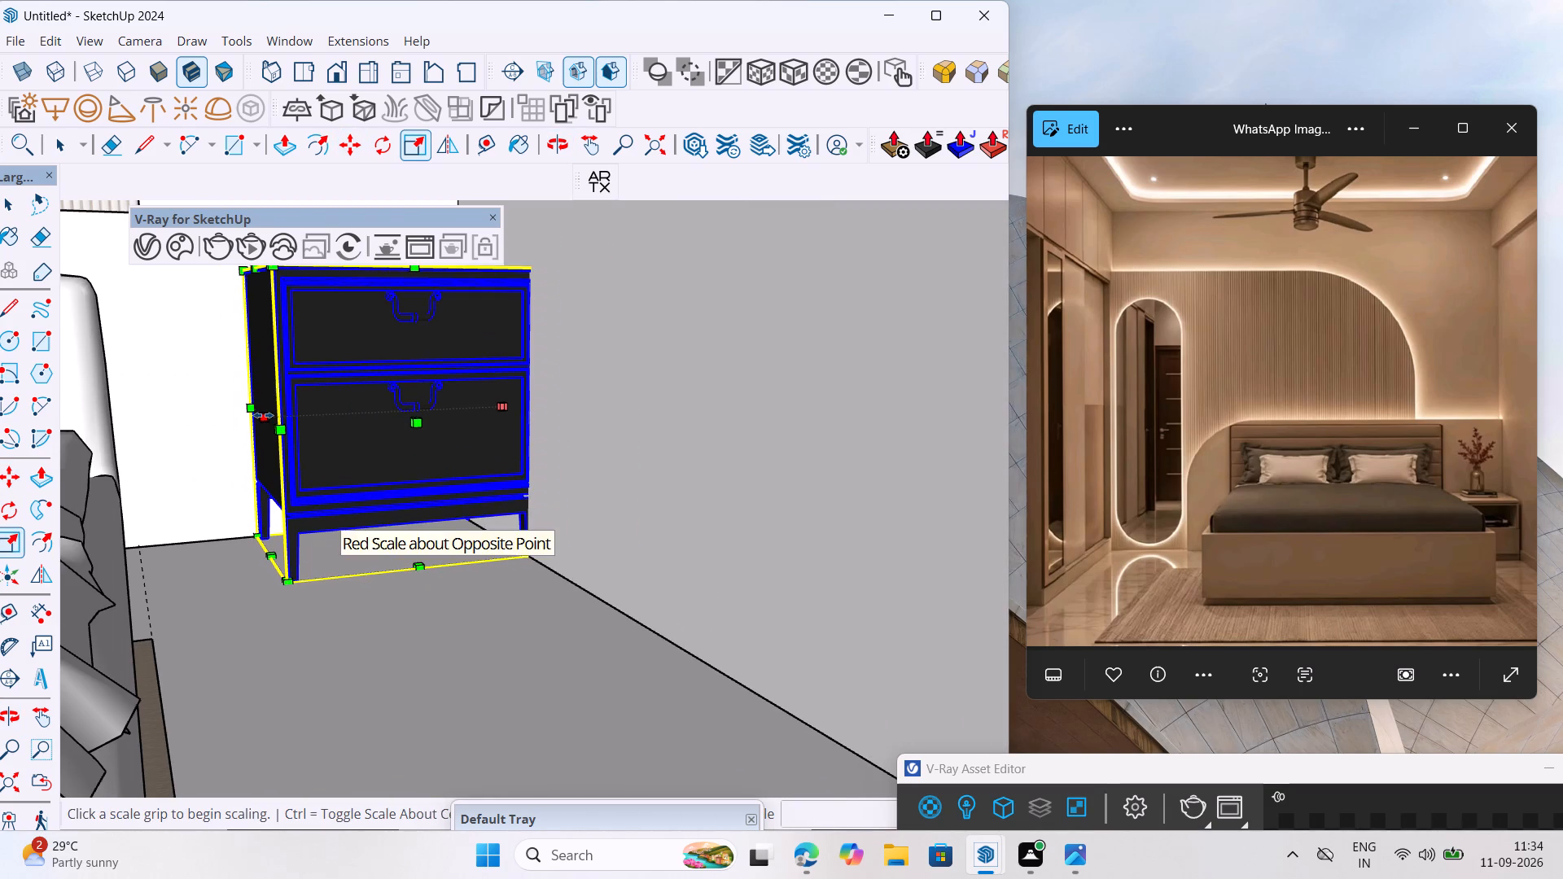
pyautogui.click(263, 415)
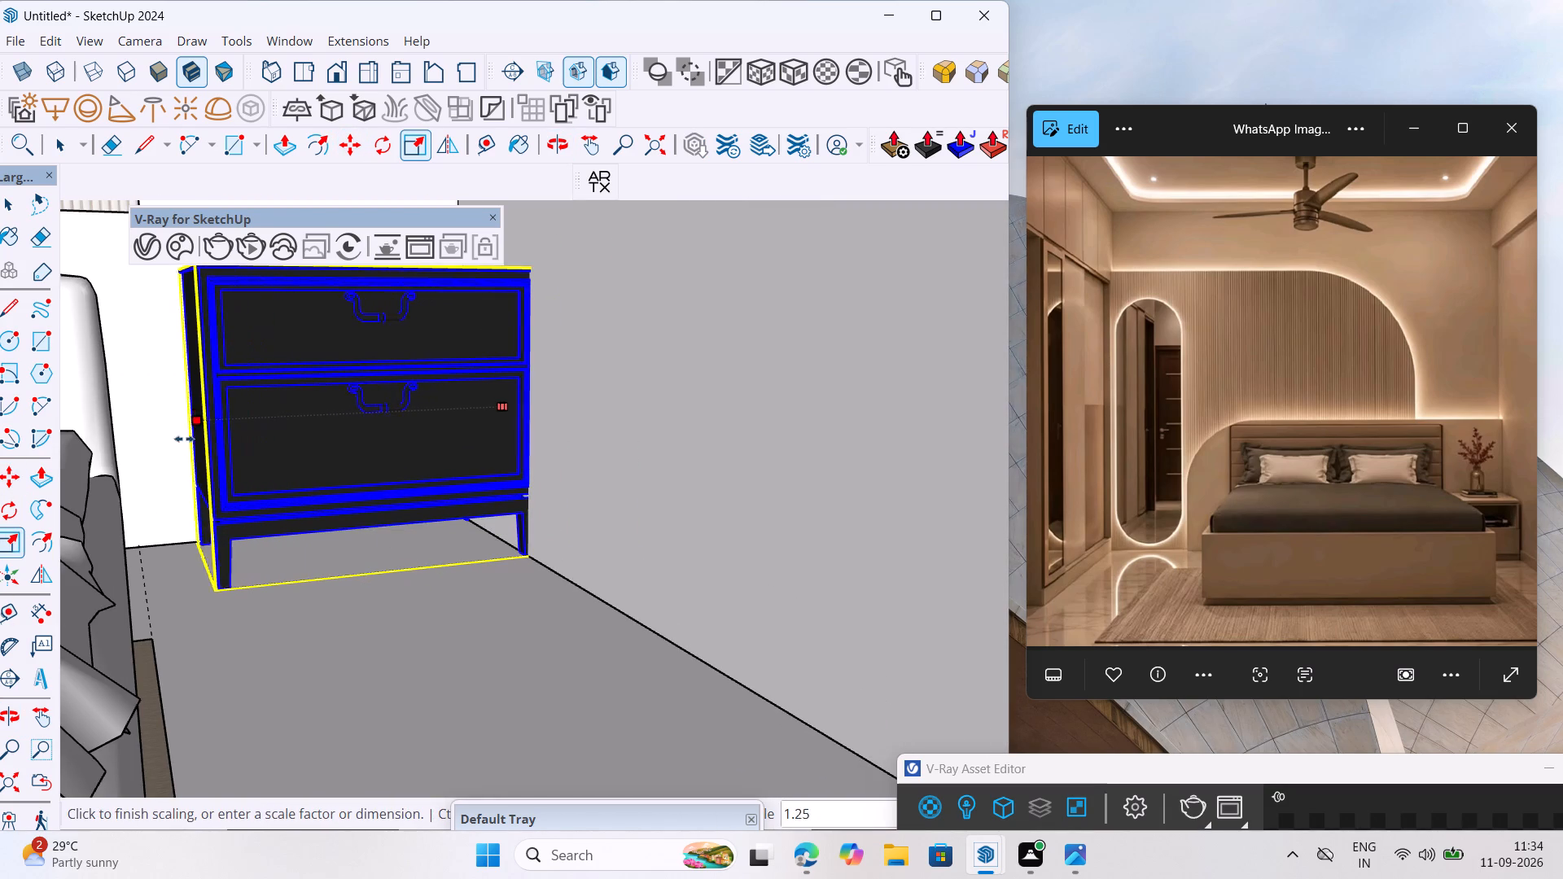
pyautogui.click(150, 446)
# Scale the drawer unit's height down along the blue axis from its top, keeping its base on the floor.
pyautogui.scroll(-7, 177, 521)
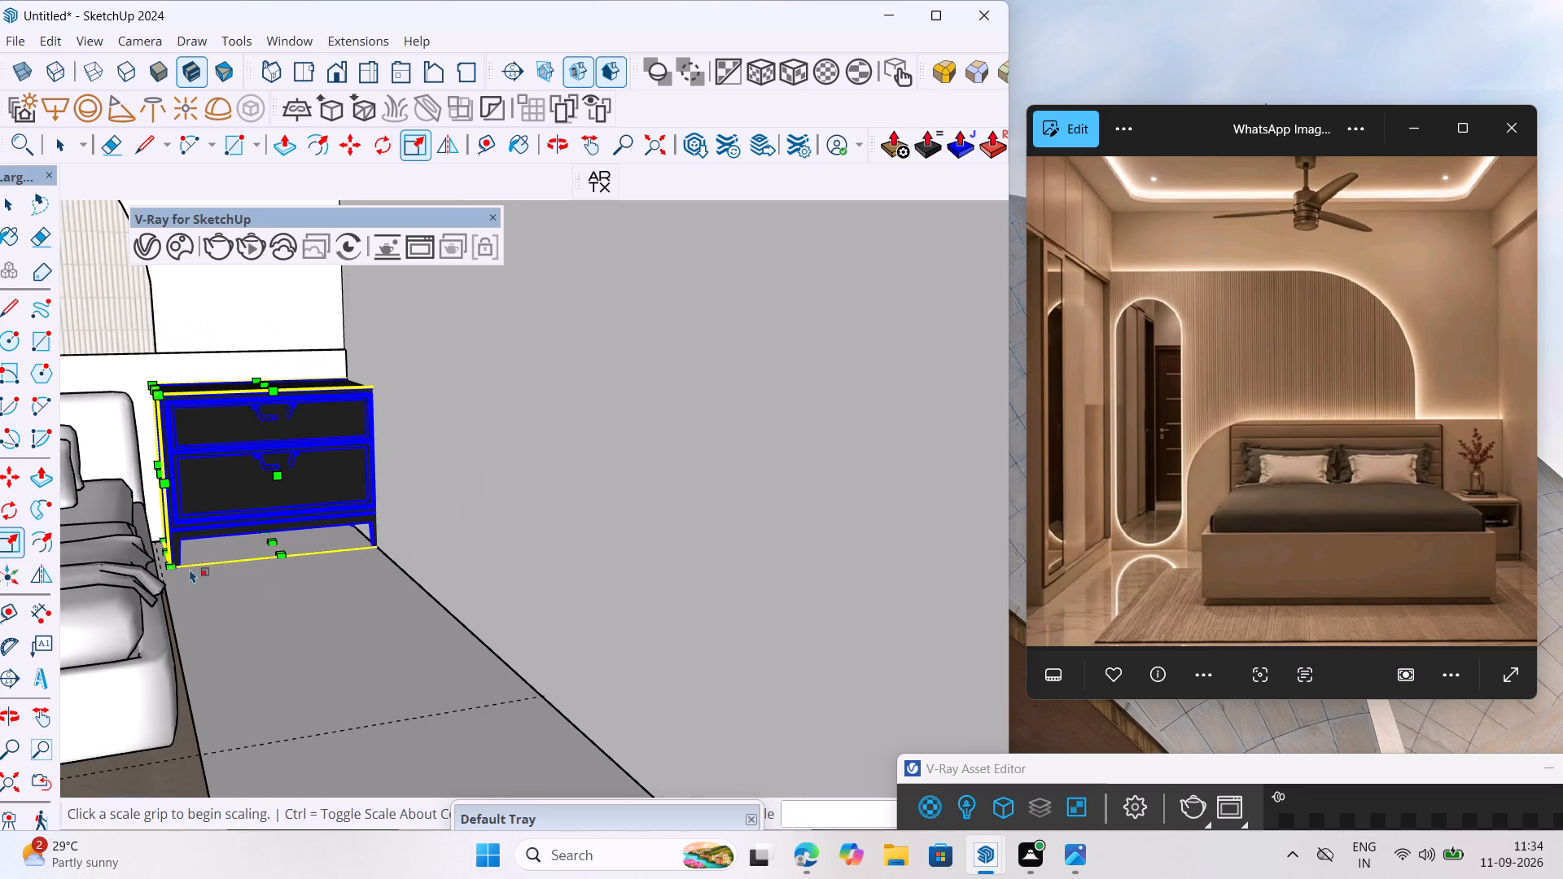
pyautogui.middleClick(210, 566)
pyautogui.scroll(-3, 264, 464)
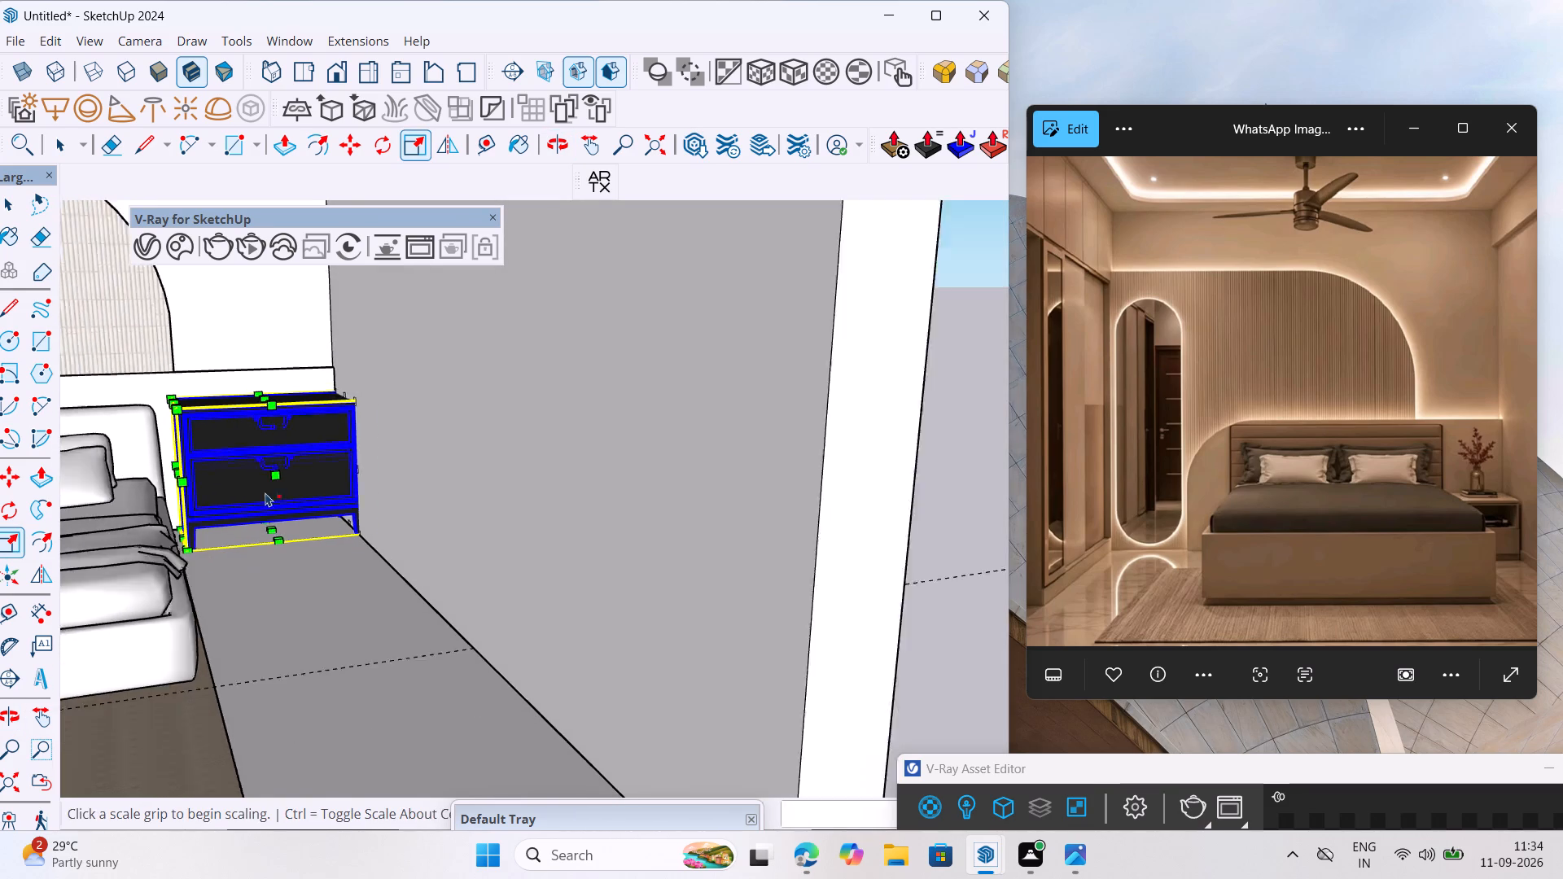
pyautogui.scroll(-2, 265, 492)
pyautogui.scroll(5, 264, 431)
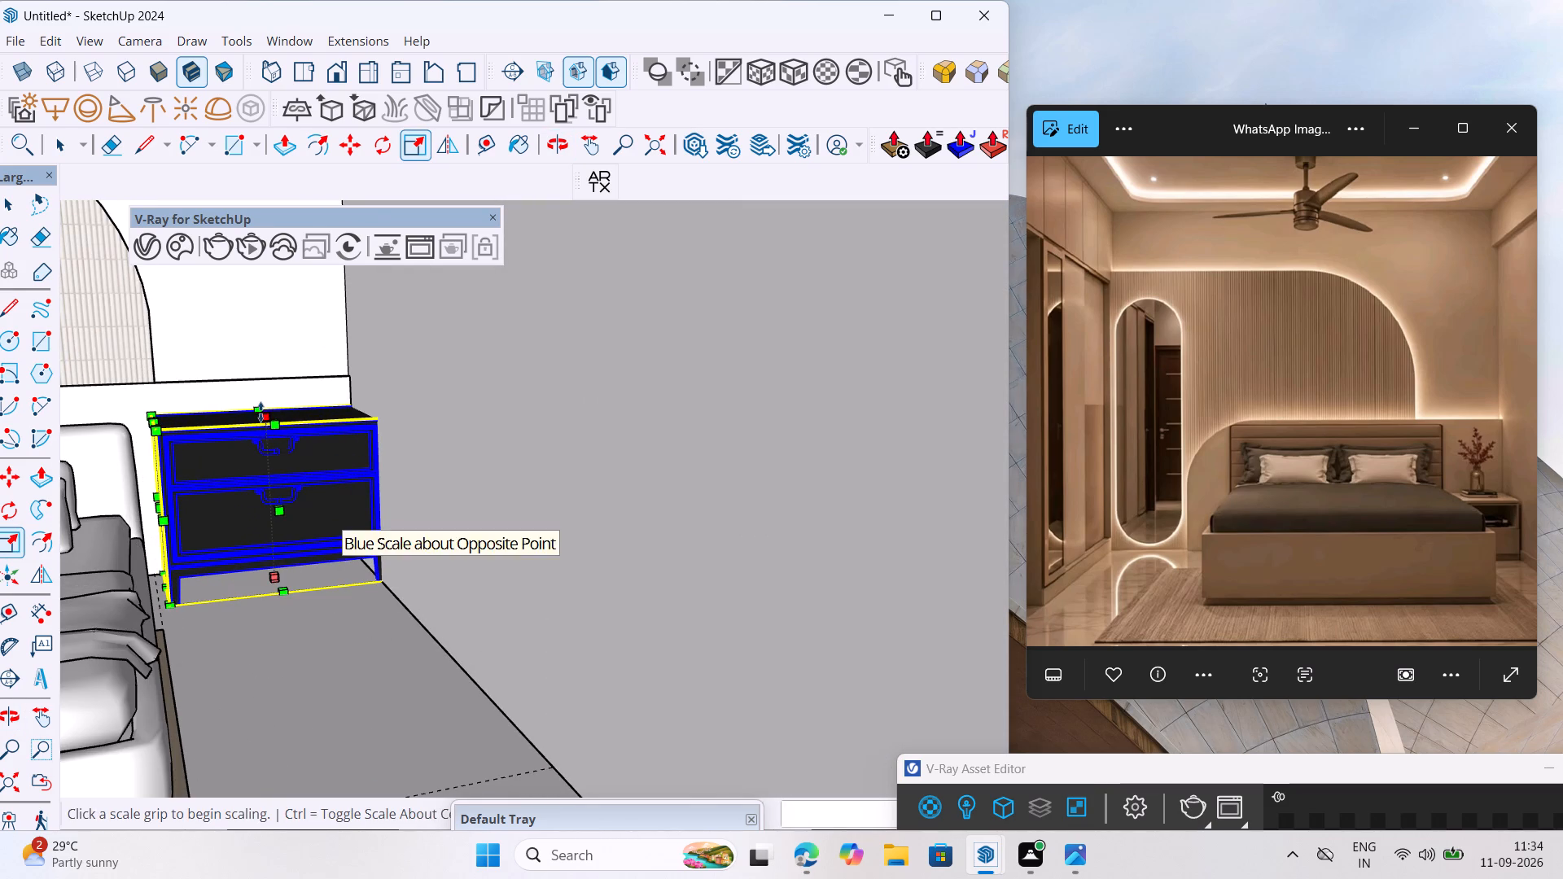
pyautogui.click(260, 412)
pyautogui.click(259, 457)
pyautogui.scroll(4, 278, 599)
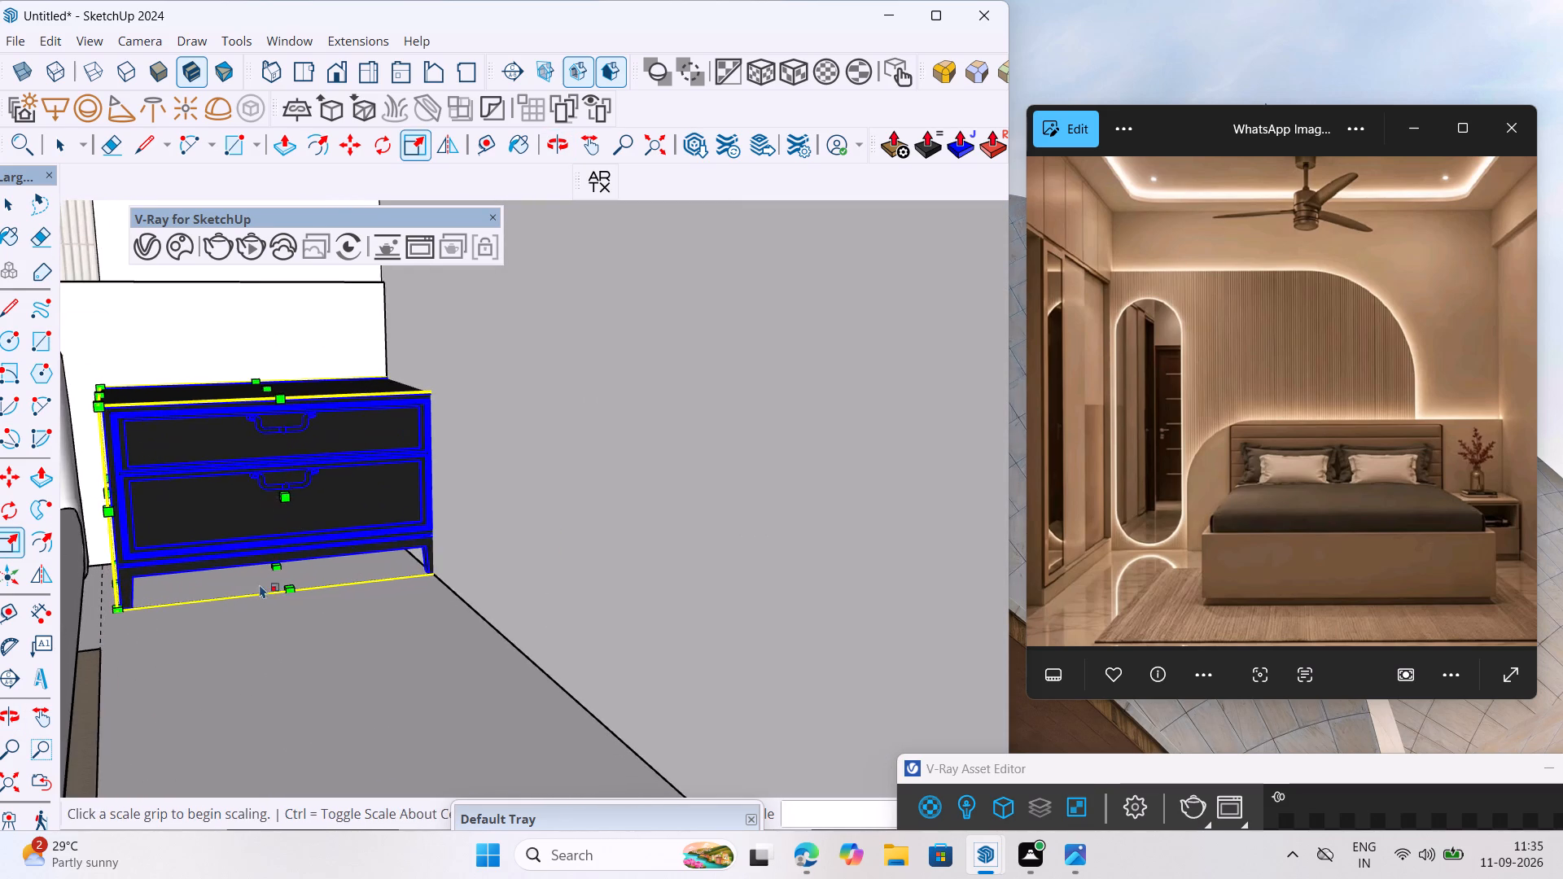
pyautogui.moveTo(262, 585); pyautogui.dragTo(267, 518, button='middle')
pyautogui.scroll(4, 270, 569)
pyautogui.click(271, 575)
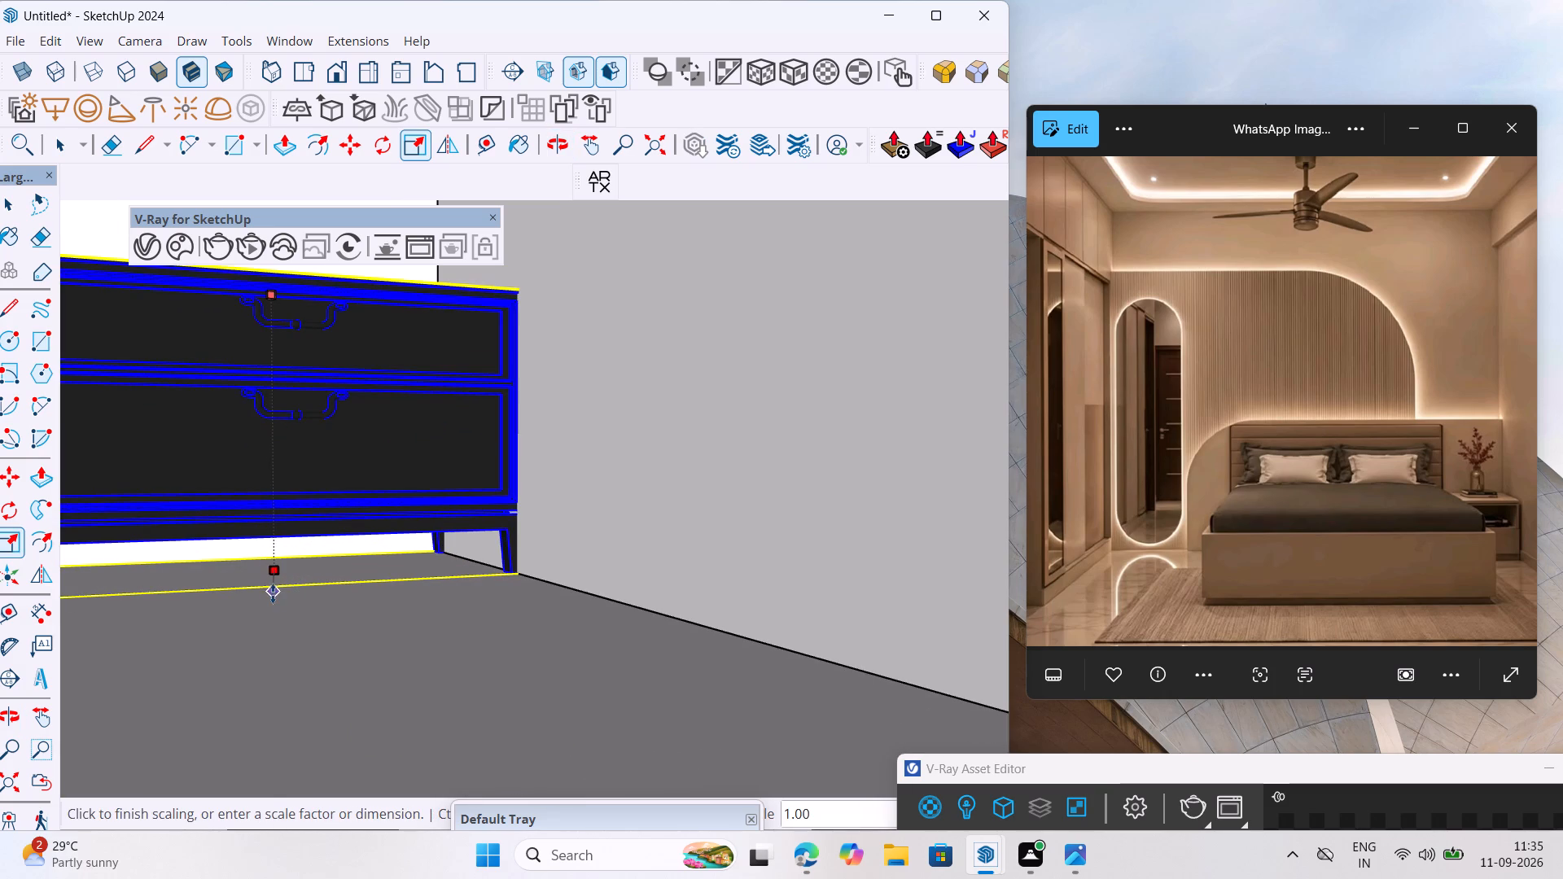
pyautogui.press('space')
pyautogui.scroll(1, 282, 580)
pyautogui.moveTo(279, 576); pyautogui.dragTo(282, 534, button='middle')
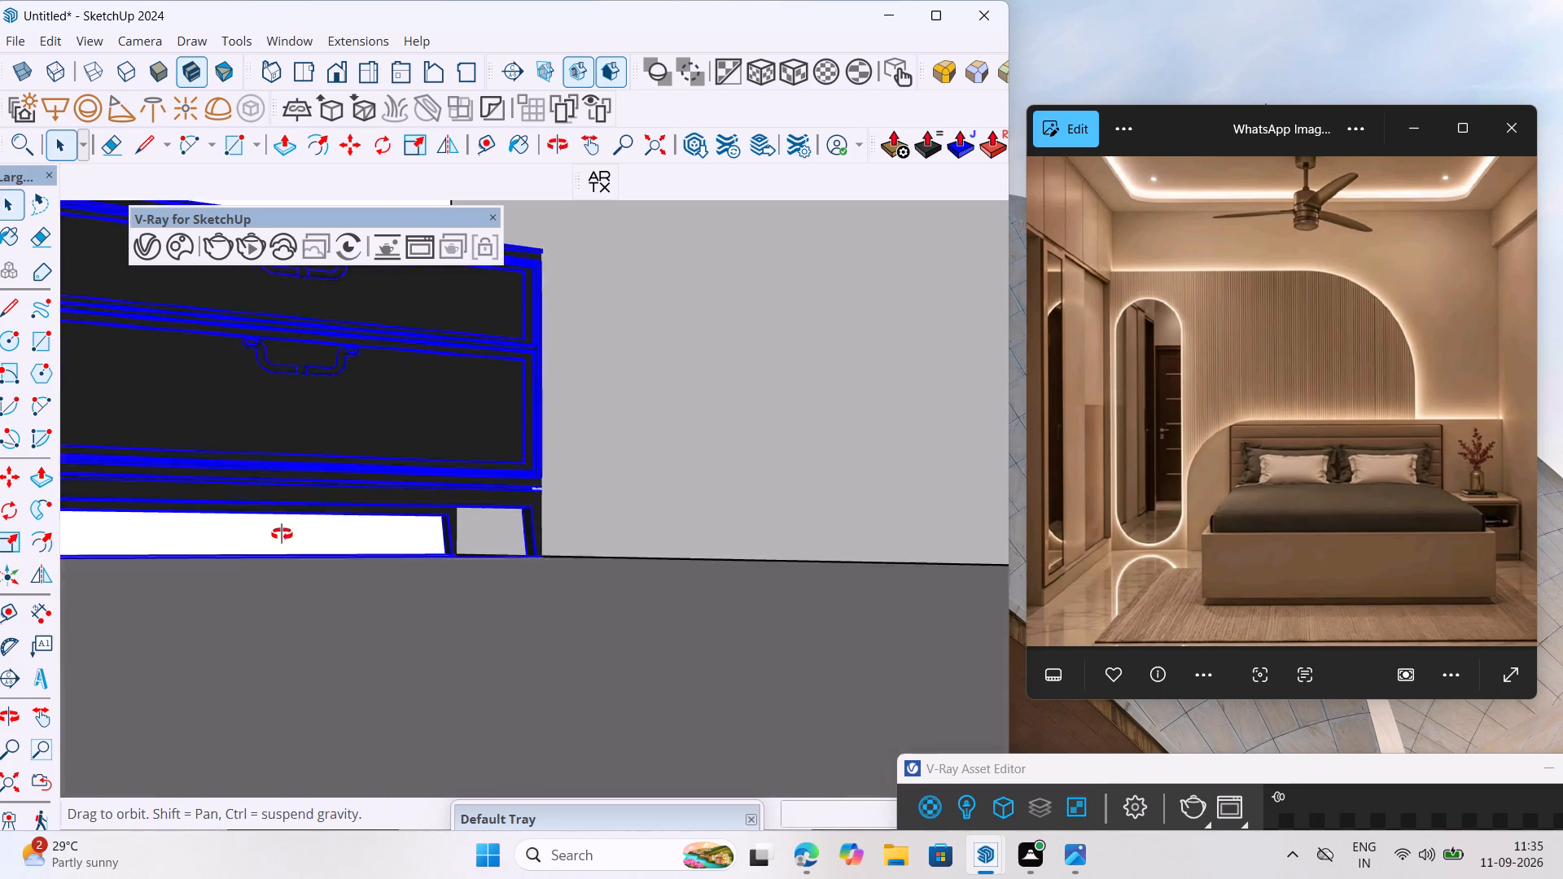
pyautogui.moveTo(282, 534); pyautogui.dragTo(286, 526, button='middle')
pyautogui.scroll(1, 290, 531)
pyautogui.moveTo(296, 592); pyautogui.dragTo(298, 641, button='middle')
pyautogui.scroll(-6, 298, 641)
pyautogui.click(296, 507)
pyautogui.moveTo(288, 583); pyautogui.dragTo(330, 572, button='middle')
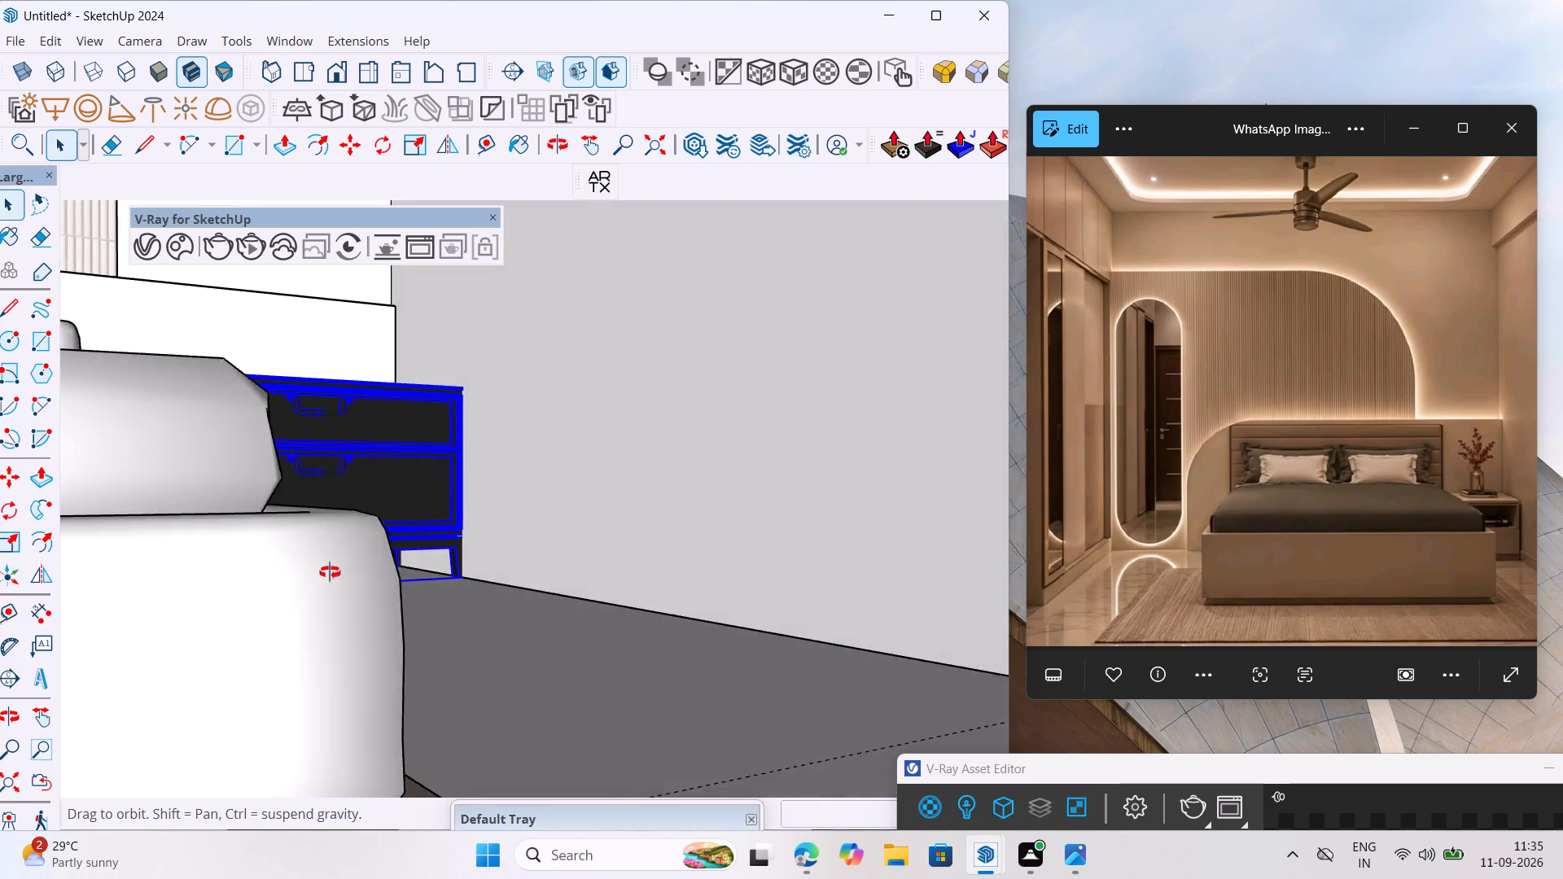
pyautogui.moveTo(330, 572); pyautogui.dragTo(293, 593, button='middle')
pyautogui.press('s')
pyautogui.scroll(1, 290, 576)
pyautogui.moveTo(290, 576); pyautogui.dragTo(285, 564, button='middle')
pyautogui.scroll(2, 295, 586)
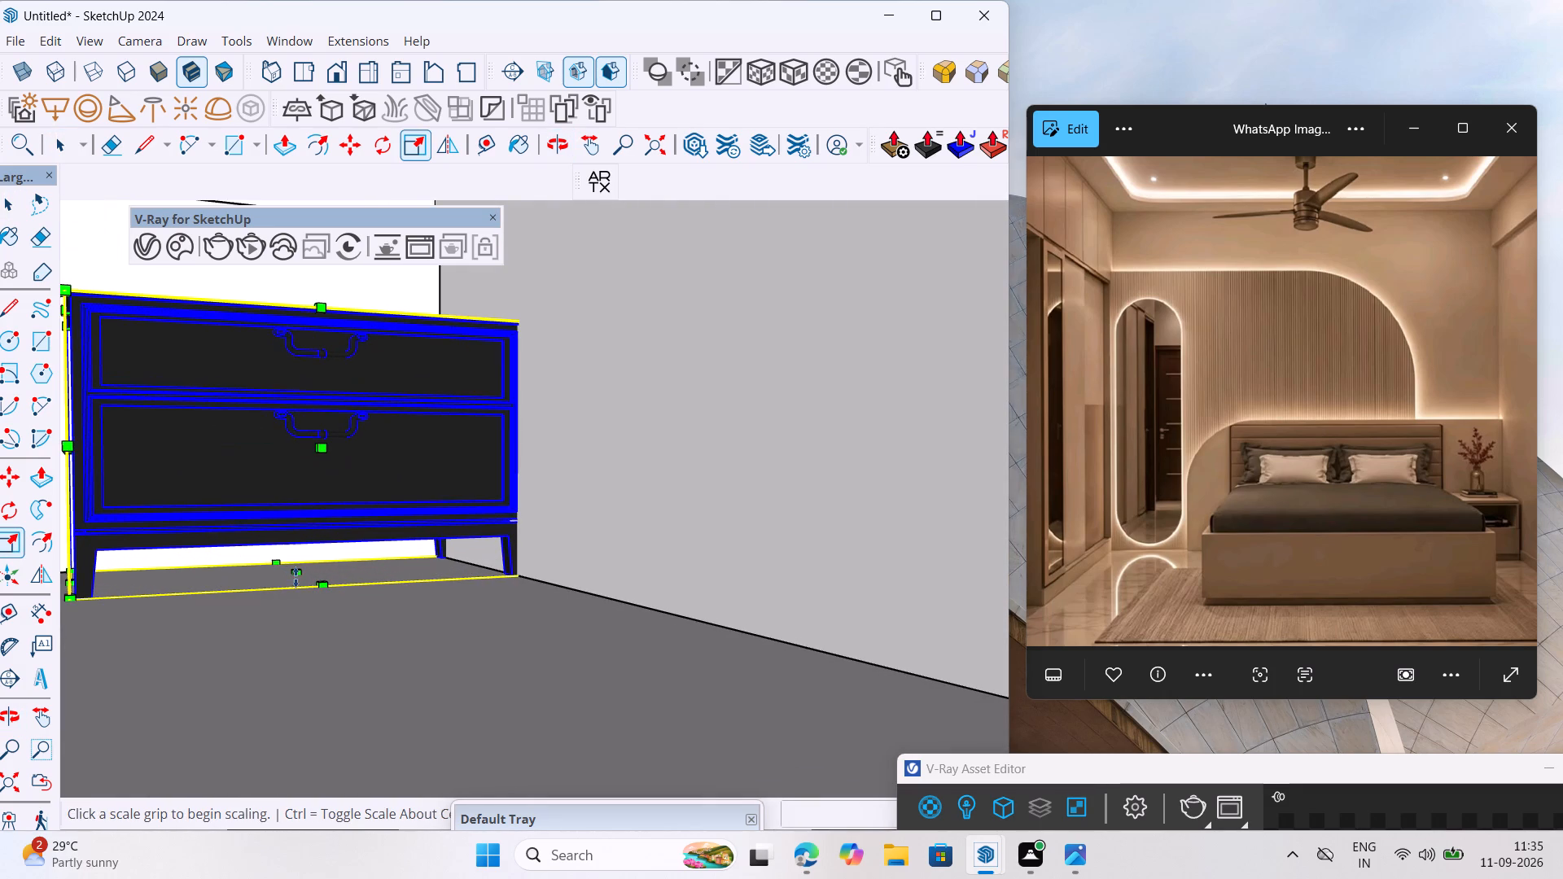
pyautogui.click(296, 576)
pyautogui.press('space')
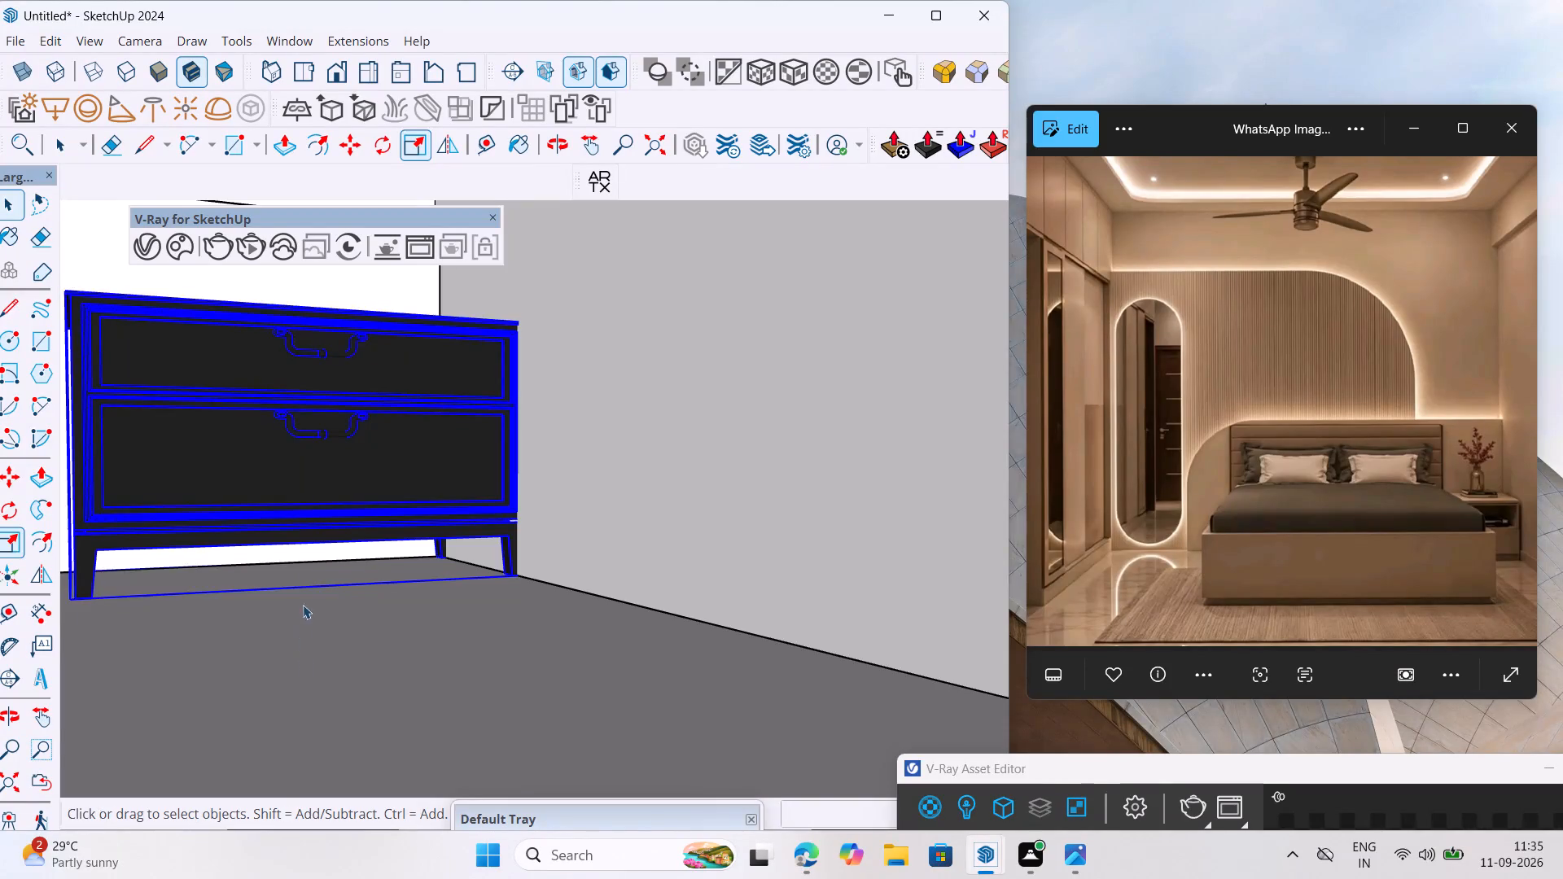
# Examine the resized drawer unit, bed and rug arrangement from several viewpoints against the reference image.
pyautogui.scroll(1, 291, 479)
pyautogui.scroll(-6, 302, 514)
pyautogui.moveTo(318, 544); pyautogui.dragTo(279, 601, button='middle')
pyautogui.scroll(-1, 236, 454)
pyautogui.scroll(5, 235, 453)
pyautogui.press('space')
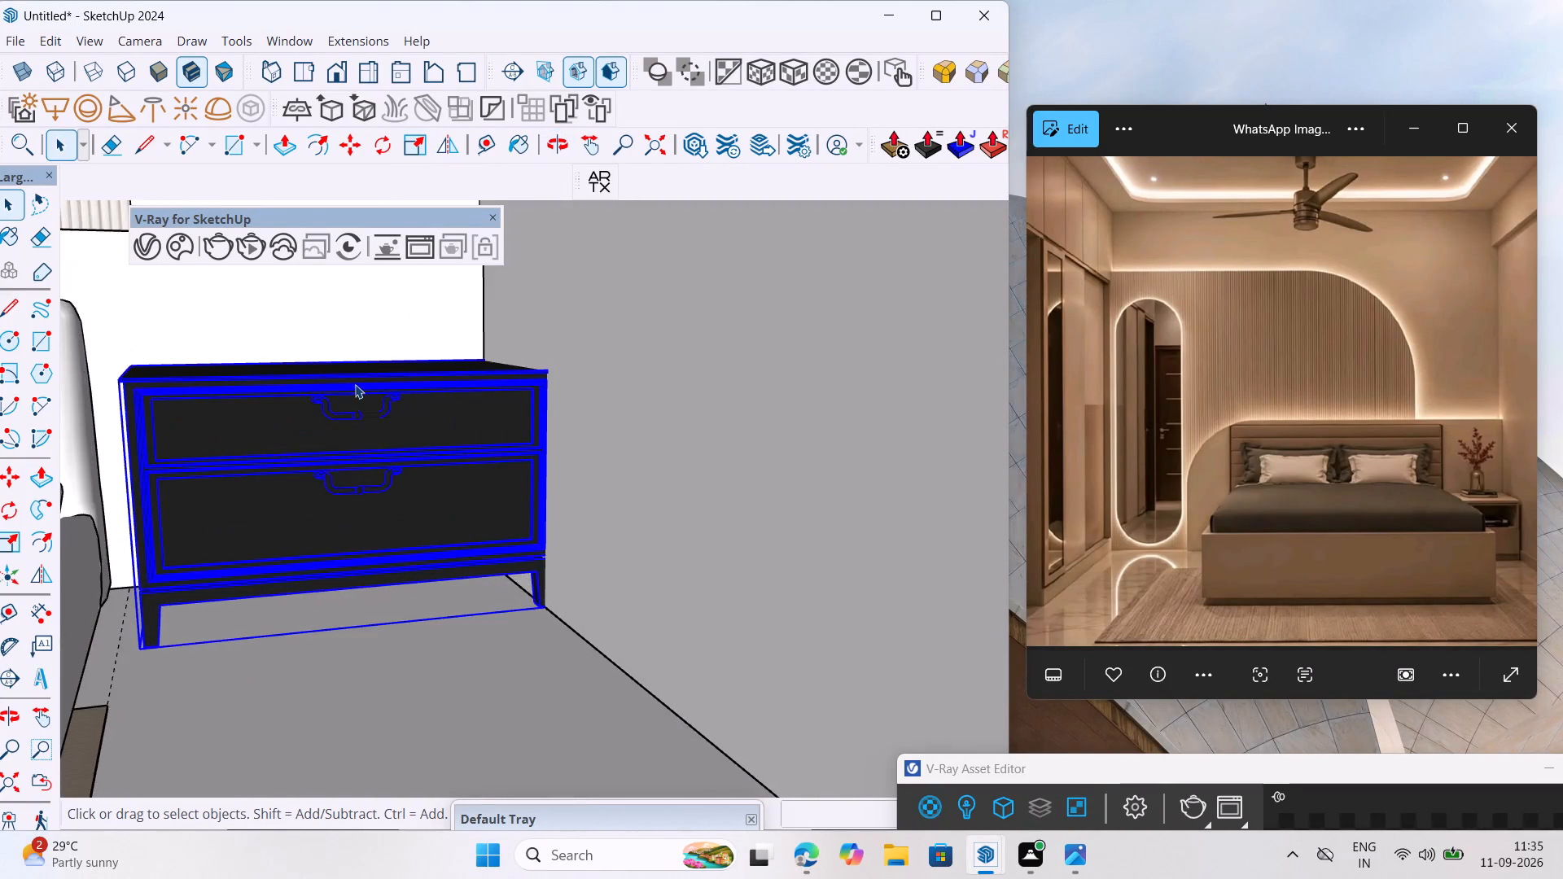
pyautogui.scroll(-7, 352, 445)
pyautogui.click(350, 403)
pyautogui.scroll(-5, 352, 407)
pyautogui.moveTo(357, 473); pyautogui.dragTo(326, 435, button='middle')
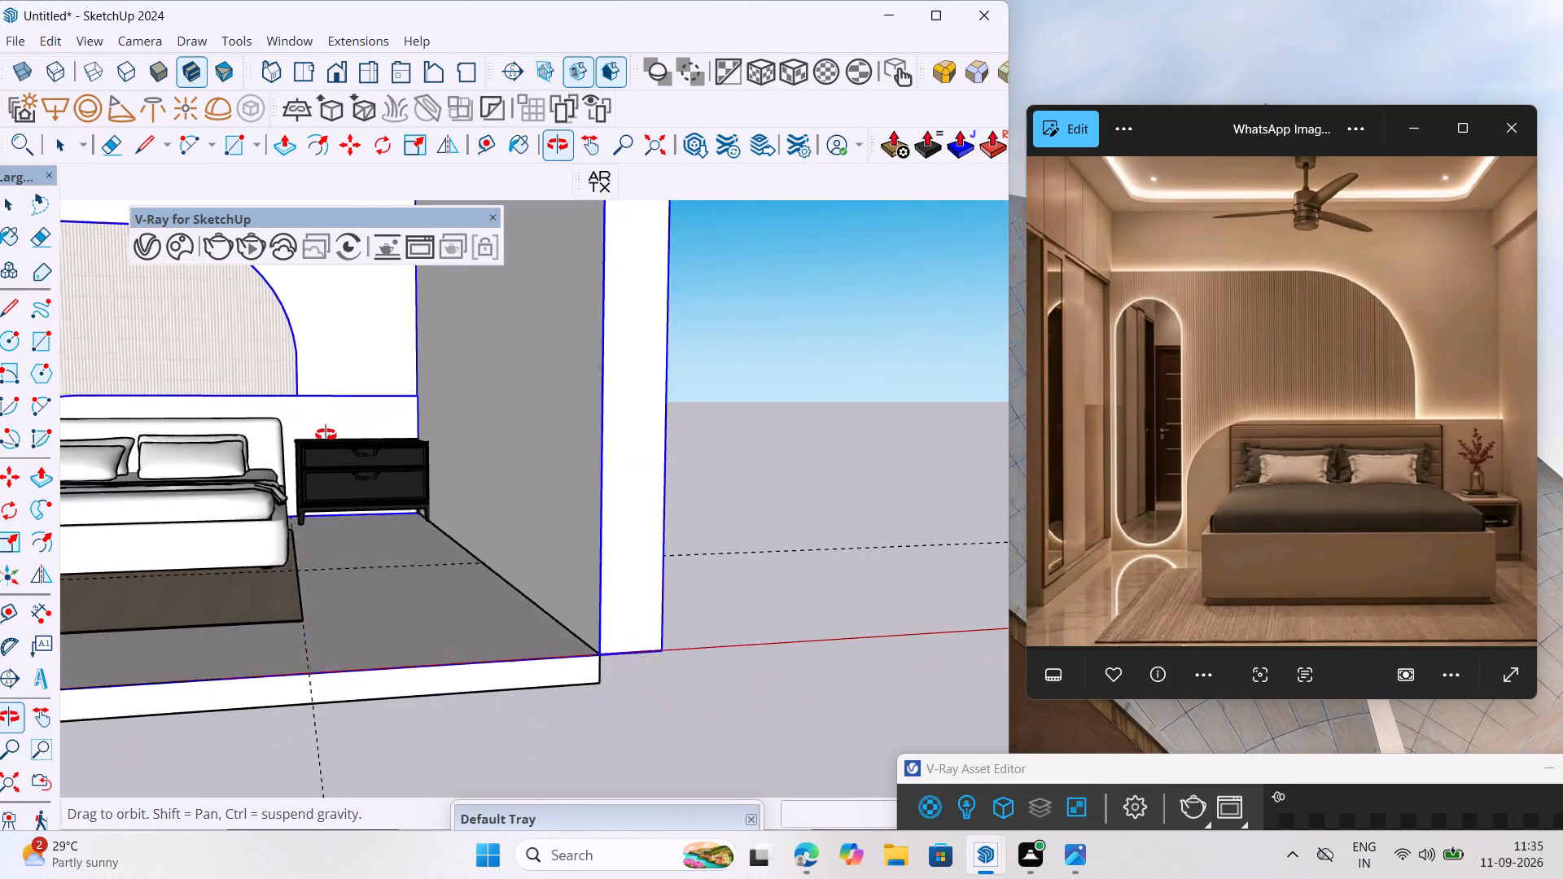
pyautogui.moveTo(326, 435); pyautogui.dragTo(355, 480, button='middle')
pyautogui.scroll(-11, 366, 455)
pyautogui.moveTo(317, 608); pyautogui.dragTo(317, 536, button='middle')
pyautogui.scroll(2, 252, 518)
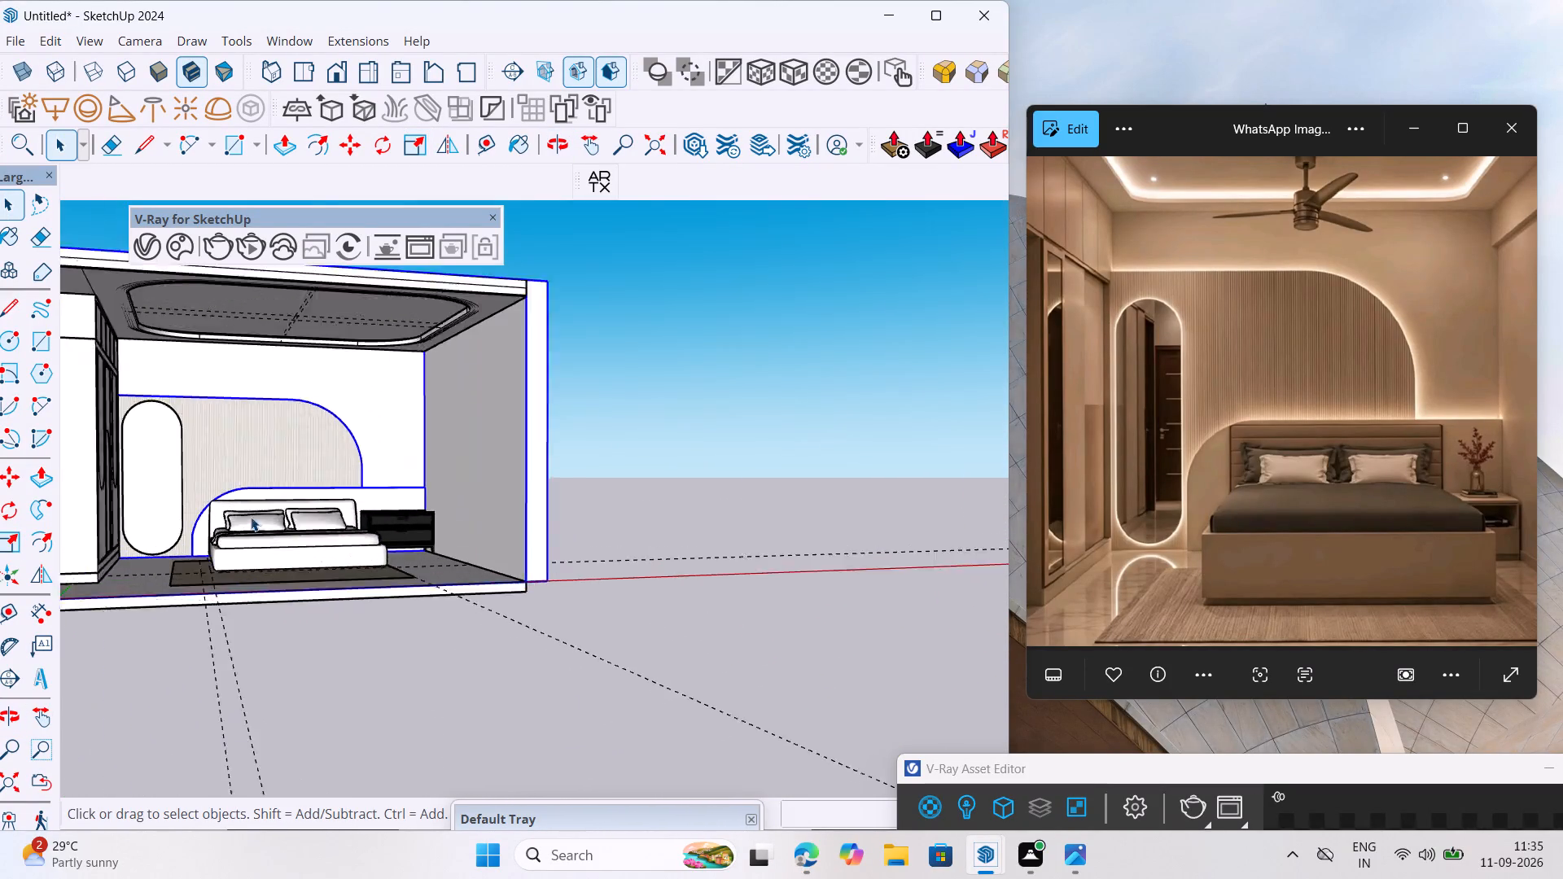
pyautogui.scroll(9, 251, 517)
pyautogui.moveTo(199, 571); pyautogui.dragTo(289, 593, button='middle')
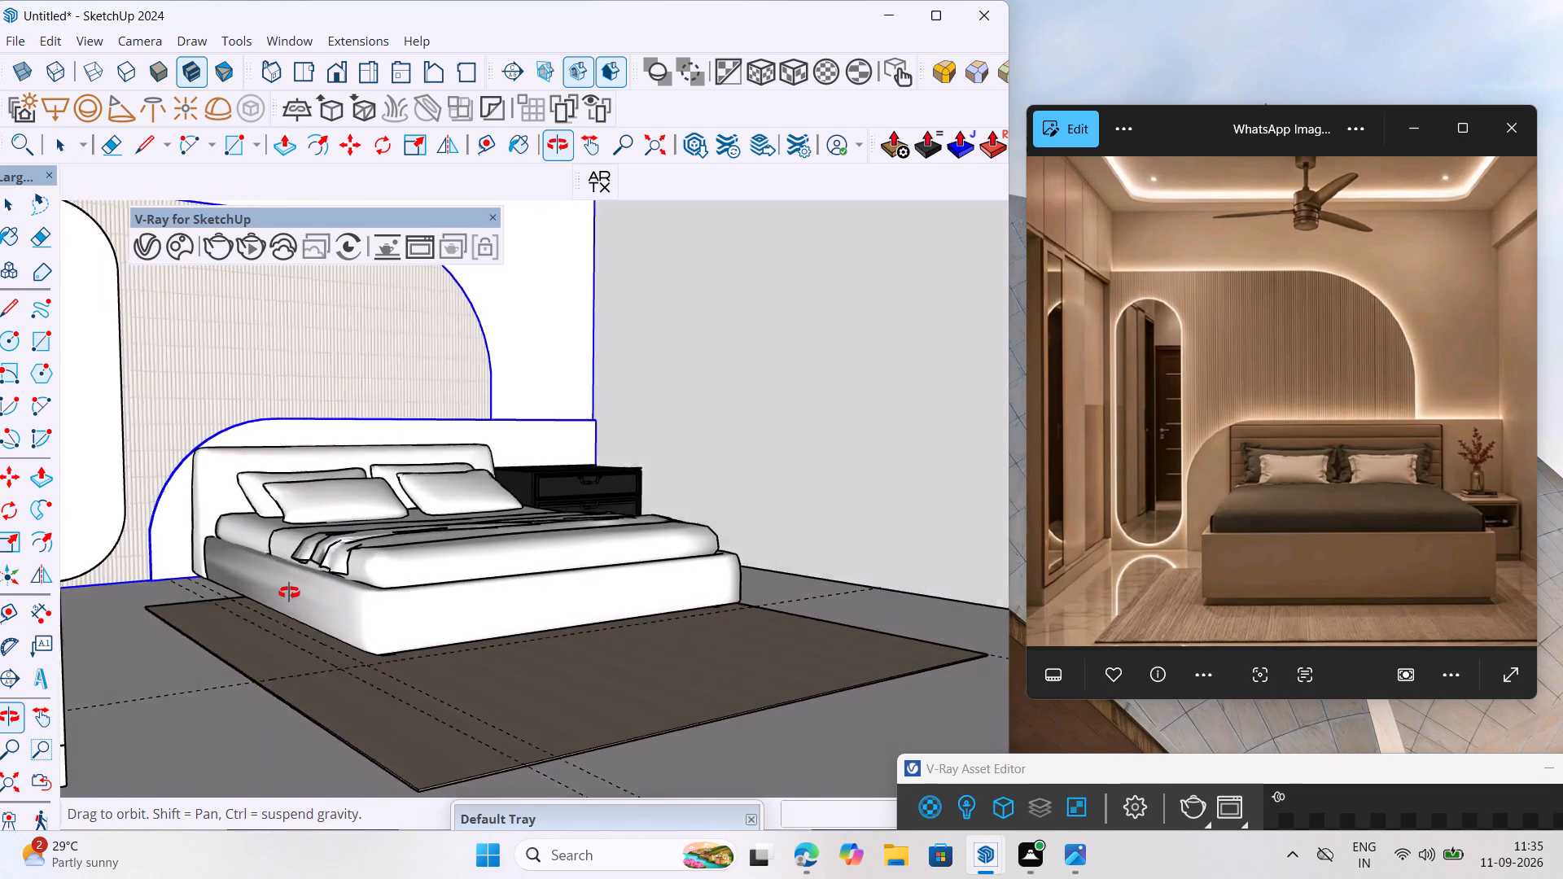
pyautogui.moveTo(289, 593); pyautogui.dragTo(278, 594, button='middle')
pyautogui.scroll(1, 278, 594)
pyautogui.moveTo(346, 475); pyautogui.dragTo(358, 468, button='middle')
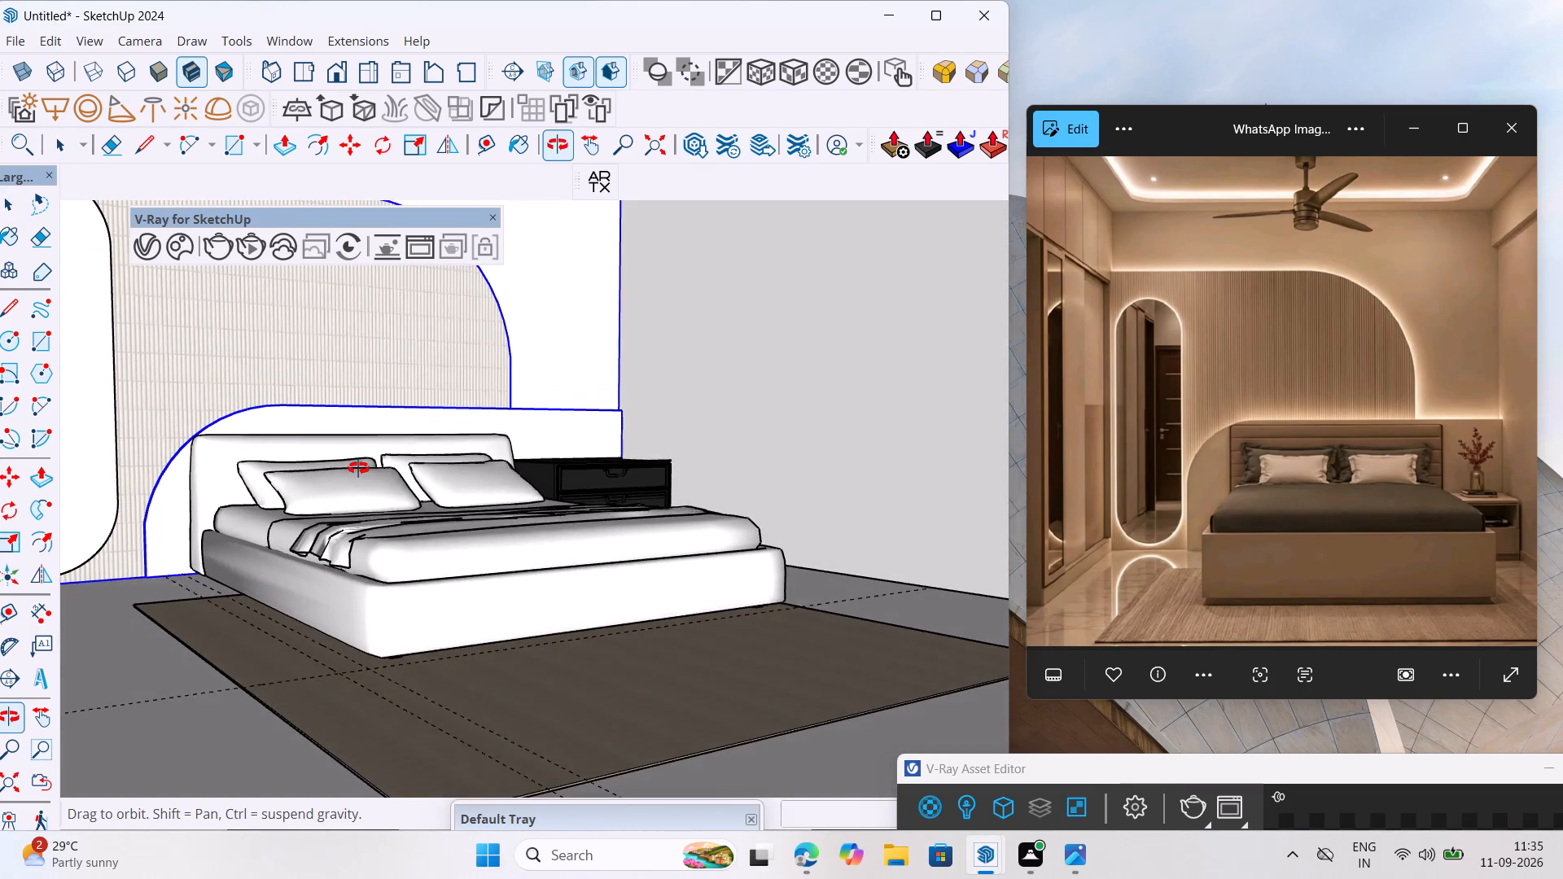
pyautogui.moveTo(358, 468); pyautogui.dragTo(287, 520, button='middle')
pyautogui.scroll(-6, 353, 426)
pyautogui.moveTo(510, 604); pyautogui.dragTo(495, 605, button='middle')
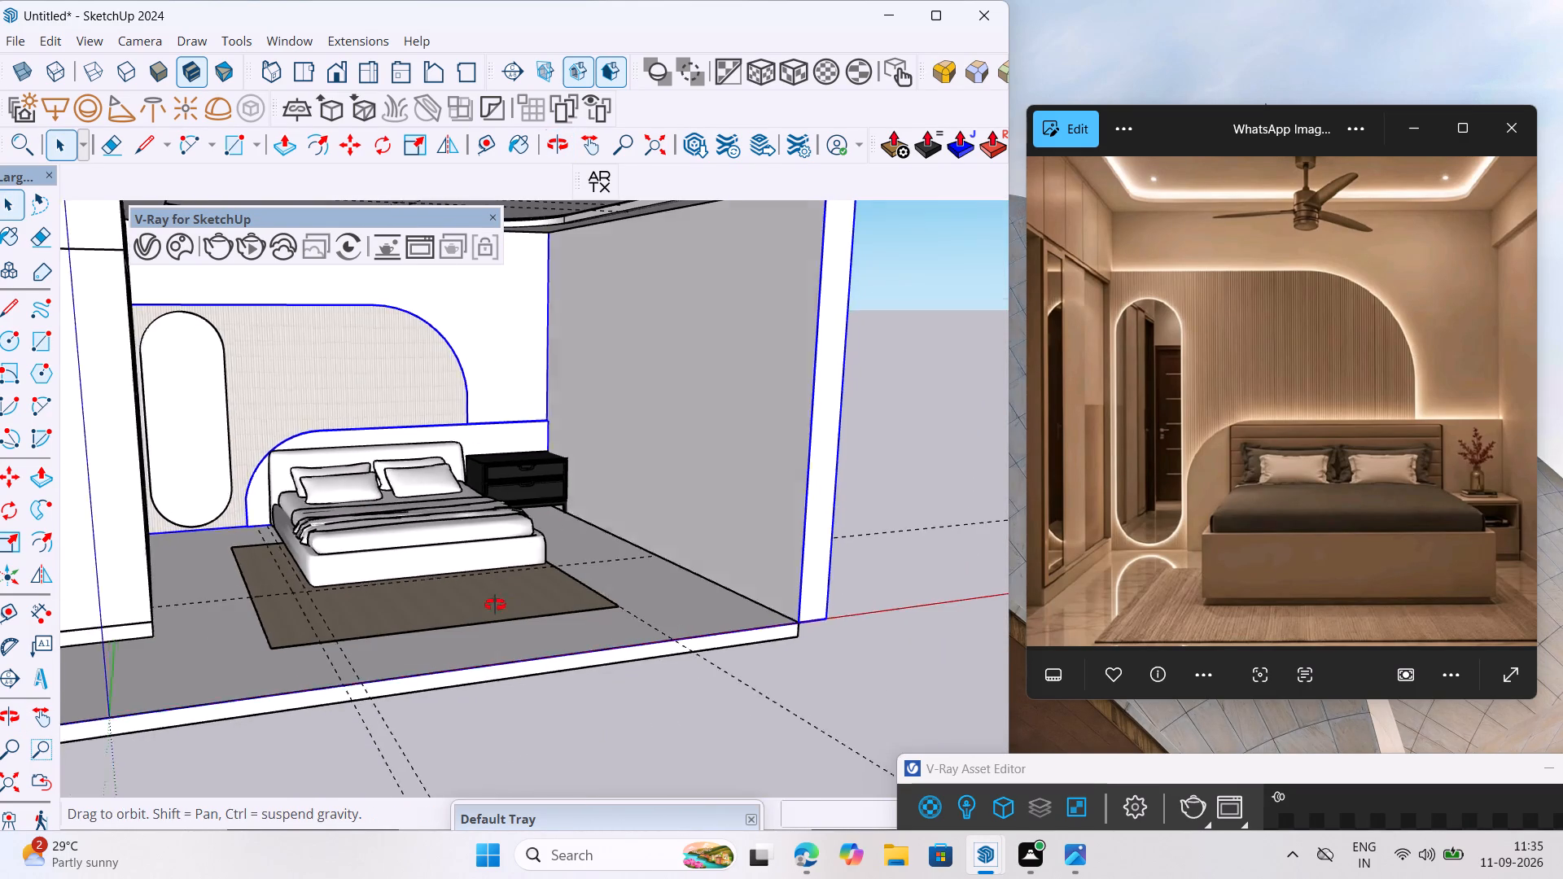
pyautogui.moveTo(495, 605); pyautogui.dragTo(422, 680, button='middle')
pyautogui.scroll(-1, 422, 680)
pyautogui.scroll(4, 517, 529)
pyautogui.scroll(5, 140, 540)
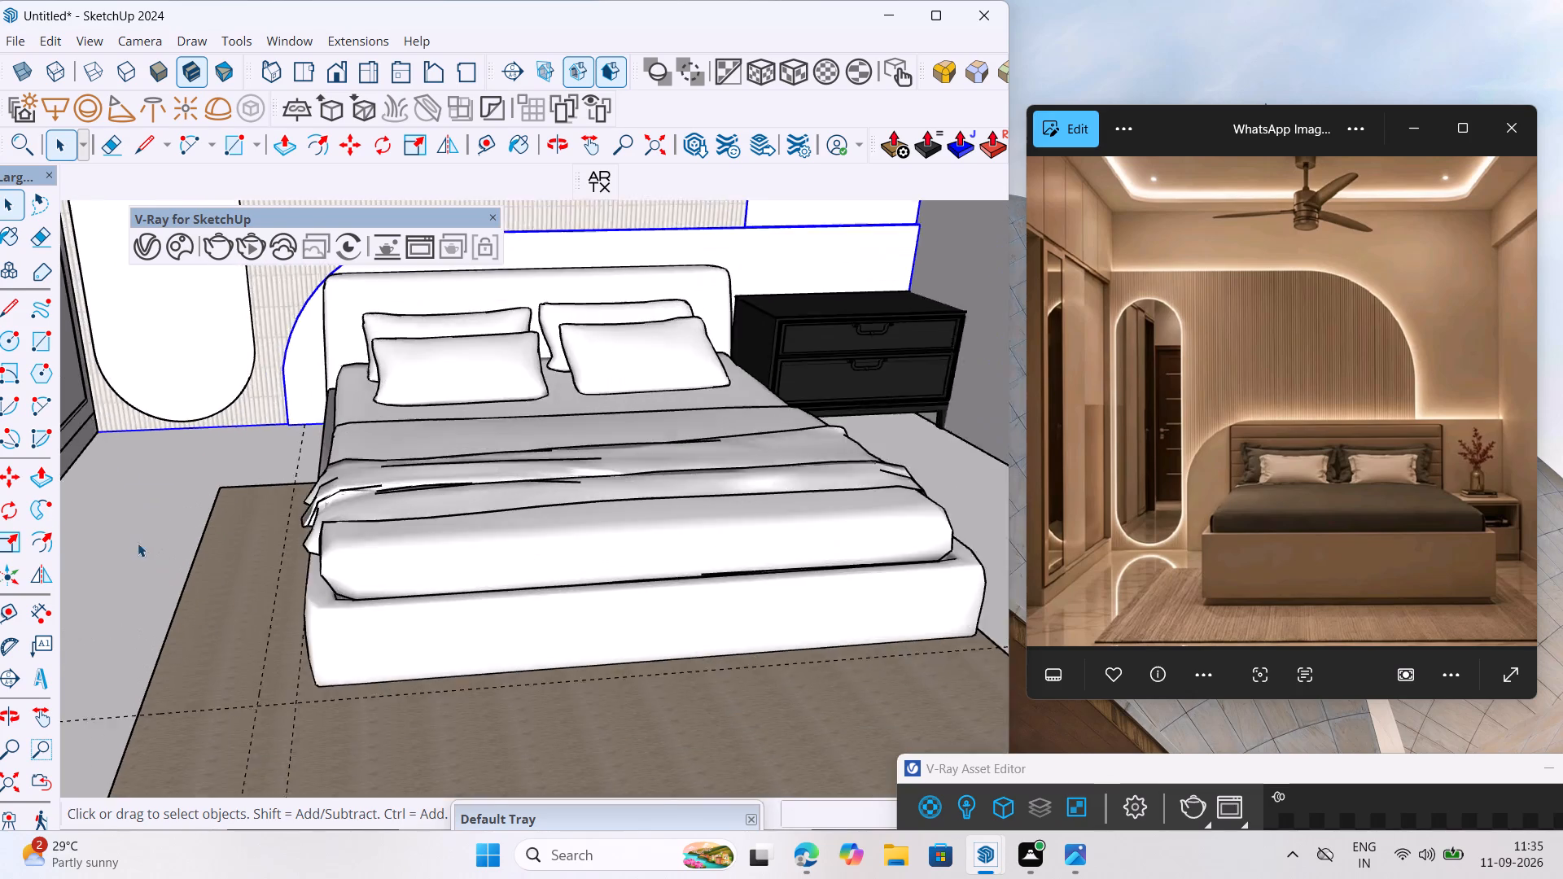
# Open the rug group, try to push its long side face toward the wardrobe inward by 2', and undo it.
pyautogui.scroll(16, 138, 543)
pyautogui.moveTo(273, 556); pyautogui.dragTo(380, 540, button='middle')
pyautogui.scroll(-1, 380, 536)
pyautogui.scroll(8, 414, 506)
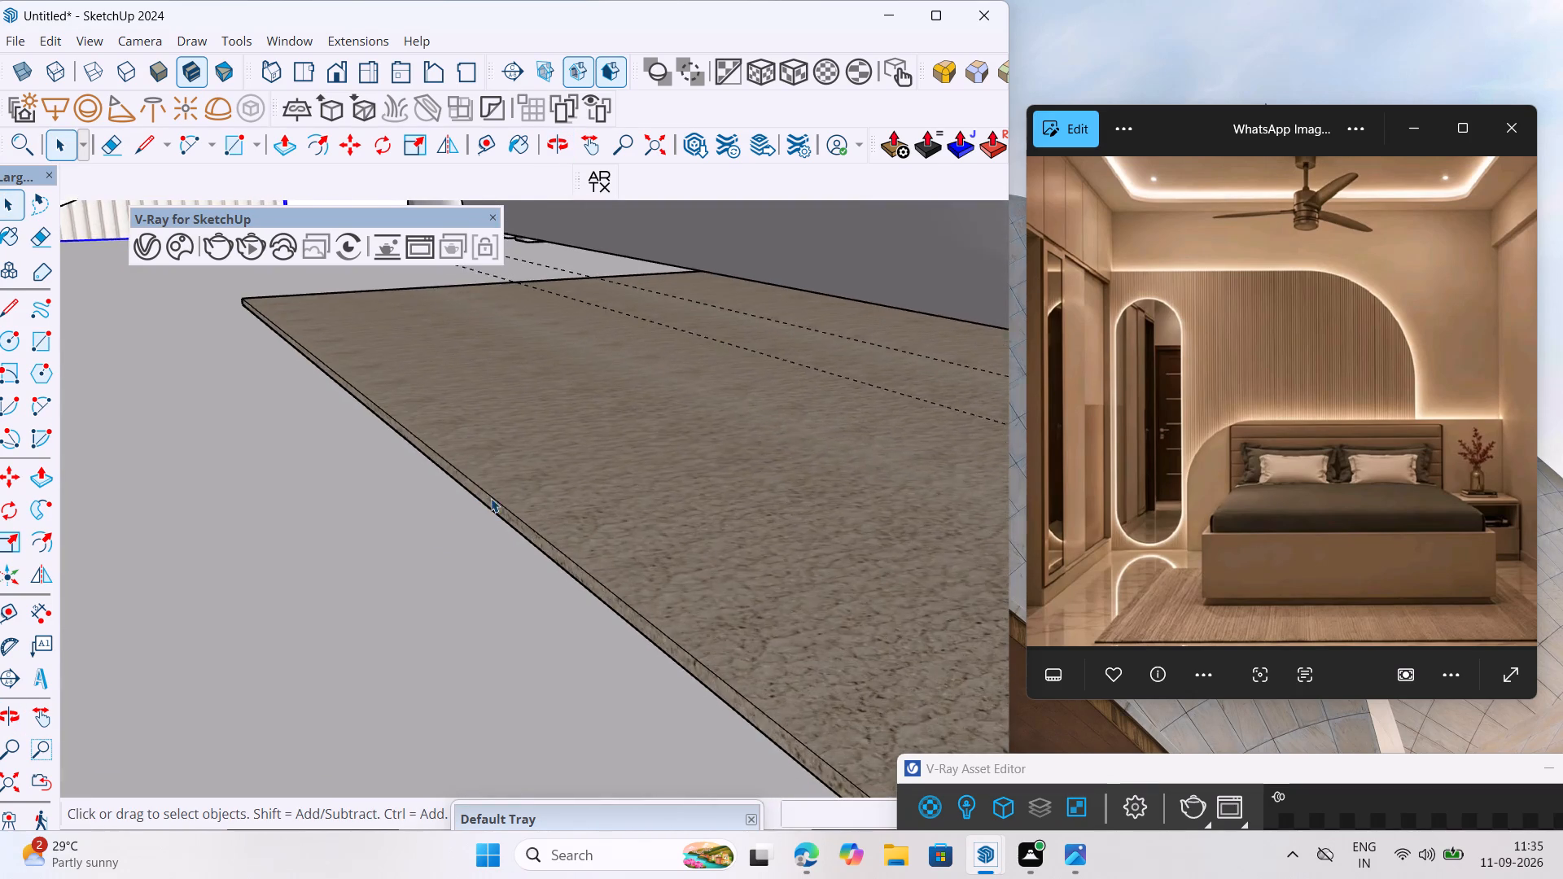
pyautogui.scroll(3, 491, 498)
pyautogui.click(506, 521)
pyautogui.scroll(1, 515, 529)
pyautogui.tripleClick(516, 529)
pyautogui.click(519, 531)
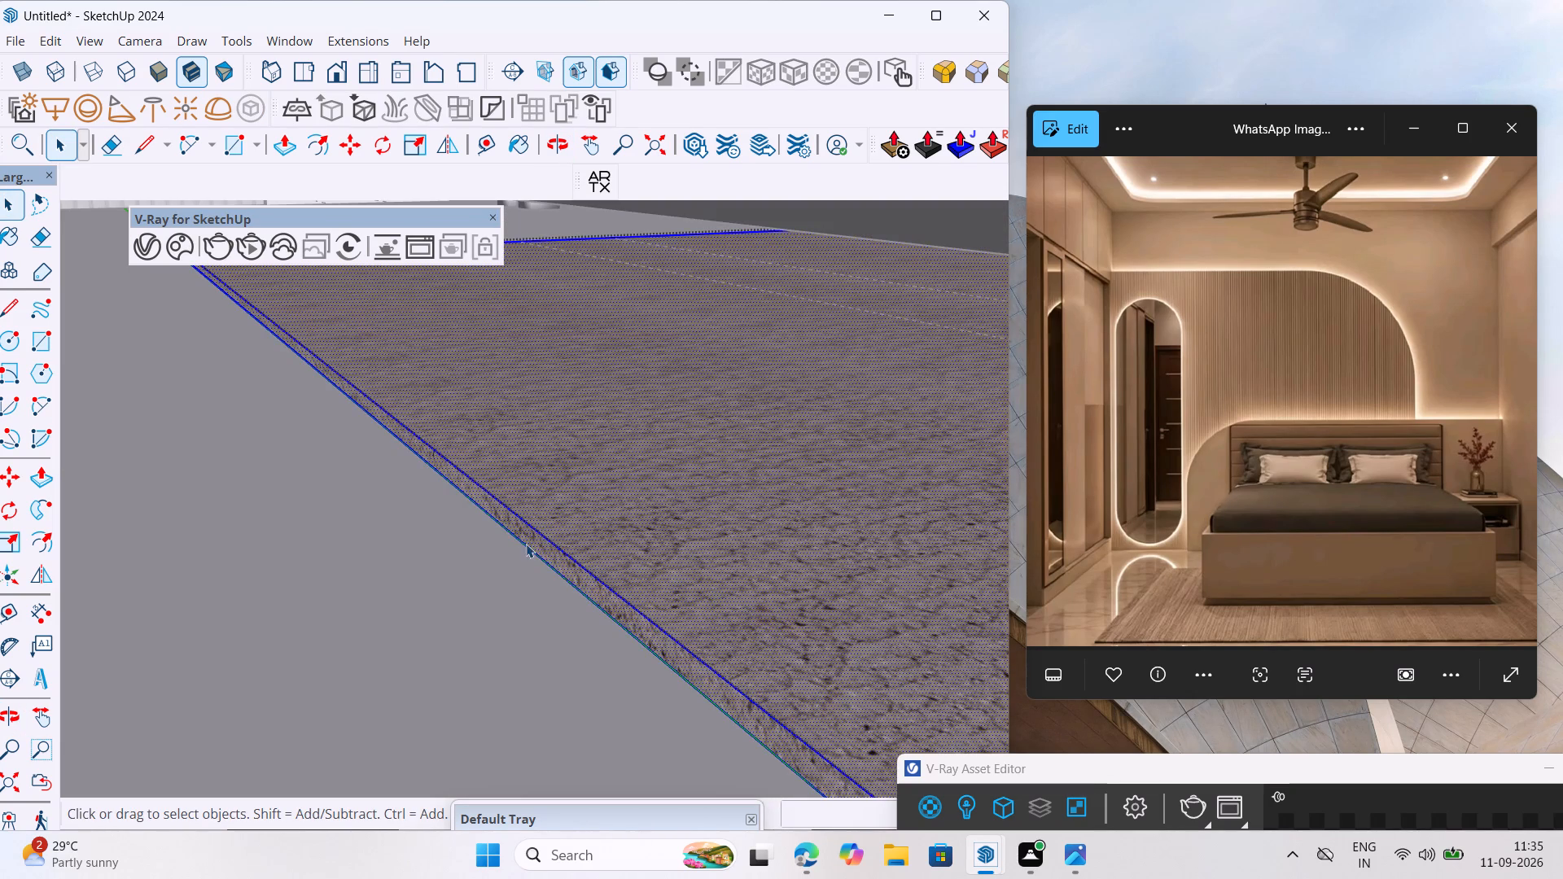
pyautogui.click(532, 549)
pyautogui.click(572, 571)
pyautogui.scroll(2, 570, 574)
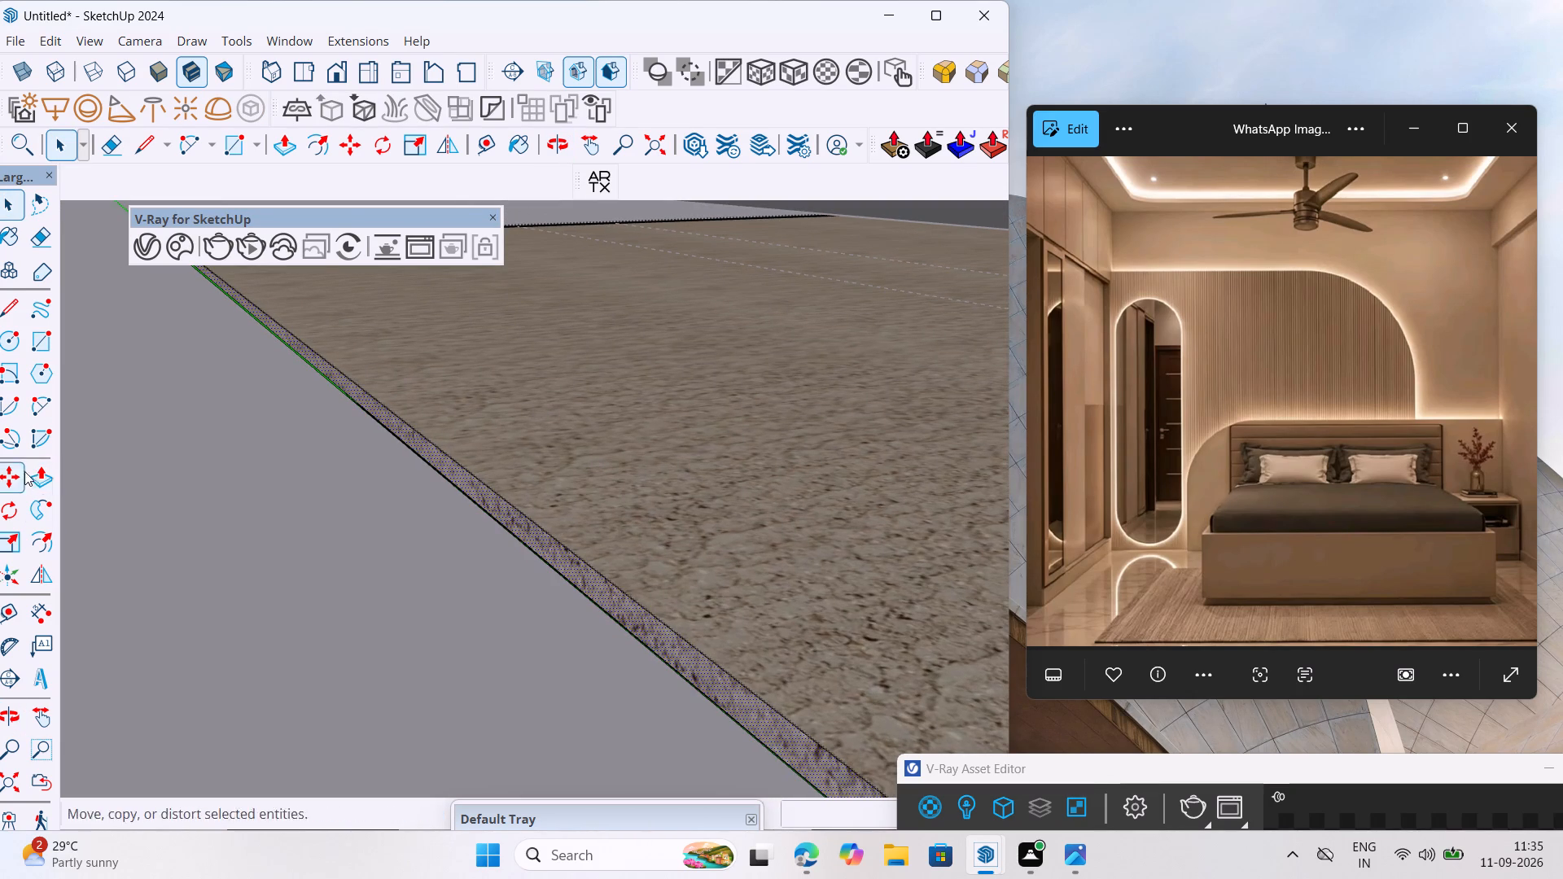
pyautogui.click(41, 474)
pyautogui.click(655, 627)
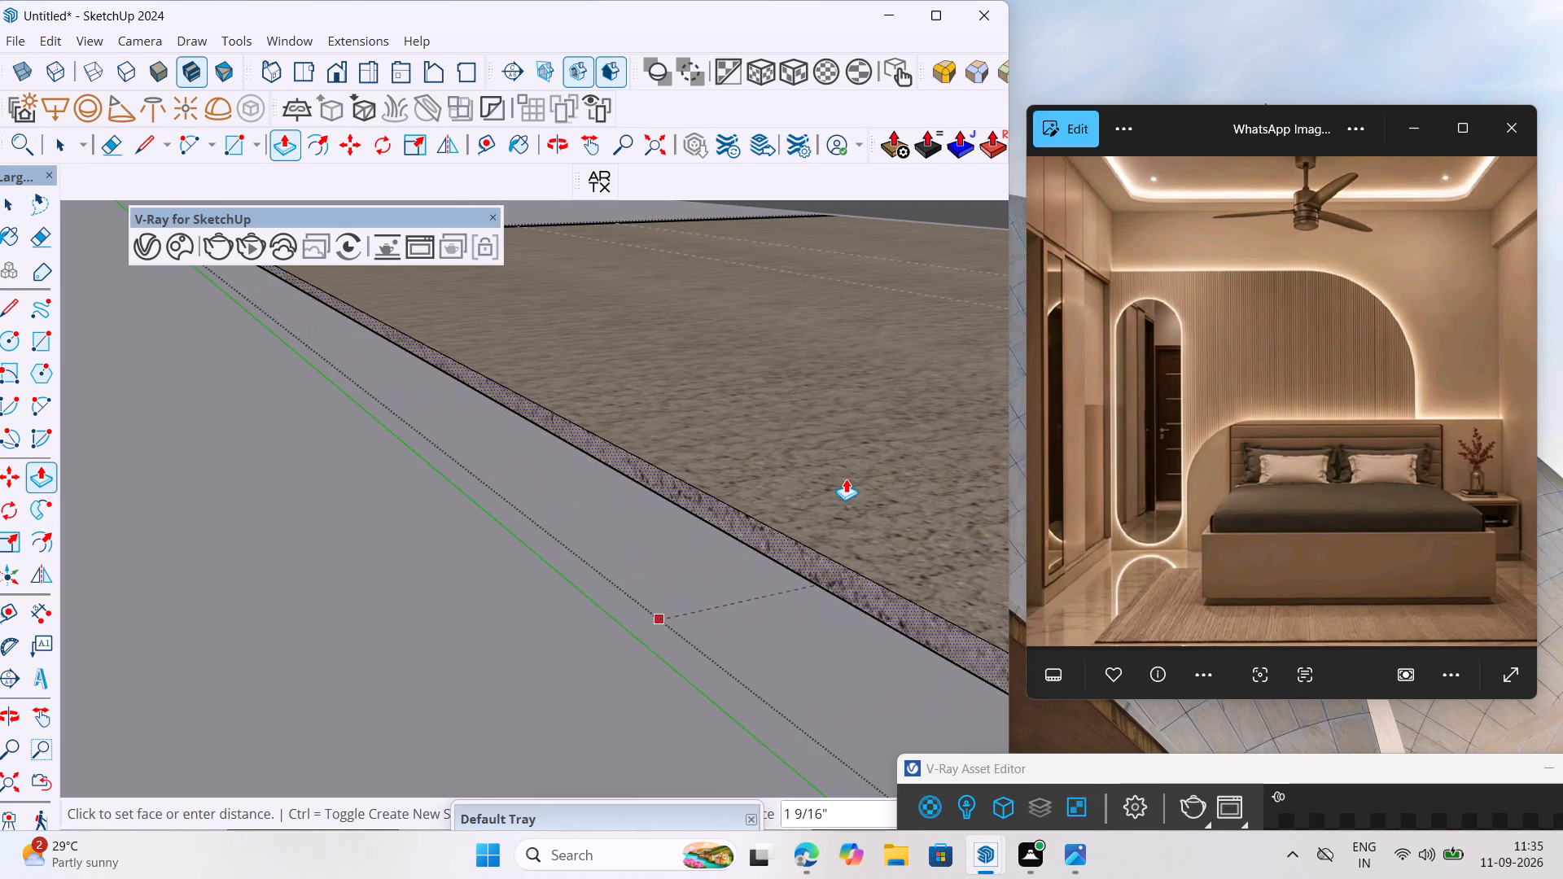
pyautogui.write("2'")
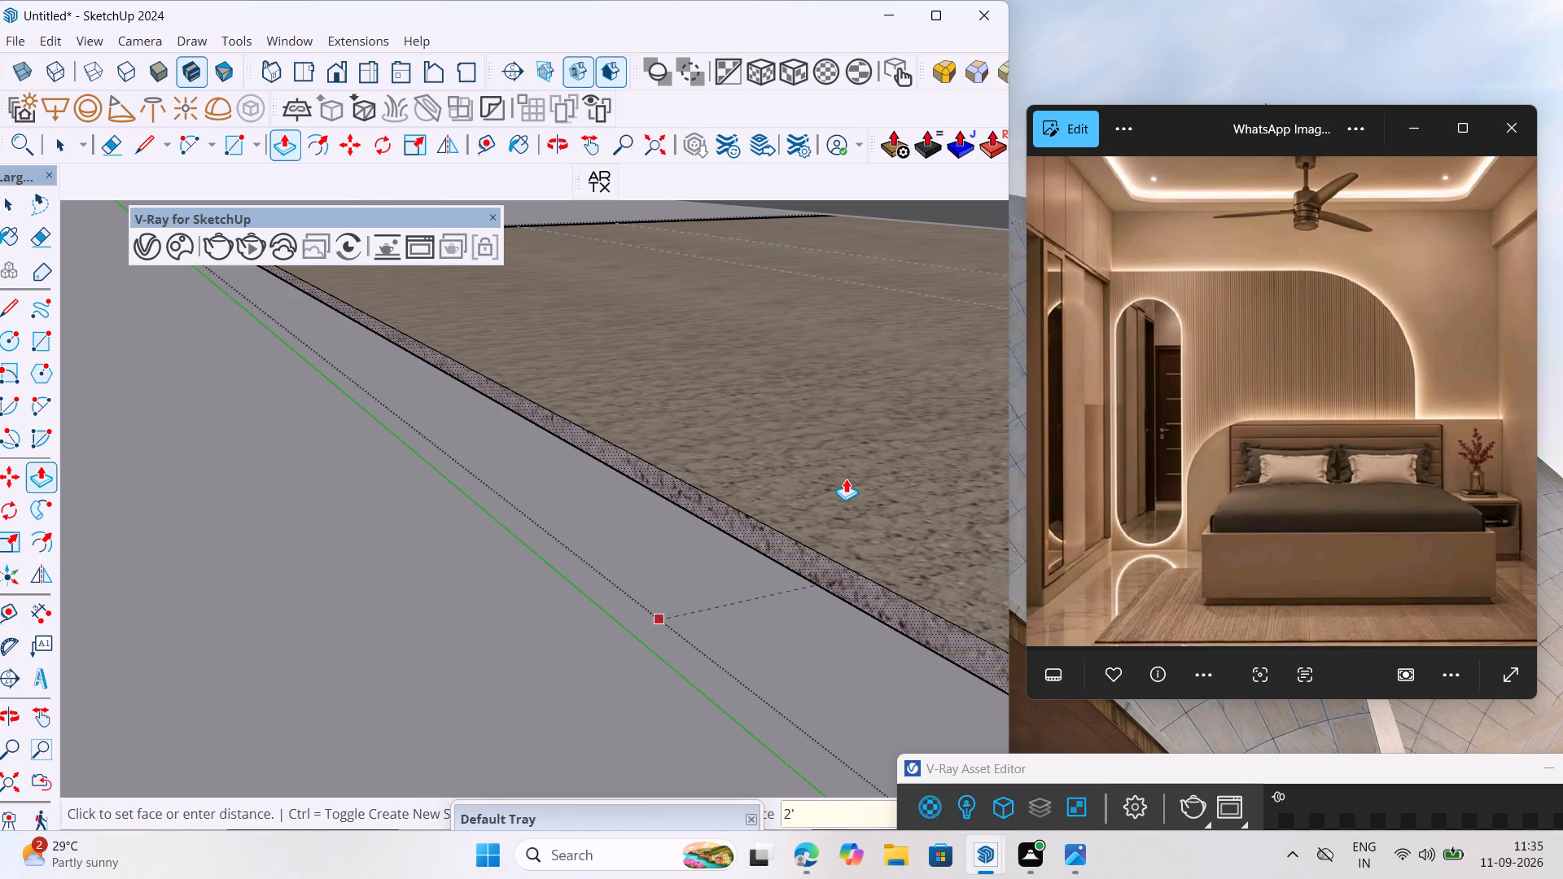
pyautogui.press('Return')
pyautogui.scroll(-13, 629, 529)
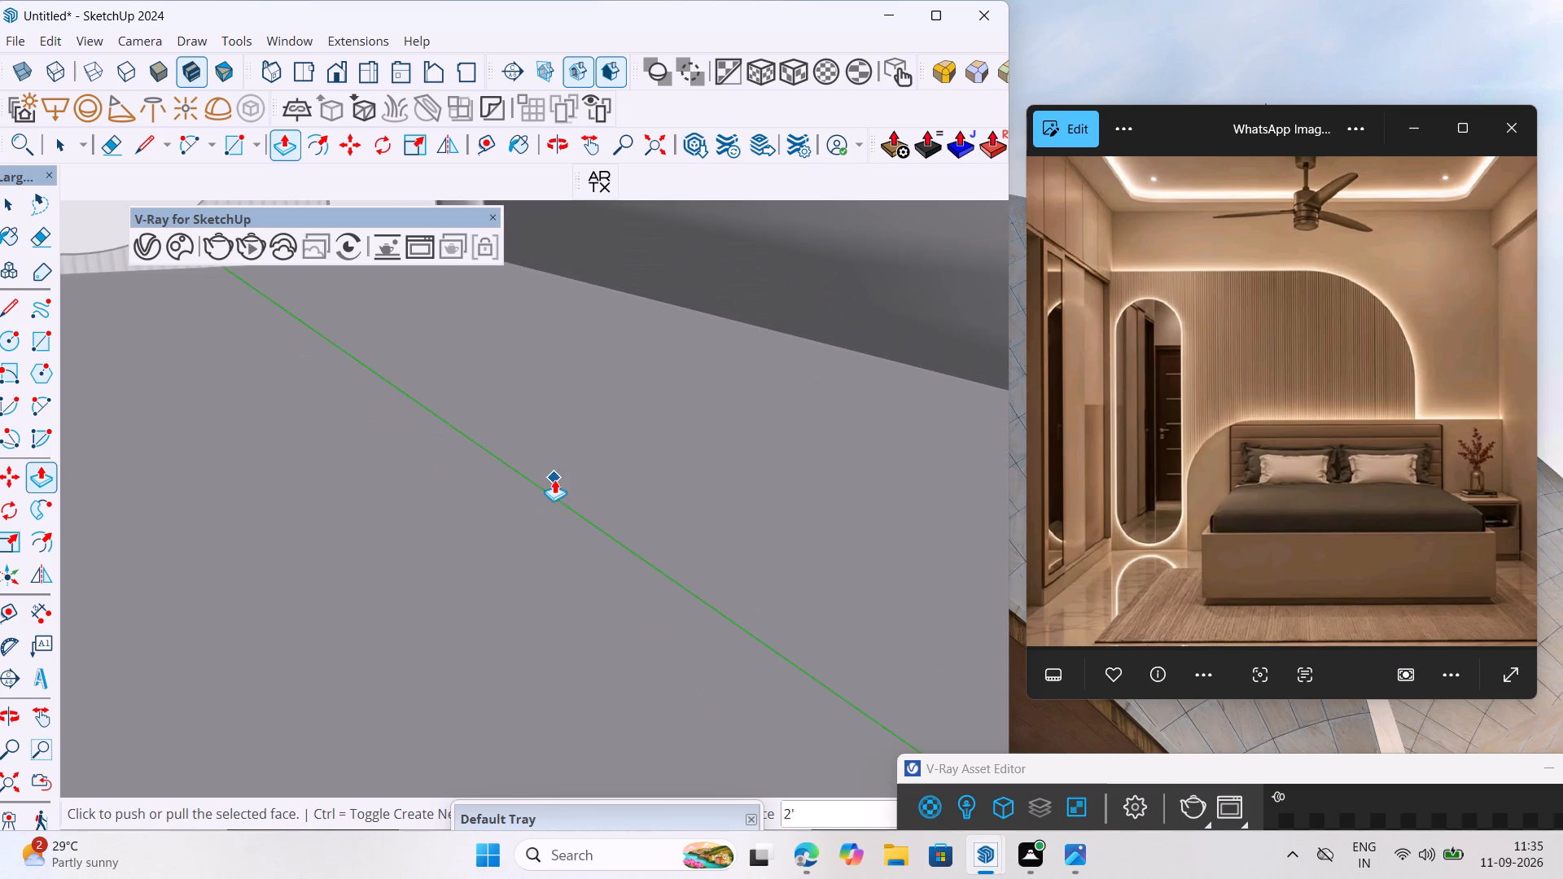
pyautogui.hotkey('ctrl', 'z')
# Push the rug's wardrobe-side face inward by 6" and close the rug group.
pyautogui.scroll(5, 607, 520)
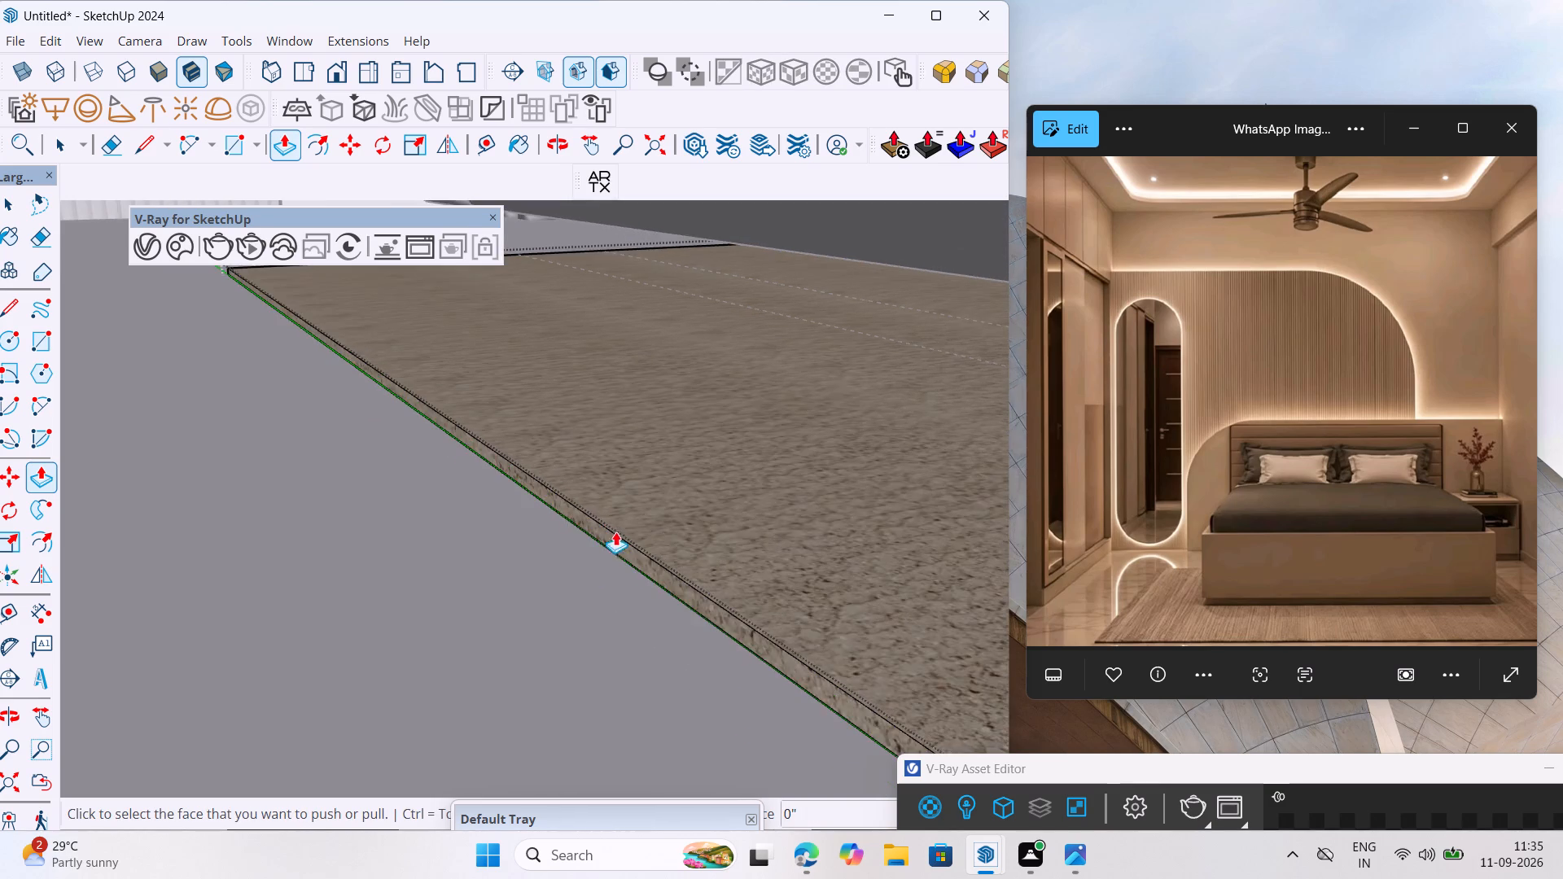
pyautogui.scroll(8, 615, 531)
pyautogui.click(709, 590)
pyautogui.scroll(-14, 524, 518)
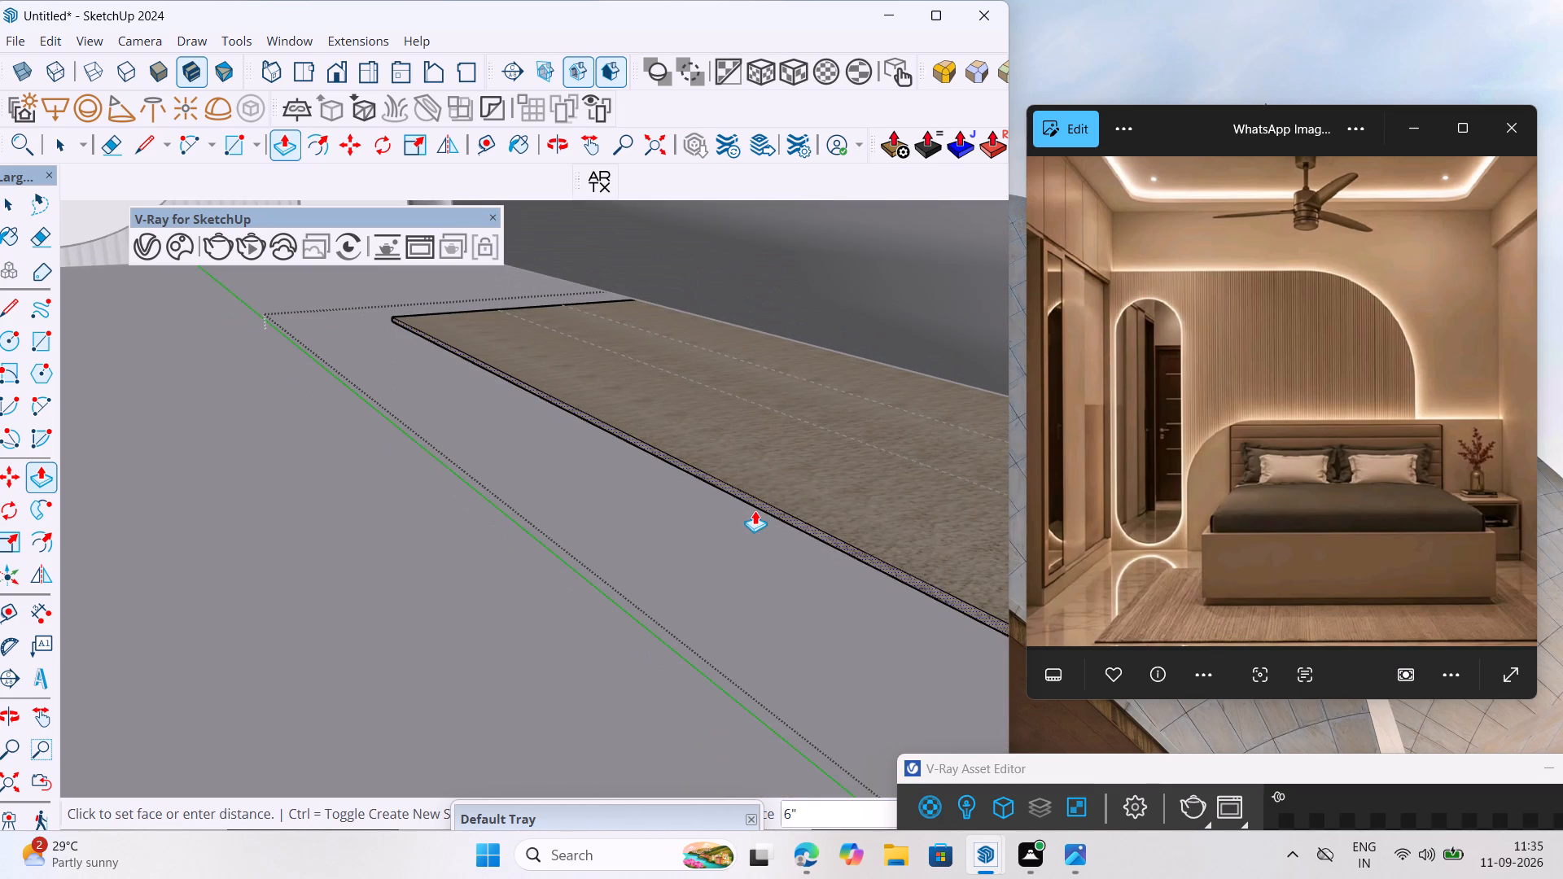
pyautogui.write('6"')
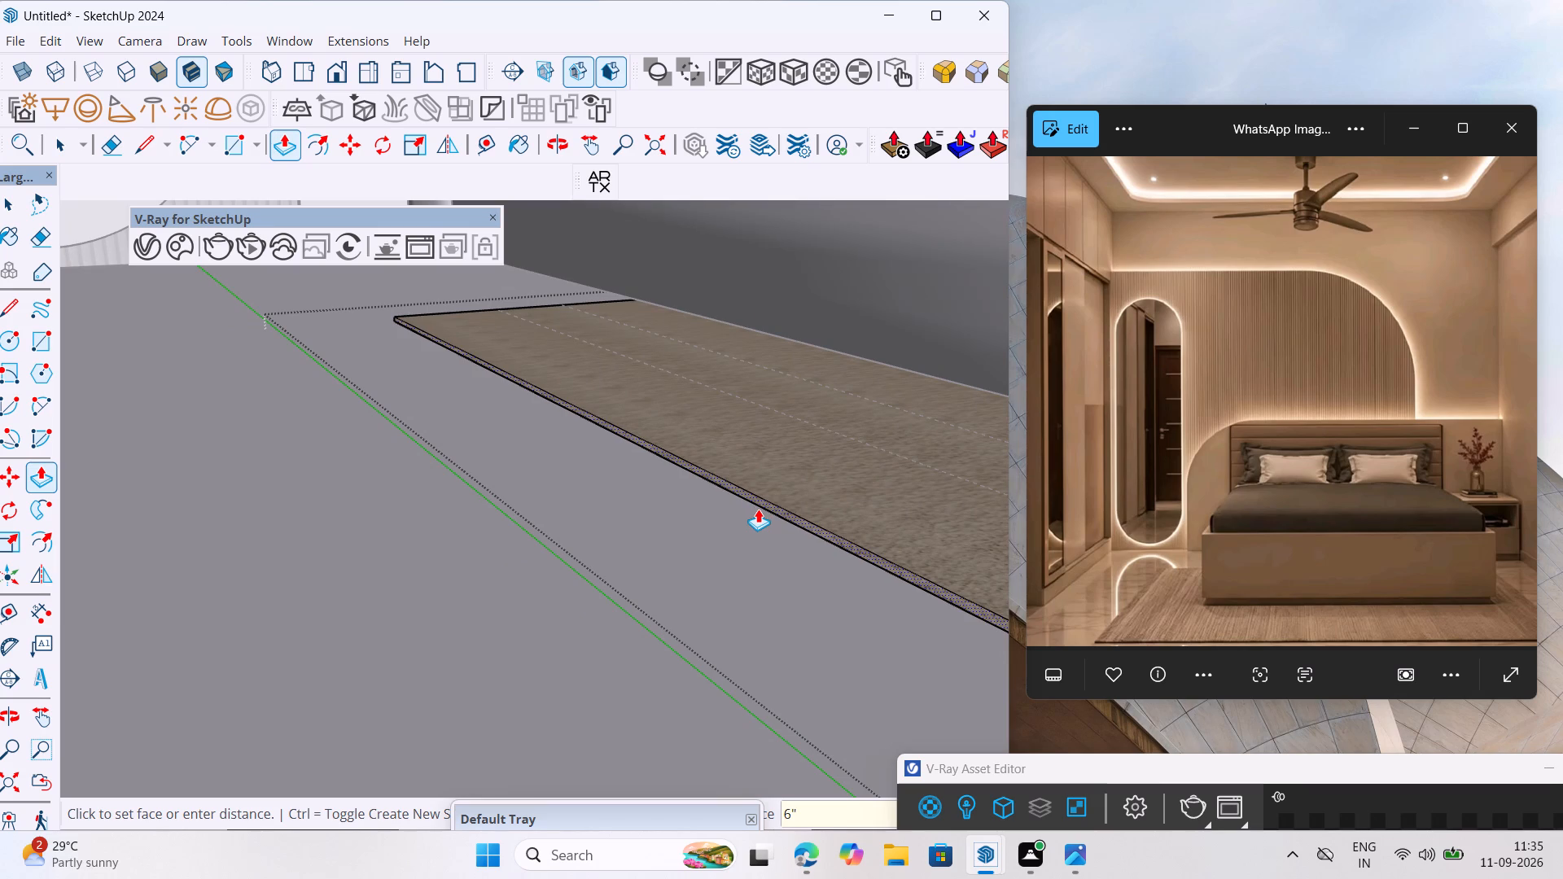
pyautogui.press('Return')
pyautogui.press('space')
pyautogui.scroll(-3, 195, 502)
pyautogui.rightClick(191, 497)
pyautogui.click(267, 511)
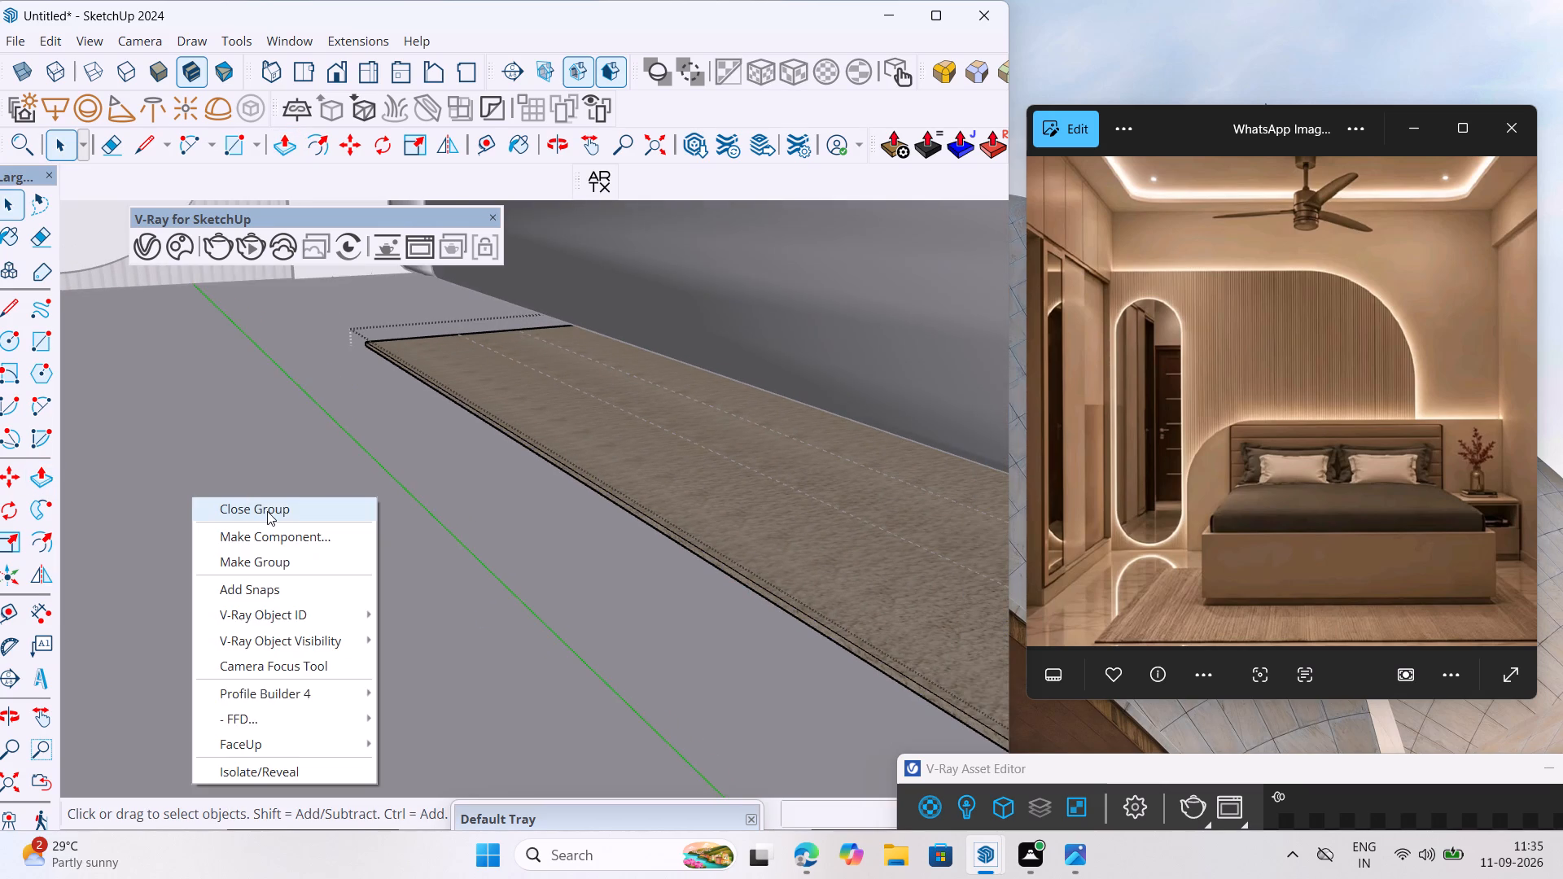
# Open the rug group and push its front face beyond the foot of the bed inward by 2'.
pyautogui.scroll(-7, 238, 474)
pyautogui.moveTo(341, 458); pyautogui.dragTo(155, 484, button='middle')
pyautogui.scroll(-14, 155, 484)
pyautogui.moveTo(427, 486); pyautogui.dragTo(416, 538, button='middle')
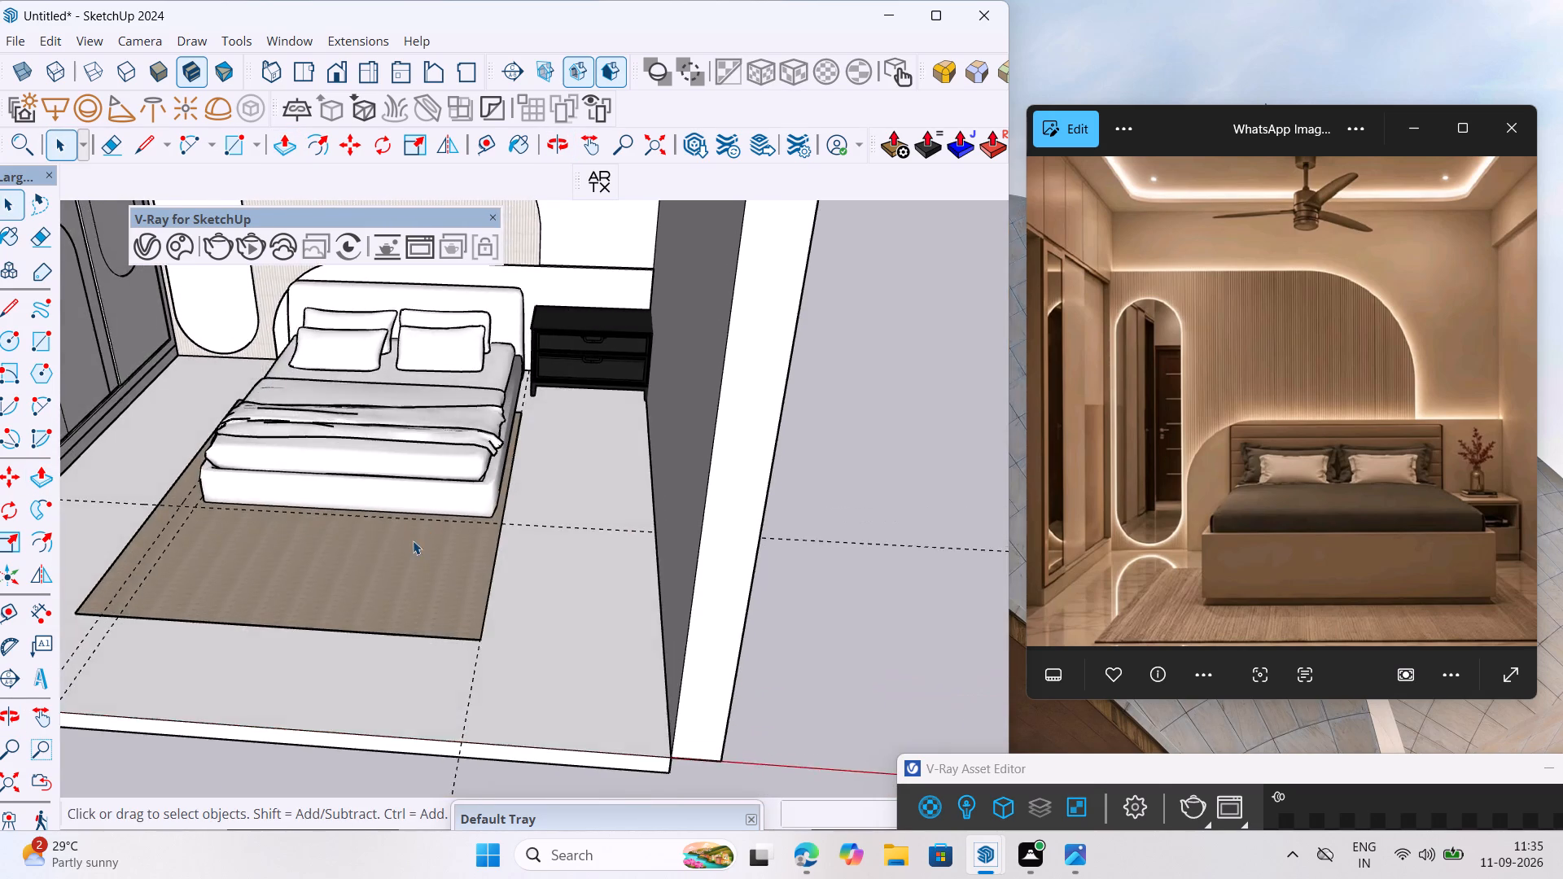
pyautogui.scroll(7, 332, 584)
pyautogui.scroll(20, 345, 671)
pyautogui.scroll(4, 345, 671)
pyautogui.tripleClick(412, 641)
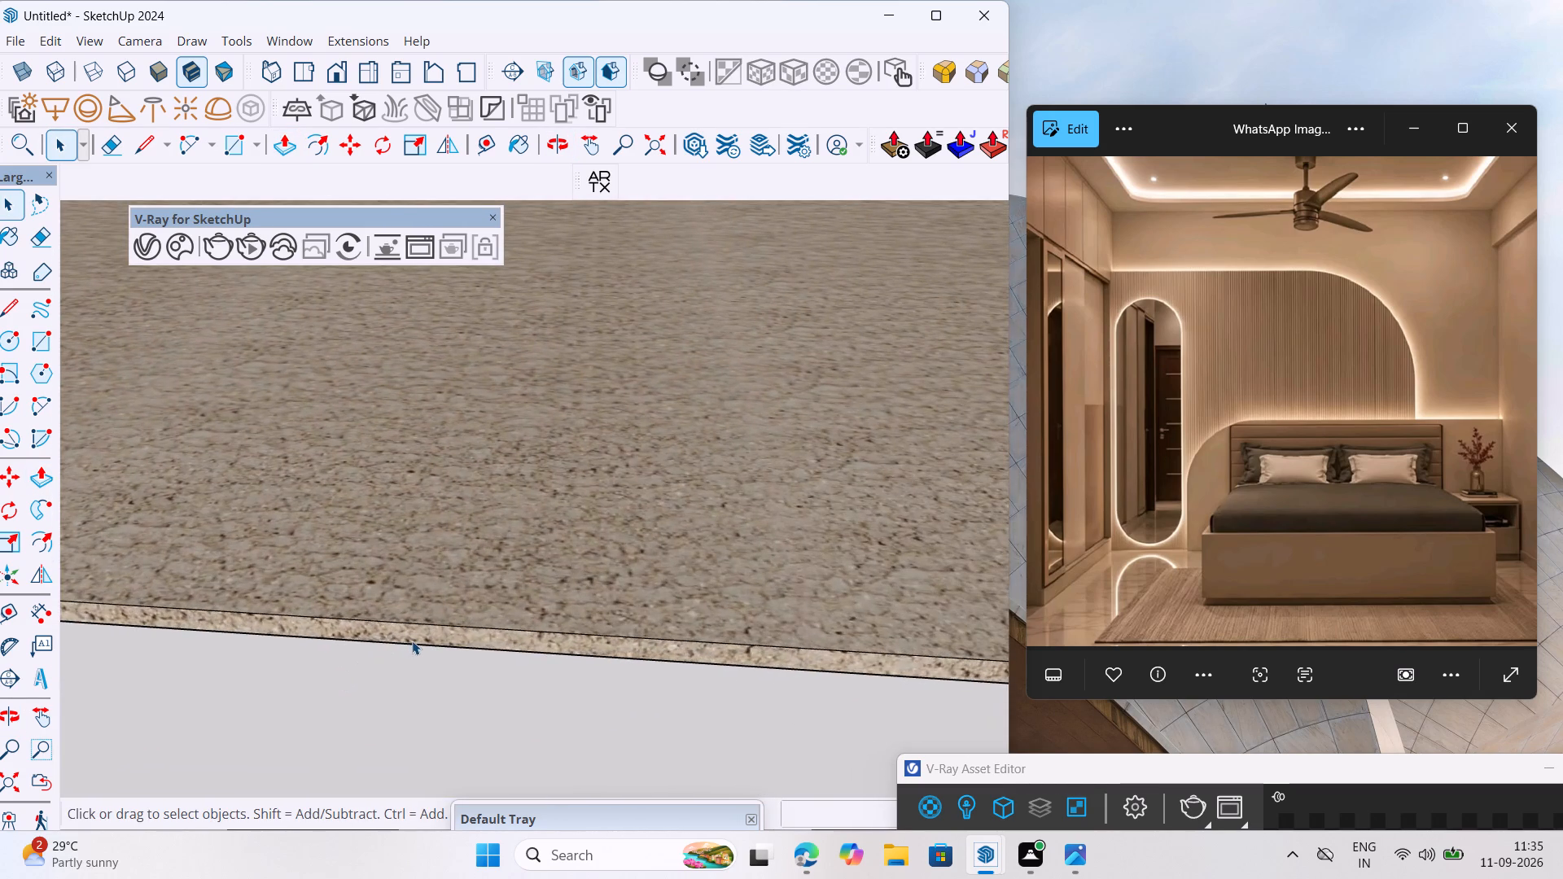
pyautogui.click(412, 641)
pyautogui.click(422, 636)
pyautogui.click(450, 646)
pyautogui.scroll(2, 458, 639)
pyautogui.click(458, 639)
pyautogui.click(45, 483)
pyautogui.click(417, 631)
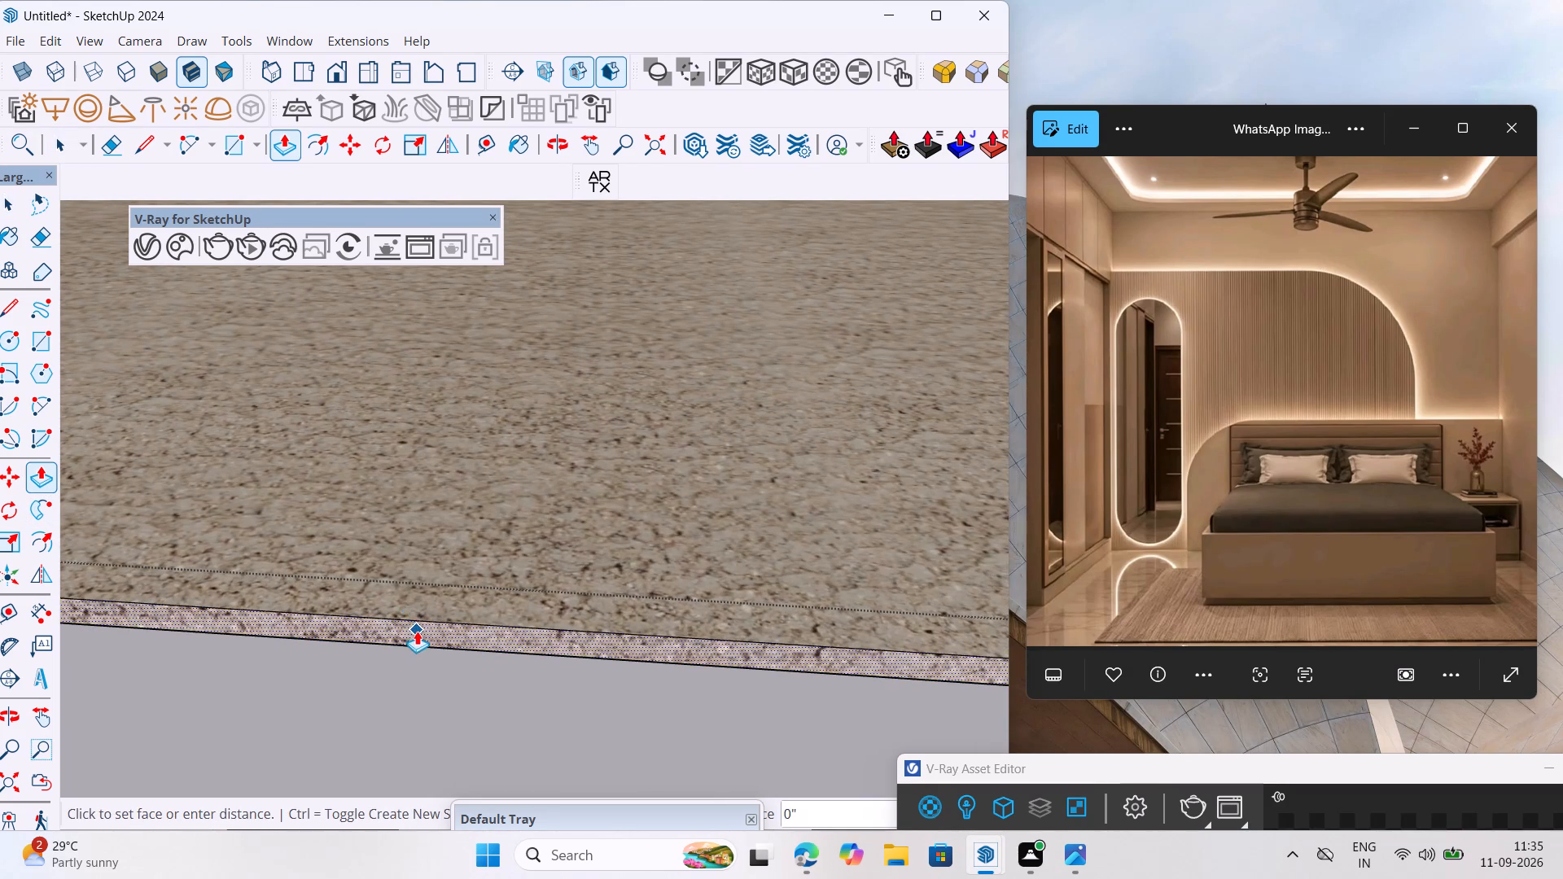
pyautogui.scroll(-20, 400, 529)
pyautogui.scroll(-9, 400, 529)
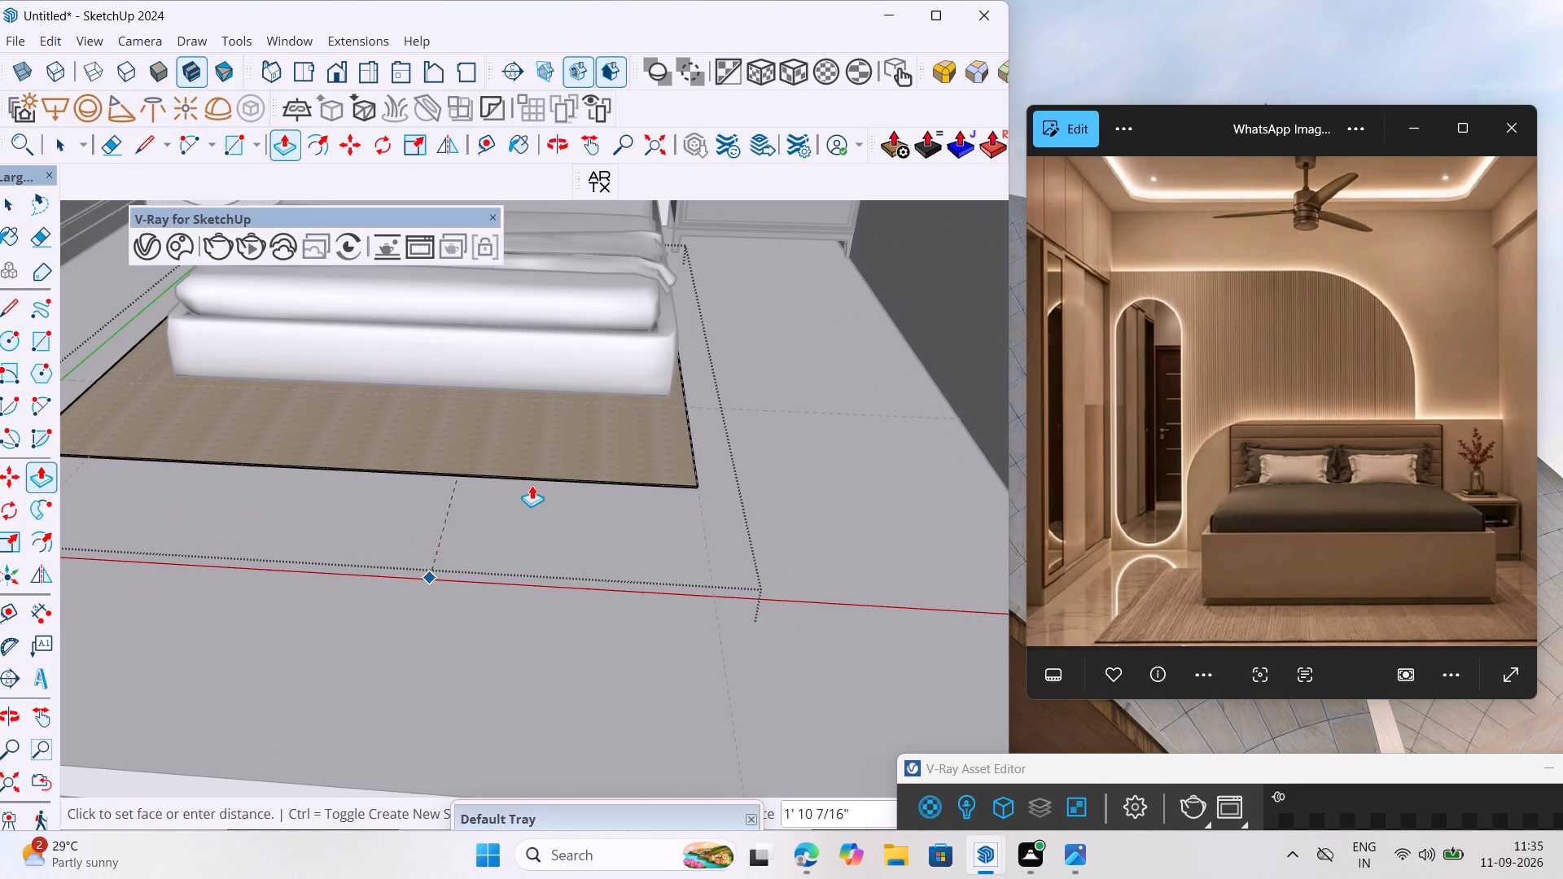
pyautogui.write("2'")
pyautogui.press('Return')
pyautogui.press('space')
# Pull the rug's thin side face on the drawer-unit side outward by 1" and close the rug group.
pyautogui.scroll(3, 681, 335)
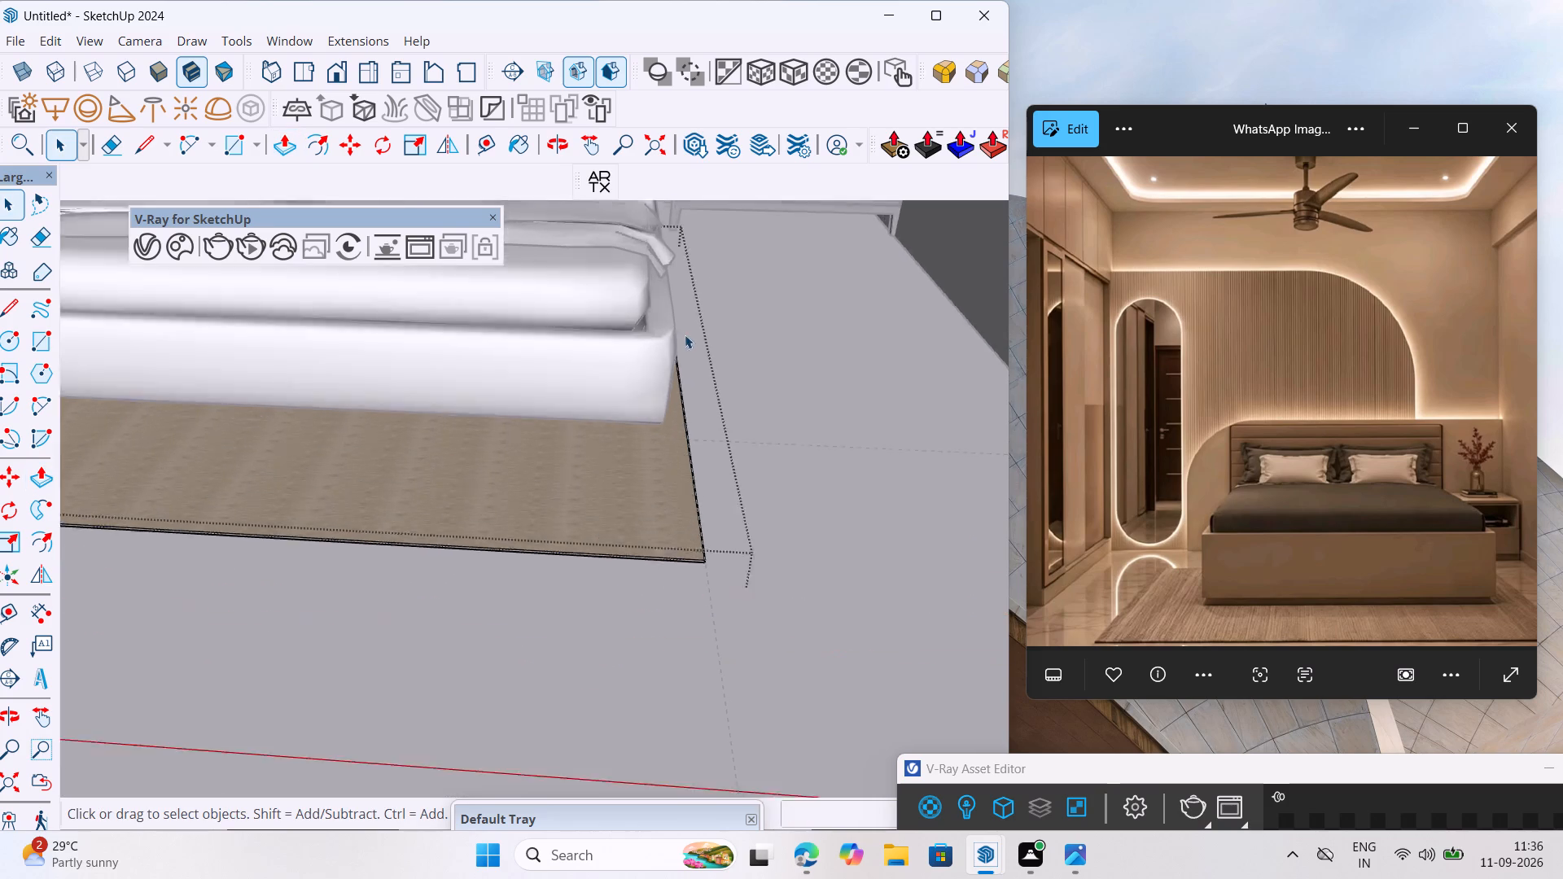
pyautogui.scroll(11, 685, 335)
pyautogui.moveTo(682, 400); pyautogui.dragTo(573, 431, button='middle')
pyautogui.scroll(15, 781, 562)
pyautogui.moveTo(695, 509); pyautogui.dragTo(668, 490, button='middle')
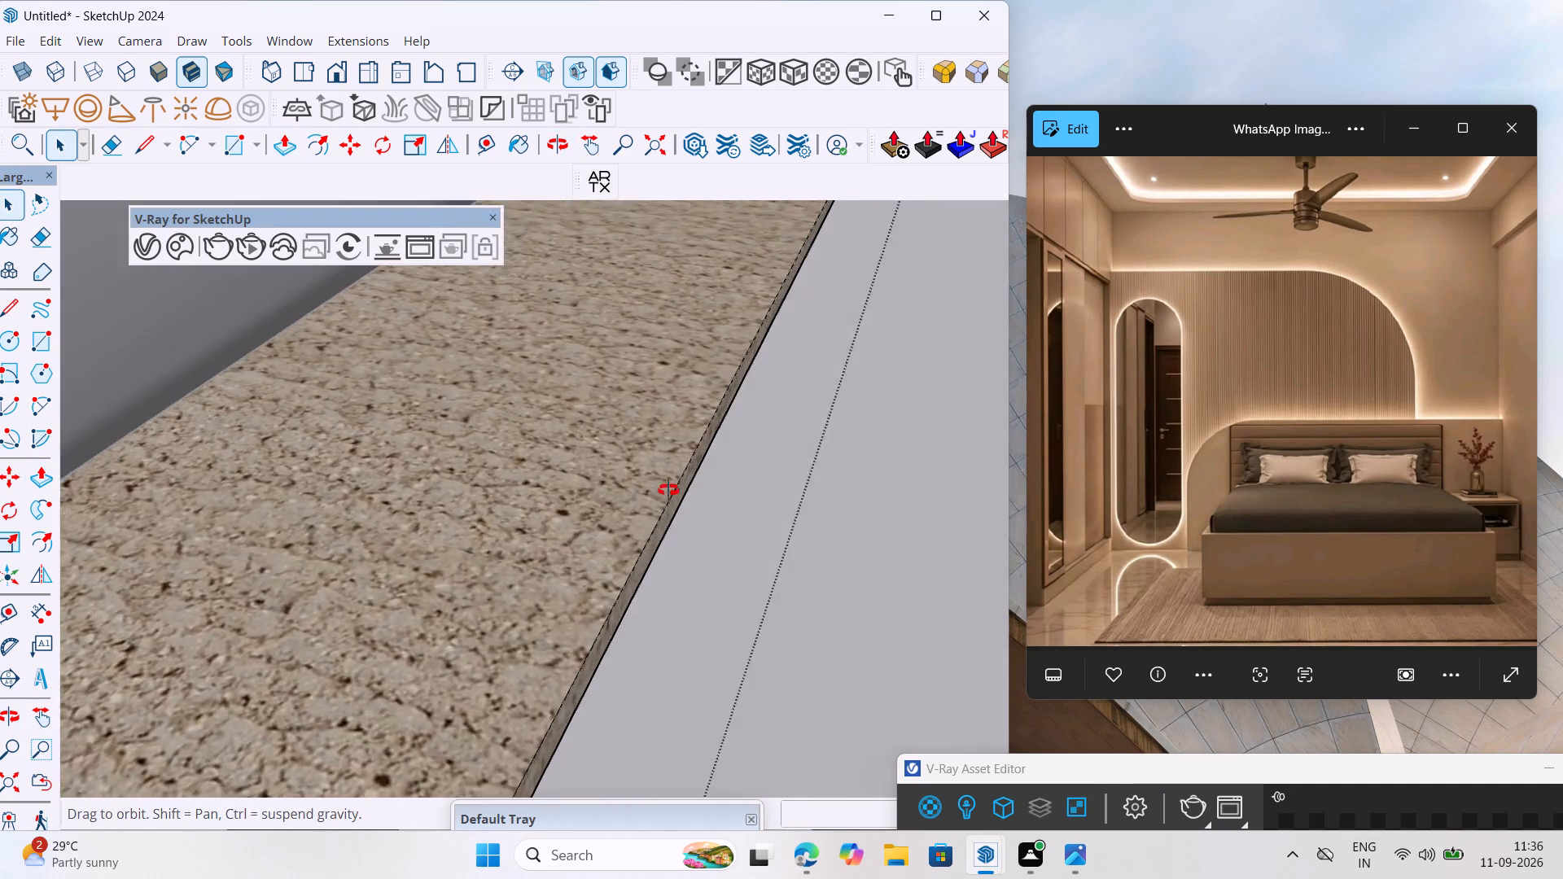
pyautogui.moveTo(668, 490); pyautogui.dragTo(653, 461, button='middle')
pyautogui.scroll(8, 646, 457)
pyautogui.doubleClick(698, 514)
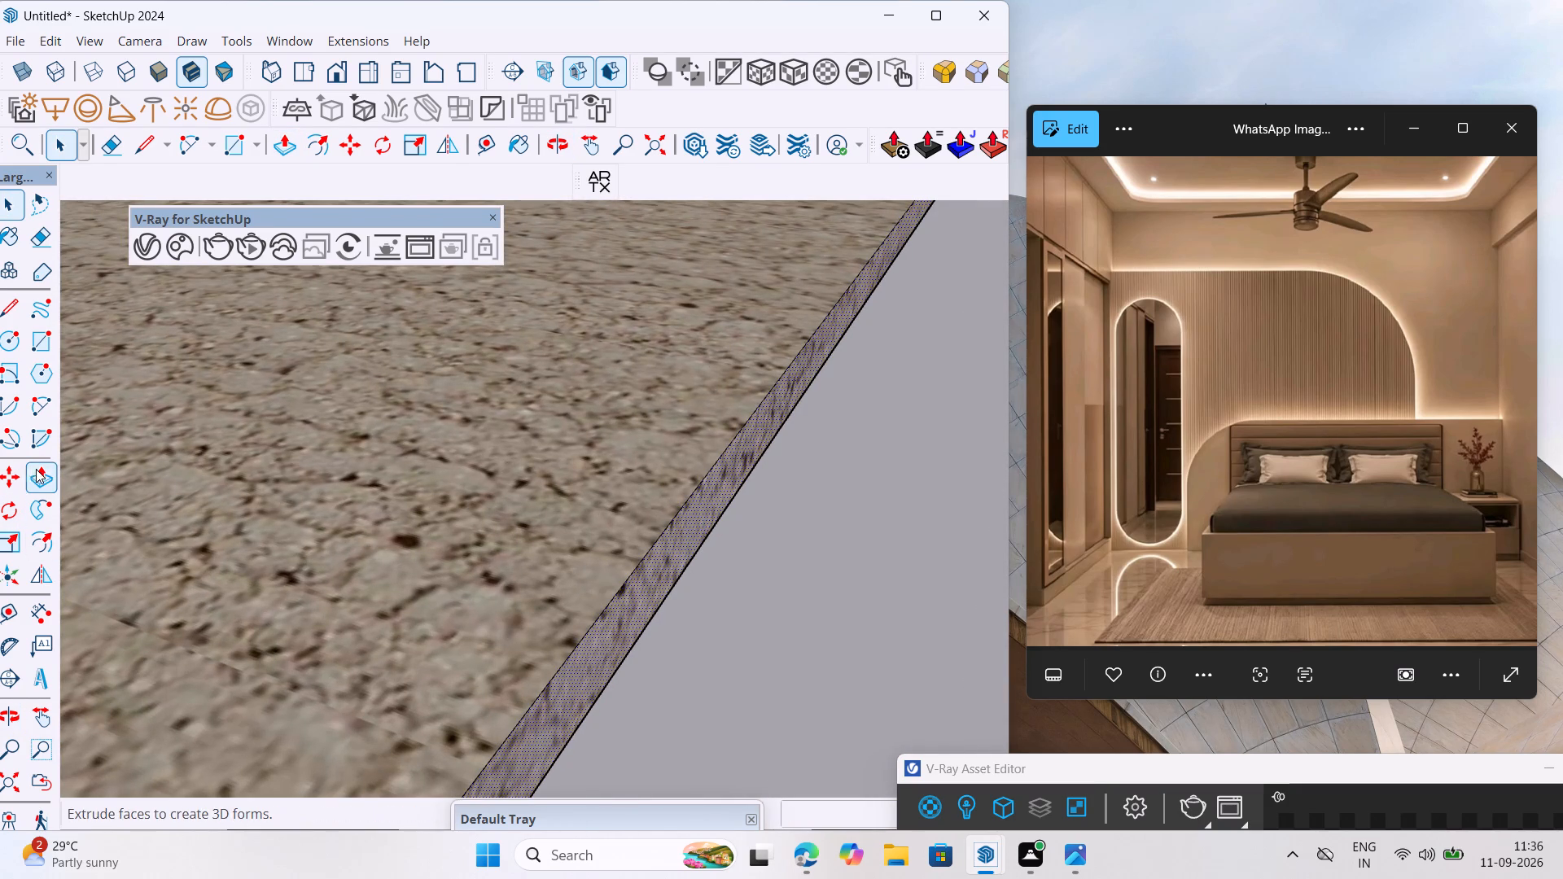
pyautogui.click(40, 468)
pyautogui.click(695, 540)
pyautogui.scroll(-14, 523, 453)
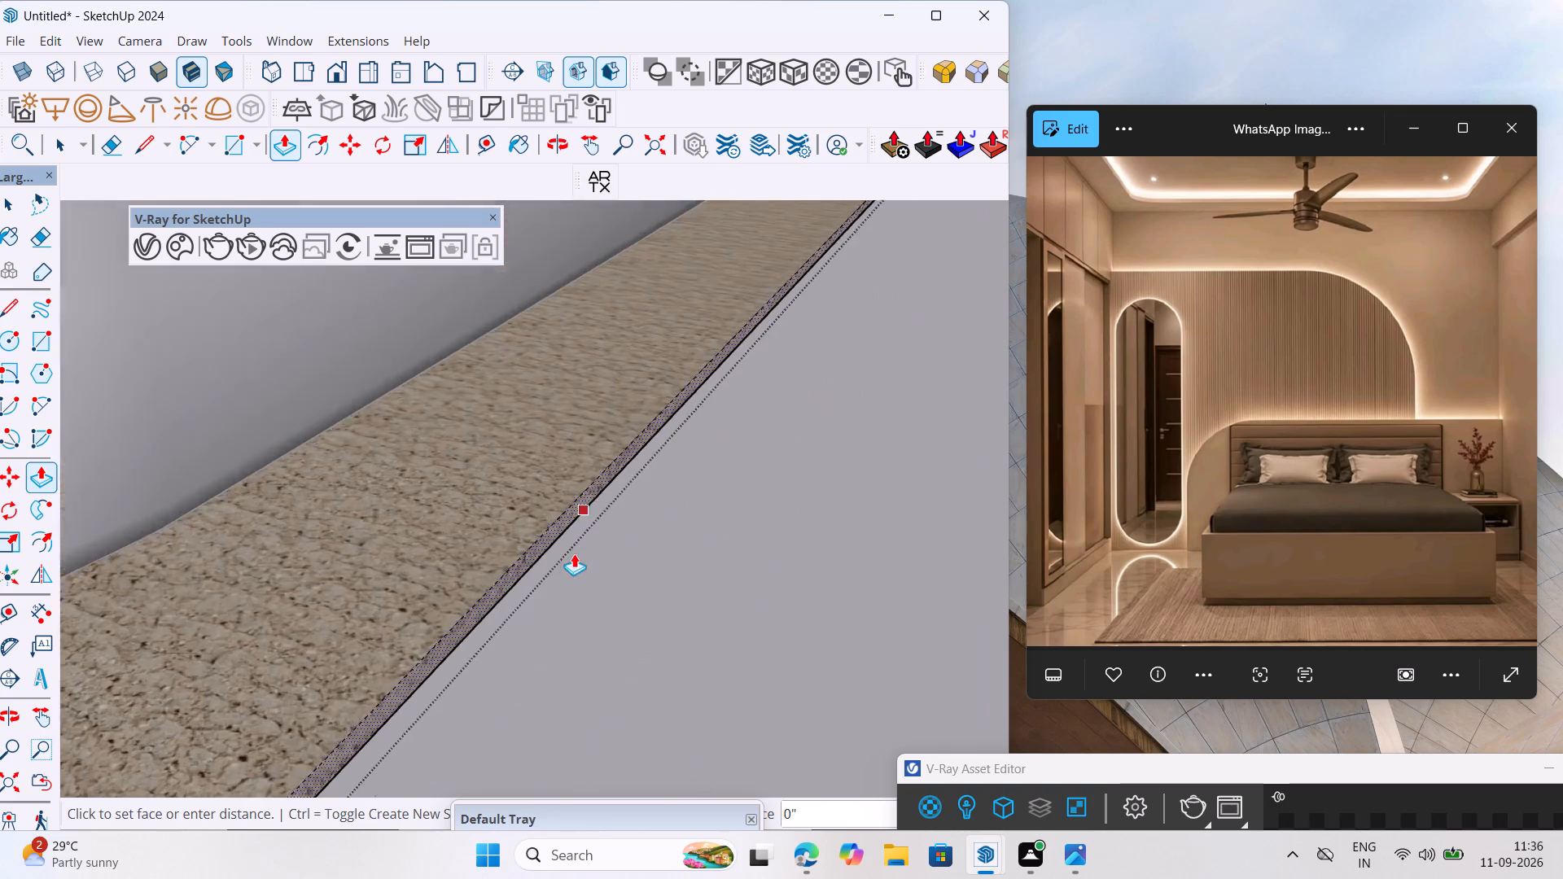
pyautogui.scroll(-16, 574, 553)
pyautogui.moveTo(564, 614); pyautogui.dragTo(633, 613, button='middle')
pyautogui.scroll(-7, 613, 593)
pyautogui.moveTo(601, 606); pyautogui.dragTo(683, 583, button='middle')
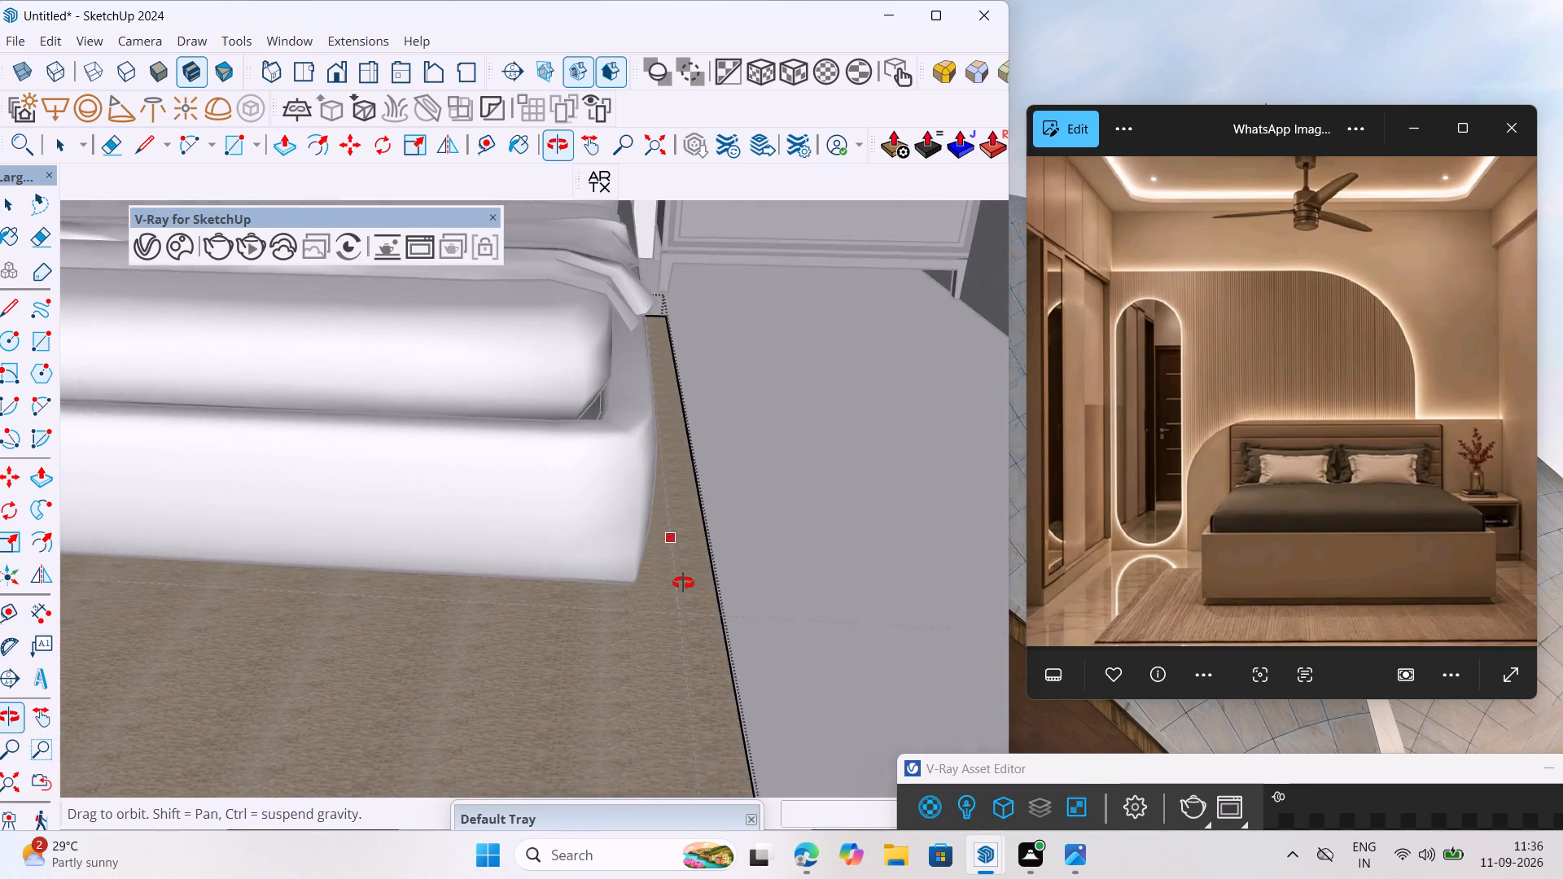
pyautogui.moveTo(683, 583); pyautogui.dragTo(646, 568, button='middle')
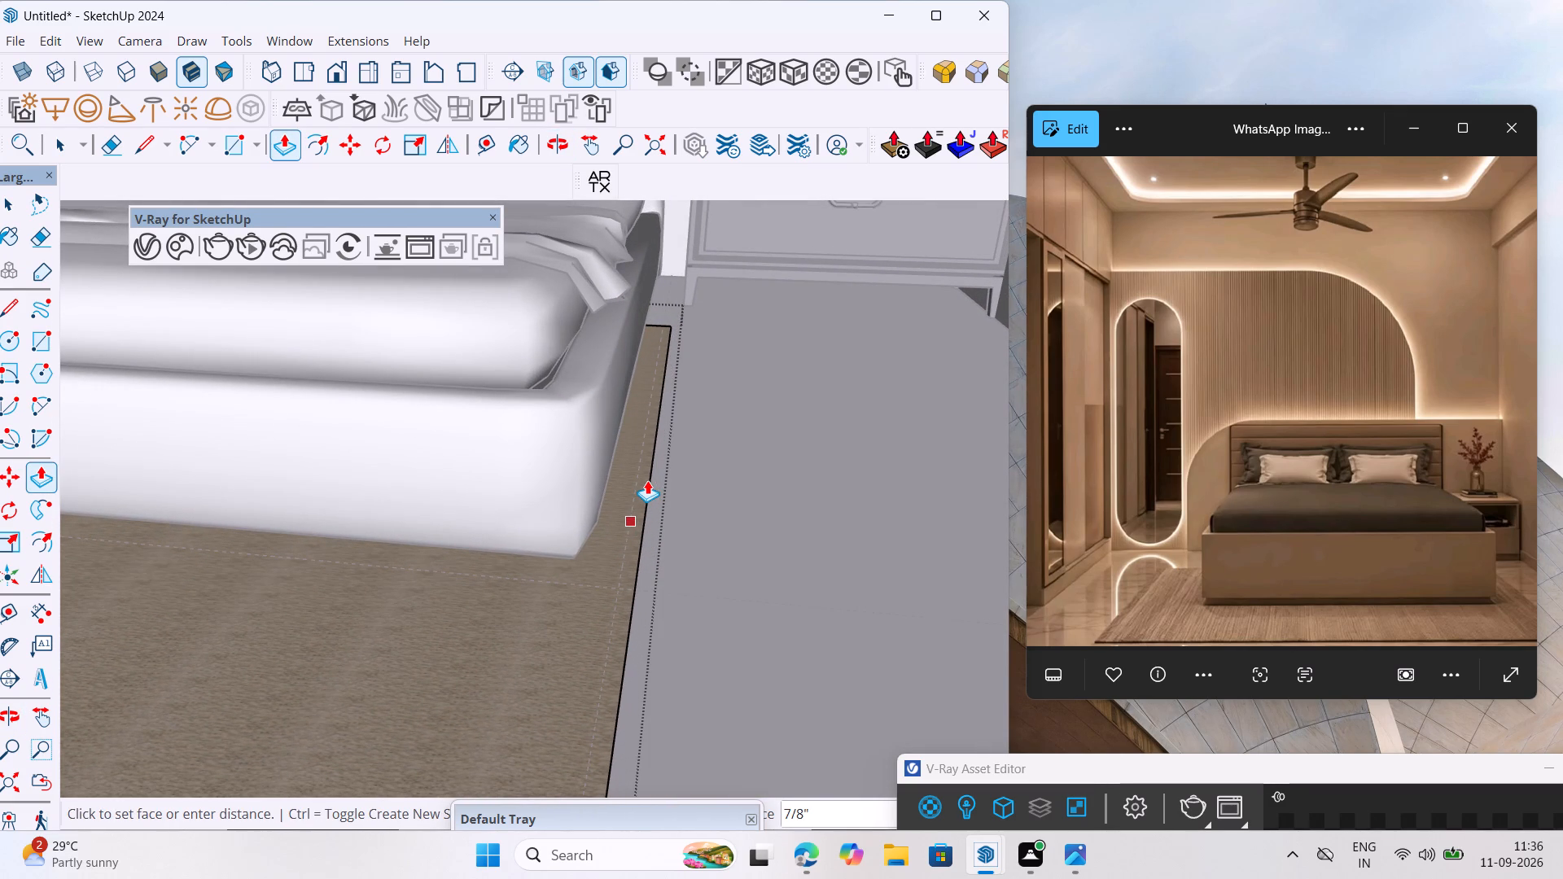
pyautogui.write('1"')
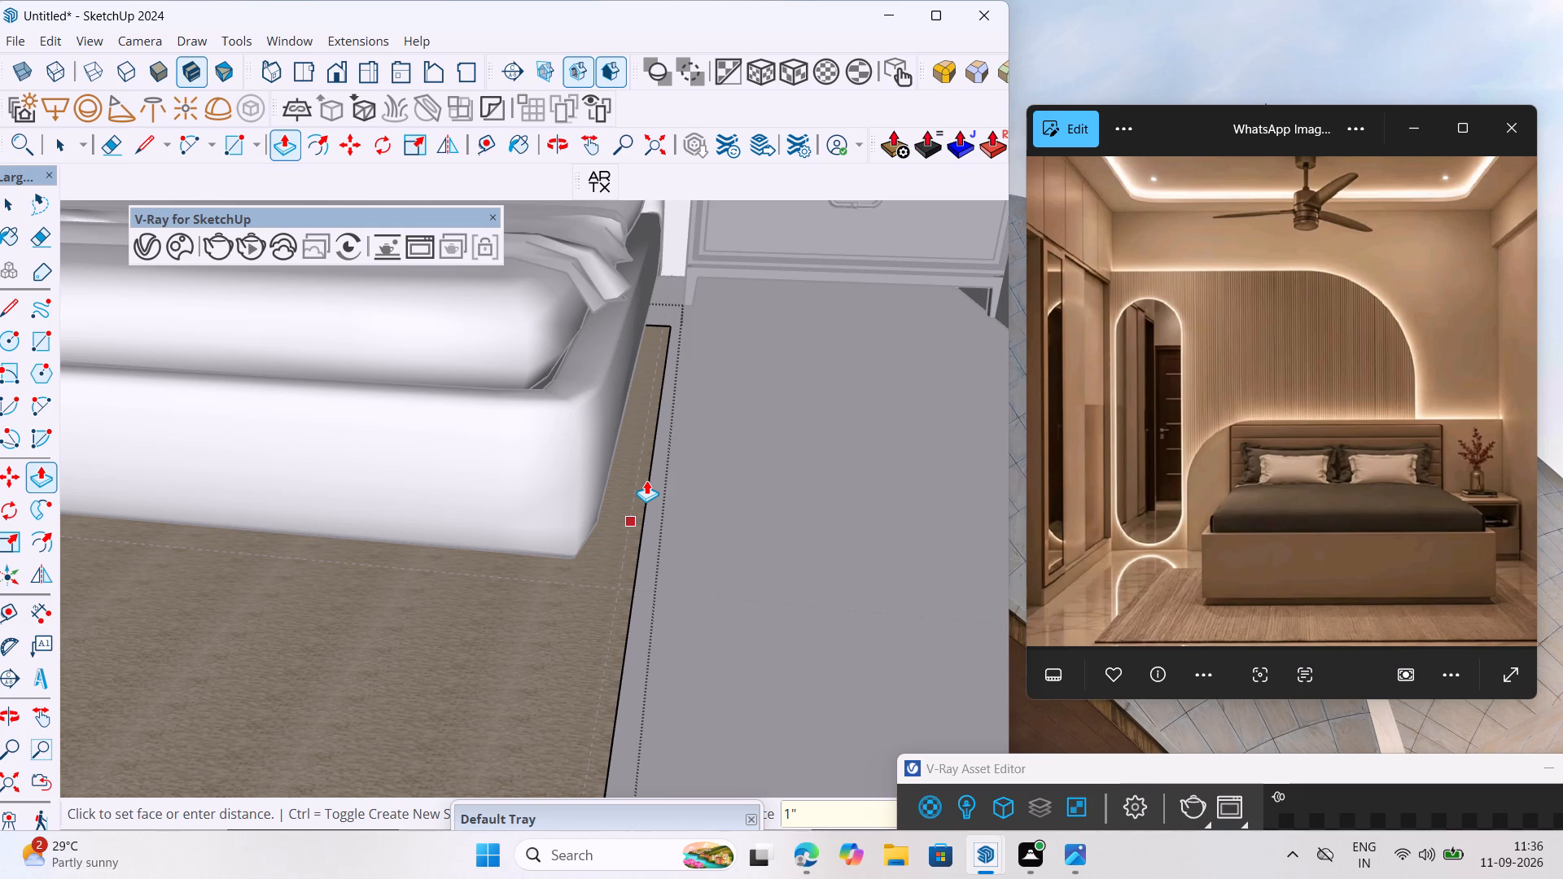
pyautogui.press('Return')
pyautogui.press('space')
pyautogui.rightClick(696, 453)
pyautogui.click(794, 470)
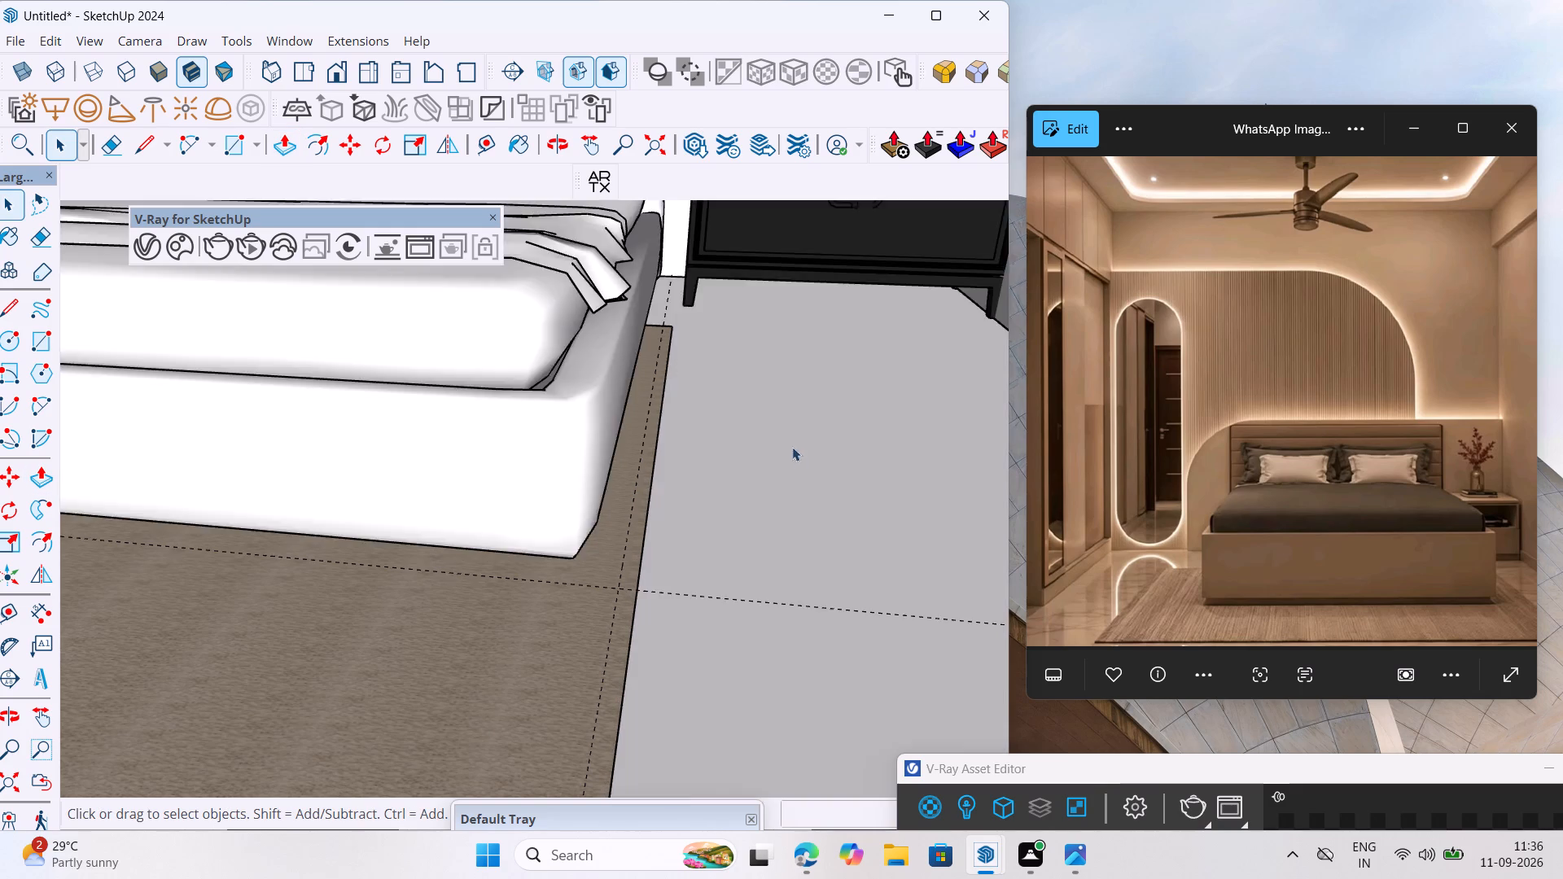
# Examine the bedroom model as a whole and up close at the headboard wall, comparing it with the reference image.
pyautogui.scroll(-20, 790, 439)
pyautogui.moveTo(558, 554); pyautogui.dragTo(634, 532, button='middle')
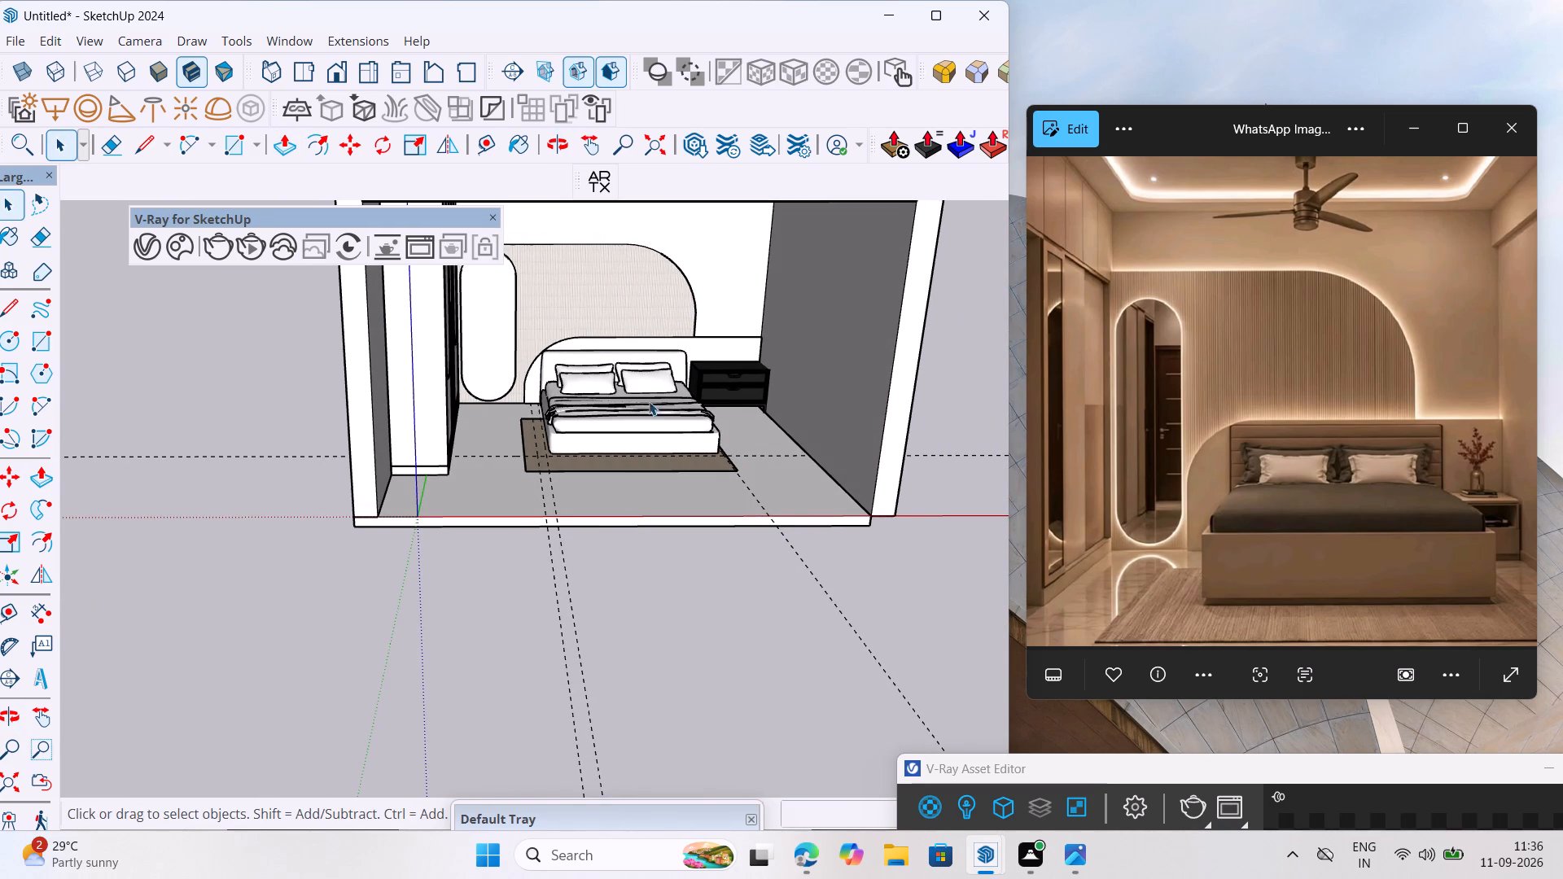
pyautogui.scroll(-4, 525, 483)
pyautogui.moveTo(597, 427); pyautogui.dragTo(580, 367, button='middle')
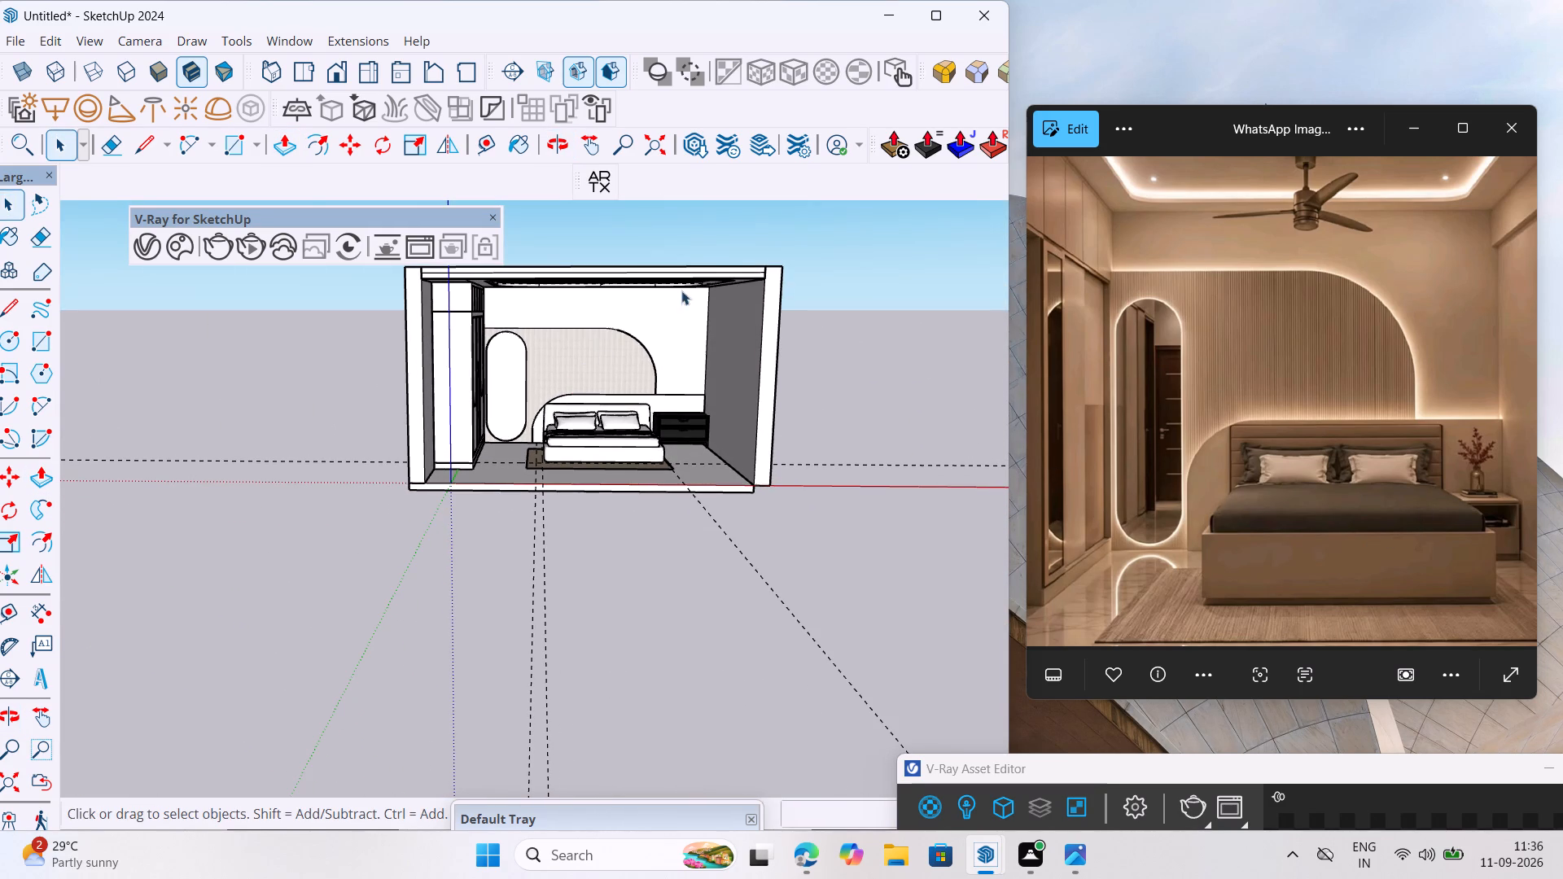
pyautogui.scroll(6, 515, 302)
pyautogui.scroll(6, 1140, 272)
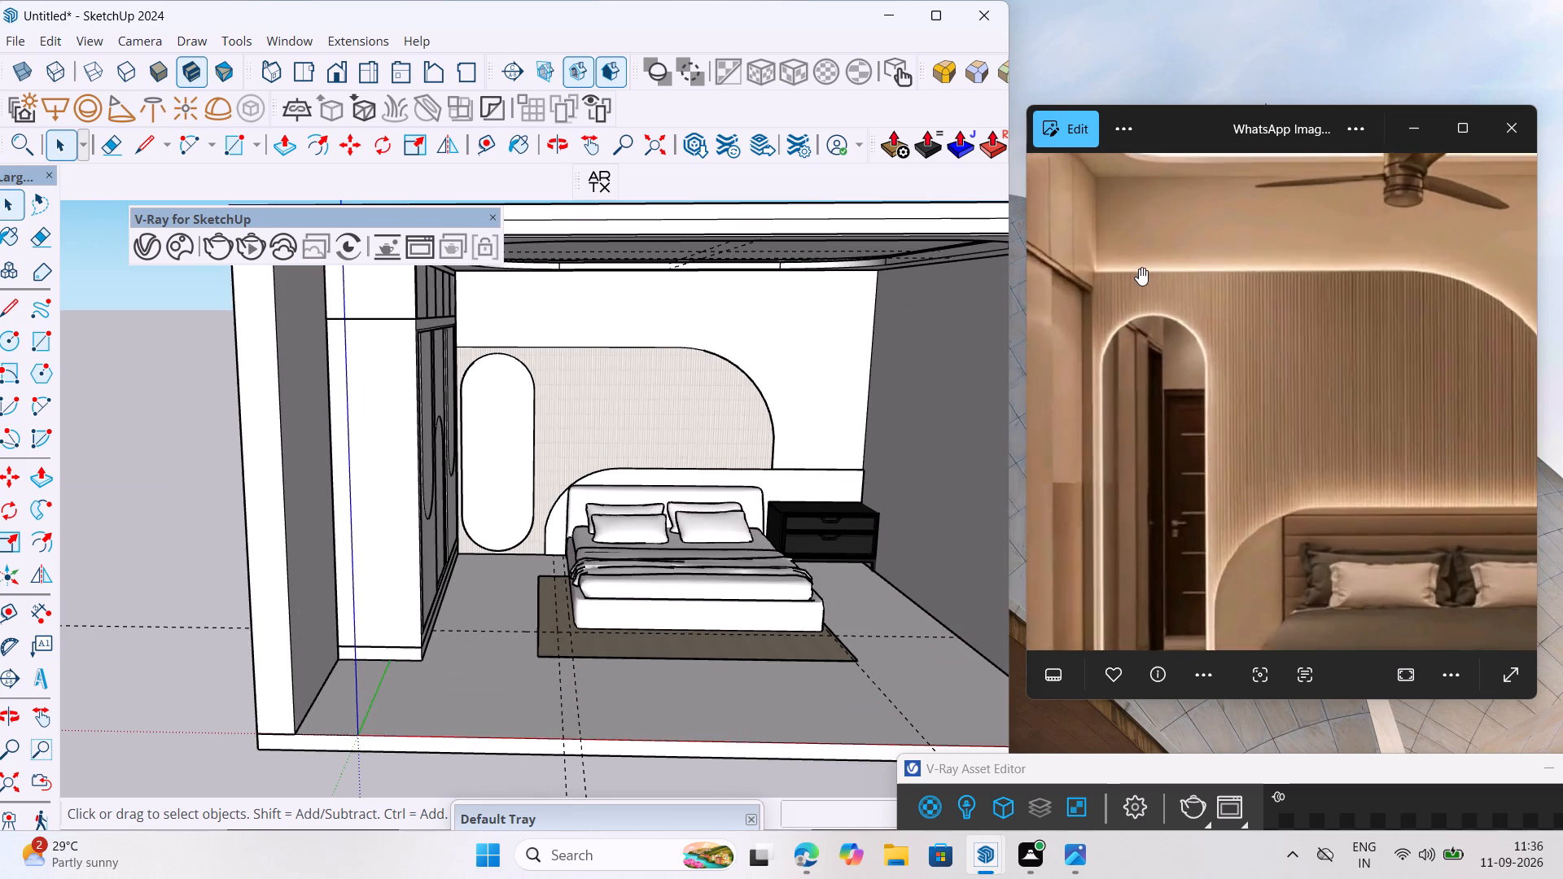
pyautogui.scroll(5, 1139, 268)
pyautogui.scroll(13, 600, 326)
pyautogui.moveTo(448, 368); pyautogui.dragTo(389, 498, button='middle')
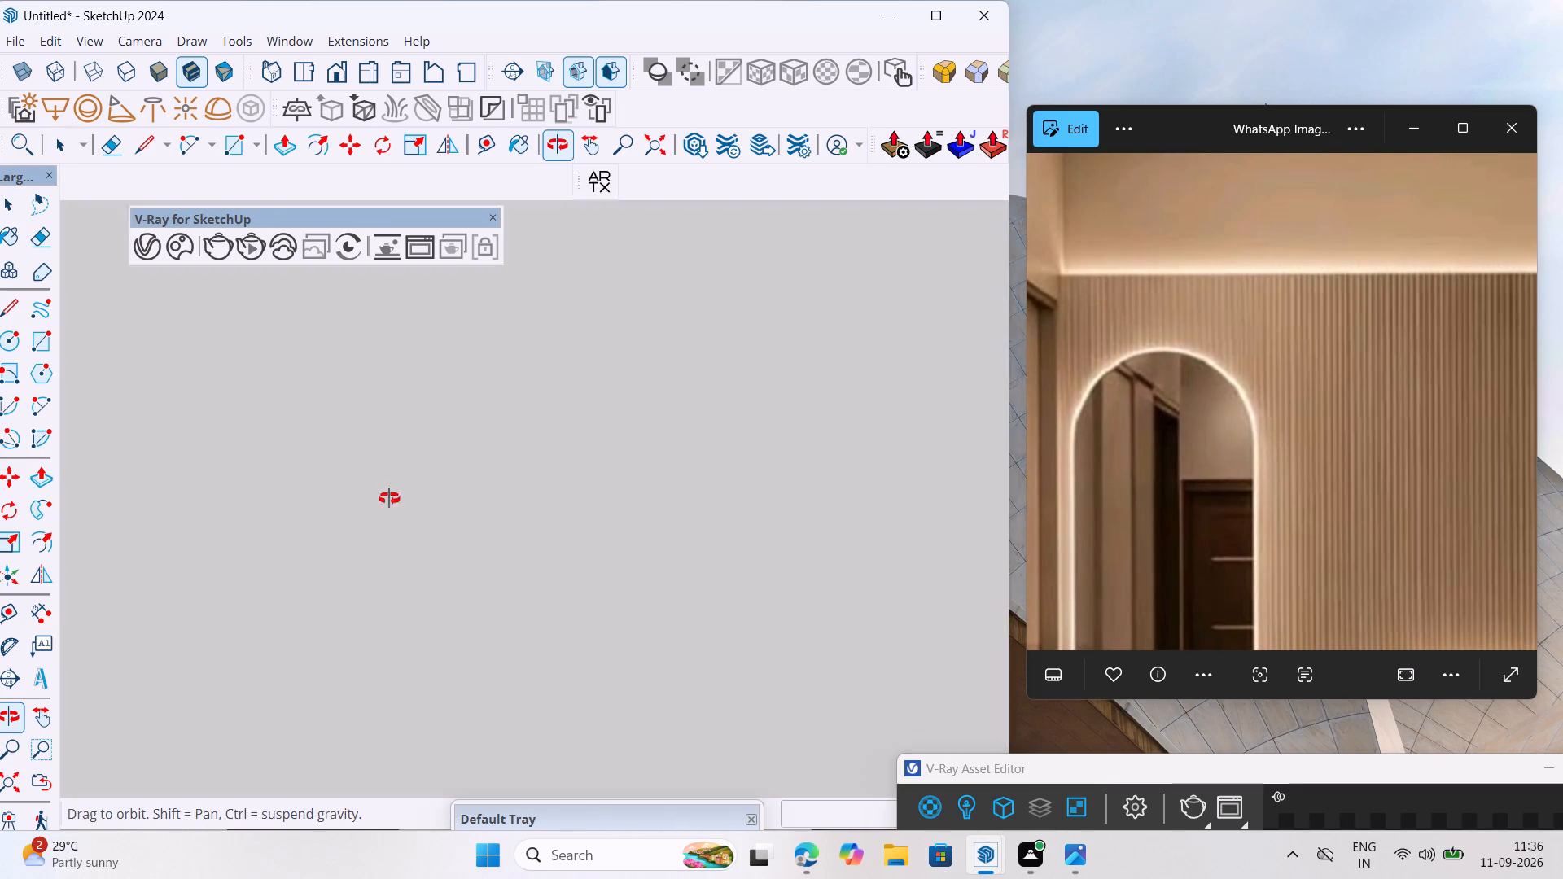
pyautogui.moveTo(389, 498); pyautogui.dragTo(374, 513, button='middle')
pyautogui.click(0, 779)
pyautogui.scroll(-5, 357, 411)
pyautogui.moveTo(484, 457); pyautogui.dragTo(509, 428, button='middle')
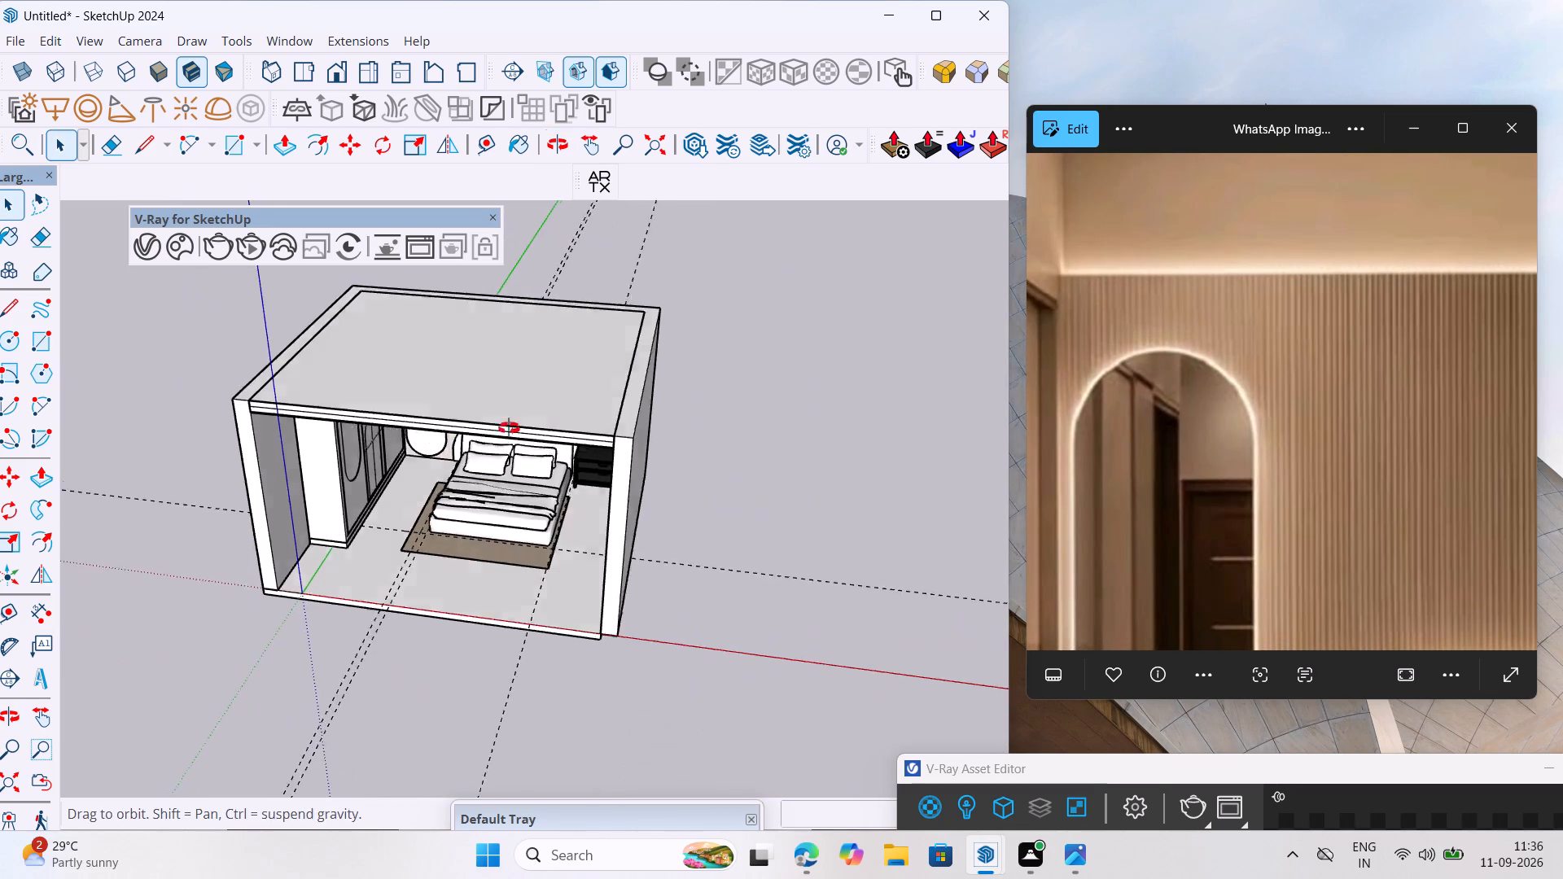
pyautogui.moveTo(509, 428); pyautogui.dragTo(539, 378, button='middle')
pyautogui.scroll(-14, 1227, 349)
pyautogui.scroll(3, 1170, 453)
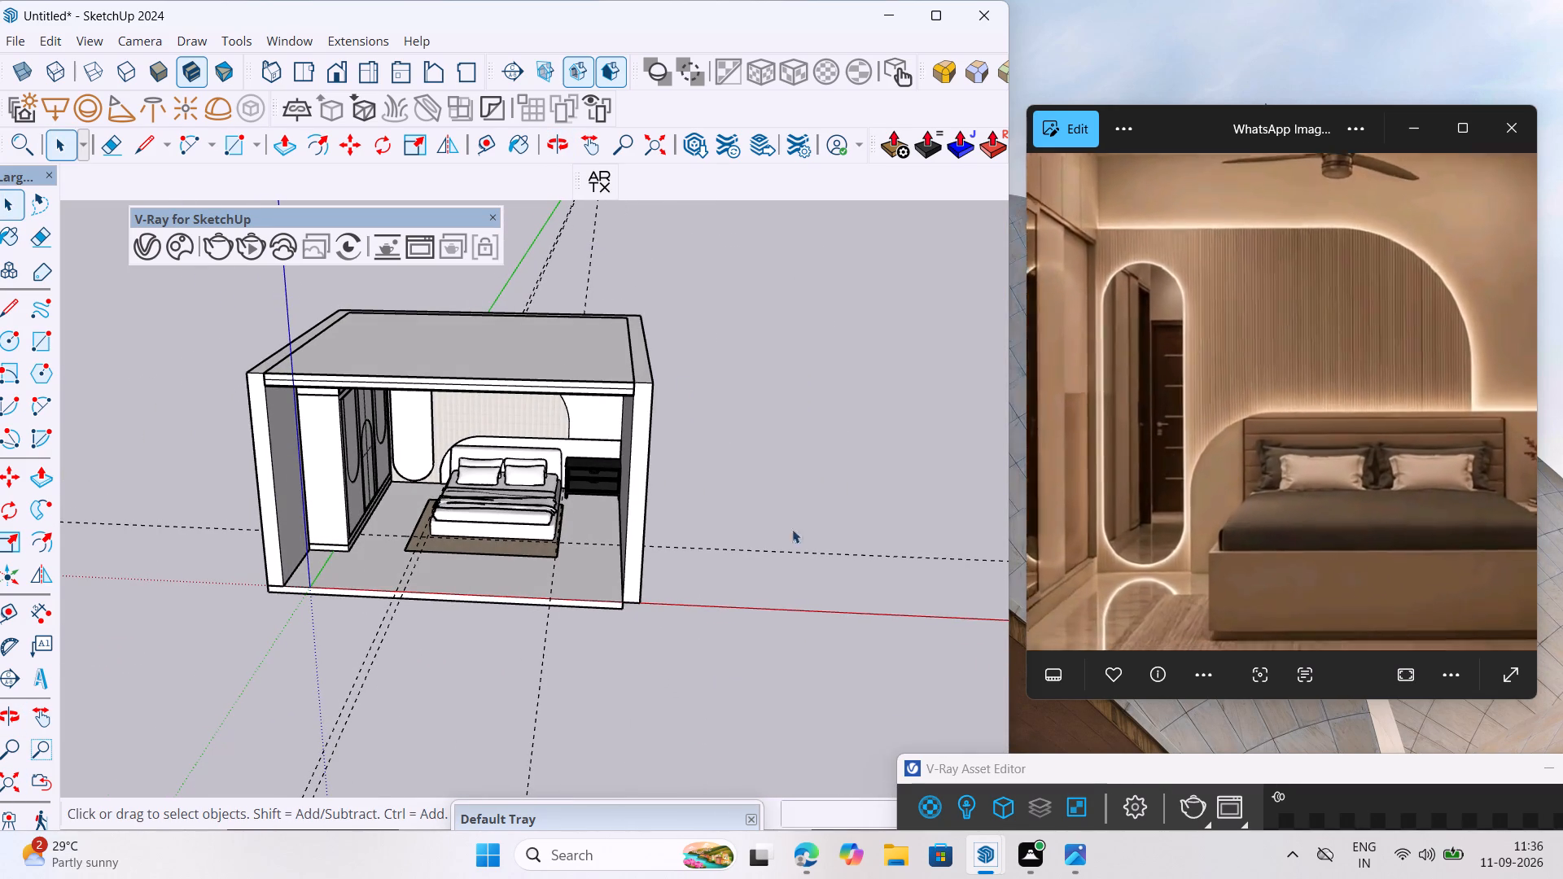
pyautogui.scroll(2, 792, 529)
pyautogui.scroll(20, 374, 510)
pyautogui.scroll(1, 374, 510)
pyautogui.moveTo(480, 519); pyautogui.dragTo(515, 510, button='middle')
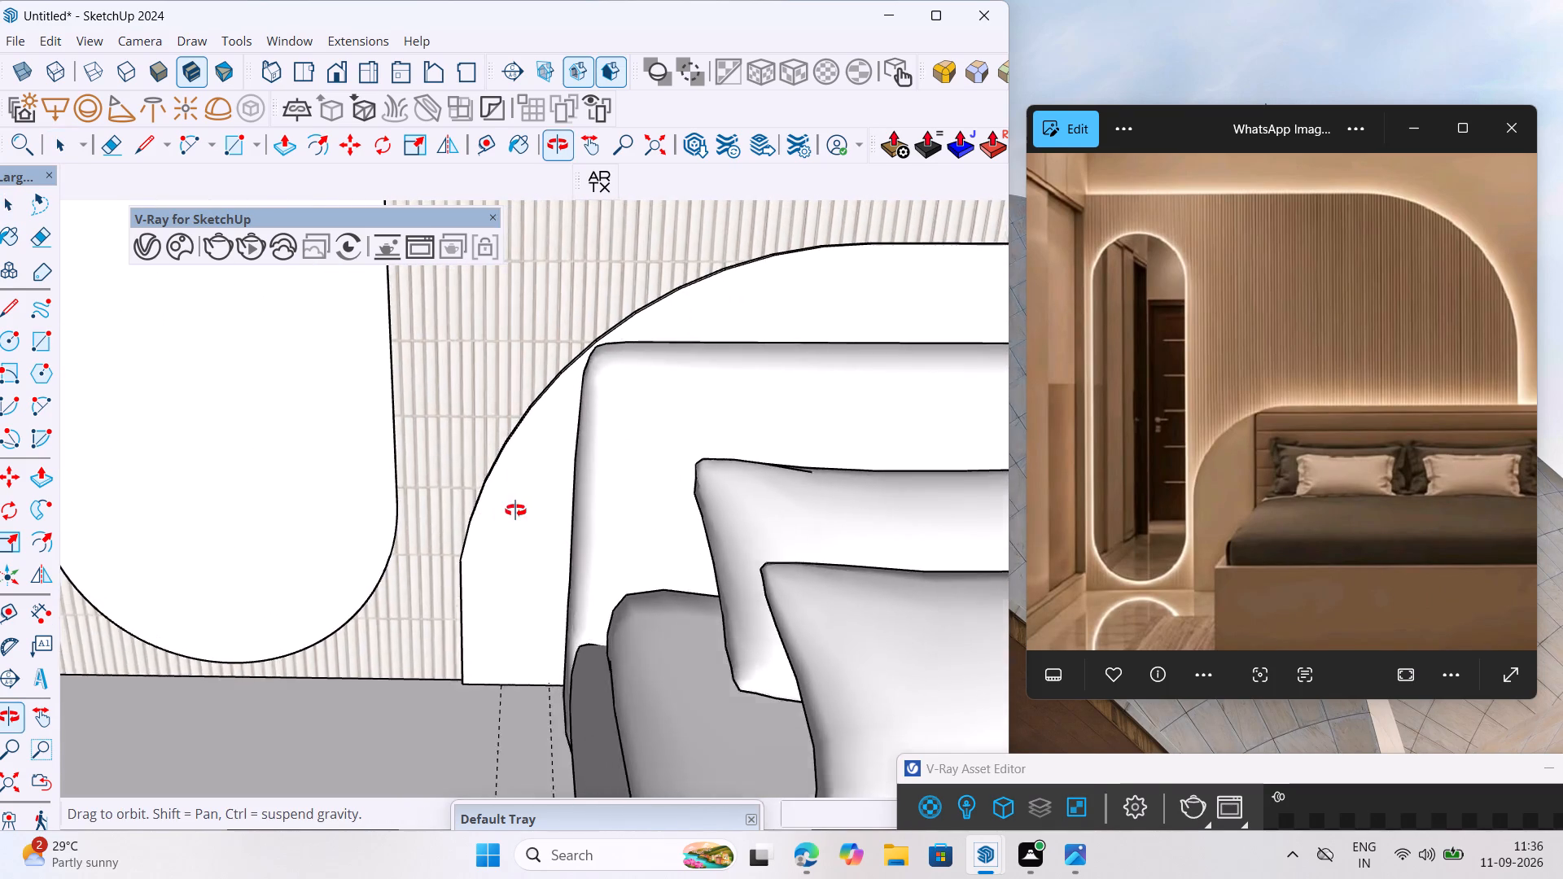
pyautogui.moveTo(515, 510); pyautogui.dragTo(562, 496, button='middle')
pyautogui.scroll(7, 466, 544)
pyautogui.moveTo(480, 579); pyautogui.dragTo(685, 502, button='middle')
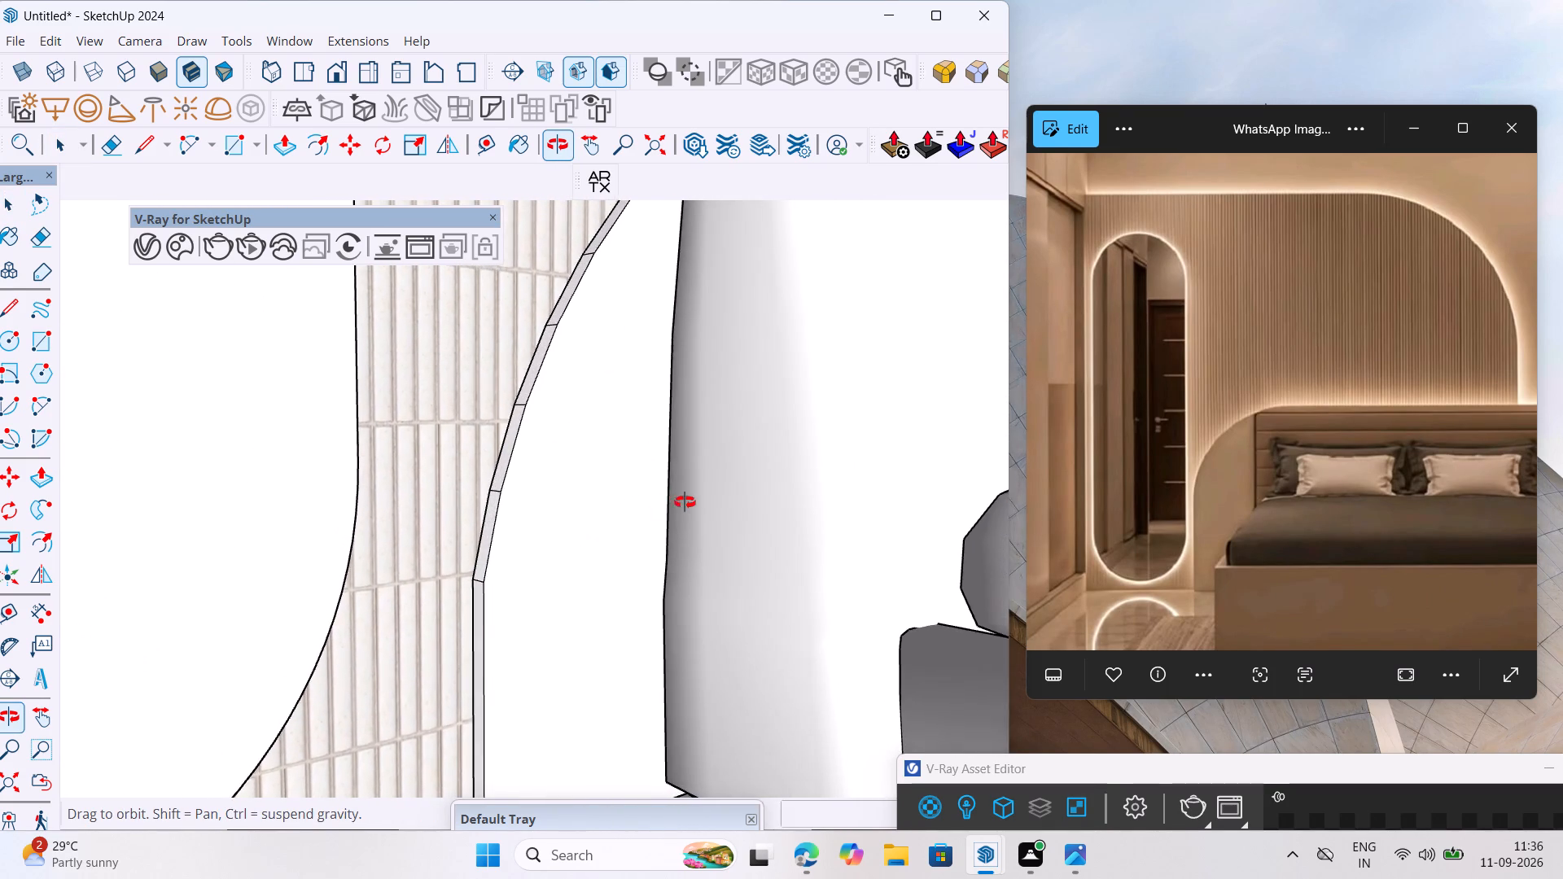
pyautogui.moveTo(685, 502); pyautogui.dragTo(313, 465, button='middle')
pyautogui.scroll(-8, 415, 446)
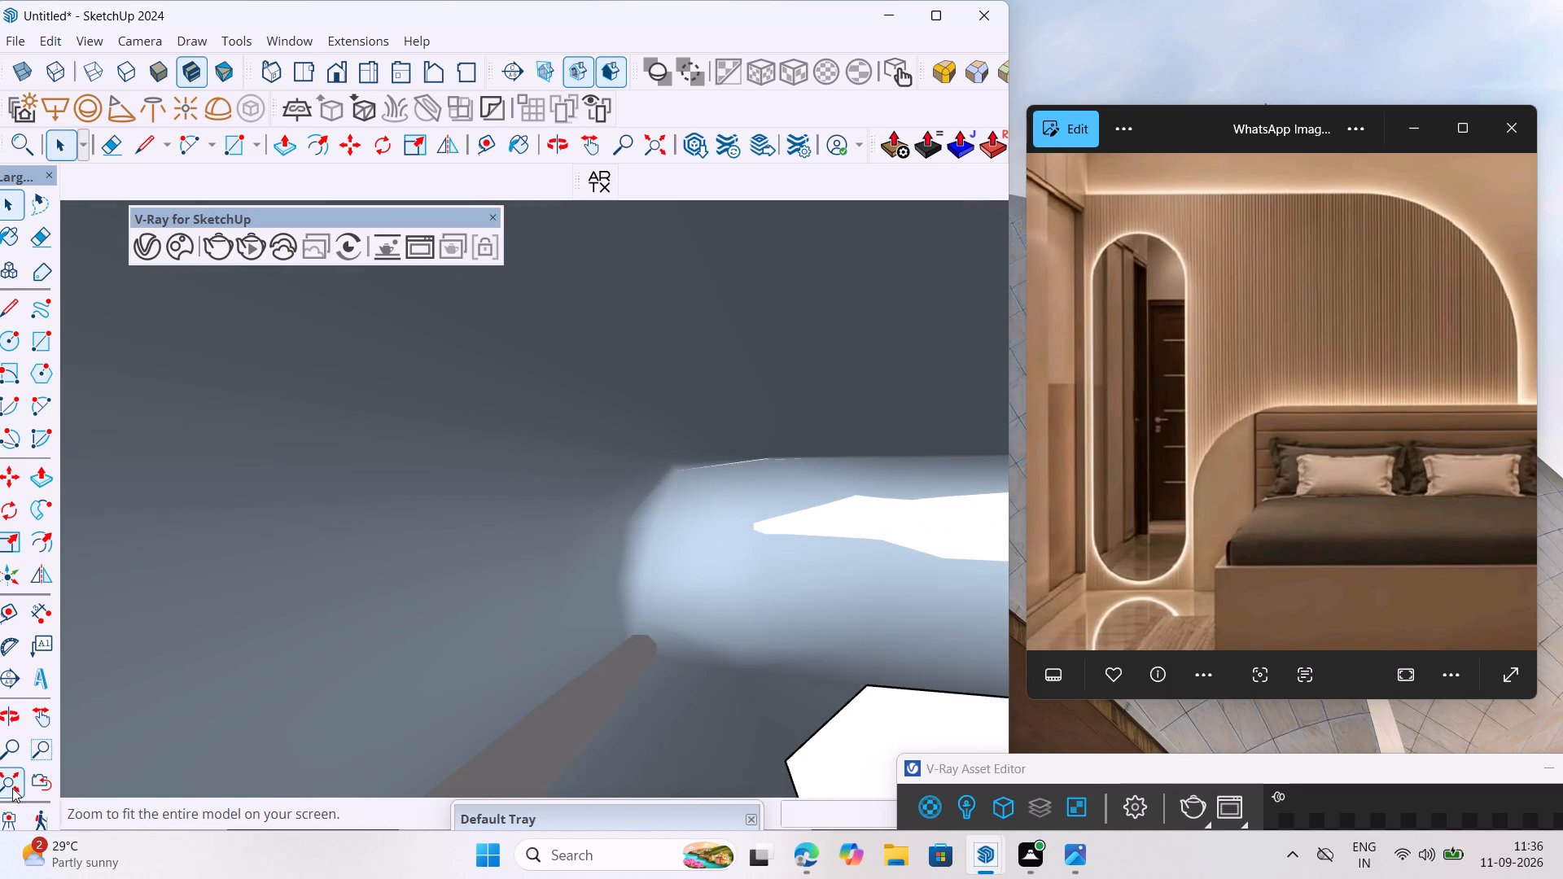
pyautogui.click(12, 787)
pyautogui.scroll(-6, 466, 487)
pyautogui.moveTo(527, 558); pyautogui.dragTo(599, 534, button='middle')
pyautogui.scroll(-2, 1276, 351)
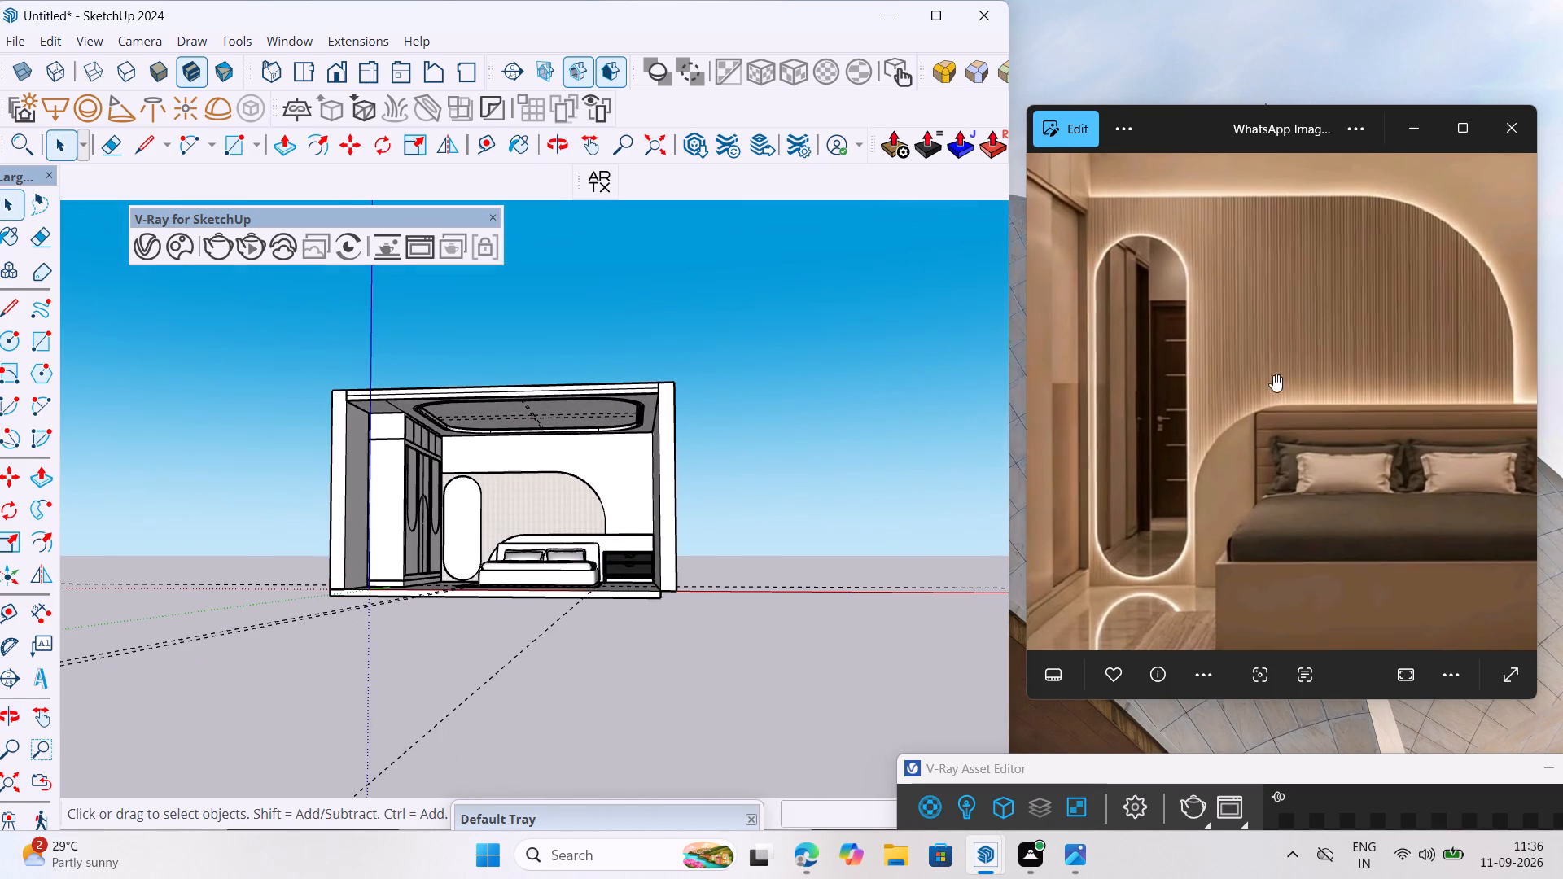
pyautogui.scroll(-6, 1273, 374)
pyautogui.scroll(-5, 1271, 471)
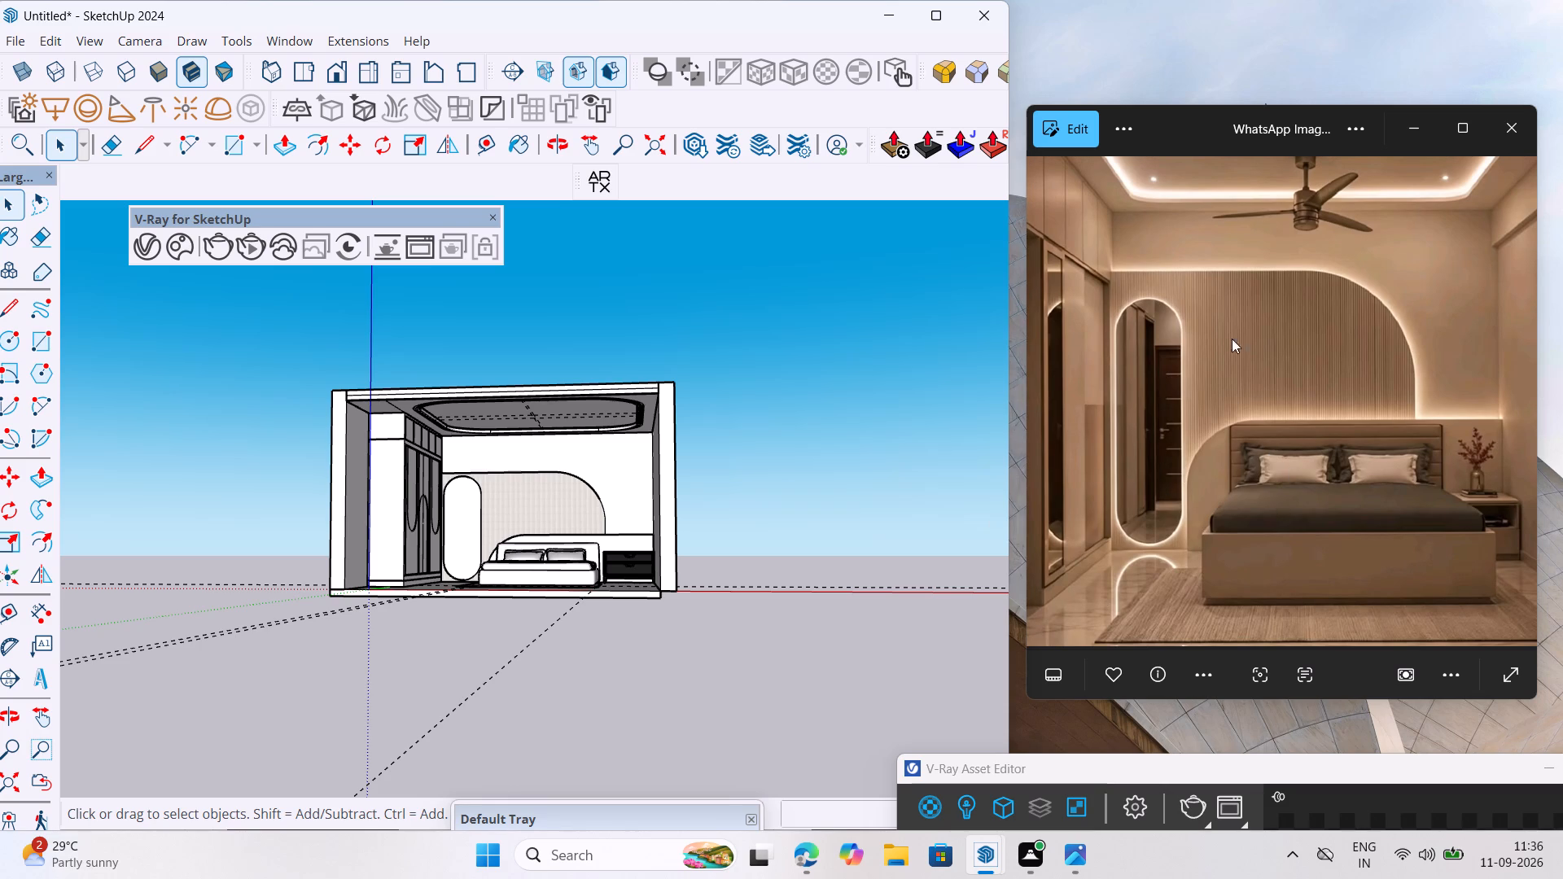
pyautogui.scroll(5, 479, 409)
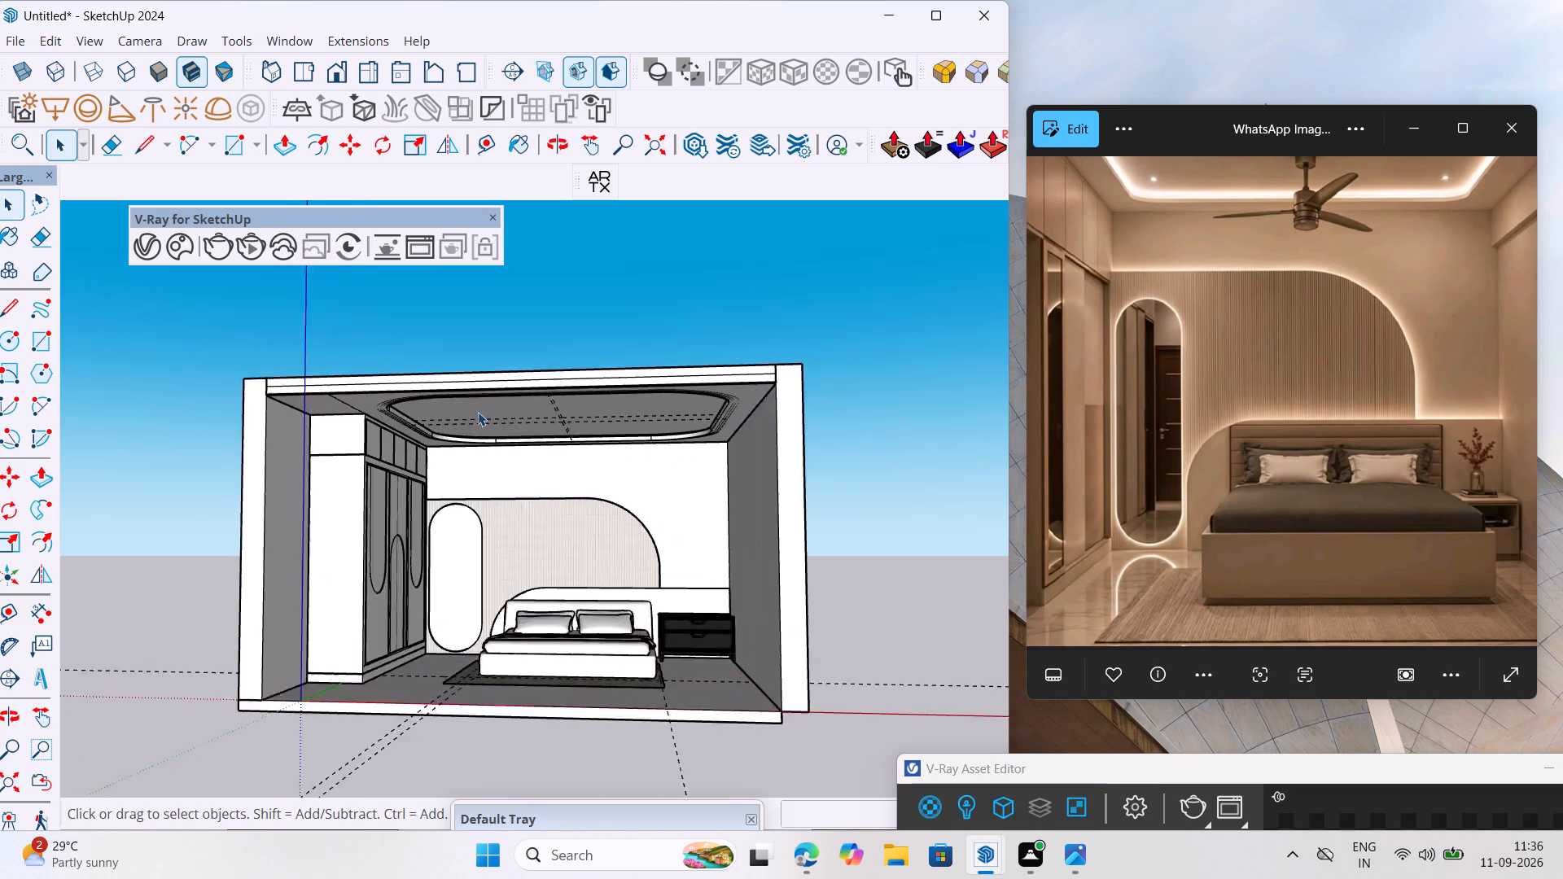
pyautogui.scroll(-2, 500, 521)
pyautogui.click(82, 39)
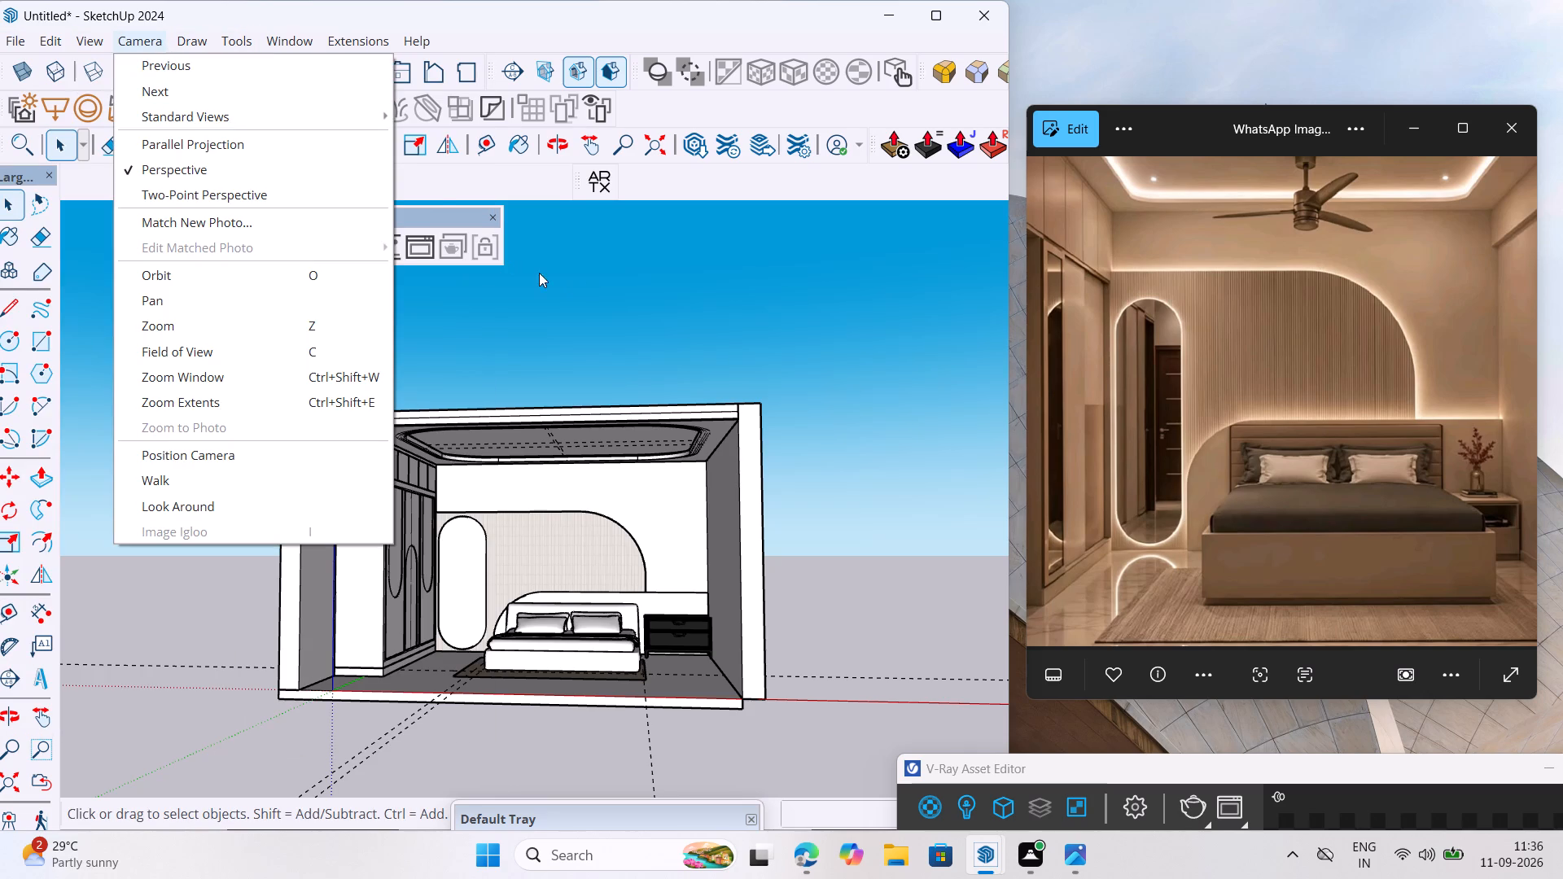
pyautogui.click(615, 285)
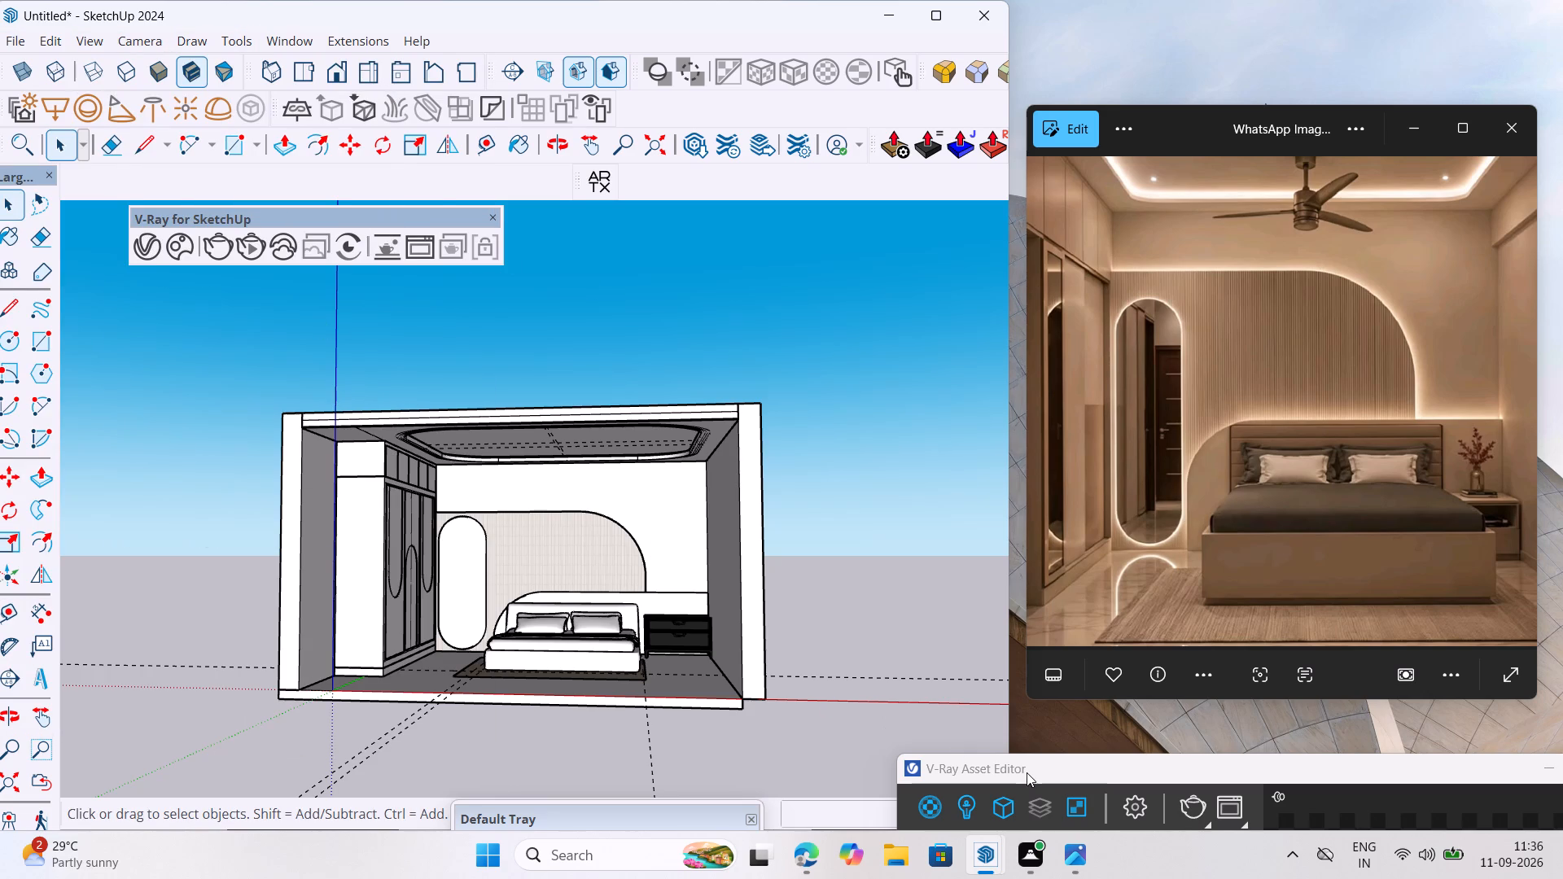
# Open the render output settings in the V-Ray Asset Editor and turn on the safe frame.
pyautogui.moveTo(1027, 772); pyautogui.dragTo(595, 58)
pyautogui.click(703, 109)
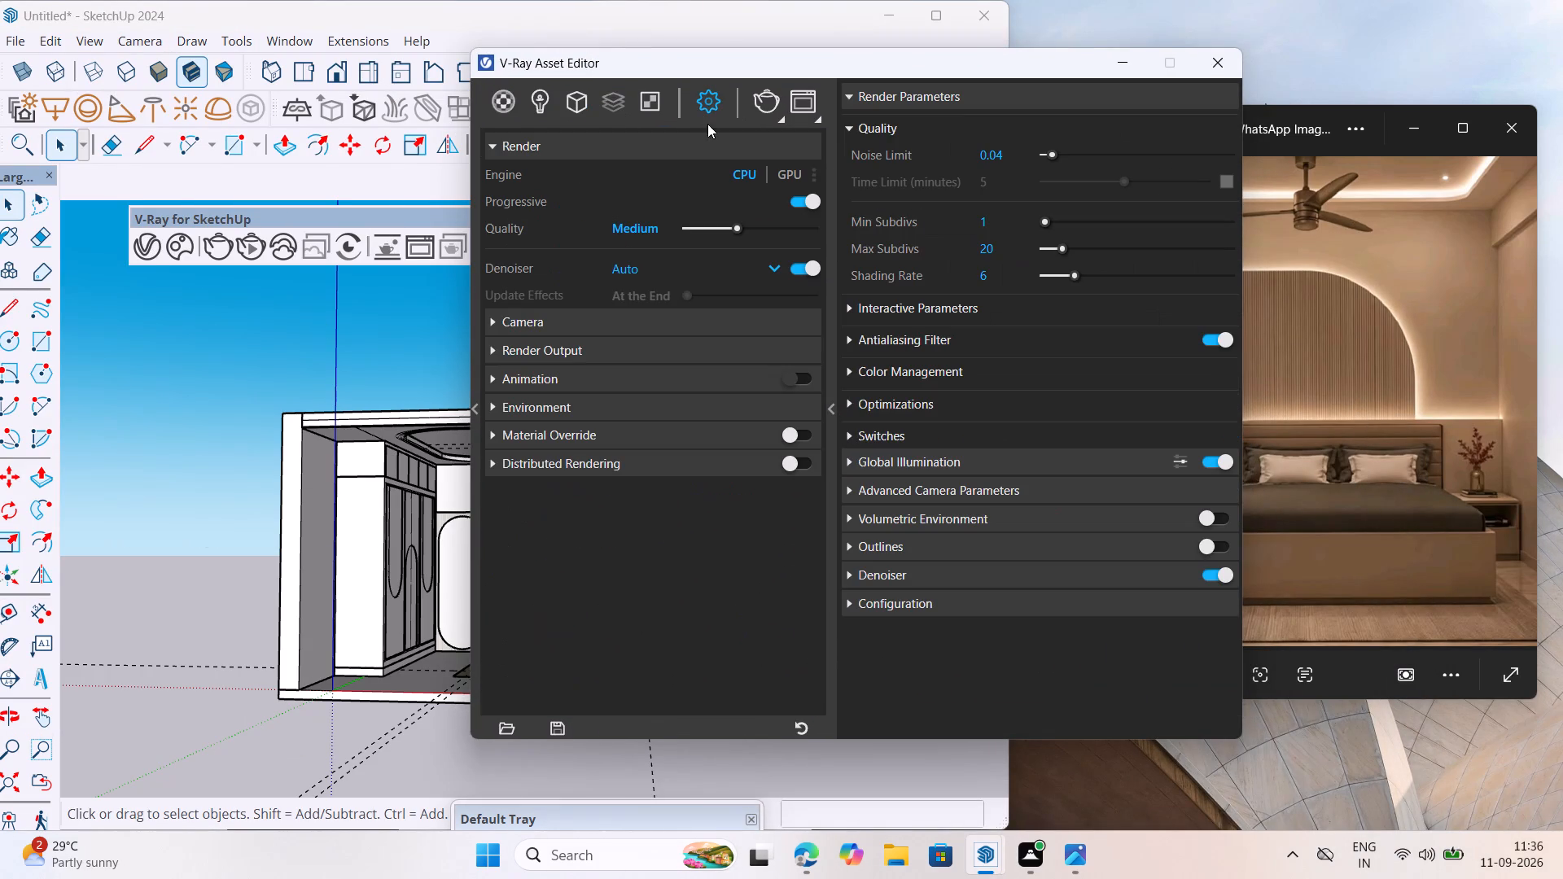
pyautogui.click(570, 348)
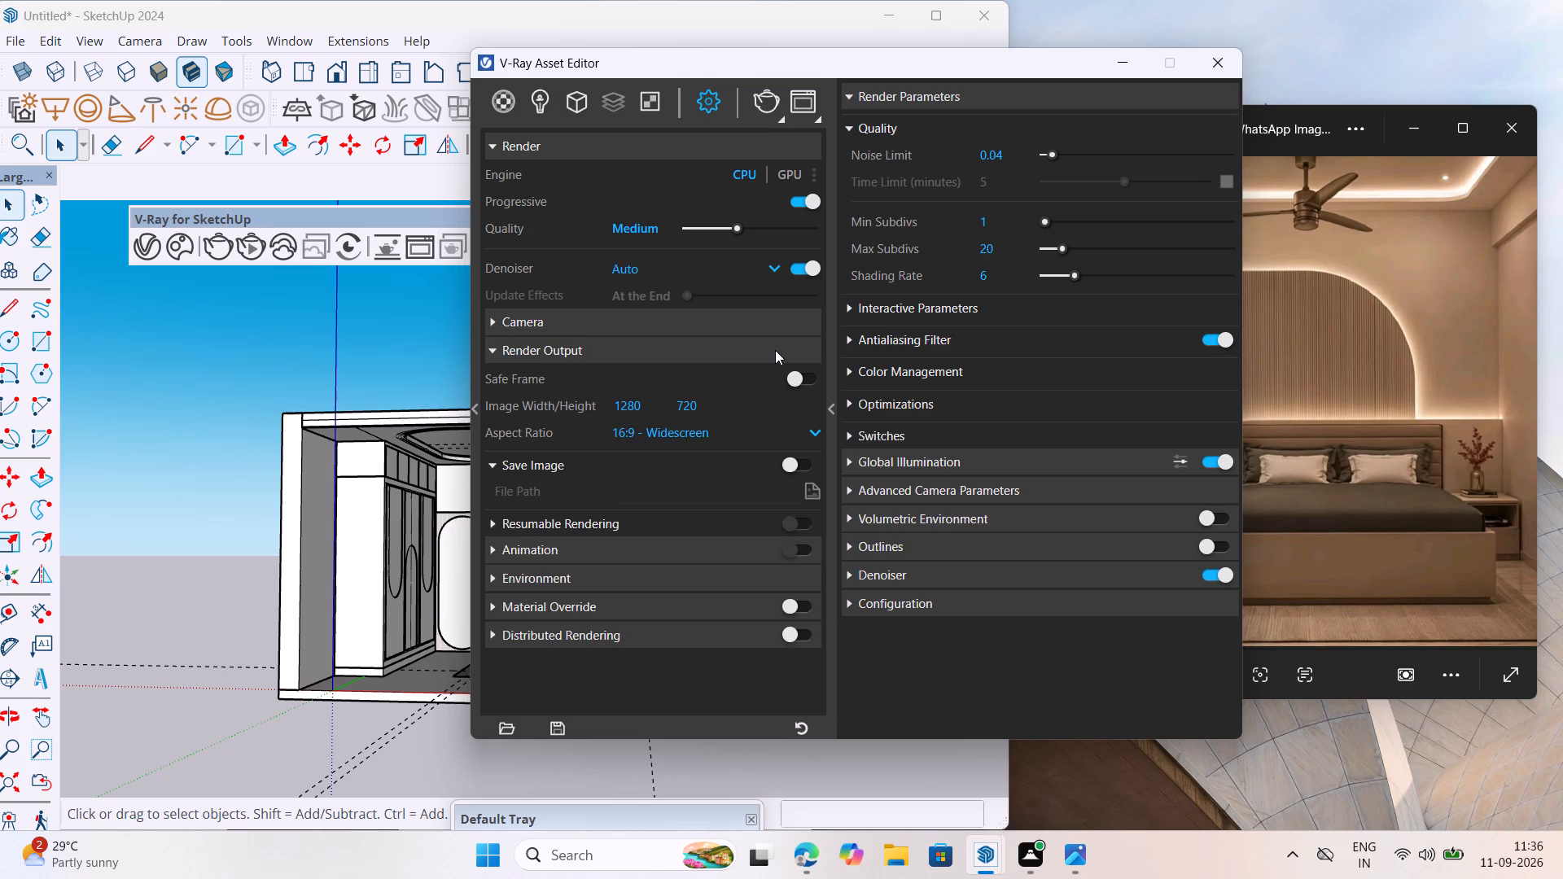
pyautogui.click(801, 374)
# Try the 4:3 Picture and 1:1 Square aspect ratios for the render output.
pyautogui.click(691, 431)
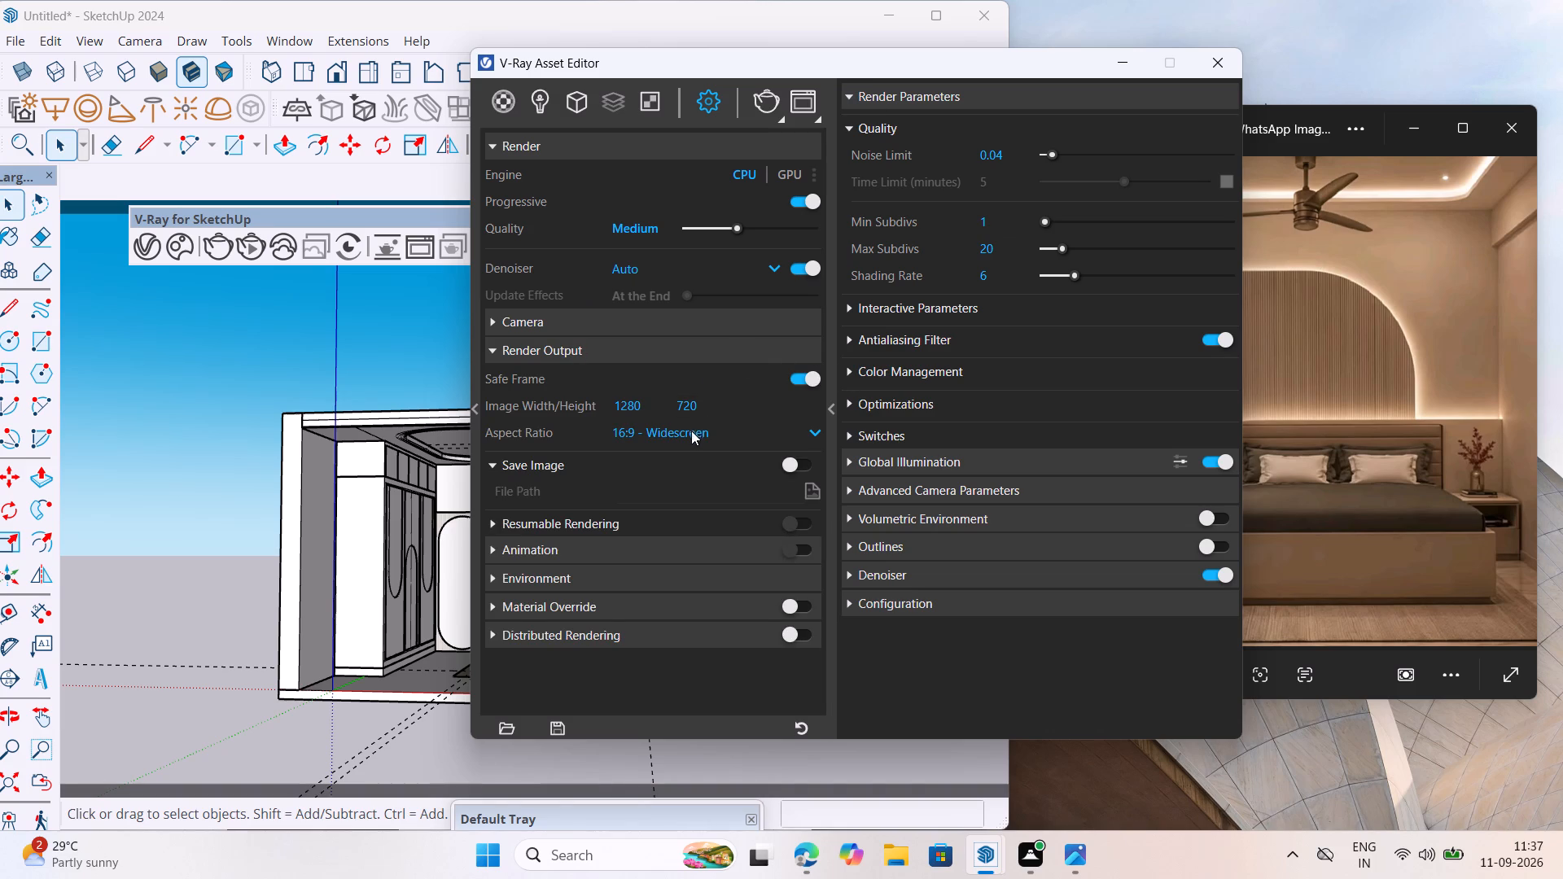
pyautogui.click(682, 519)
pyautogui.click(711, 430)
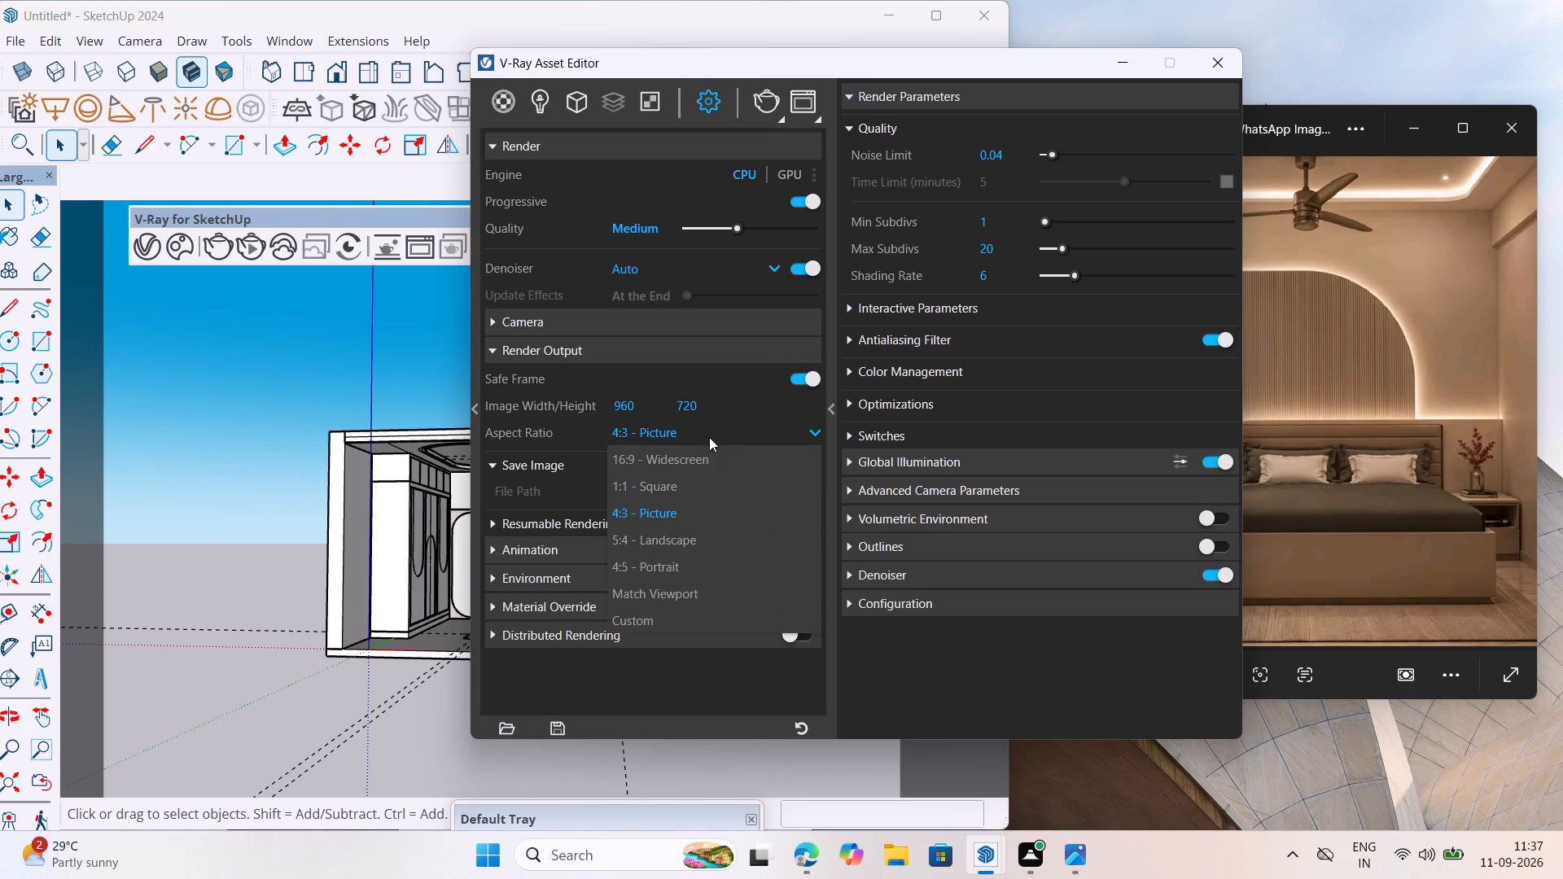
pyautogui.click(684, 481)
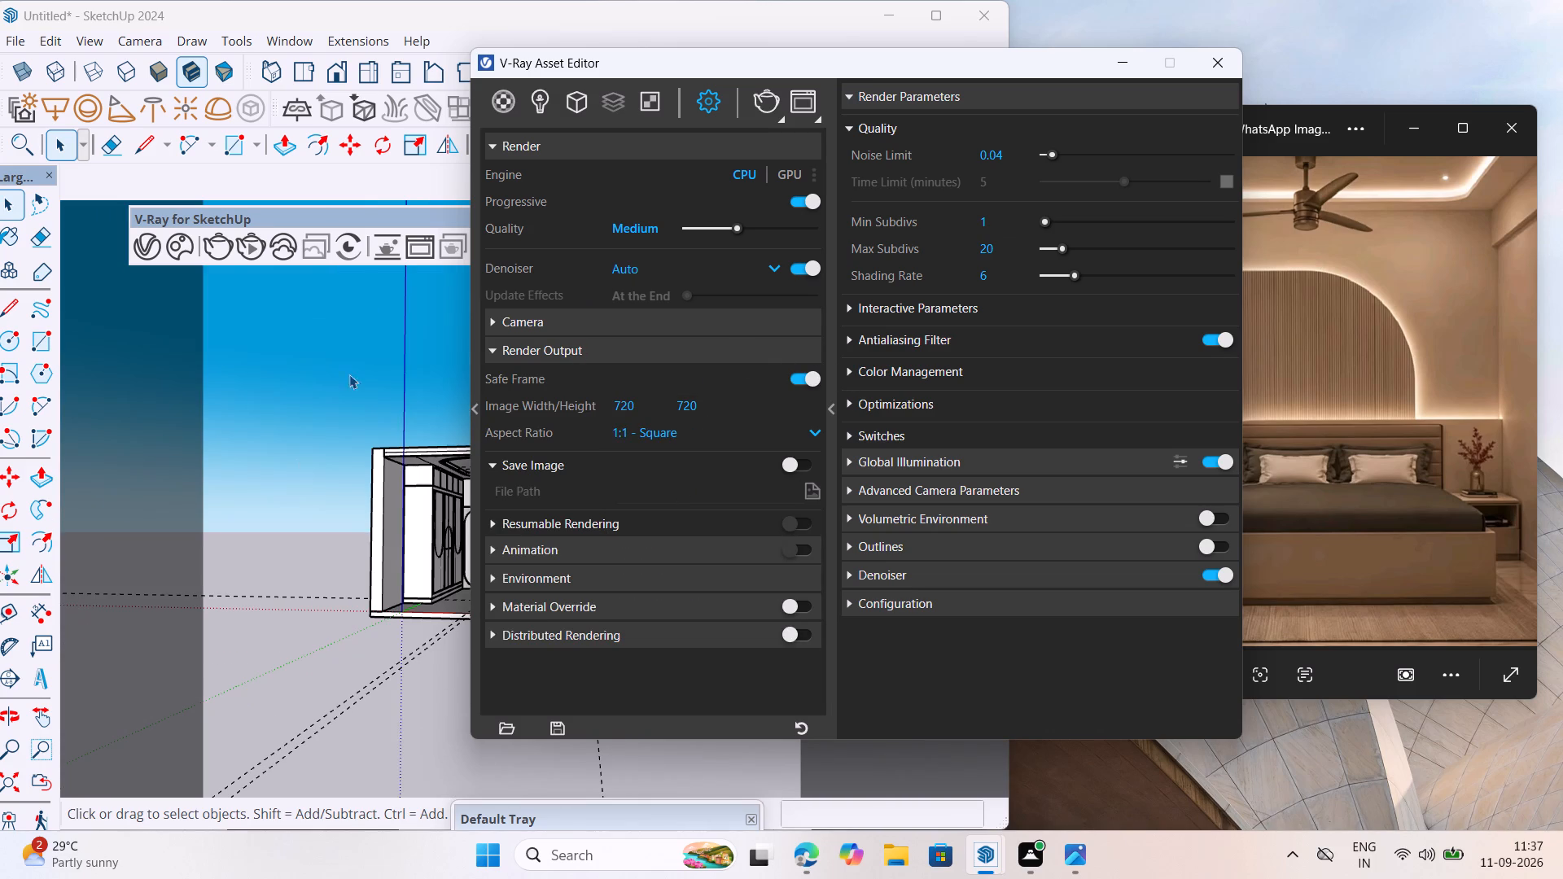
# Compose the camera view from the room's open front so the wardrobe, bed and drawer unit sit inside the safe frame.
pyautogui.scroll(4, 300, 471)
pyautogui.scroll(-8, 218, 495)
pyautogui.moveTo(695, 65); pyautogui.dragTo(1089, 121)
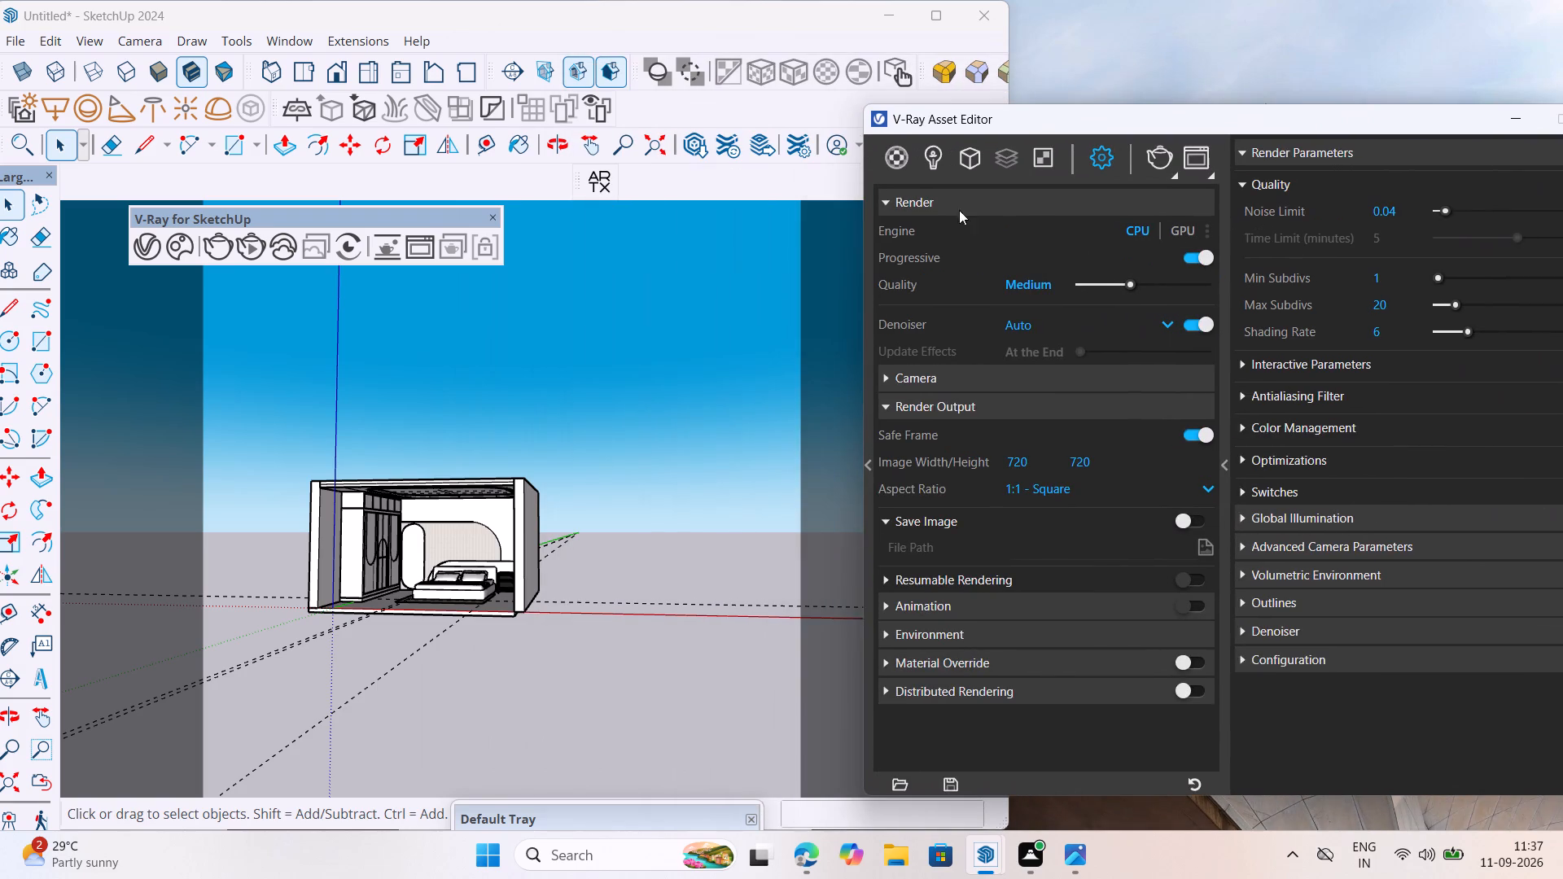
pyautogui.scroll(9, 358, 524)
pyautogui.scroll(-4, 220, 535)
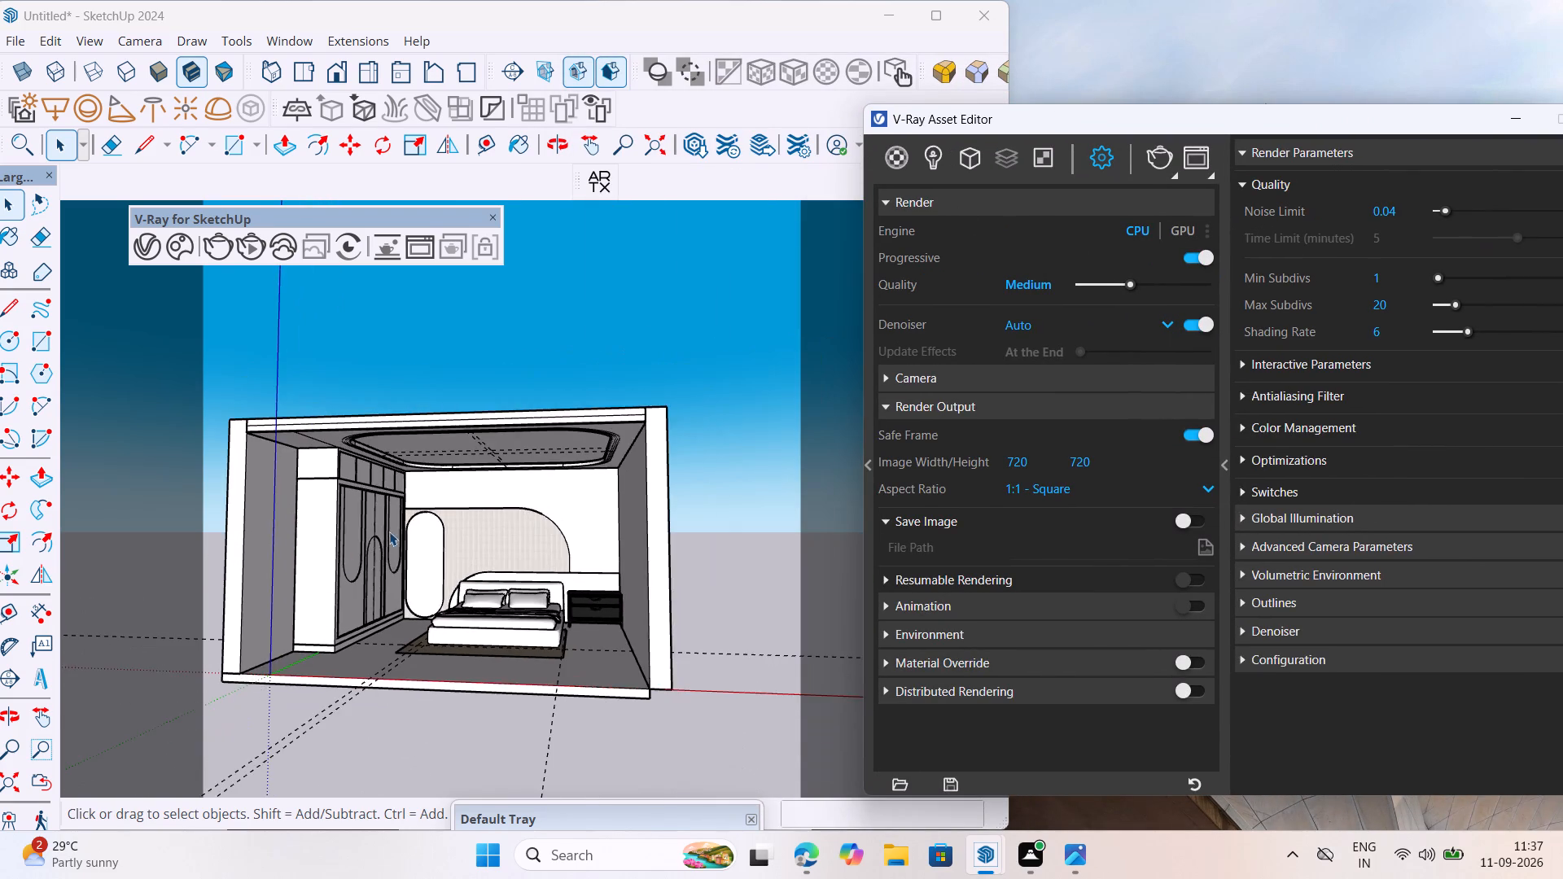
pyautogui.moveTo(389, 531); pyautogui.dragTo(407, 531, button='middle')
pyautogui.scroll(2, 413, 509)
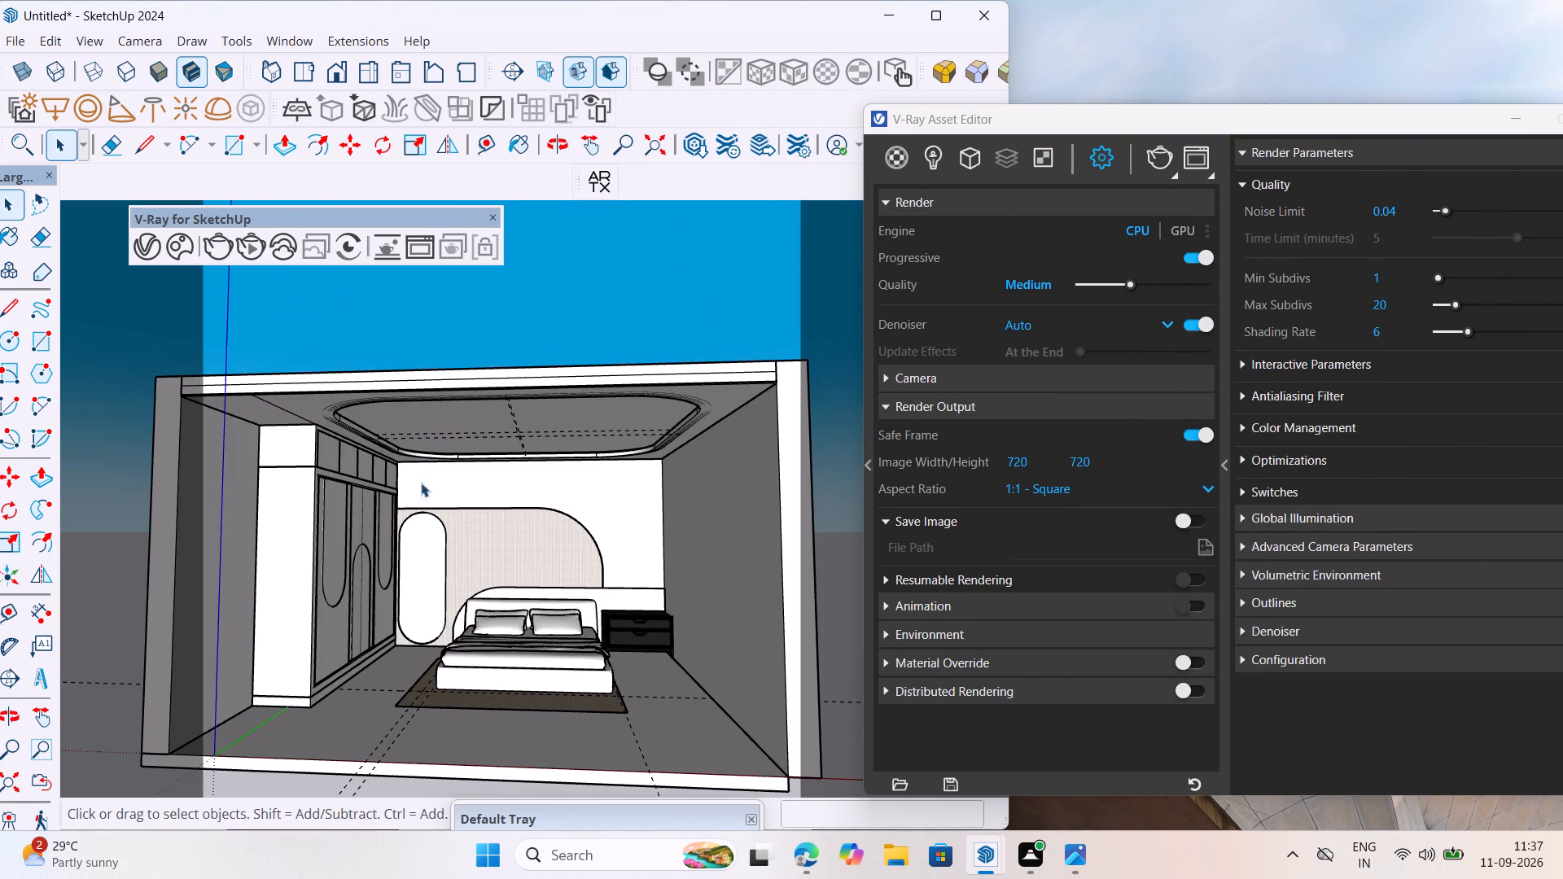
pyautogui.scroll(-4, 412, 468)
pyautogui.moveTo(386, 532); pyautogui.dragTo(406, 520, button='middle')
pyautogui.scroll(4, 323, 459)
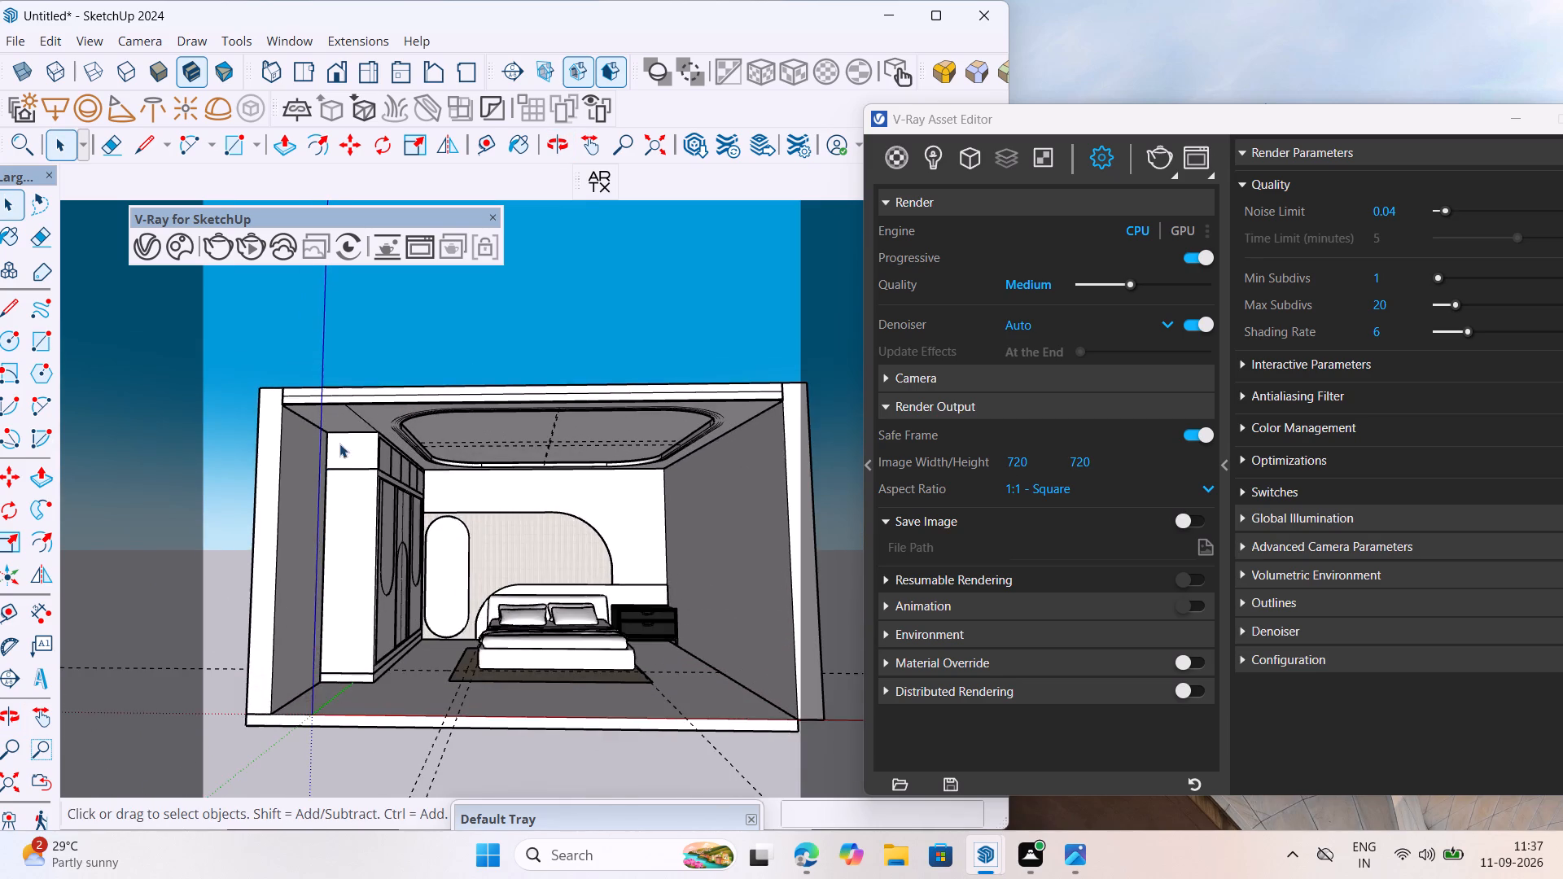
pyautogui.scroll(2, 340, 441)
pyautogui.moveTo(357, 504); pyautogui.dragTo(335, 504, button='middle')
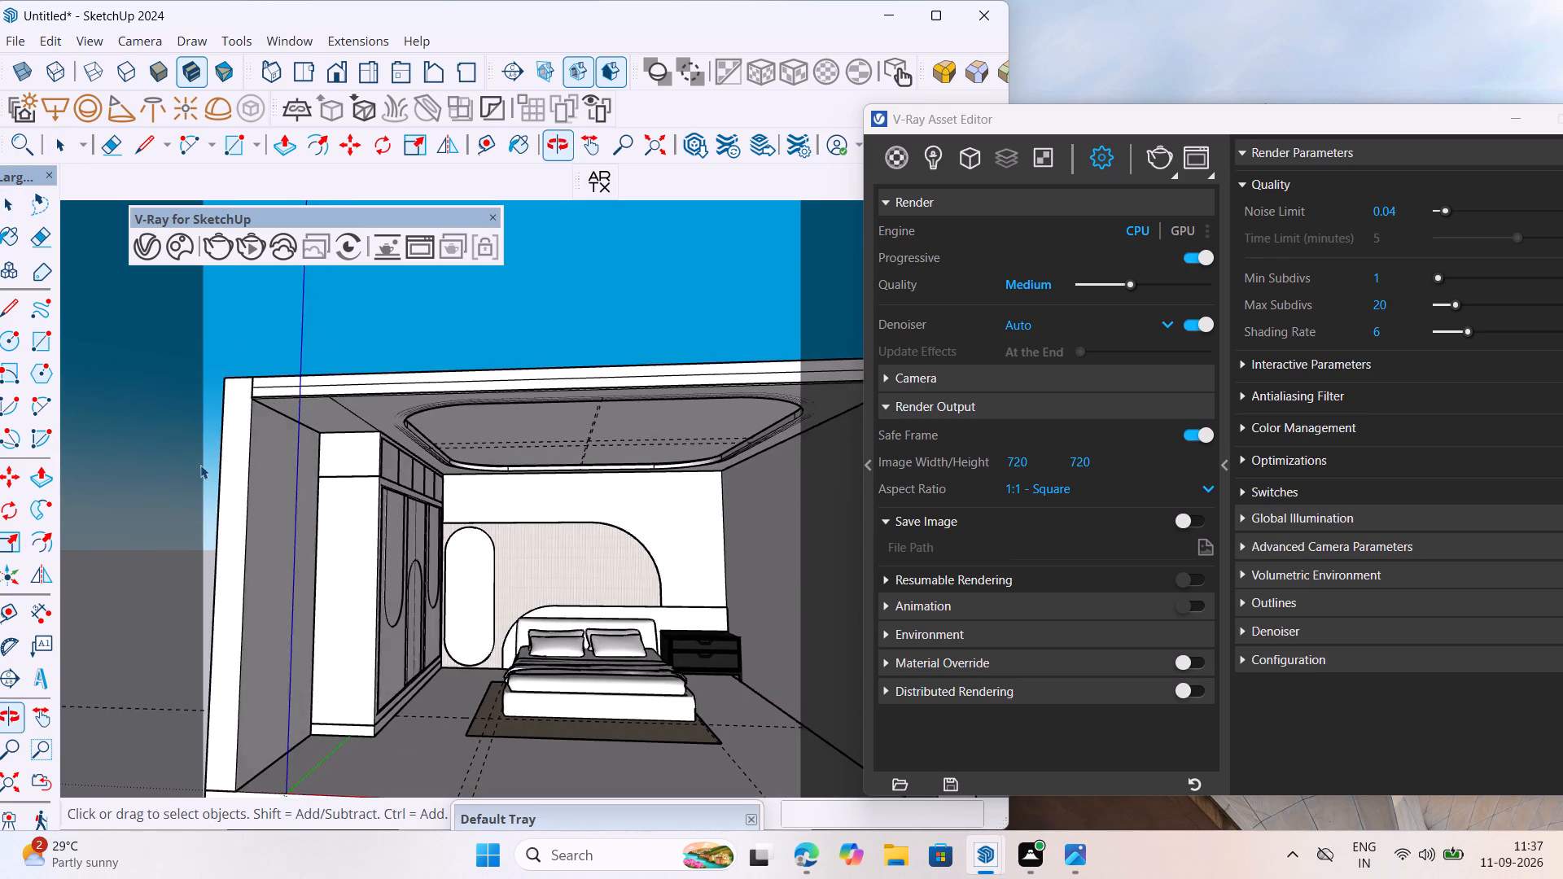
pyautogui.scroll(-4, 145, 488)
pyautogui.scroll(4, 313, 457)
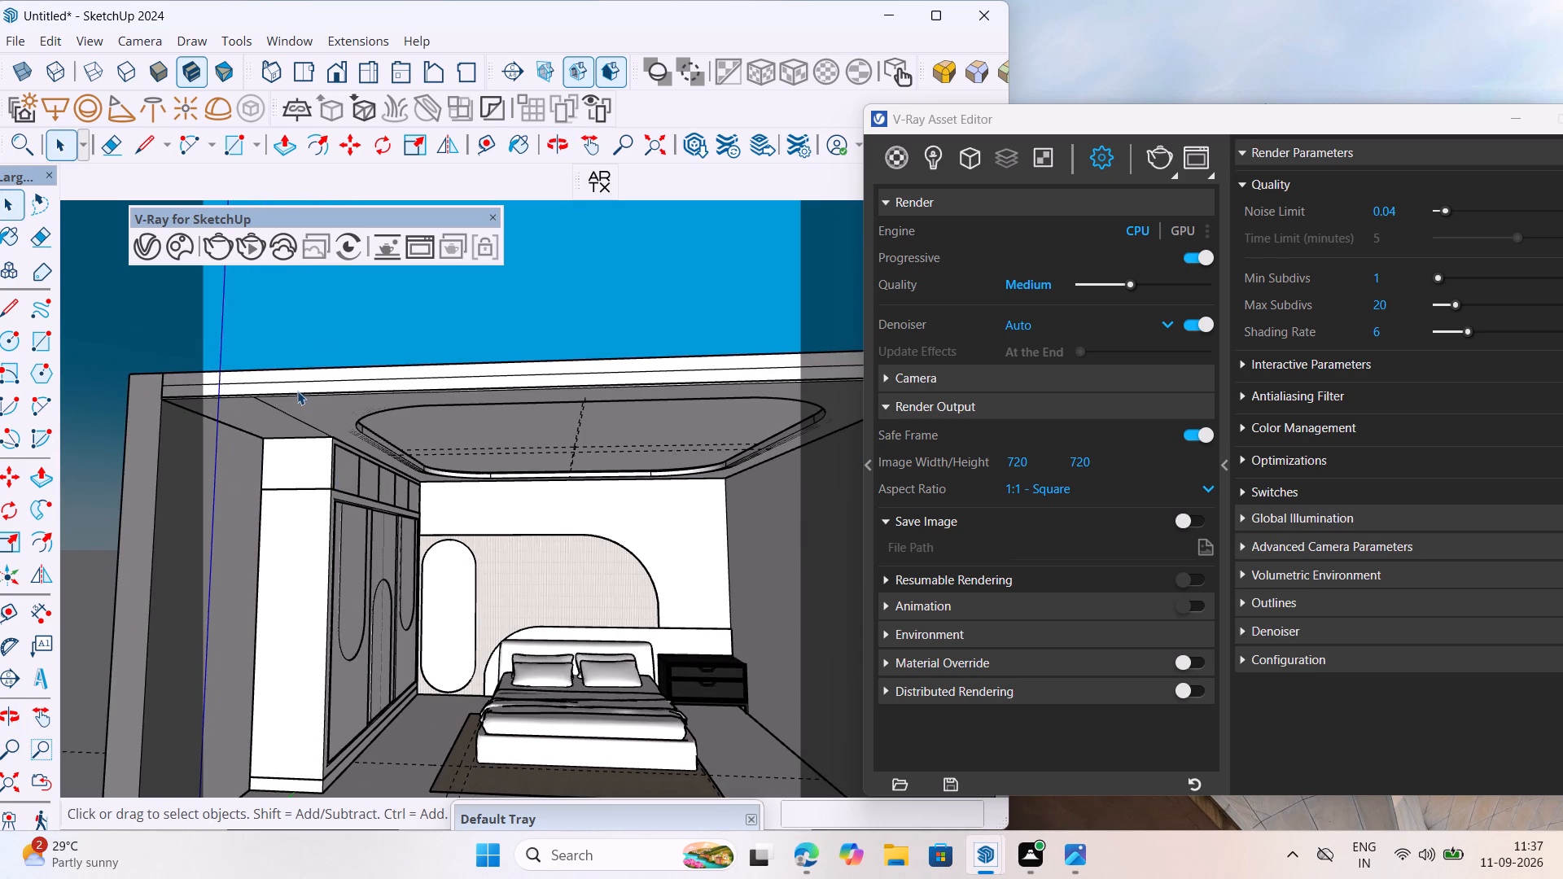
pyautogui.scroll(-2, 297, 326)
pyautogui.scroll(-3, 397, 346)
pyautogui.moveTo(425, 599); pyautogui.dragTo(444, 622, button='middle')
pyautogui.scroll(4, 444, 622)
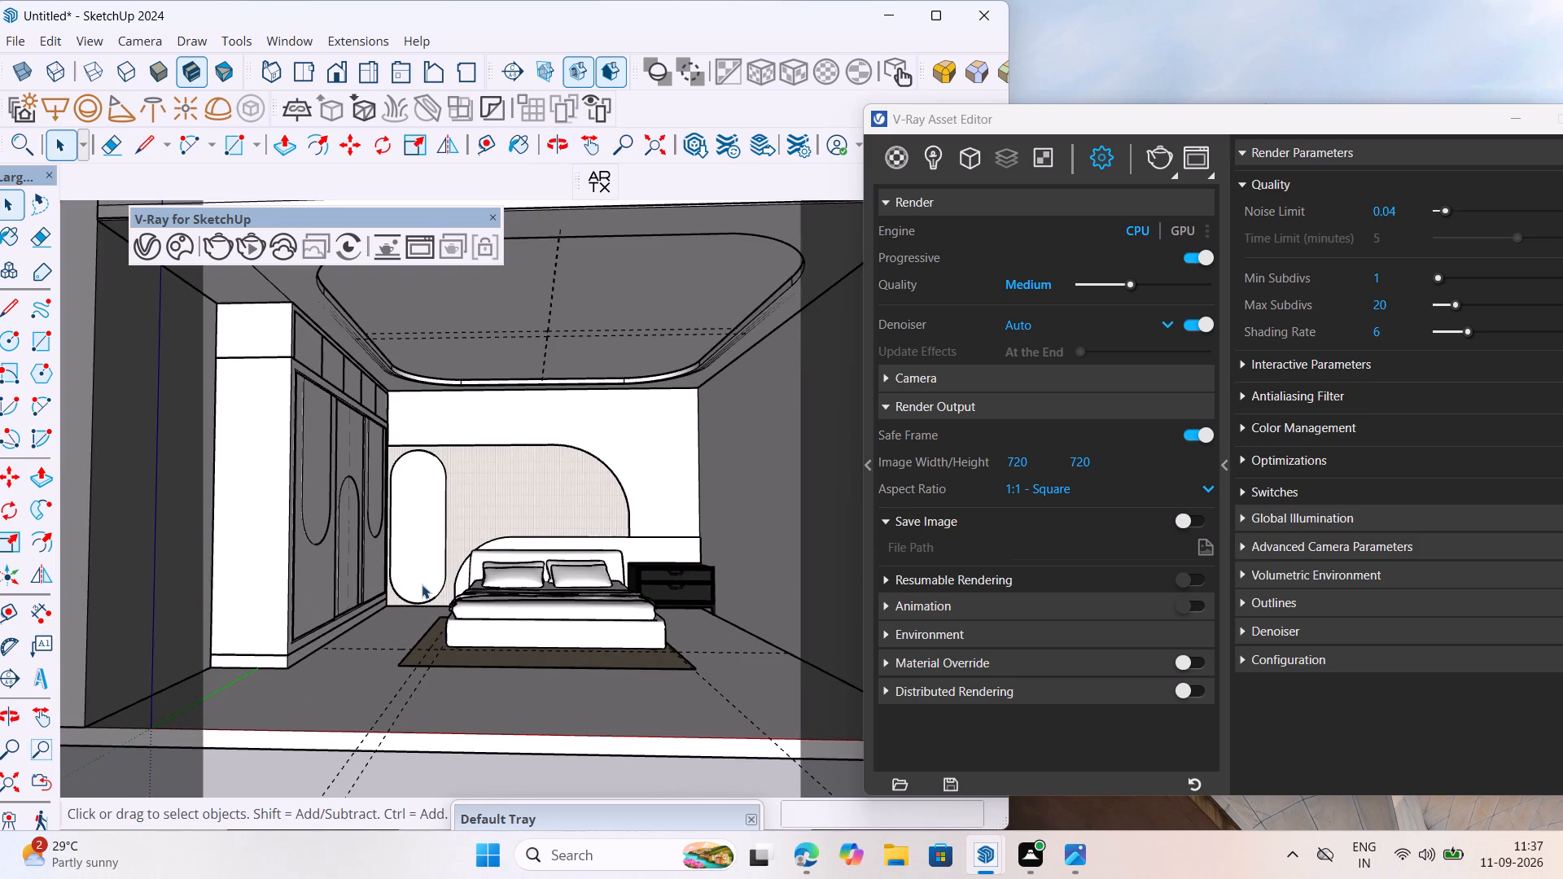
pyautogui.scroll(-1, 443, 623)
pyautogui.moveTo(405, 561); pyautogui.dragTo(409, 590, button='middle')
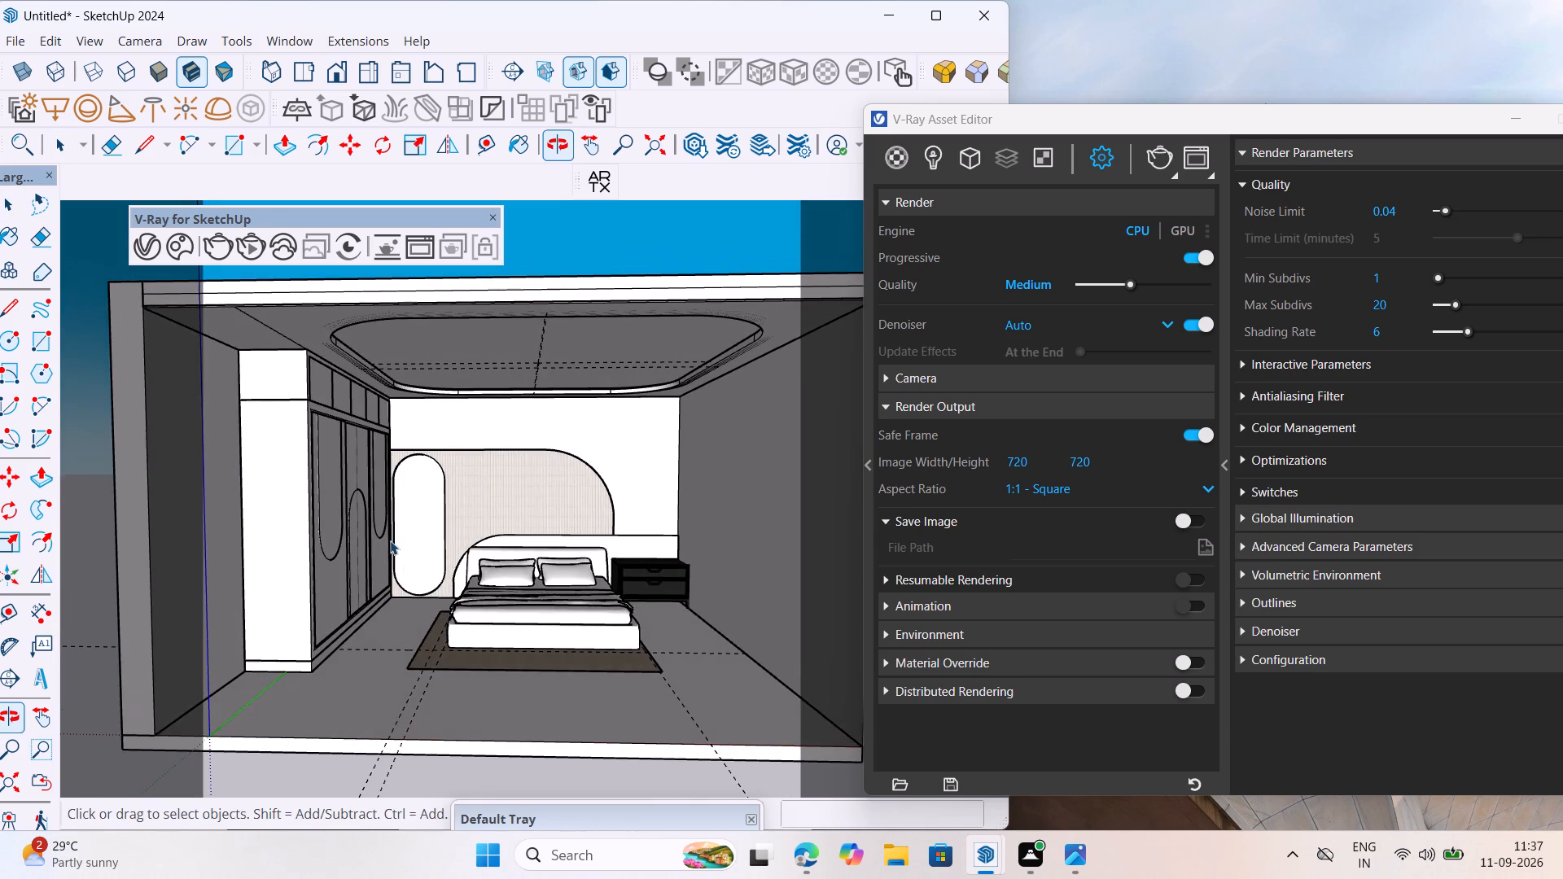
pyautogui.scroll(2, 388, 532)
pyautogui.moveTo(391, 527); pyautogui.dragTo(395, 513, button='middle')
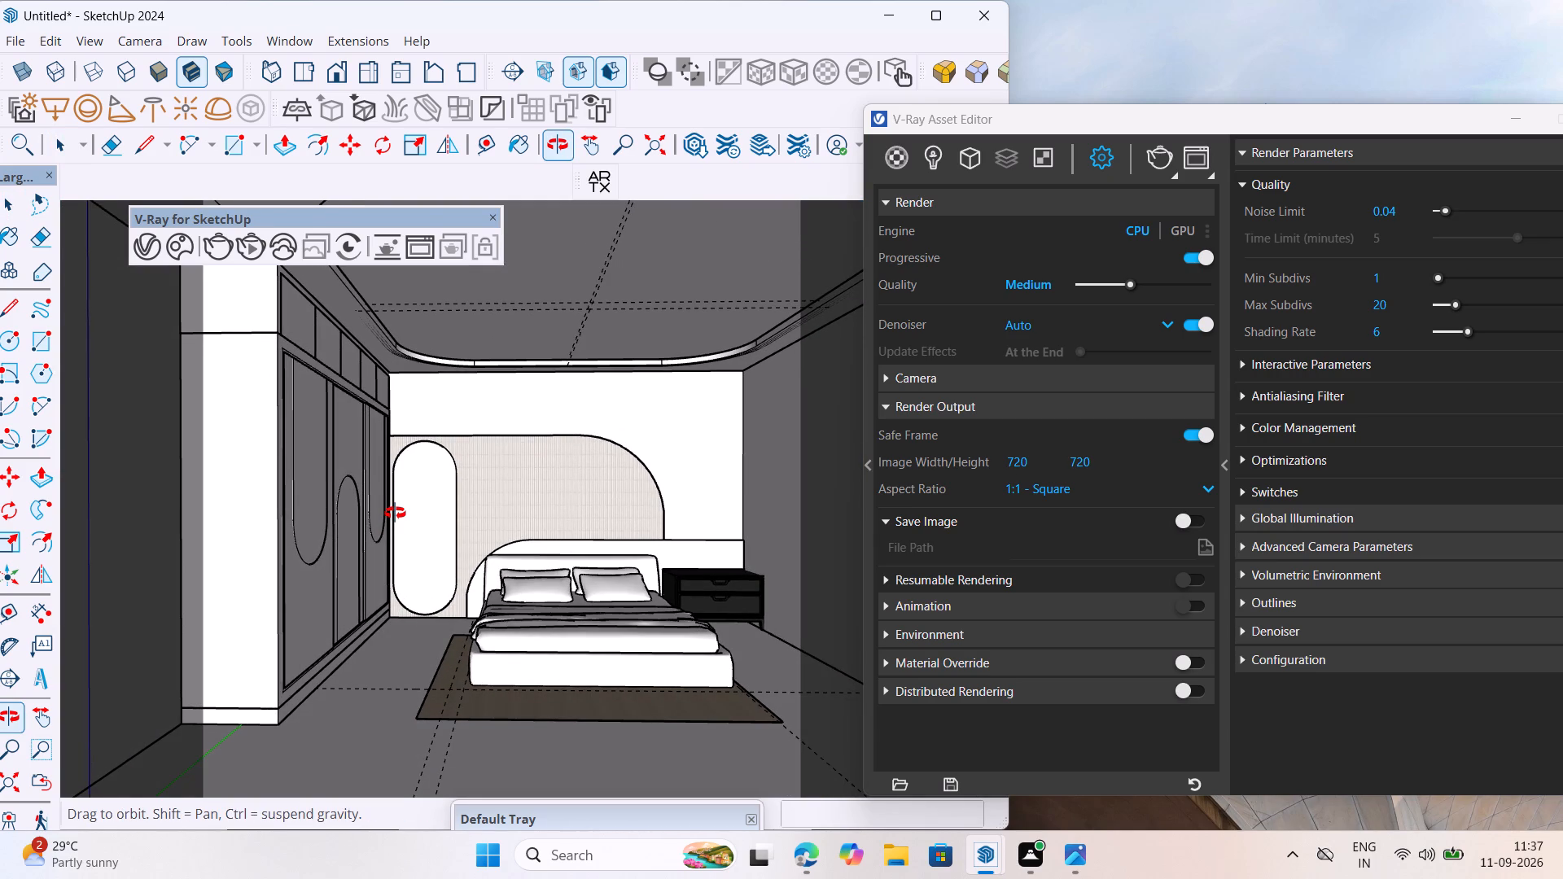
pyautogui.moveTo(395, 513); pyautogui.dragTo(366, 510, button='middle')
pyautogui.middleClick(366, 510)
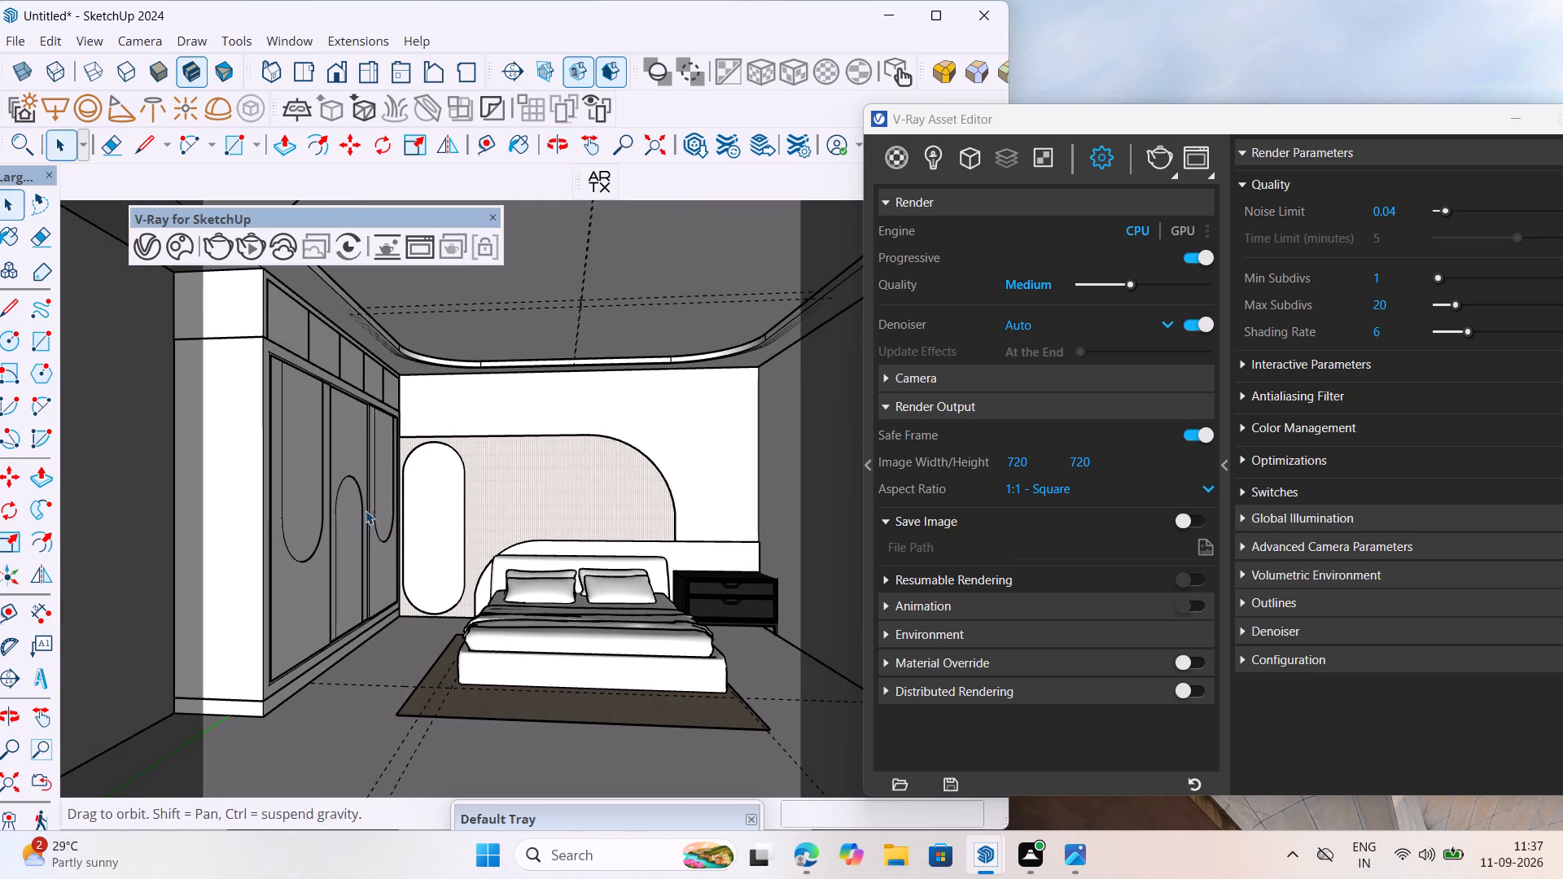
# Set the render output aspect ratio to 4:3 - Picture.
pyautogui.click(1081, 496)
pyautogui.click(1079, 575)
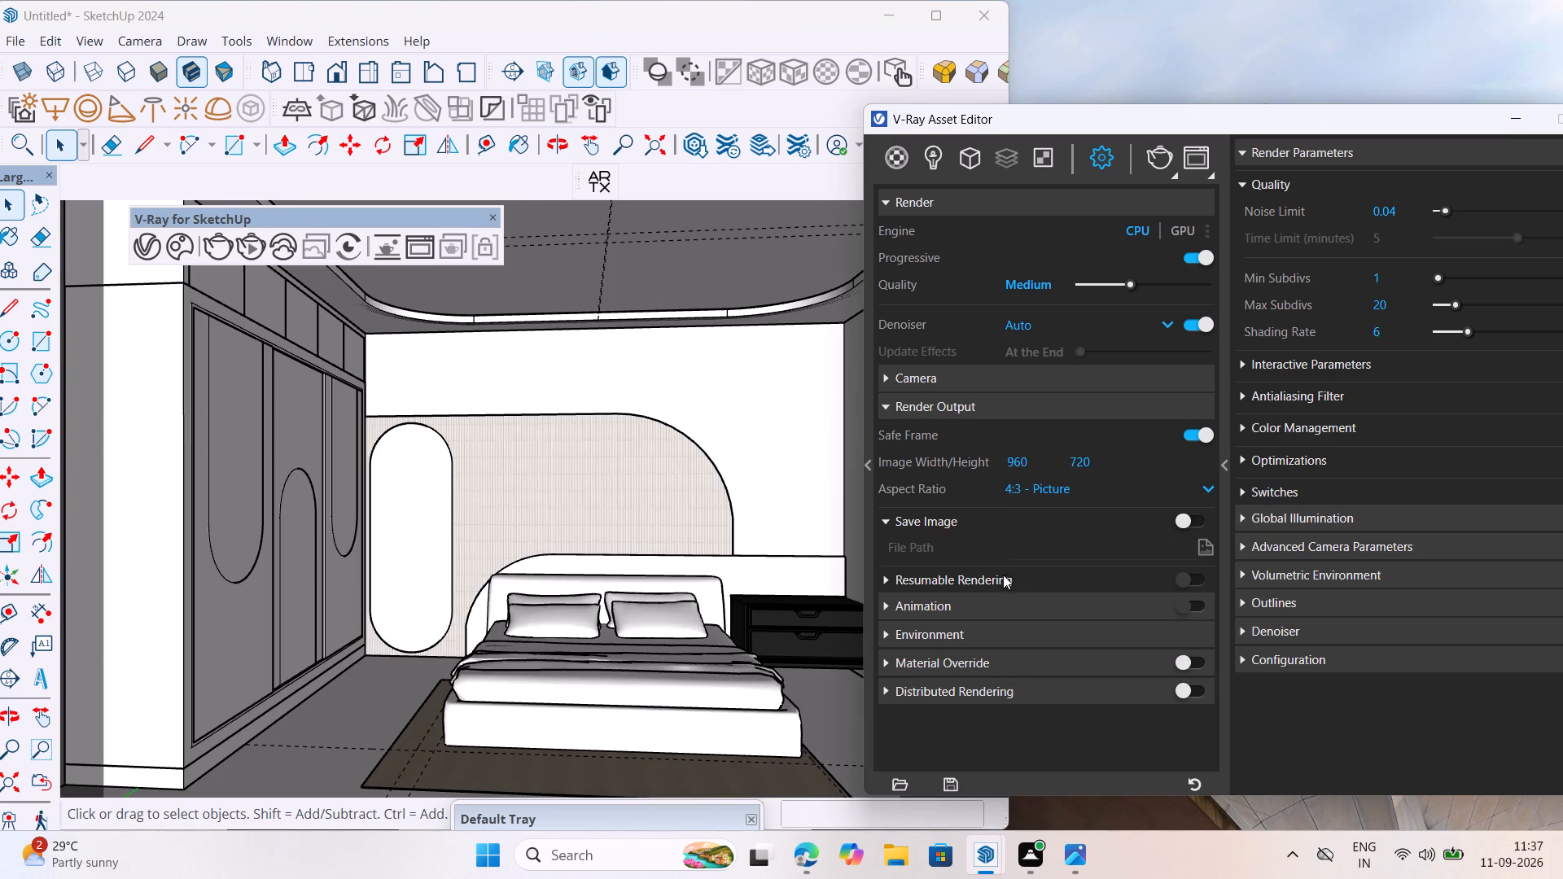
# Refine the camera view closer to the bed within the 4:3 safe frame, keeping wardrobe, rug and drawer unit in shot.
pyautogui.scroll(-3, 362, 470)
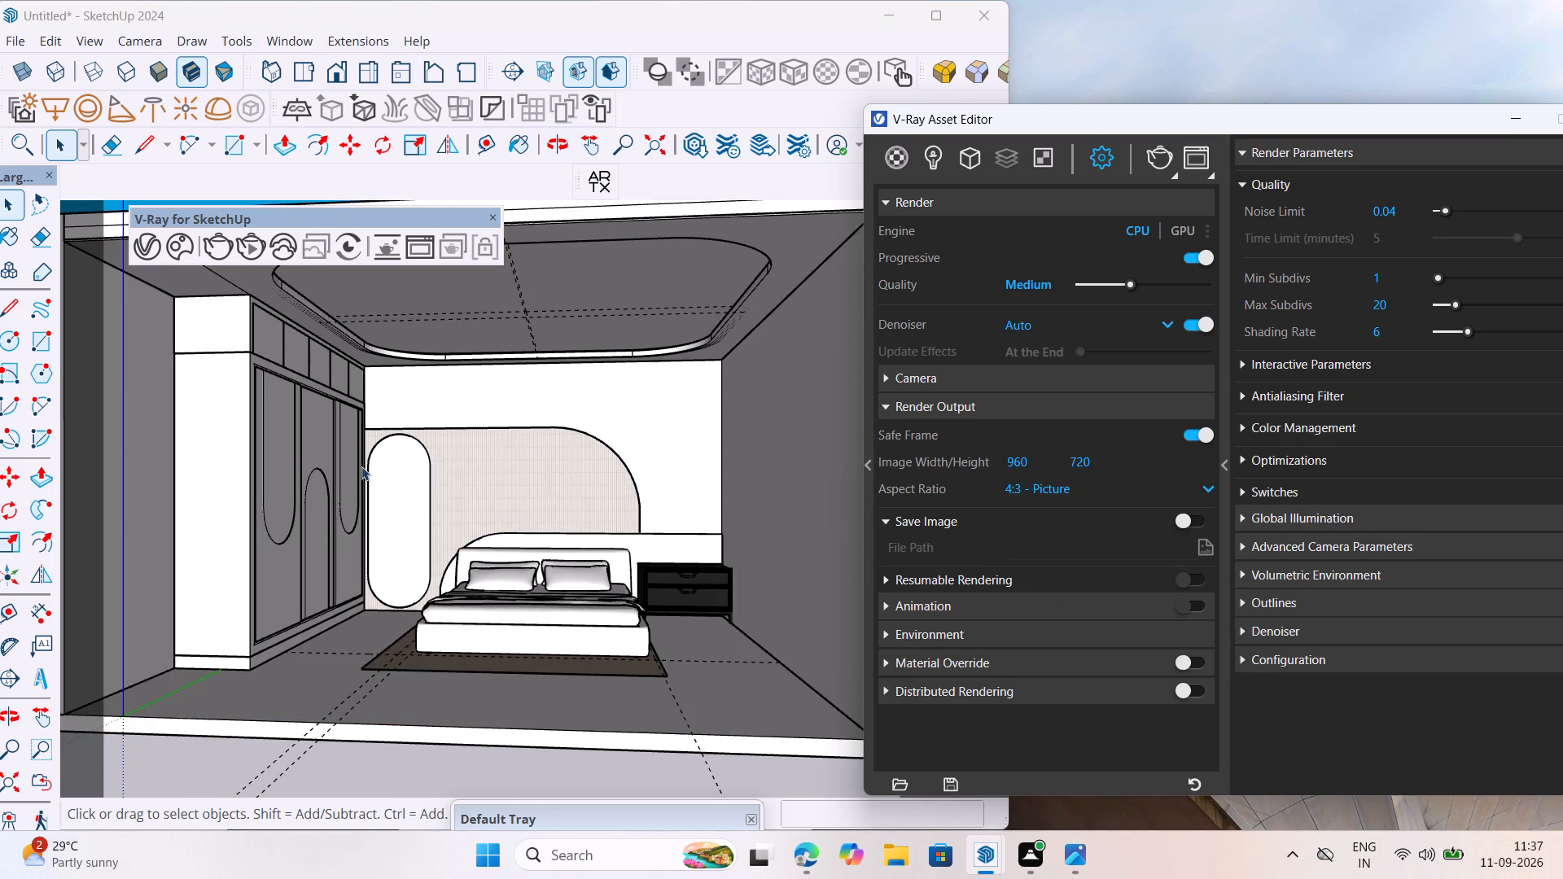
pyautogui.scroll(1, 366, 445)
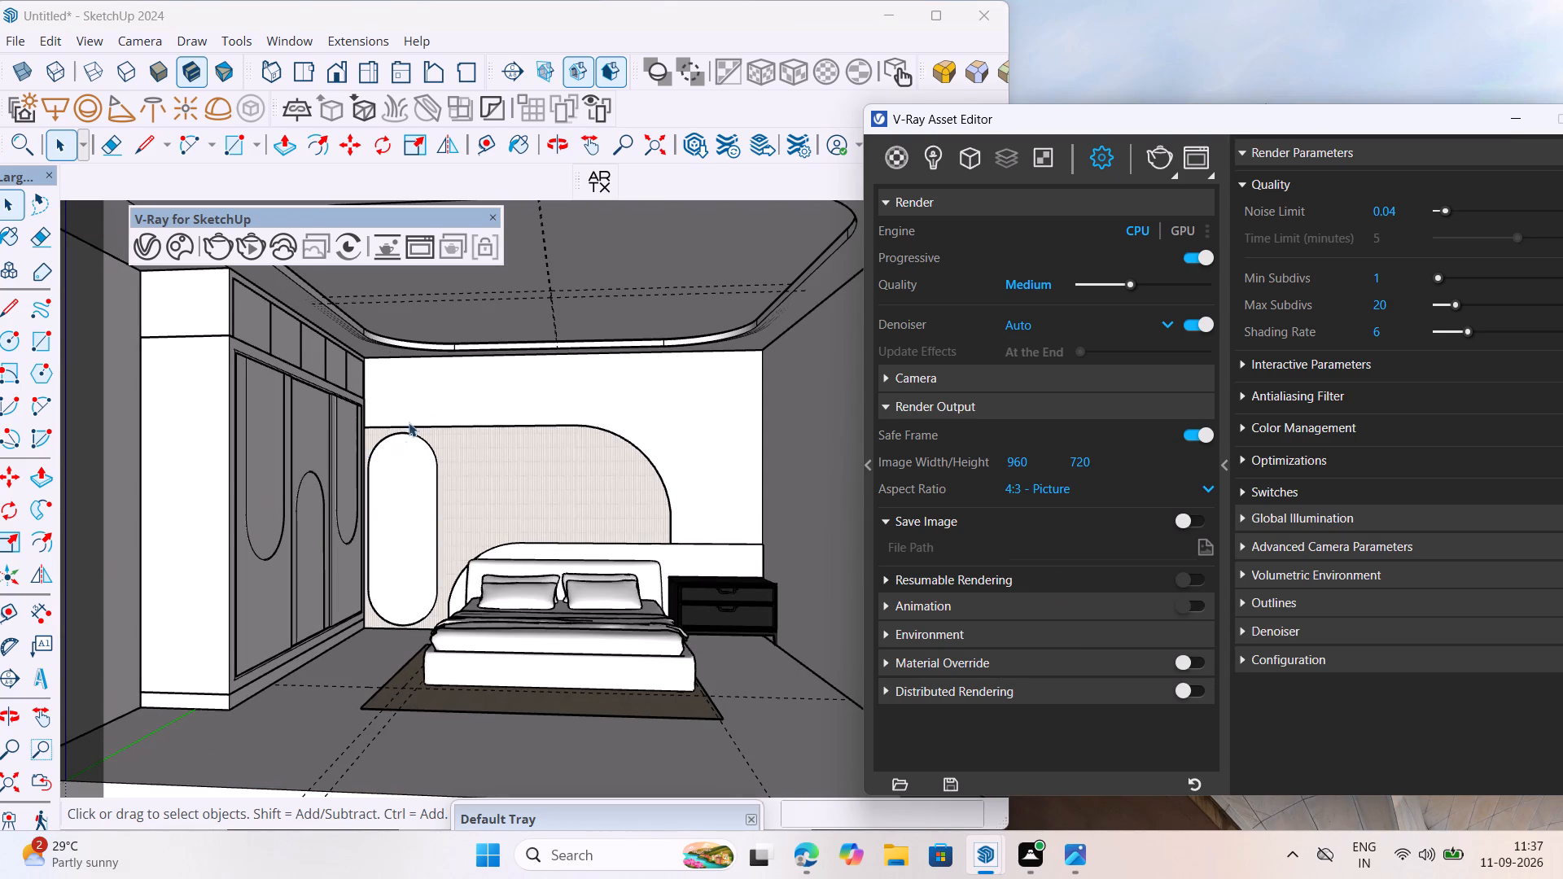
pyautogui.middleClick(409, 422)
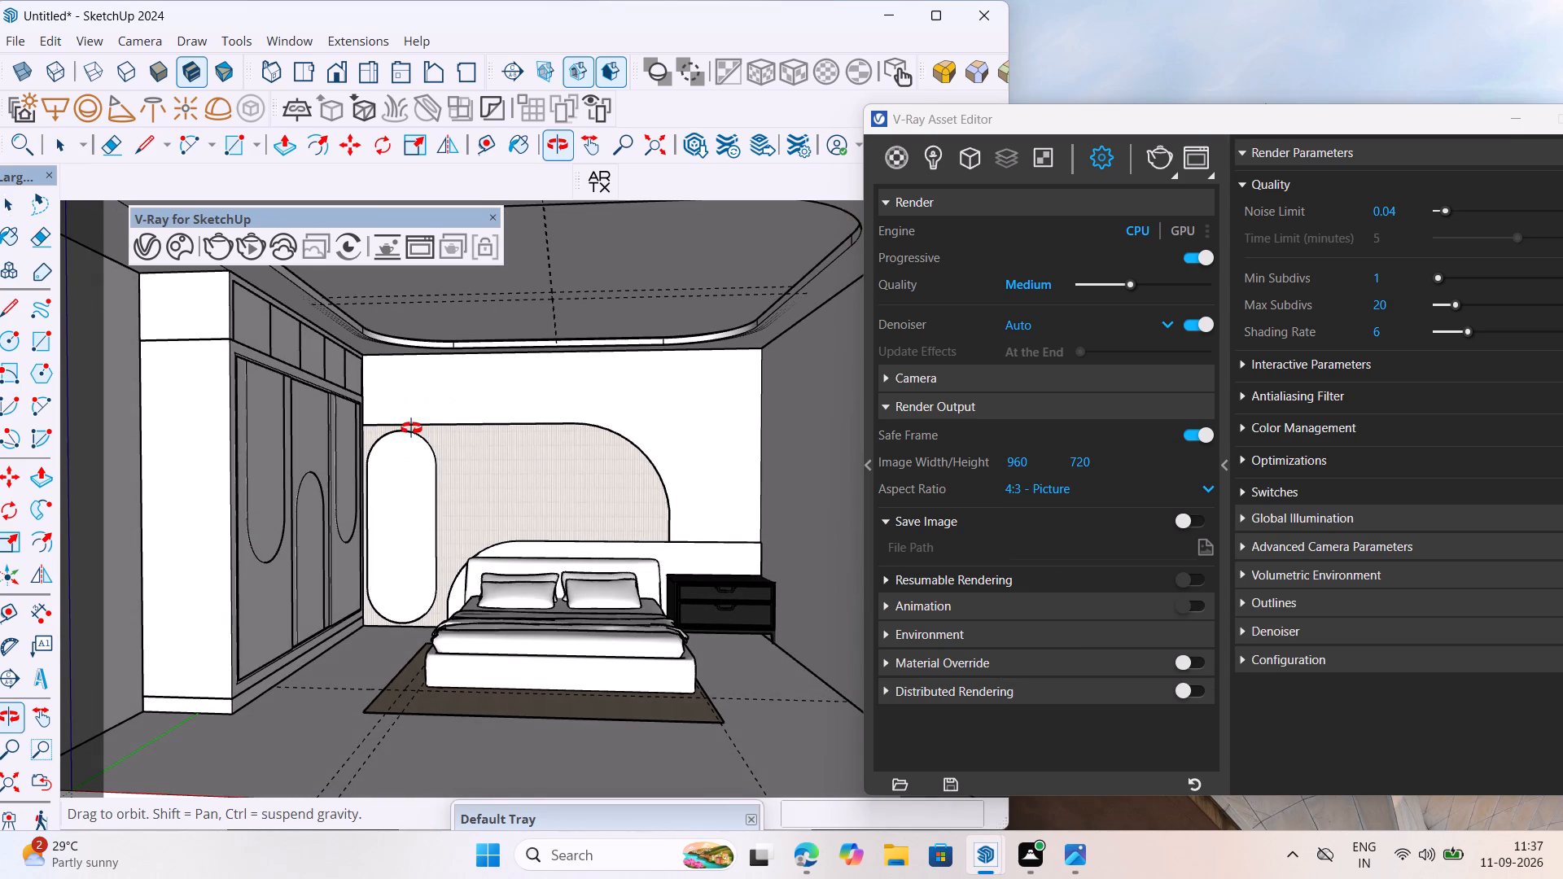
pyautogui.scroll(1, 411, 428)
pyautogui.middleClick(392, 439)
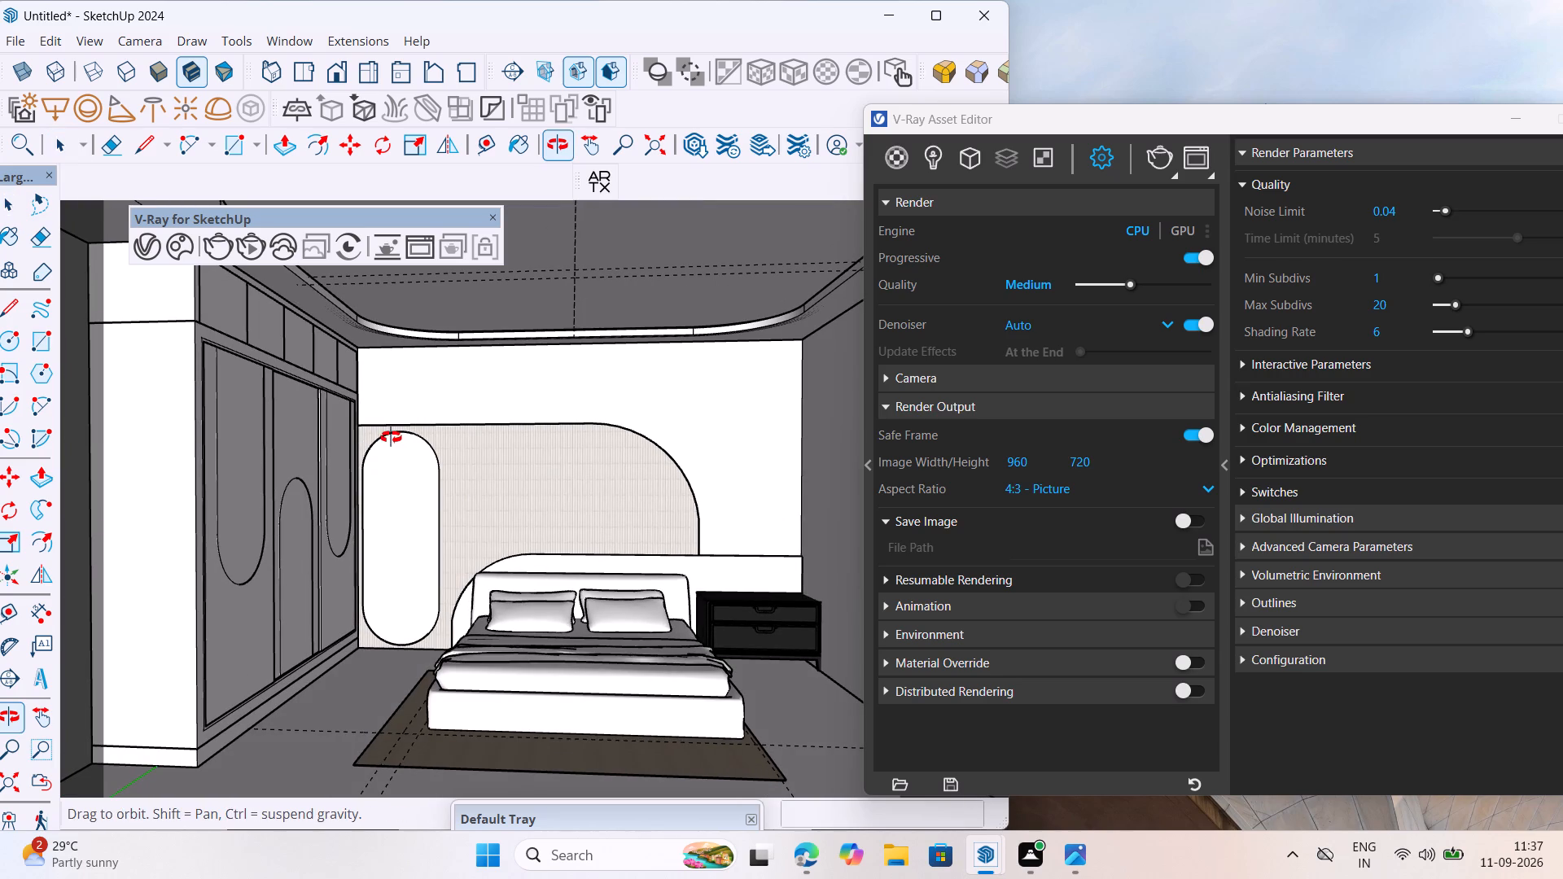
pyautogui.moveTo(1114, 120); pyautogui.dragTo(998, 129)
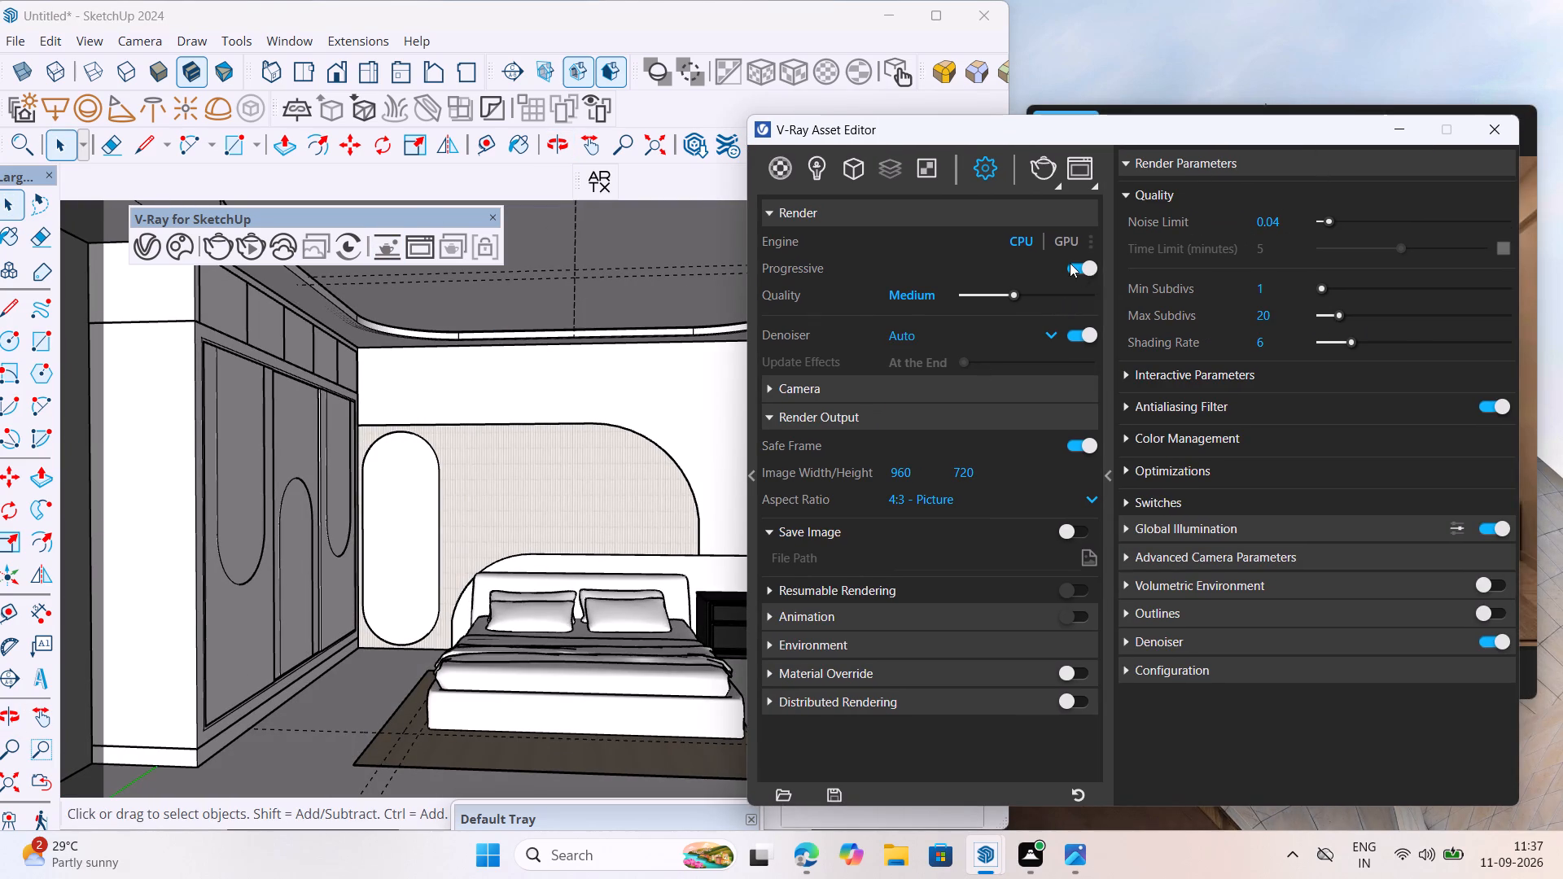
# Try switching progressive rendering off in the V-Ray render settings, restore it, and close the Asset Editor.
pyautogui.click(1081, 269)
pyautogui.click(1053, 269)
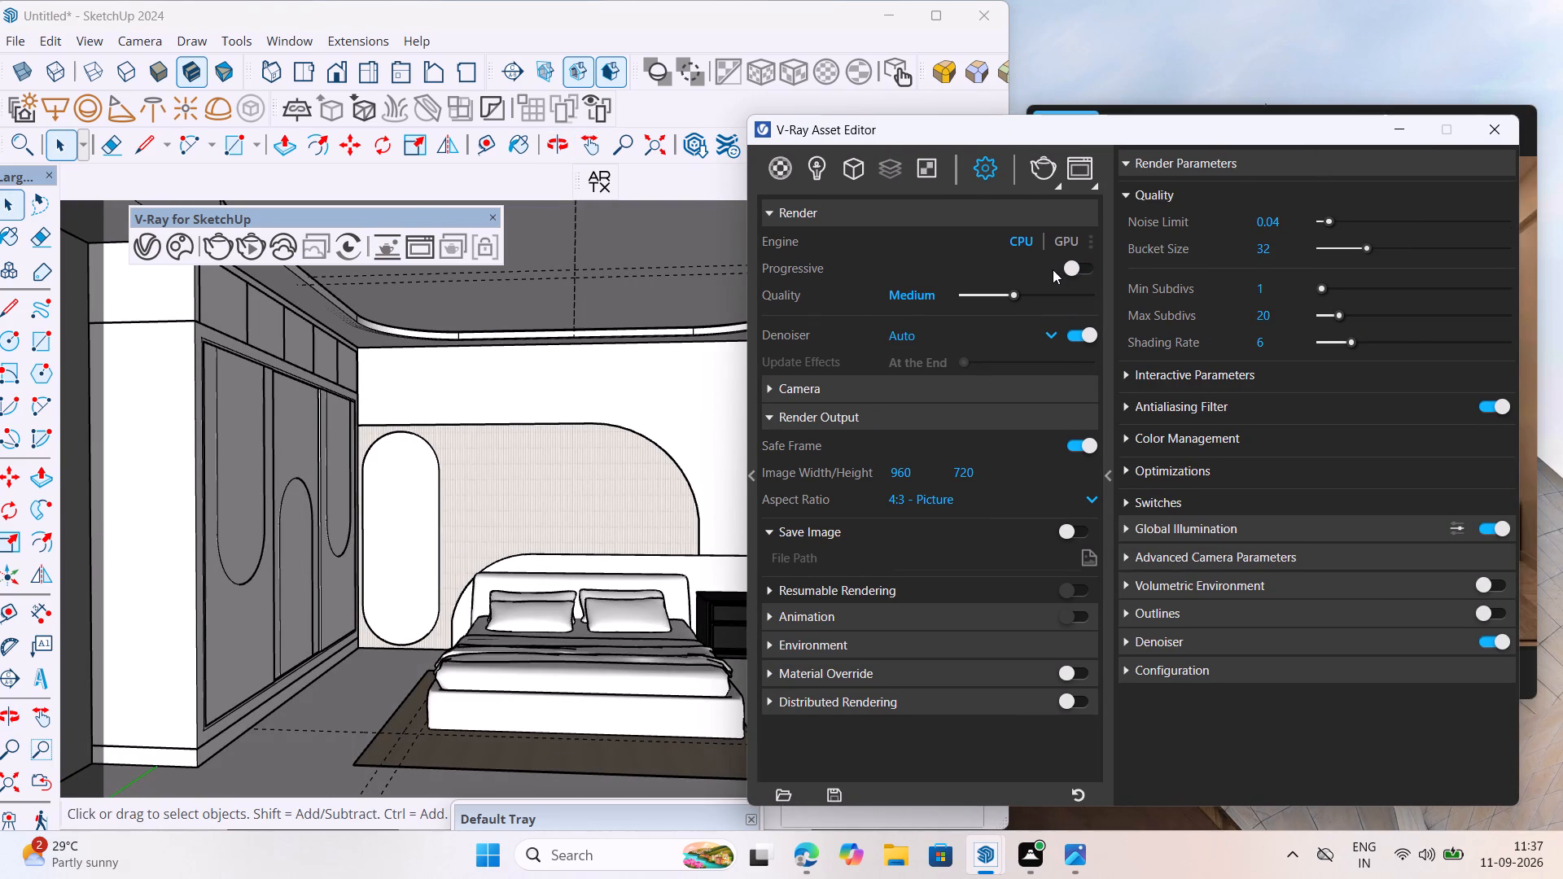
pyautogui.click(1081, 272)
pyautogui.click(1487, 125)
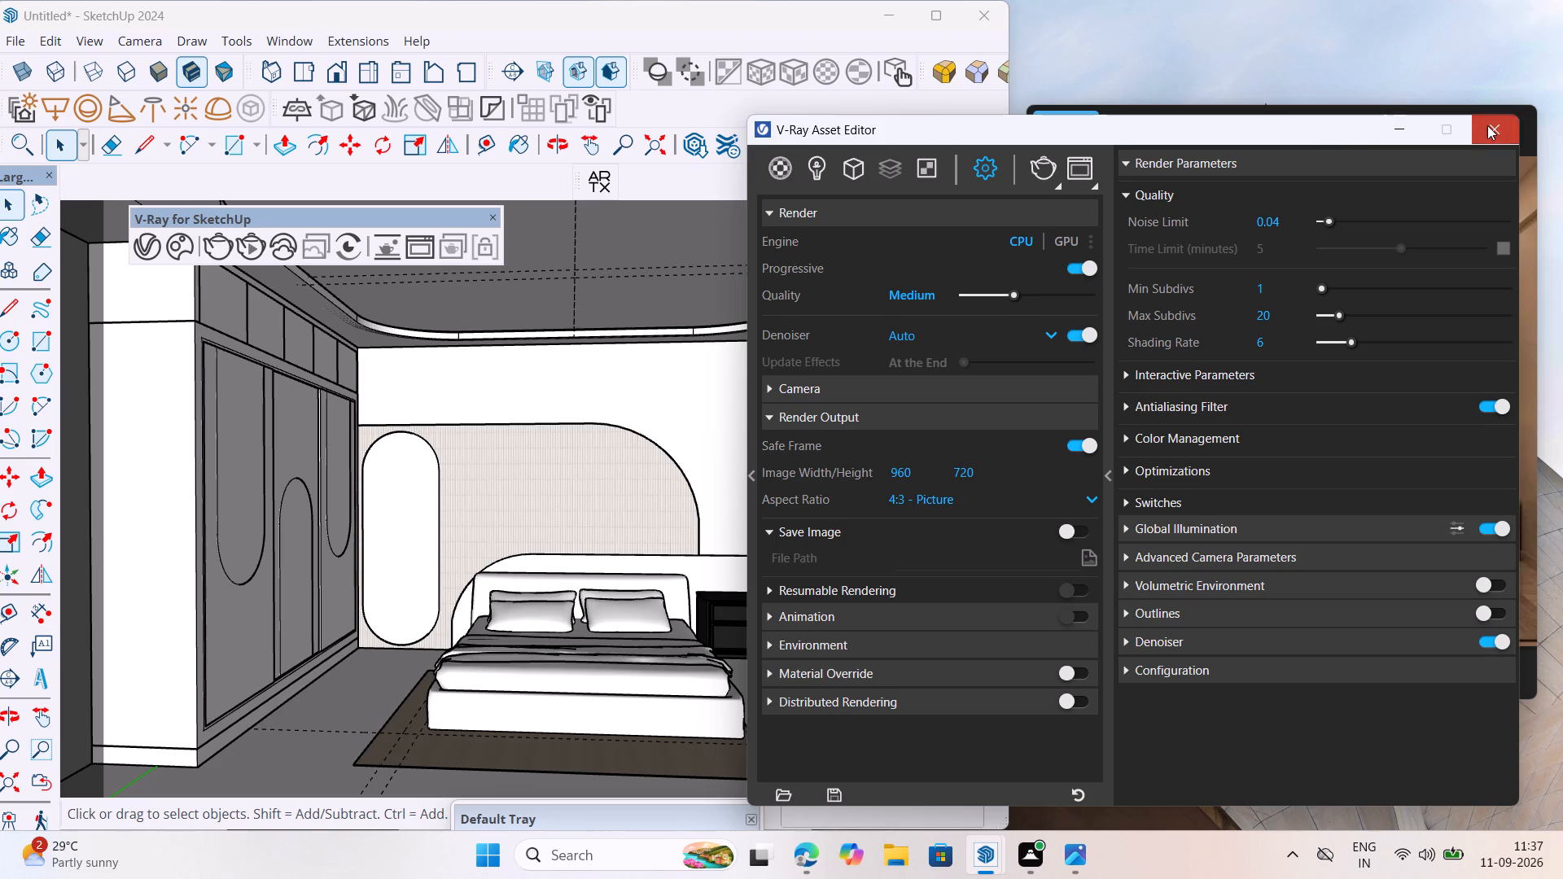
# Set the camera's field of view to 35 degrees.
pyautogui.scroll(-6, 558, 517)
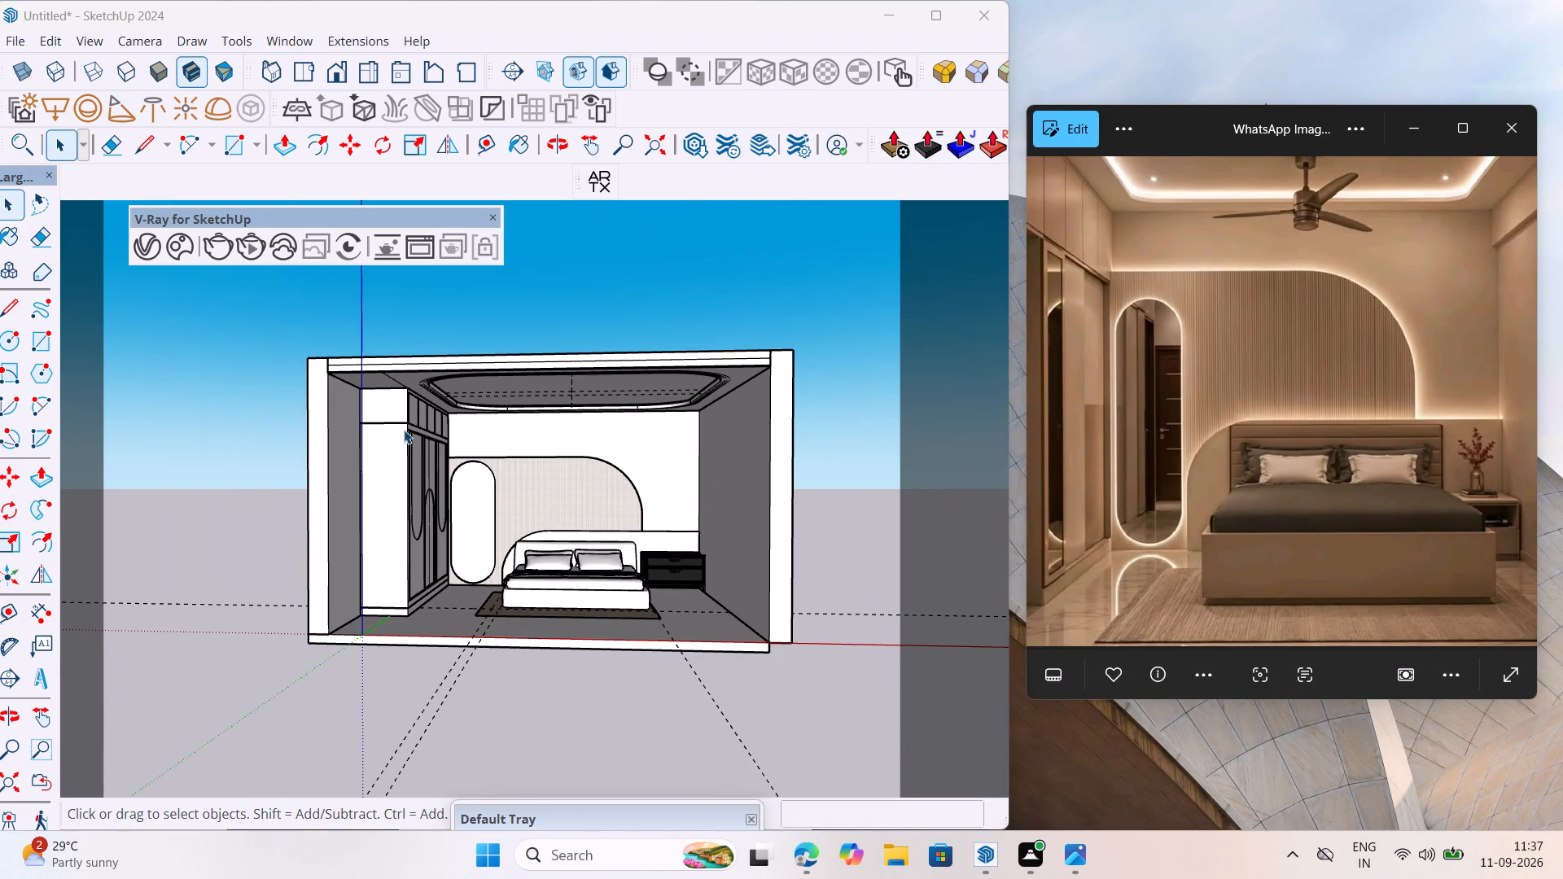
pyautogui.scroll(5, 447, 453)
pyautogui.click(94, 45)
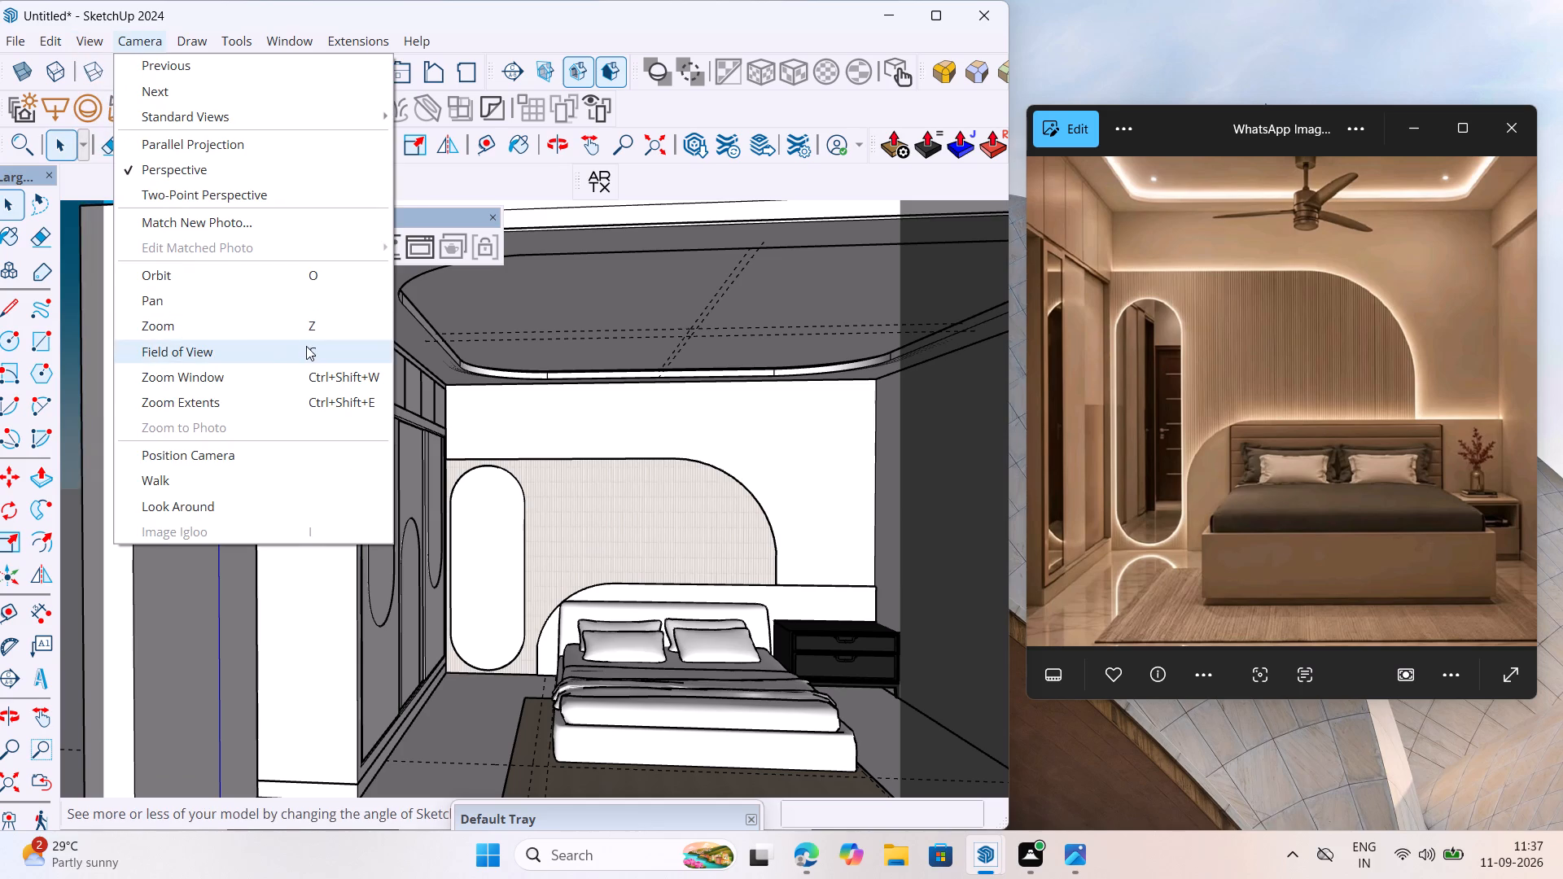
pyautogui.click(309, 346)
pyautogui.press('BackSpace')
pyautogui.write('35')
pyautogui.press('Return')
pyautogui.press('space')
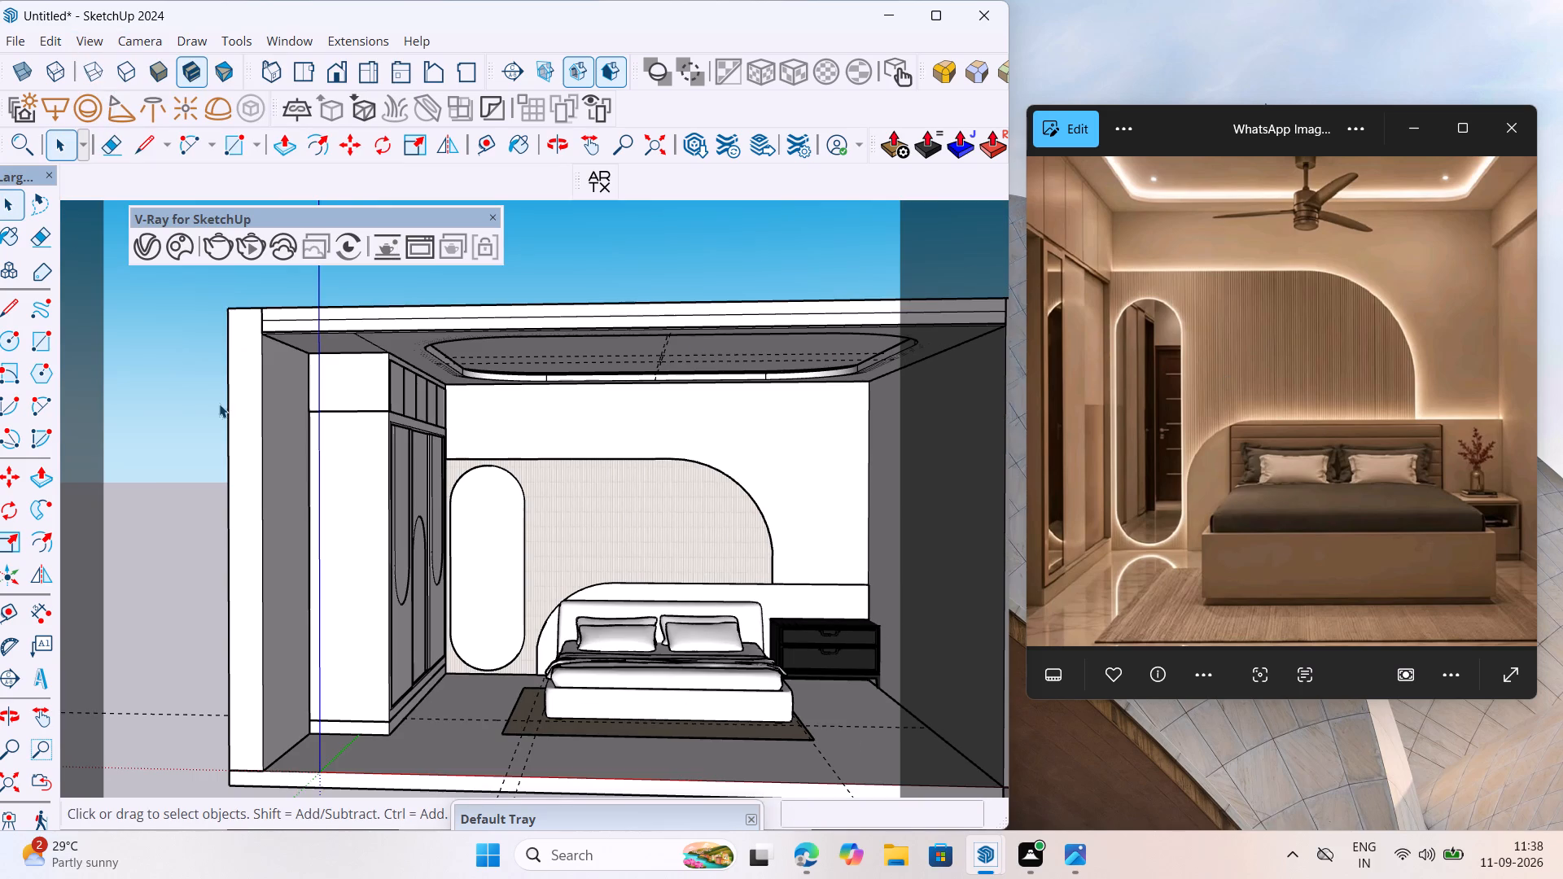
# Turn the camera to face the bed wall squarely from the room's open front.
pyautogui.scroll(-5, 427, 540)
pyautogui.moveTo(510, 504); pyautogui.dragTo(542, 508, button='middle')
pyautogui.scroll(4, 568, 461)
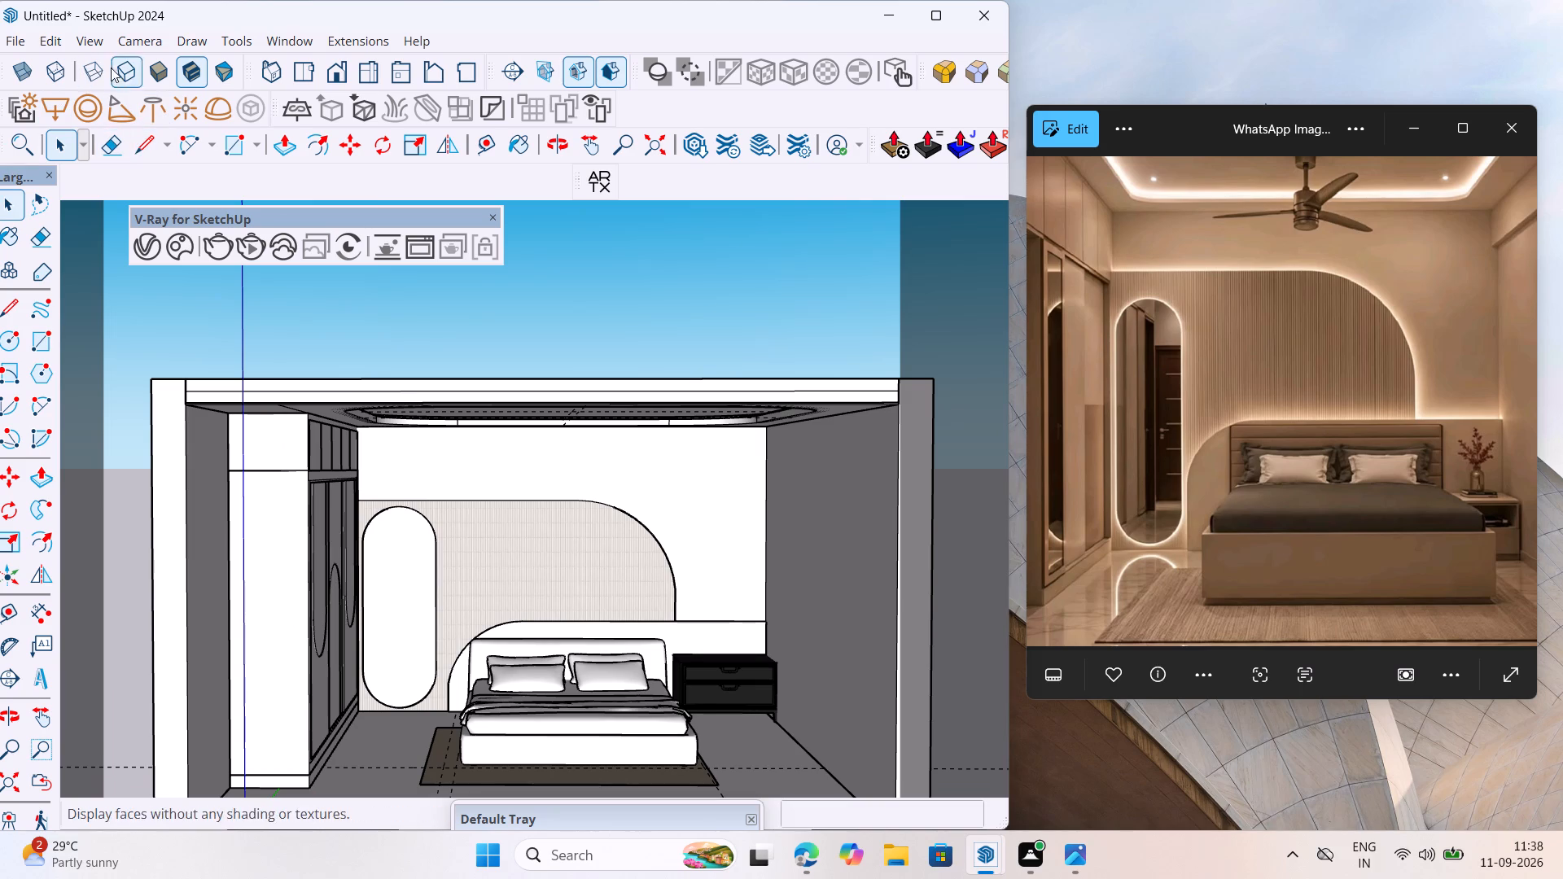
# Undock the Styles toolbar and close it.
pyautogui.moveTo(7, 65); pyautogui.dragTo(795, 416)
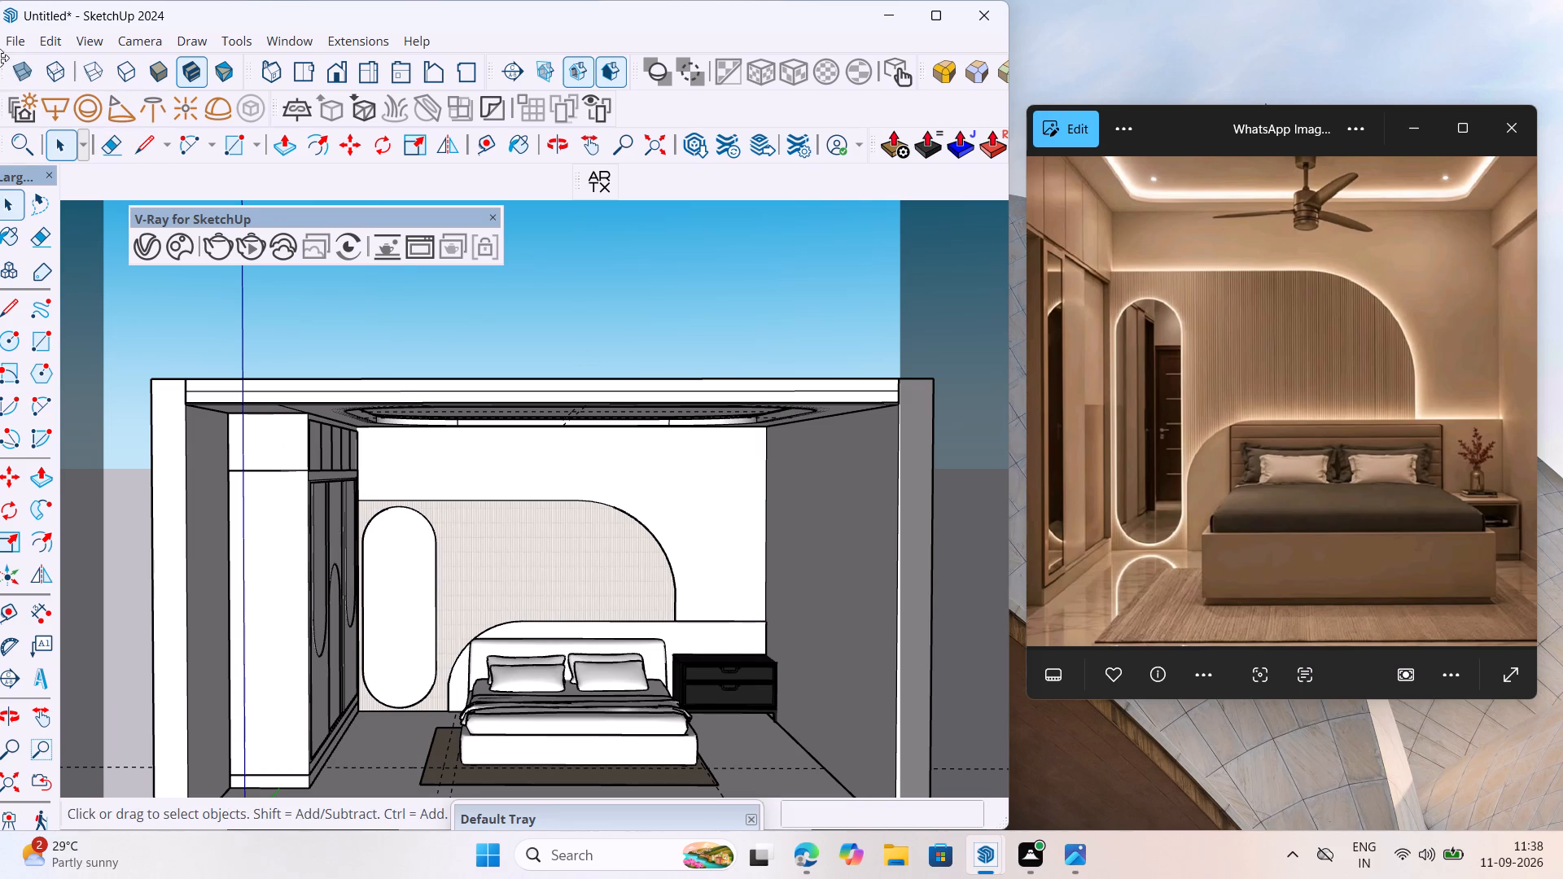
pyautogui.moveTo(0, 70); pyautogui.dragTo(579, 281)
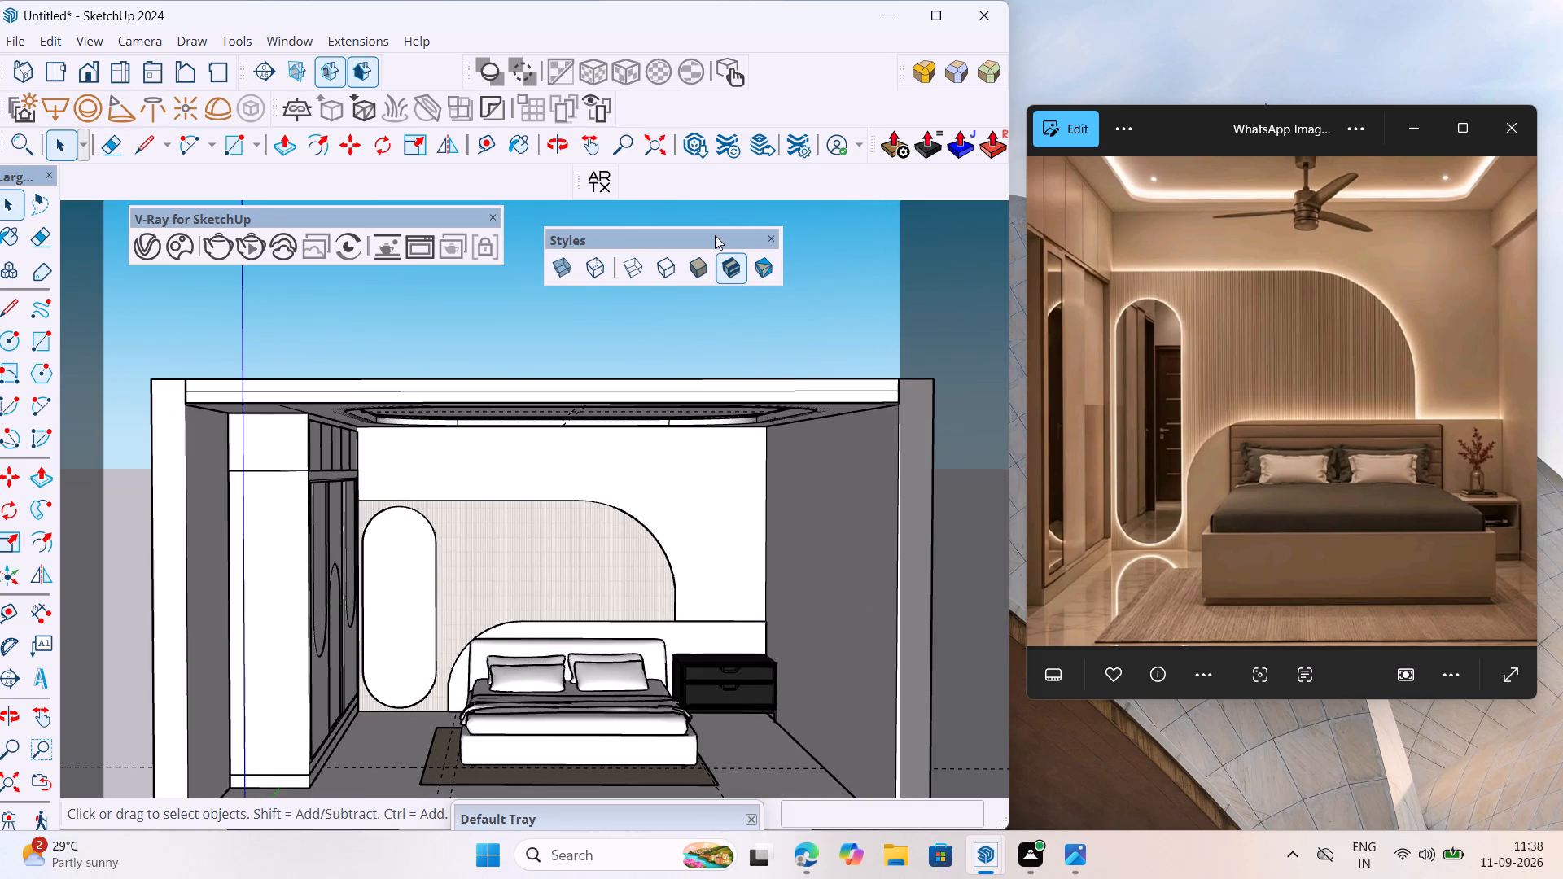
pyautogui.click(776, 235)
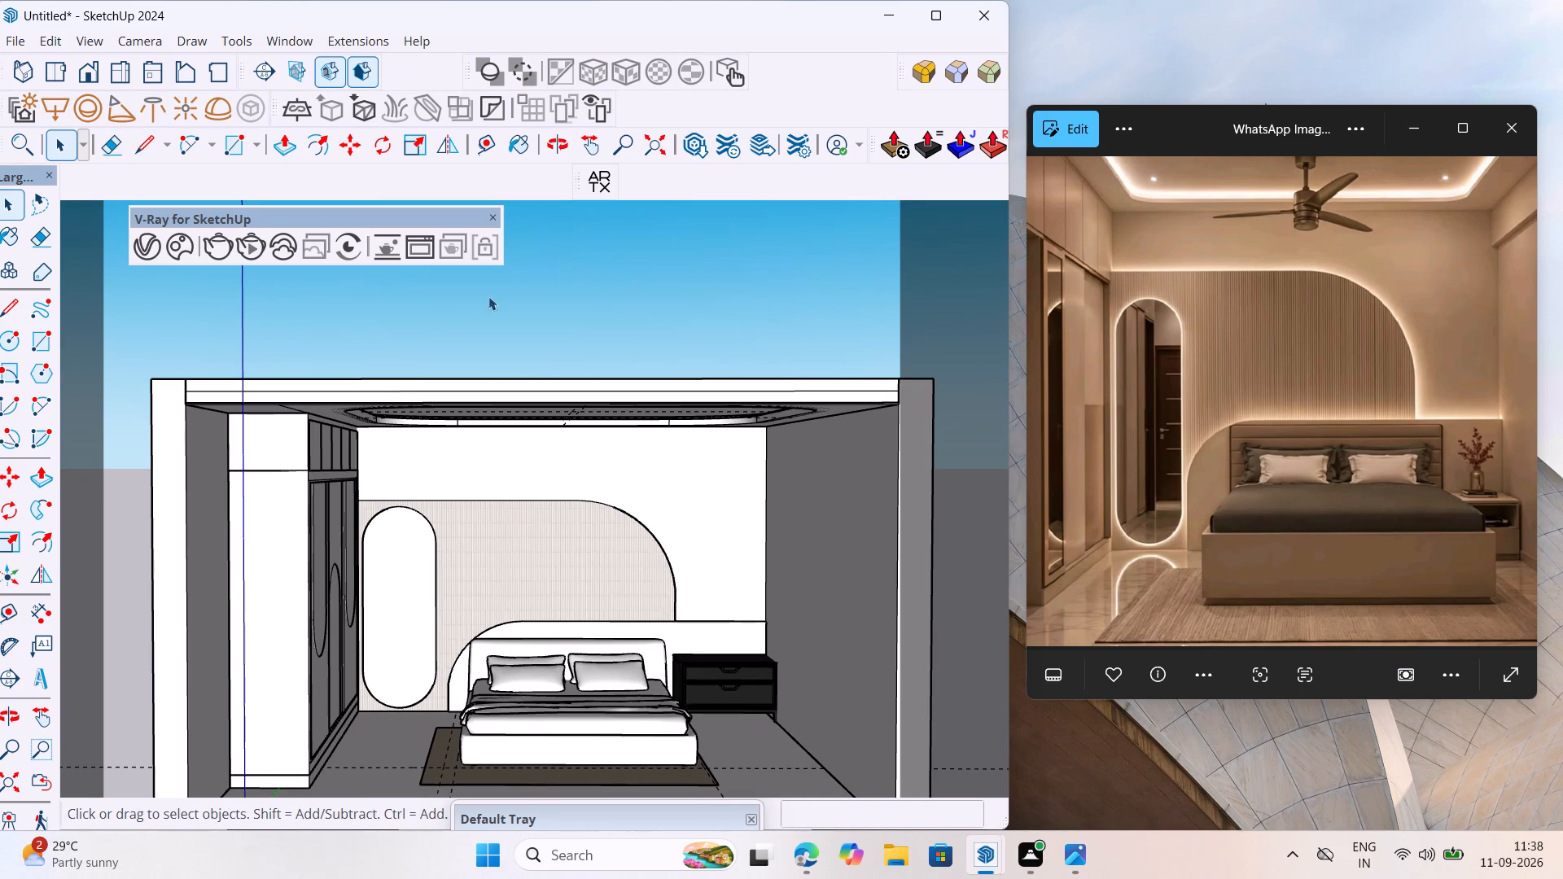
# Switch the bedroom camera from Perspective to Two-Point Perspective with the whole open front in view.
pyautogui.scroll(1, 523, 391)
pyautogui.scroll(-5, 523, 408)
pyautogui.scroll(4, 553, 528)
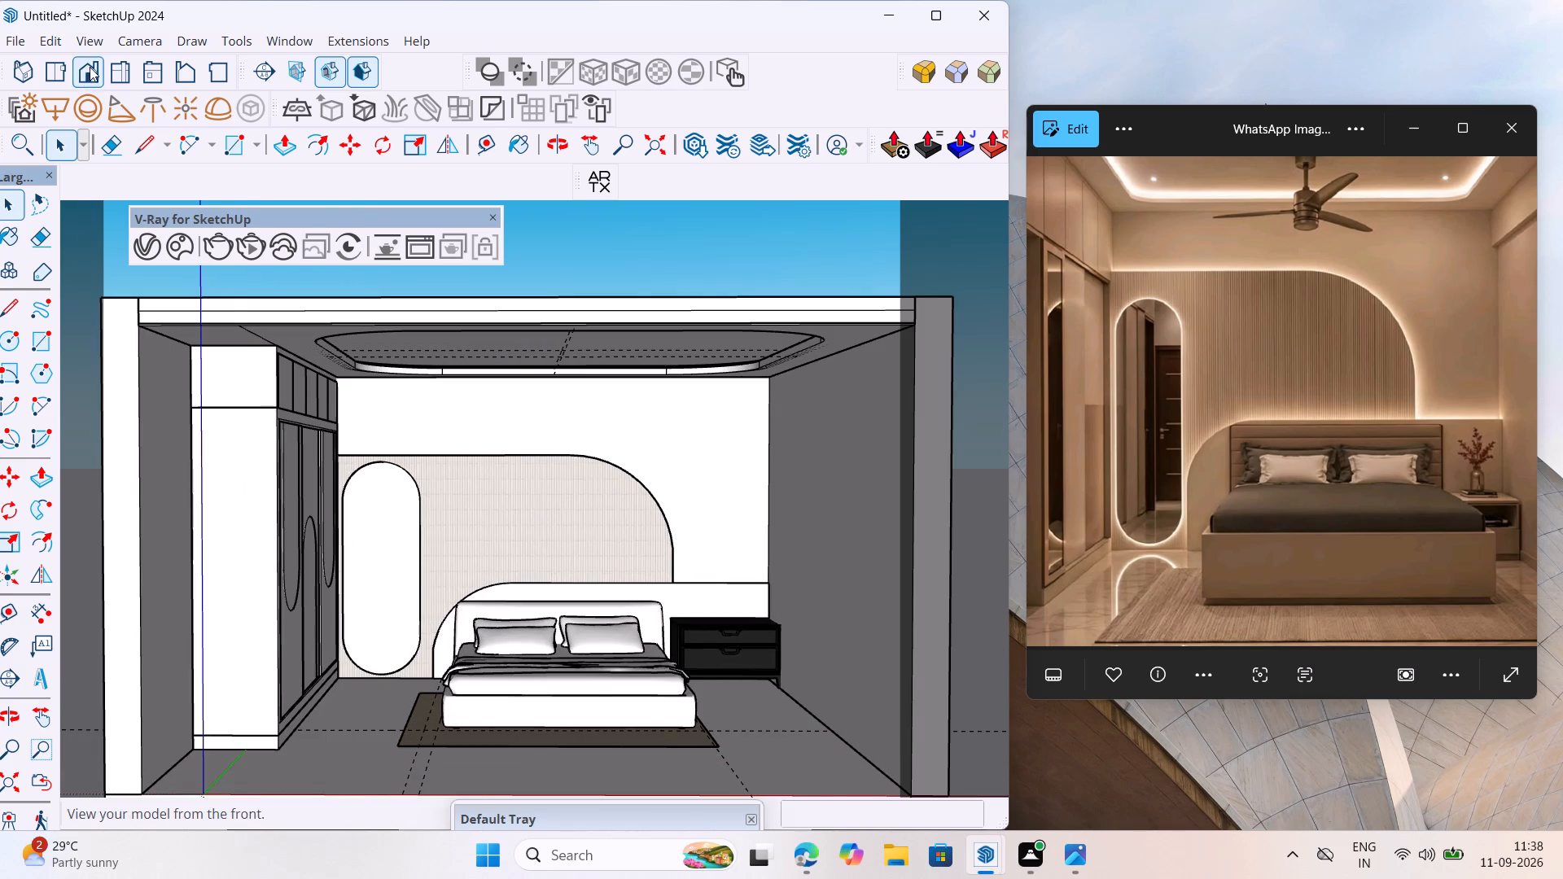
pyautogui.click(93, 42)
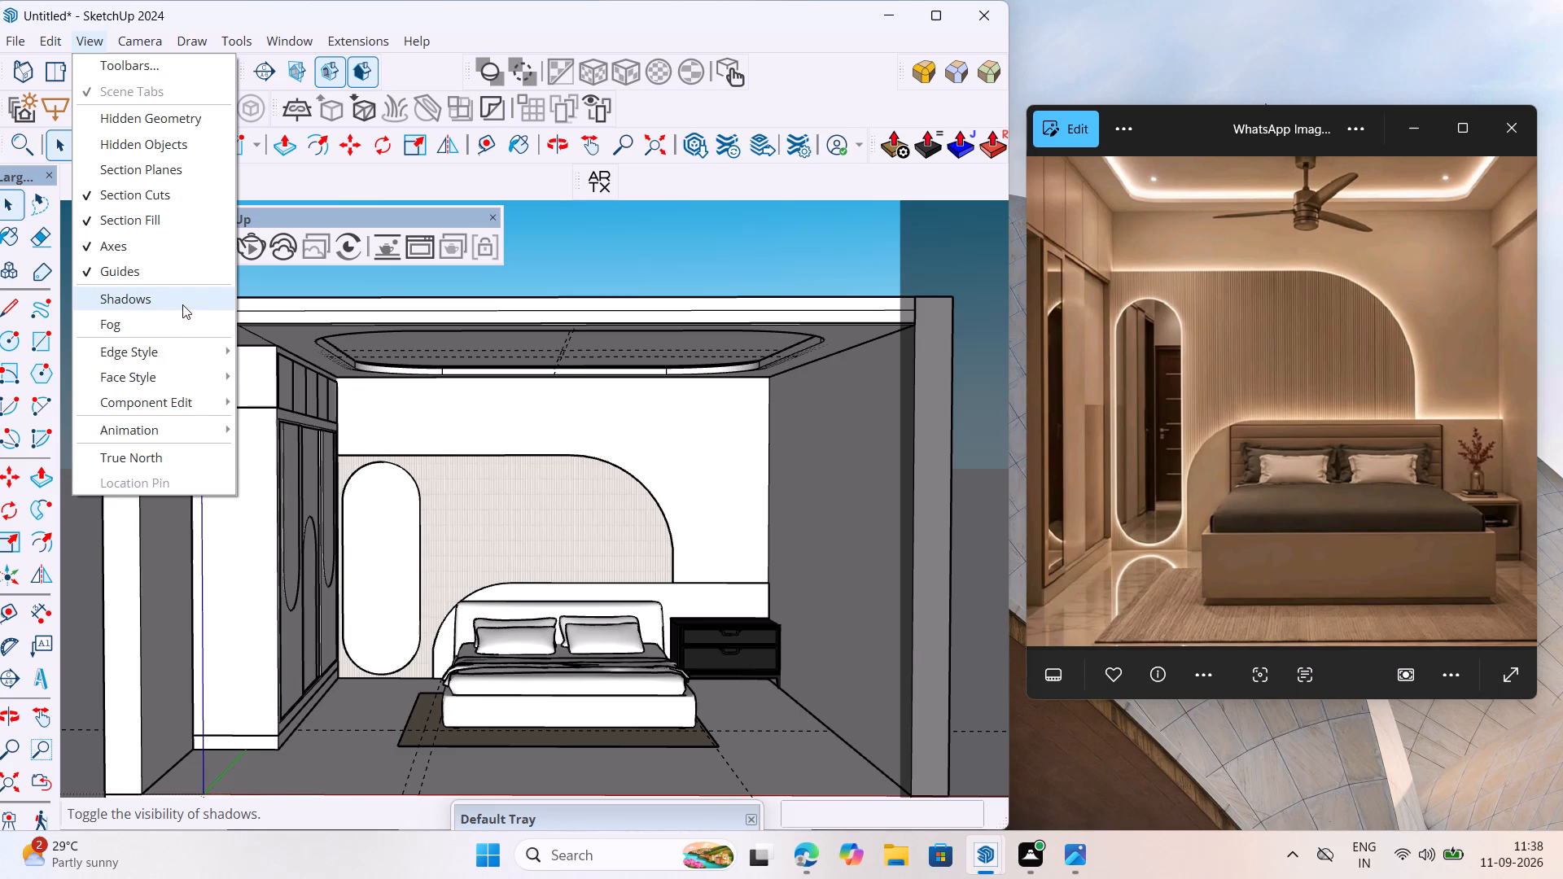
pyautogui.click(219, 192)
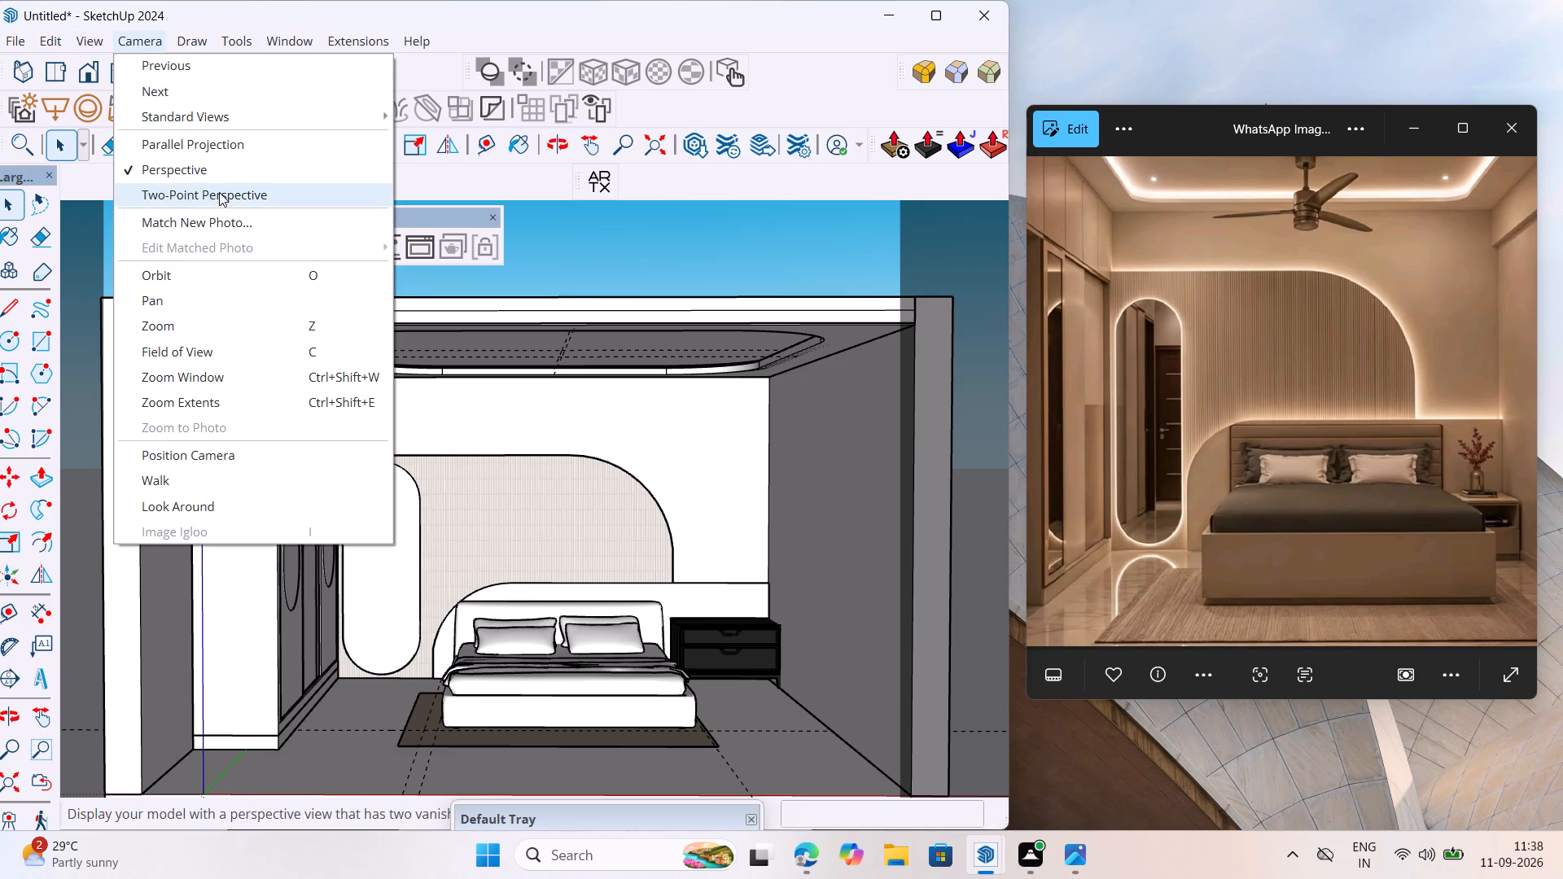
pyautogui.moveTo(407, 494); pyautogui.dragTo(406, 432)
# Dock the floating V-Ray for SketchUp toolbar with the other toolbars above the viewport.
pyautogui.moveTo(367, 221); pyautogui.dragTo(351, 177)
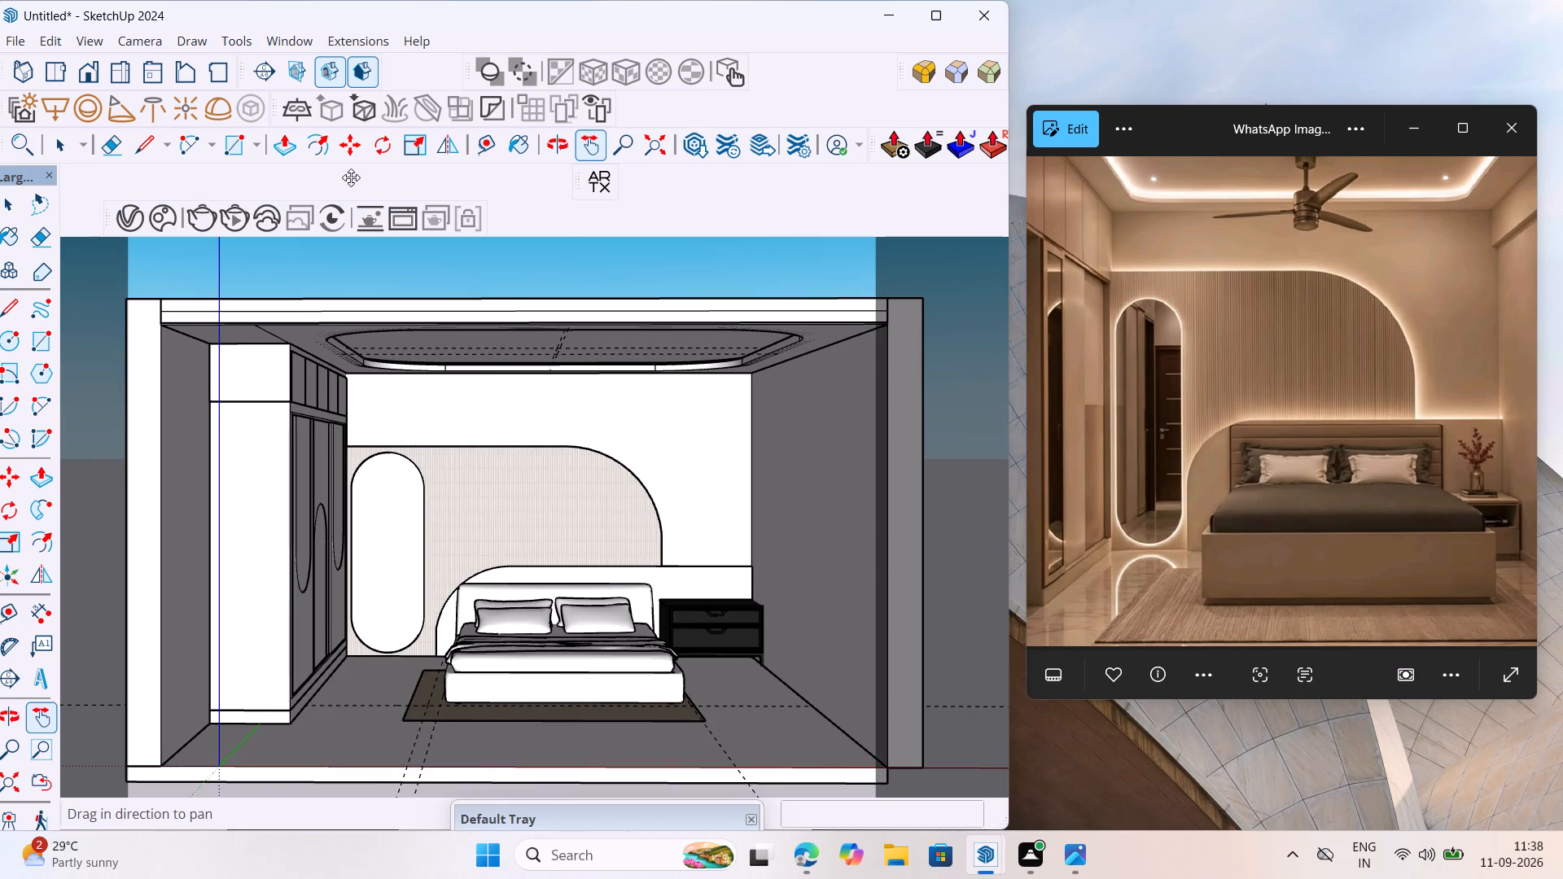
pyautogui.moveTo(351, 177); pyautogui.dragTo(345, 167)
# Frame the two-point perspective view closer to the bed wall, keeping the wardrobe, bed, rug and drawer unit inside the safe frame.
pyautogui.scroll(1, 377, 343)
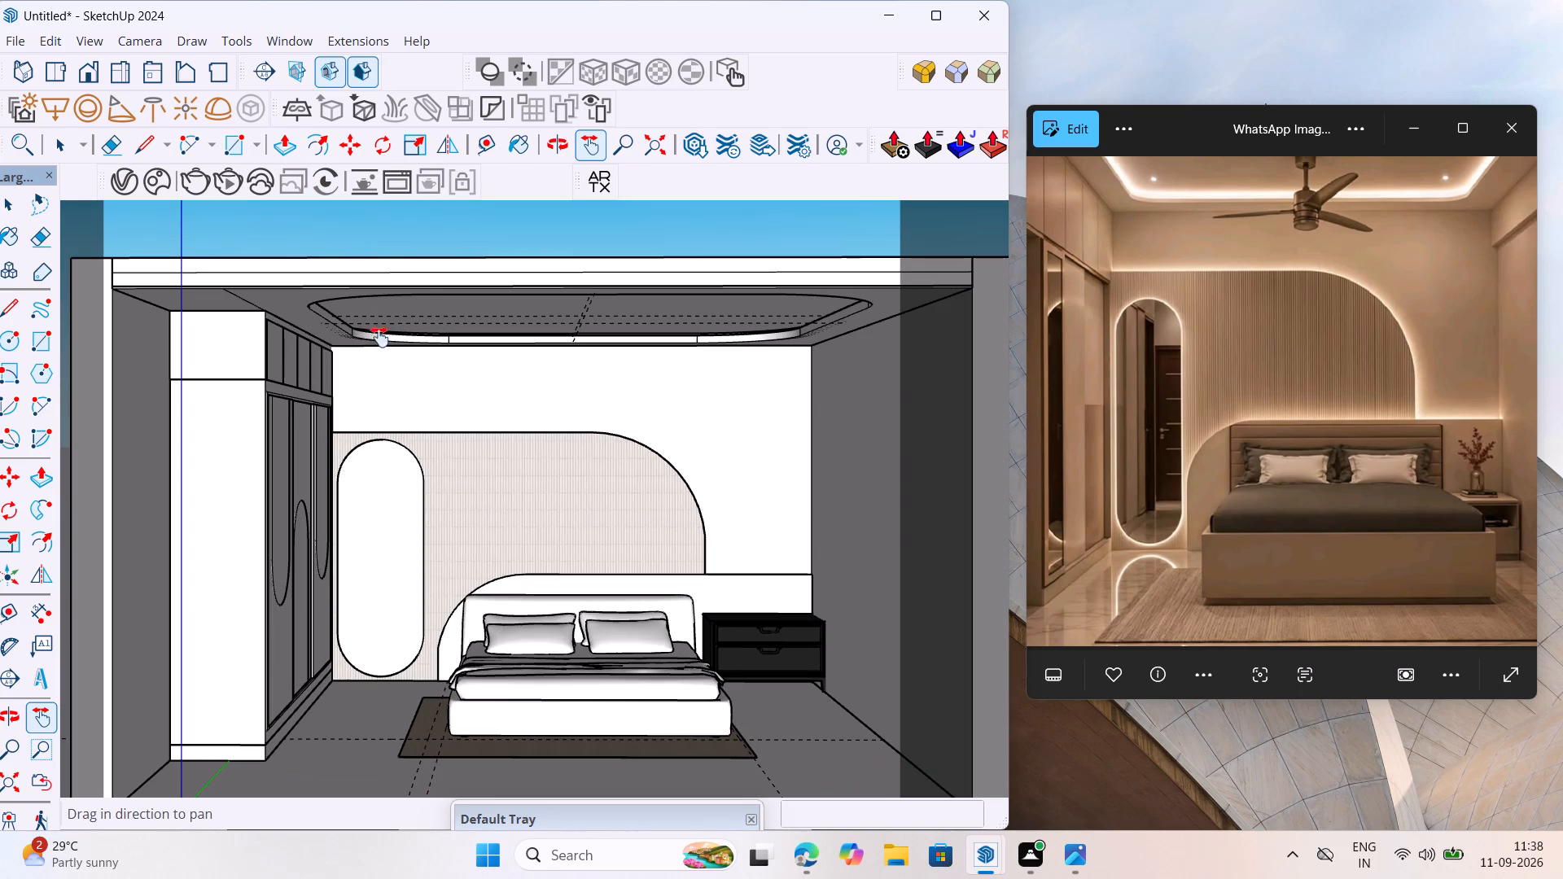
pyautogui.scroll(-1, 437, 386)
pyautogui.moveTo(450, 590); pyautogui.dragTo(451, 579)
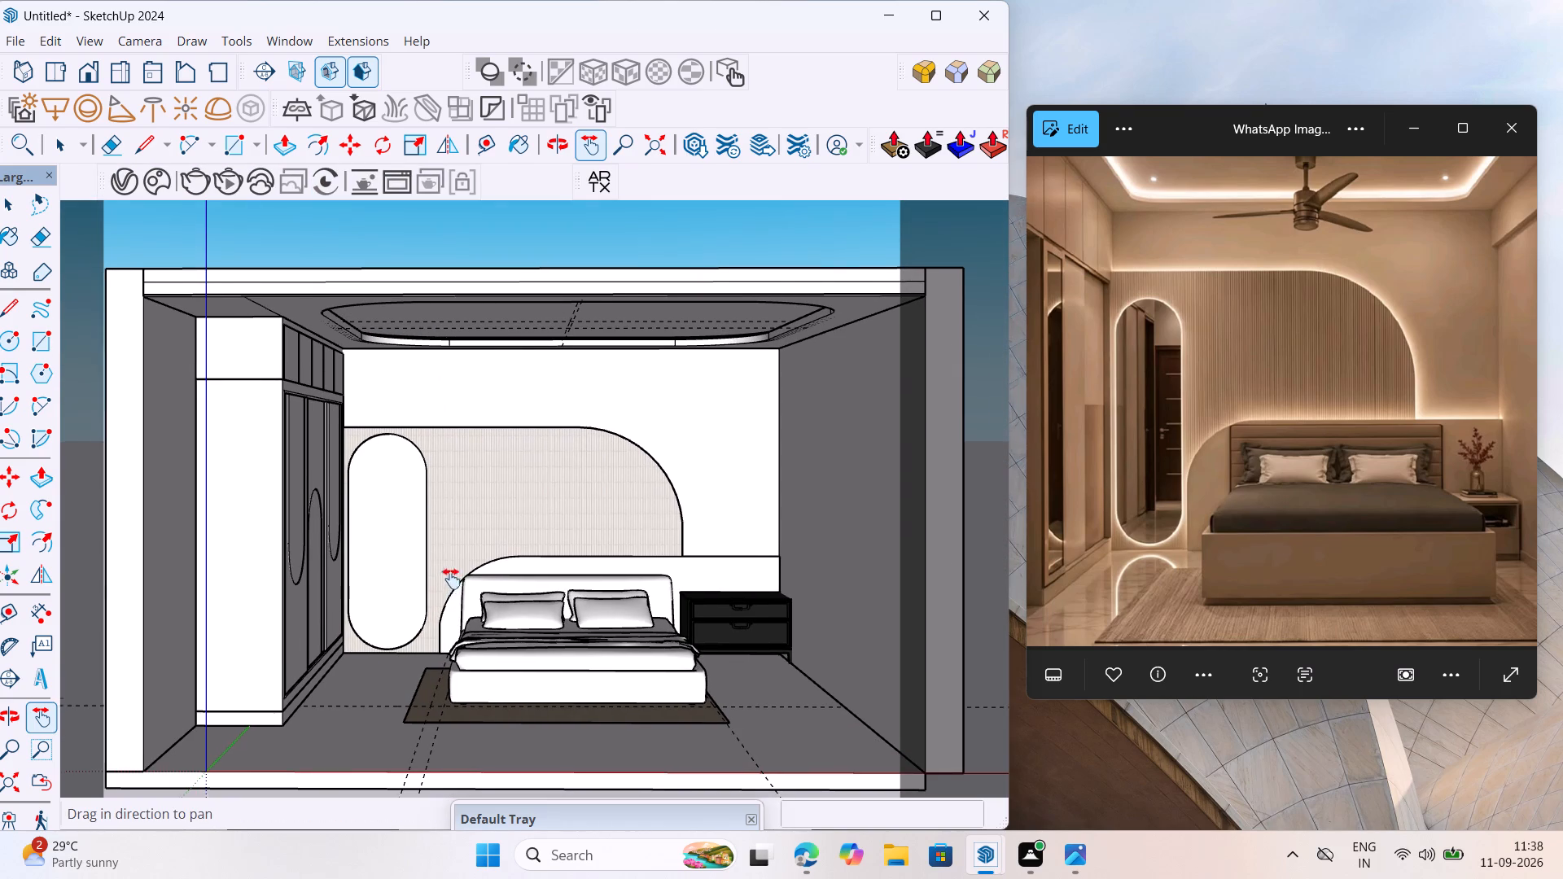
pyautogui.moveTo(451, 579); pyautogui.dragTo(448, 563)
pyautogui.scroll(2, 439, 552)
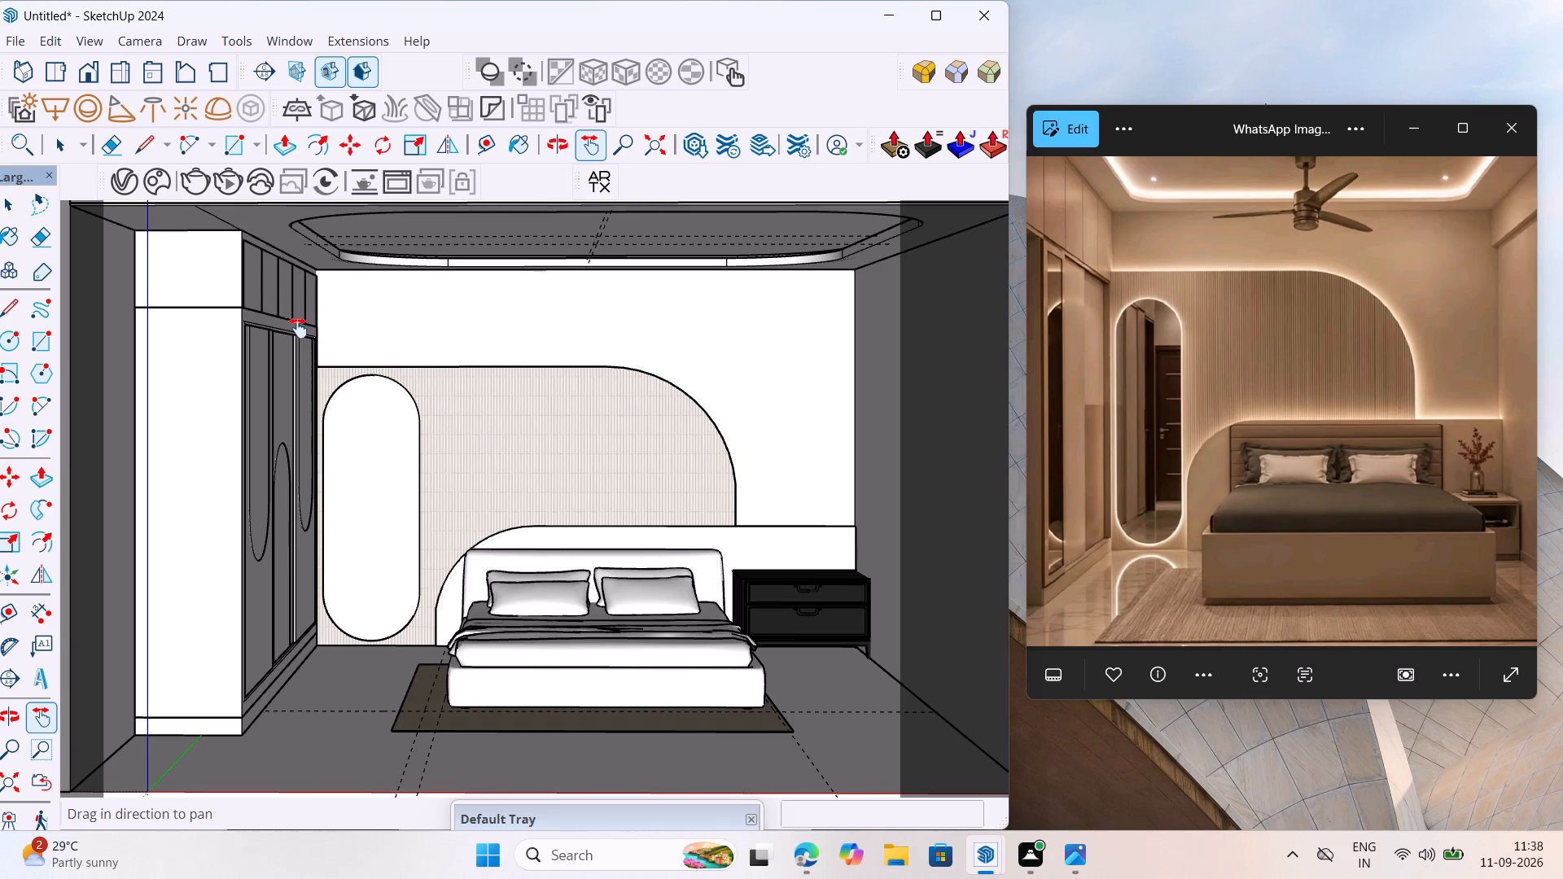
pyautogui.moveTo(298, 328); pyautogui.dragTo(288, 338)
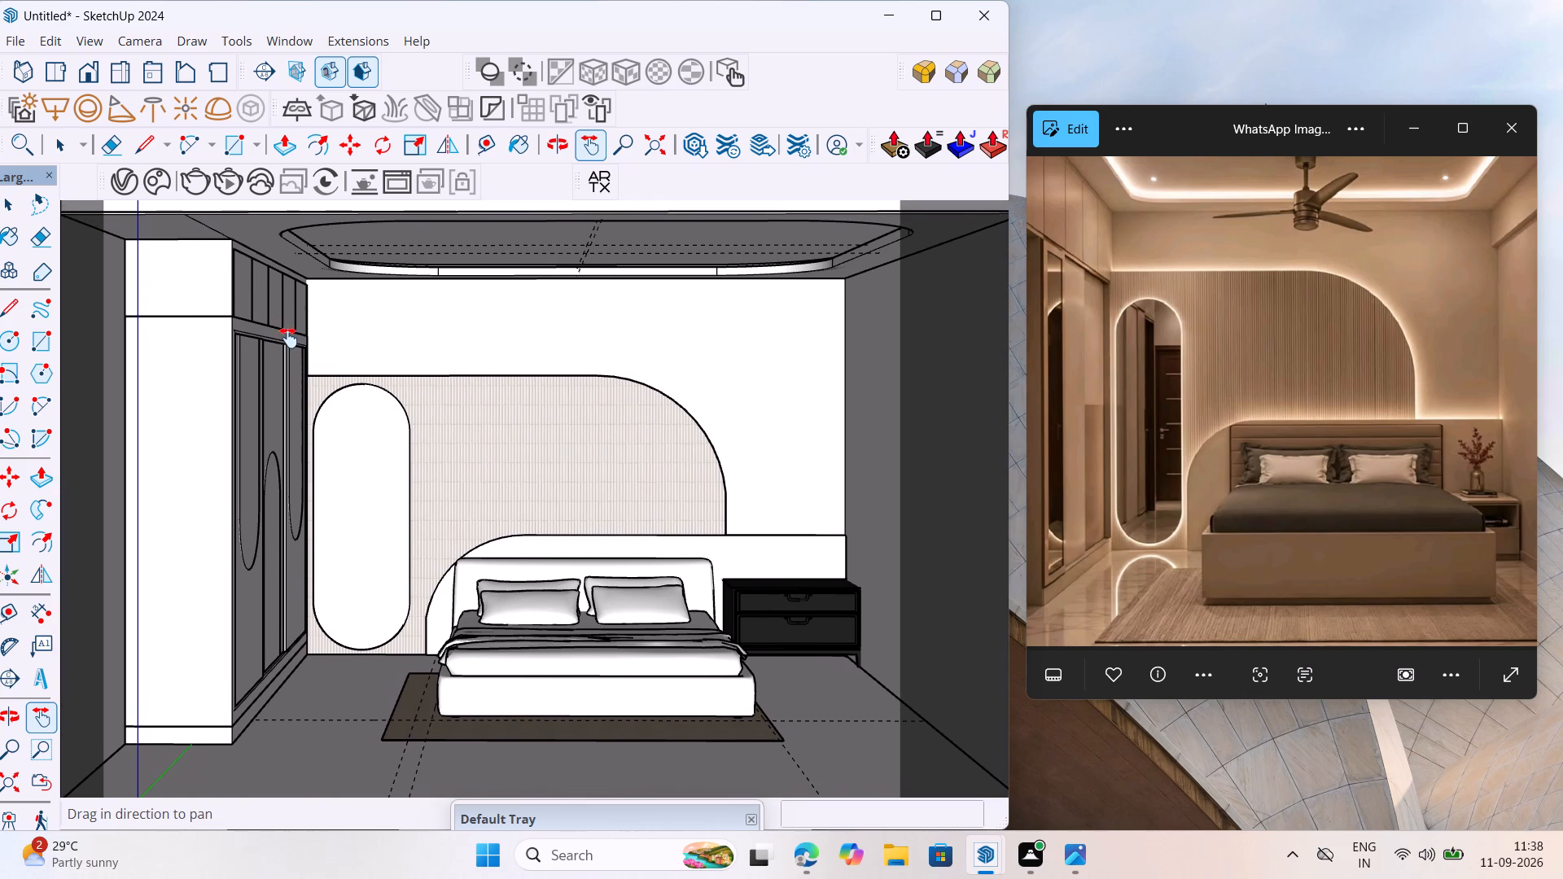
pyautogui.moveTo(288, 338); pyautogui.dragTo(287, 339)
pyautogui.click(6, 746)
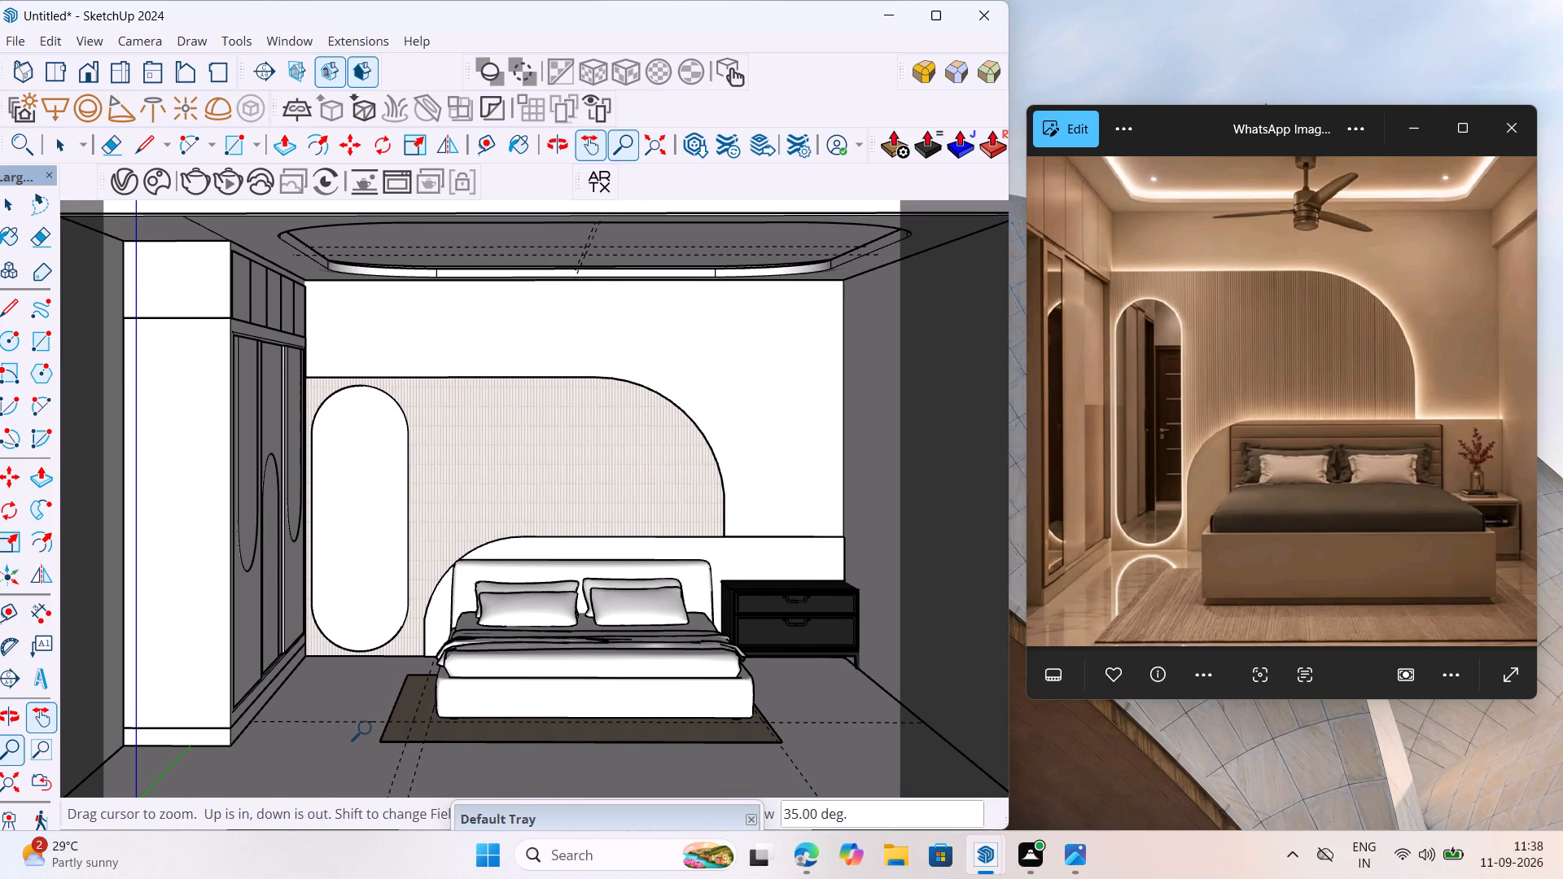
pyautogui.moveTo(369, 728); pyautogui.dragTo(363, 726)
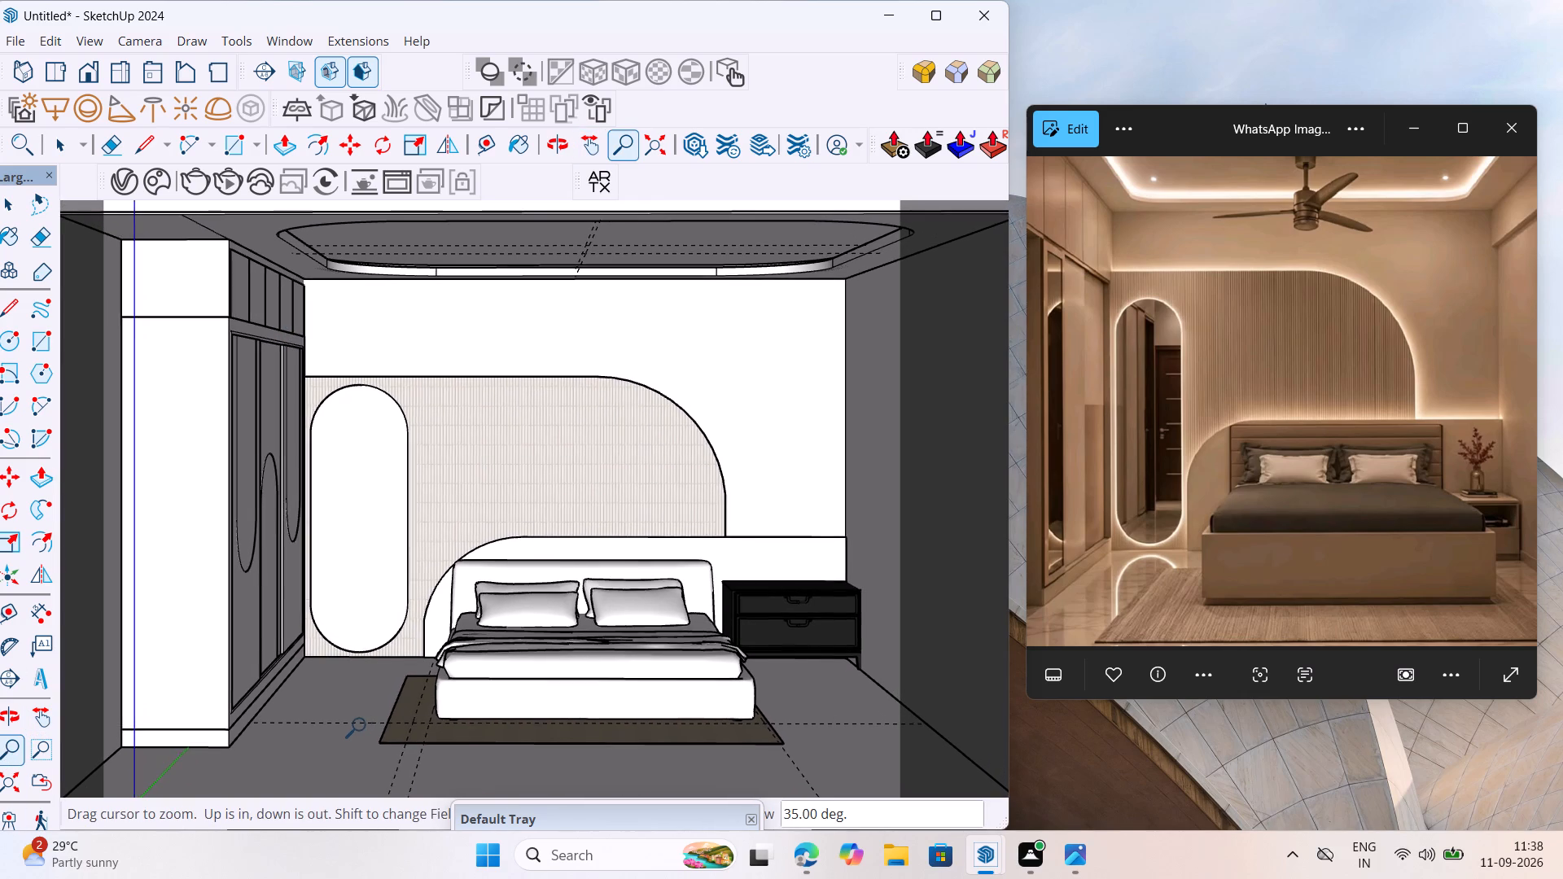
pyautogui.moveTo(363, 726); pyautogui.dragTo(364, 705)
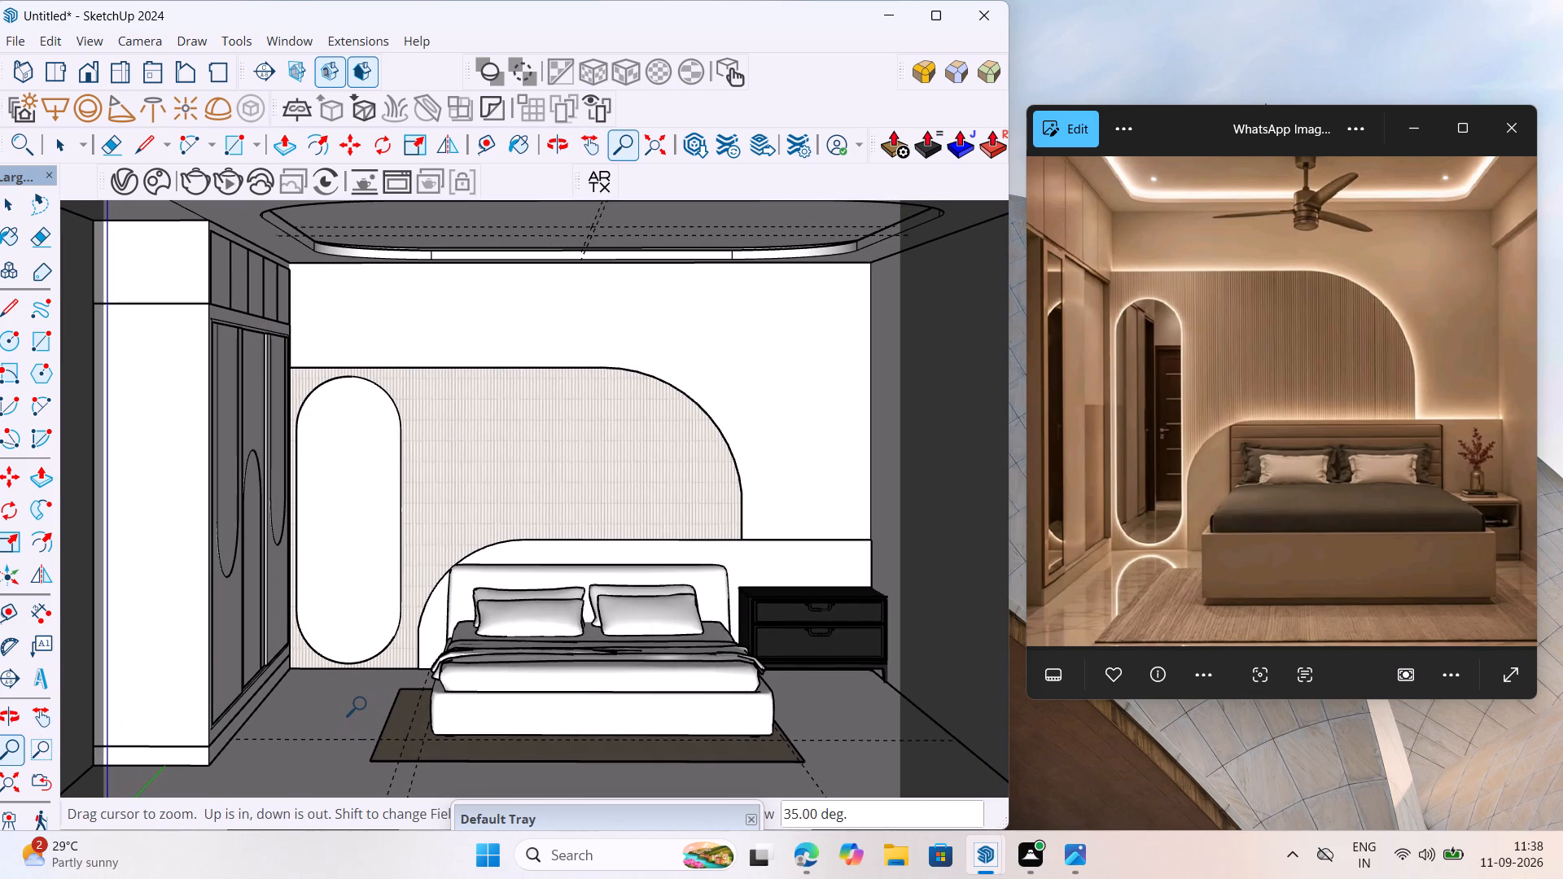
pyautogui.moveTo(364, 705); pyautogui.dragTo(366, 706)
pyautogui.click(48, 712)
pyautogui.moveTo(146, 687); pyautogui.dragTo(147, 687)
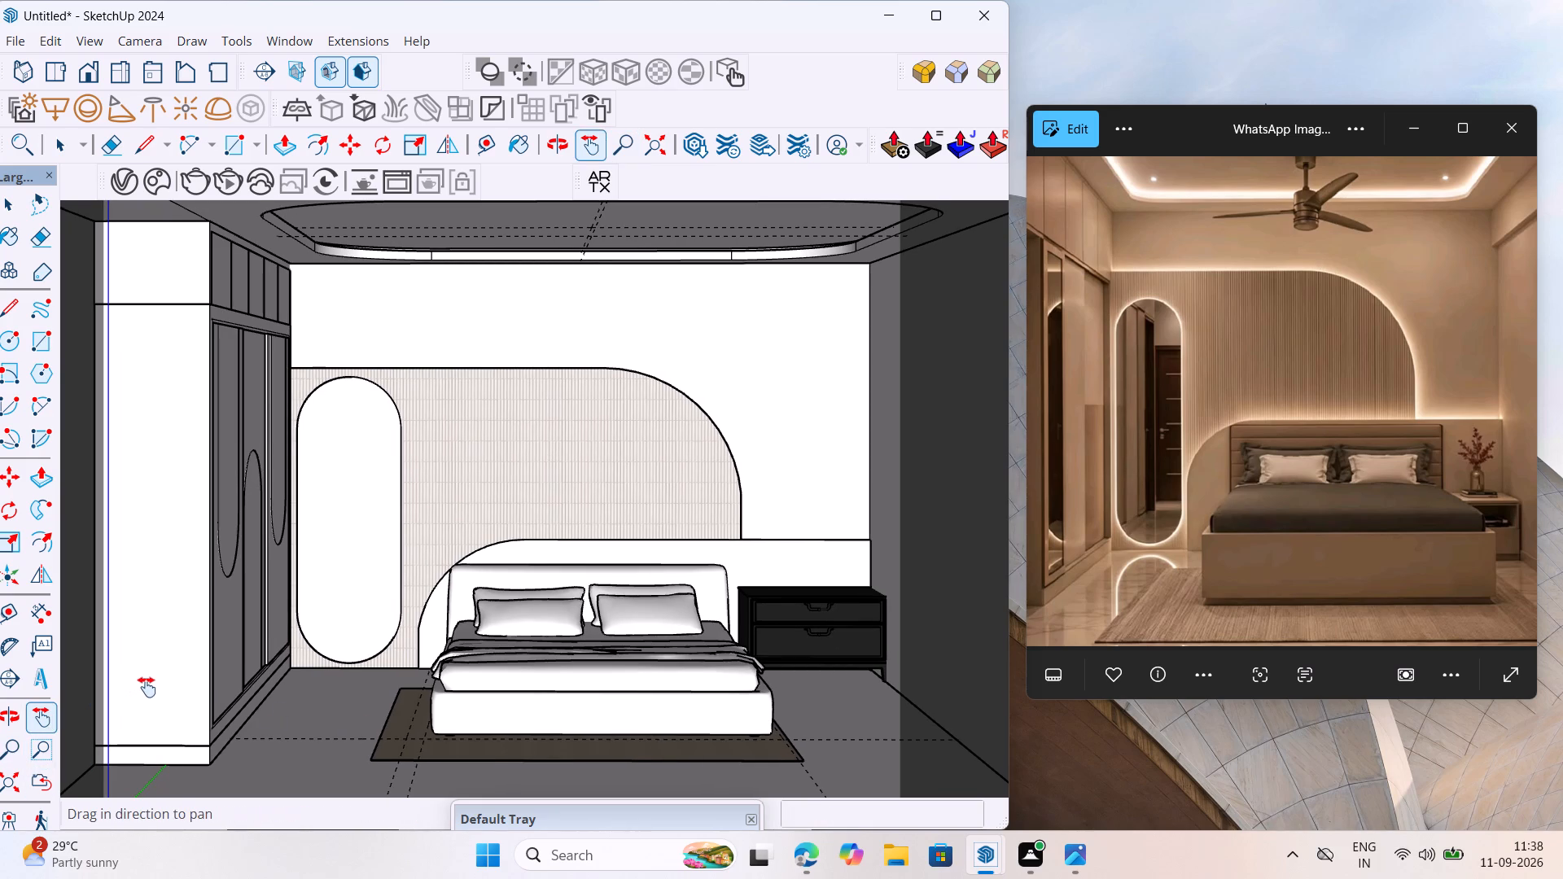
pyautogui.moveTo(147, 687); pyautogui.dragTo(156, 689)
pyautogui.click(157, 689)
pyautogui.click(163, 689)
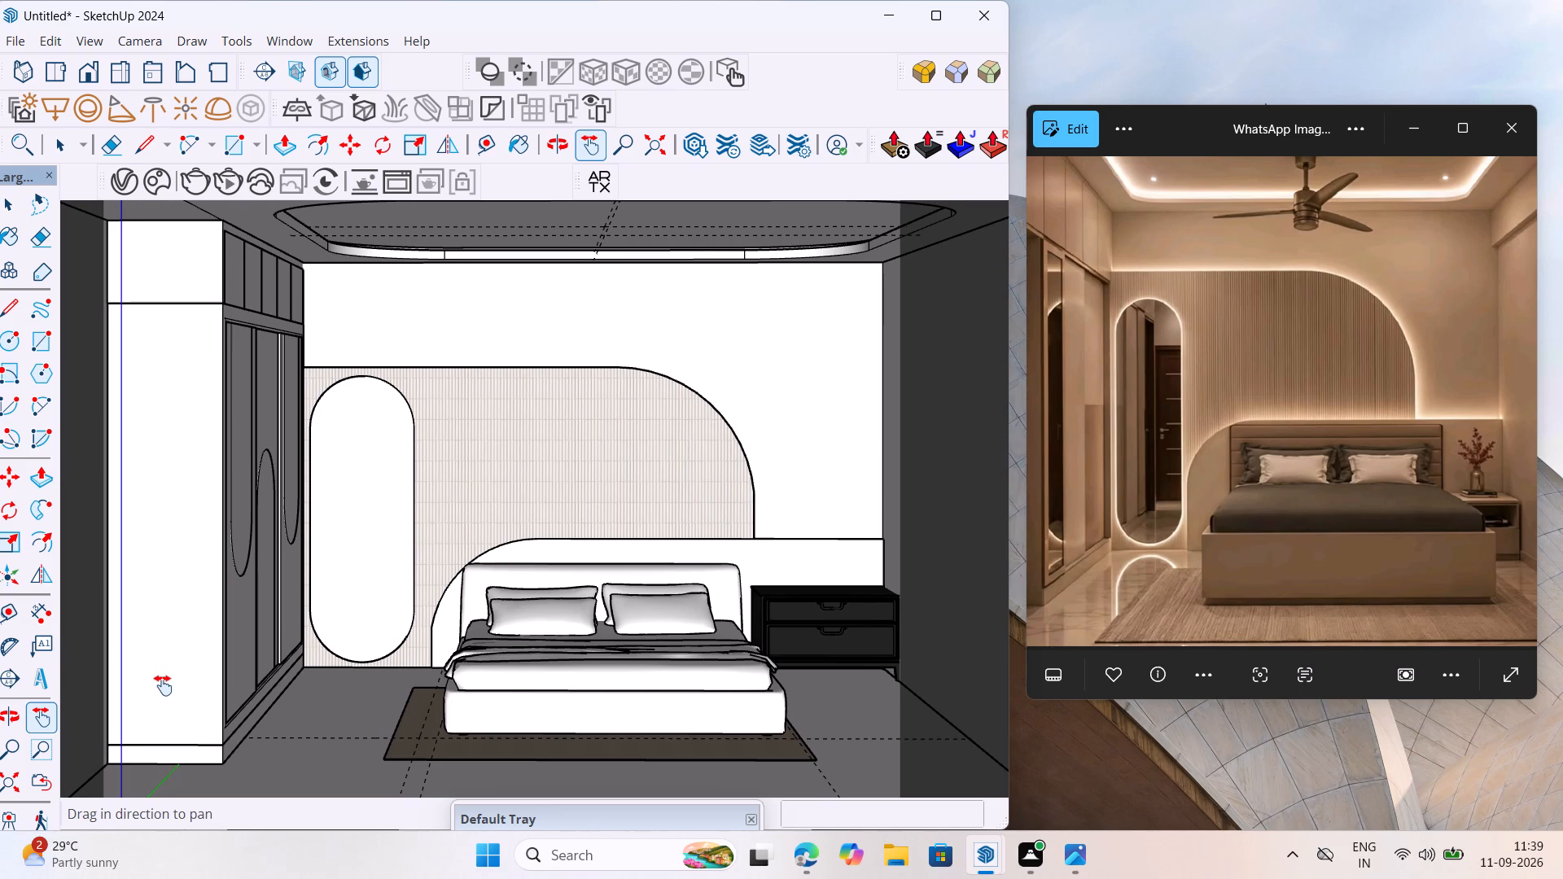
# Undock the Large Tool Set and dock it again along the side of the viewport.
pyautogui.moveTo(8, 177); pyautogui.dragTo(37, 236)
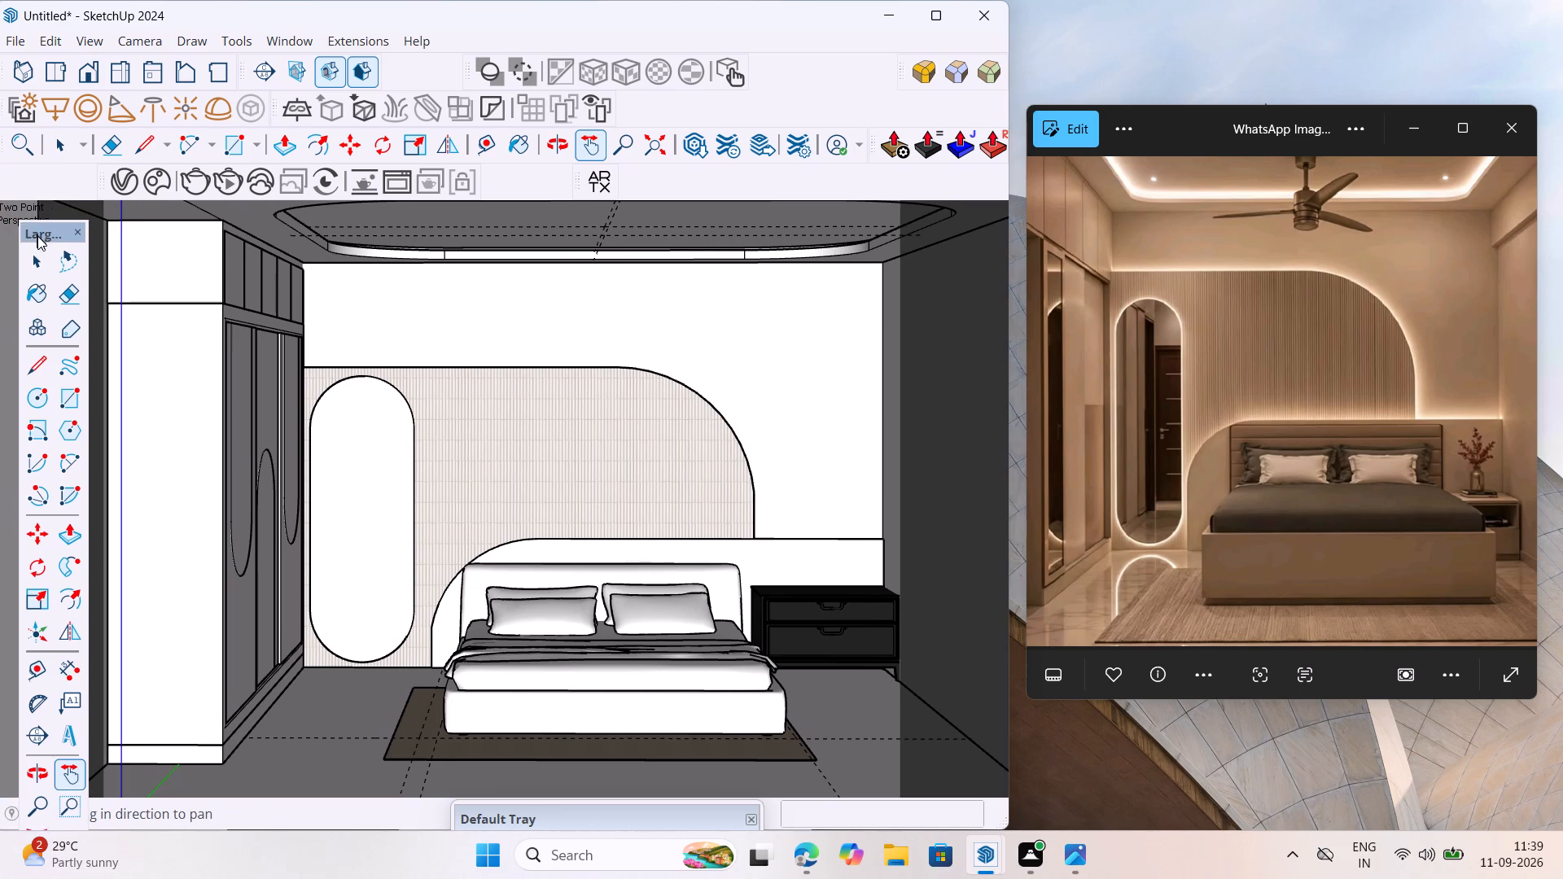
pyautogui.moveTo(37, 236); pyautogui.dragTo(0, 201)
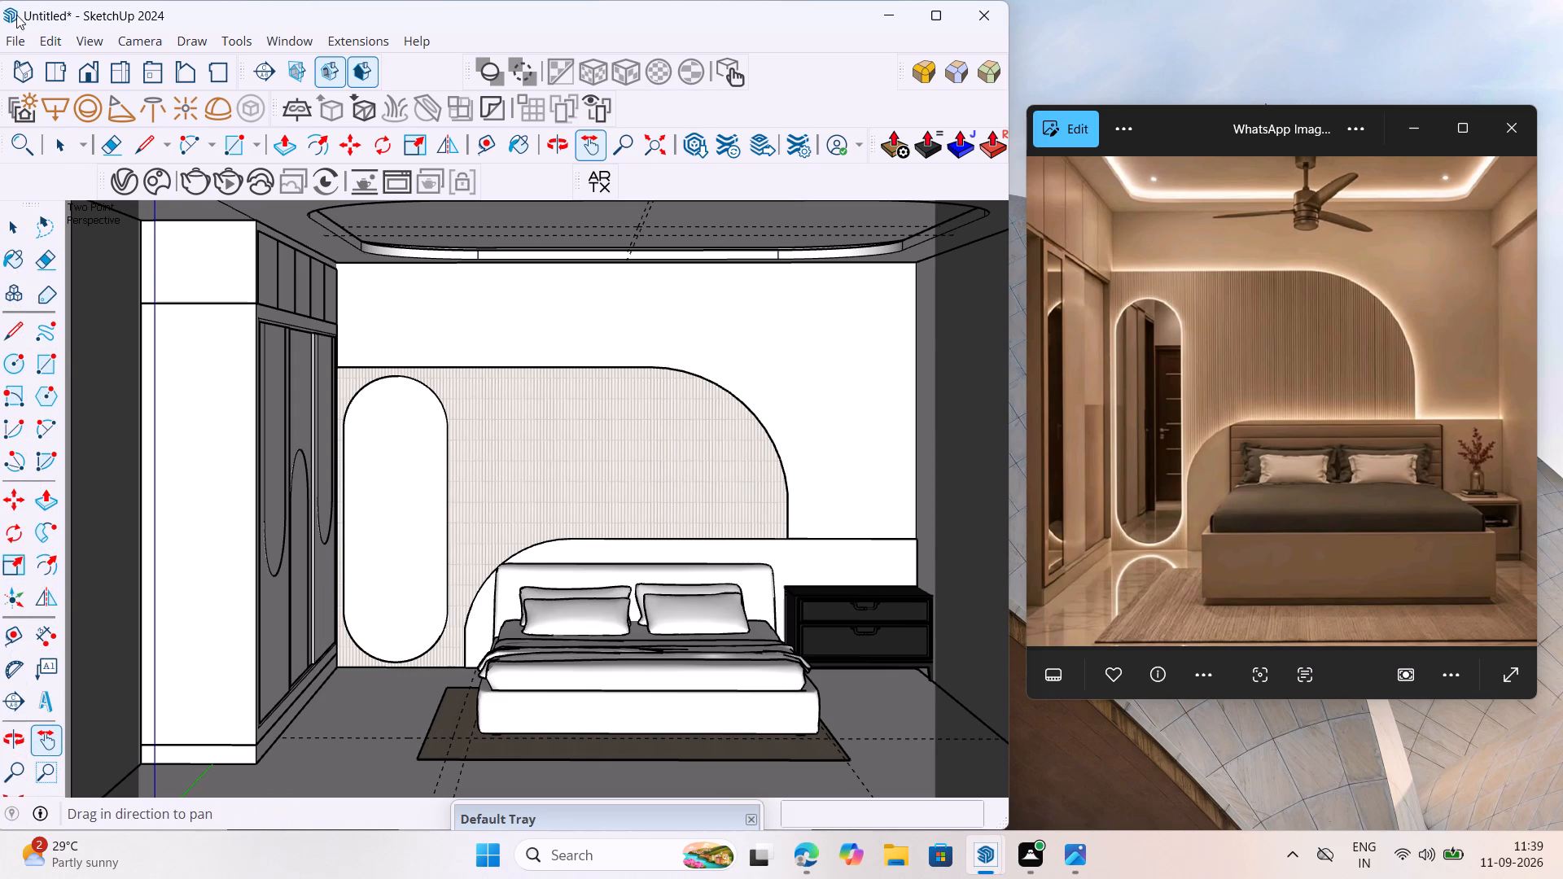
# Save the current camera view as a new scene and recall it after zooming out.
pyautogui.click(63, 40)
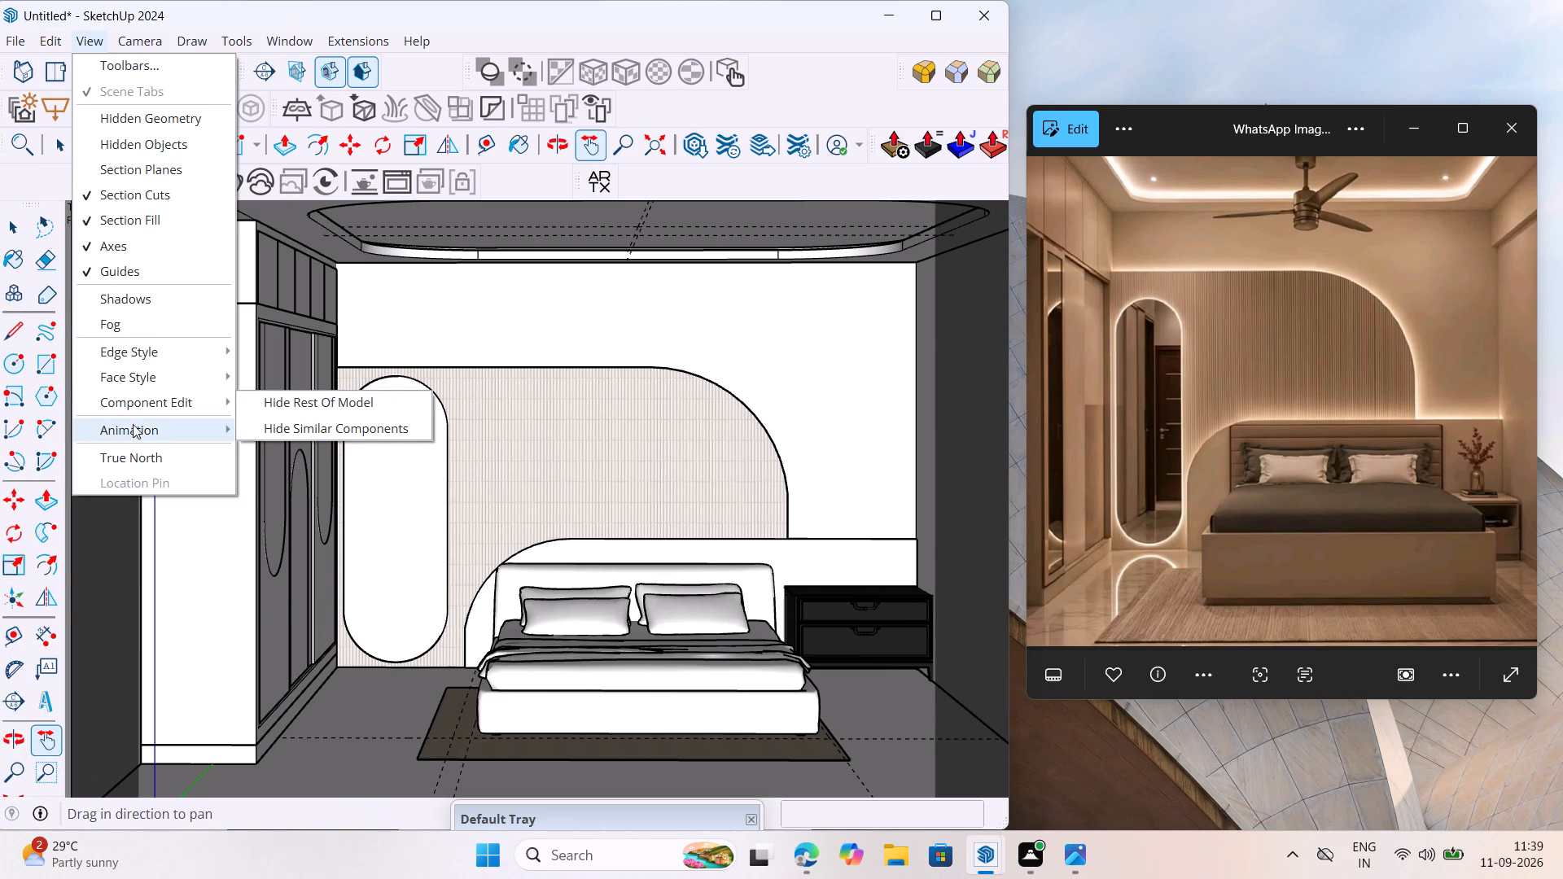
pyautogui.click(325, 426)
pyautogui.scroll(-5, 452, 370)
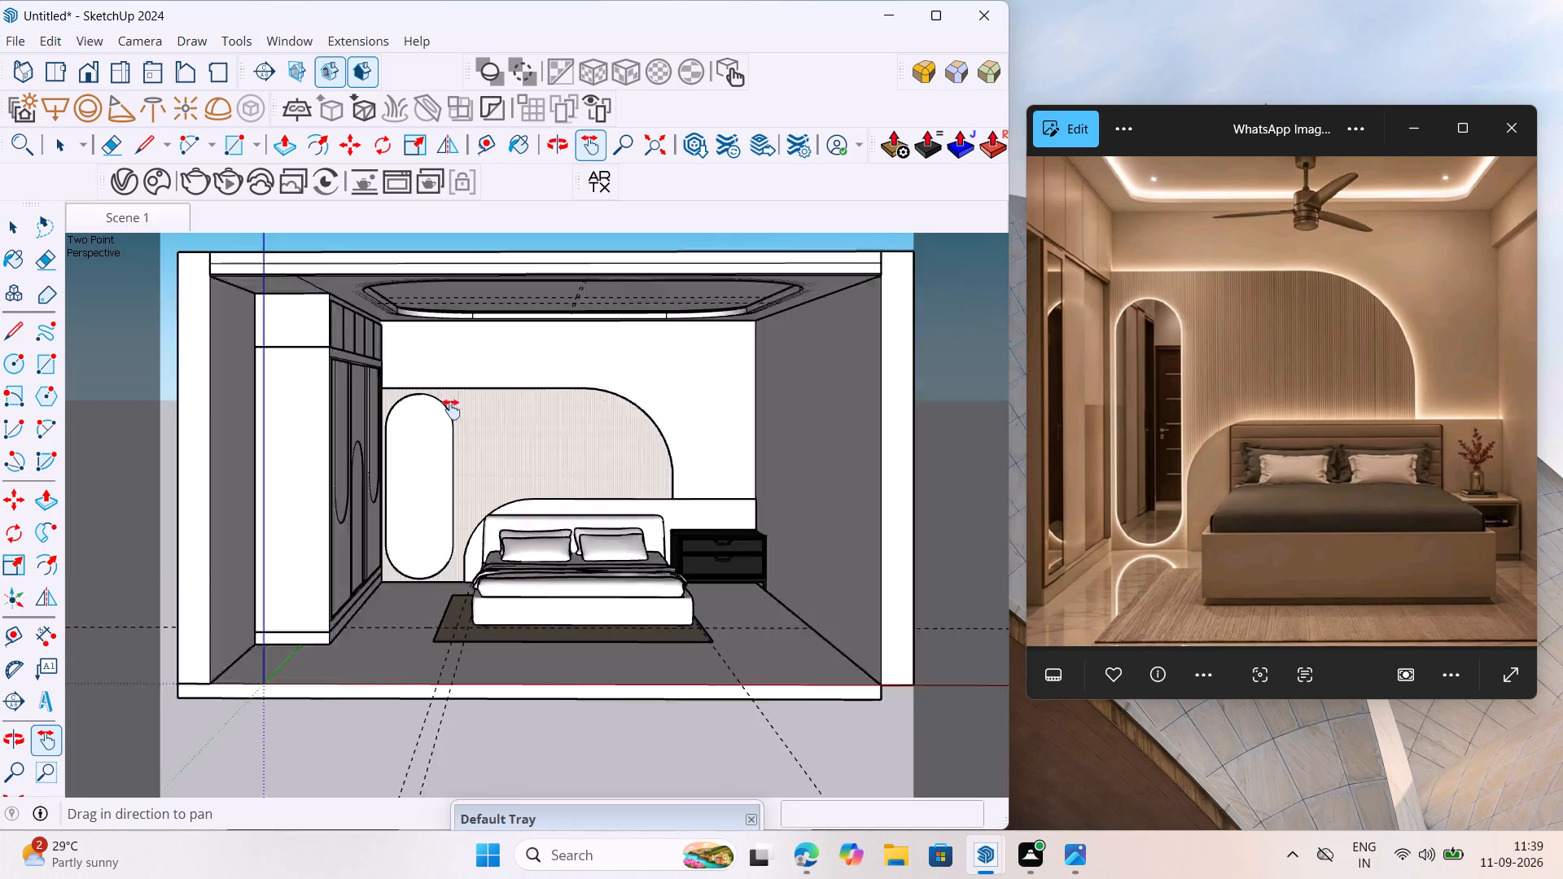
pyautogui.scroll(-2, 451, 409)
pyautogui.click(125, 220)
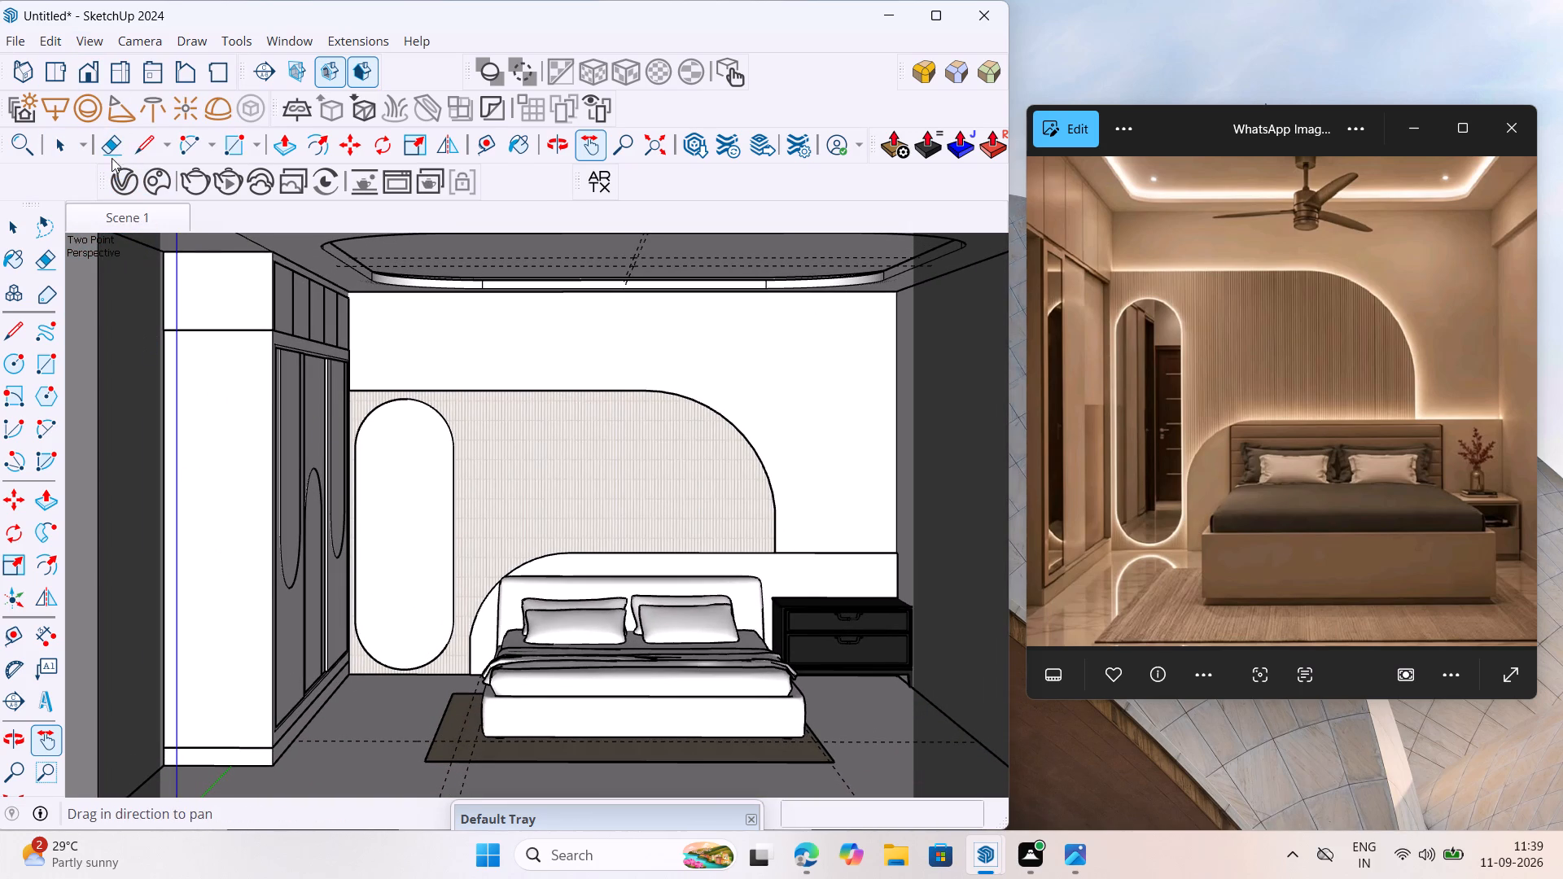
# Open the materials list in the V-Ray Asset Editor.
pyautogui.click(125, 187)
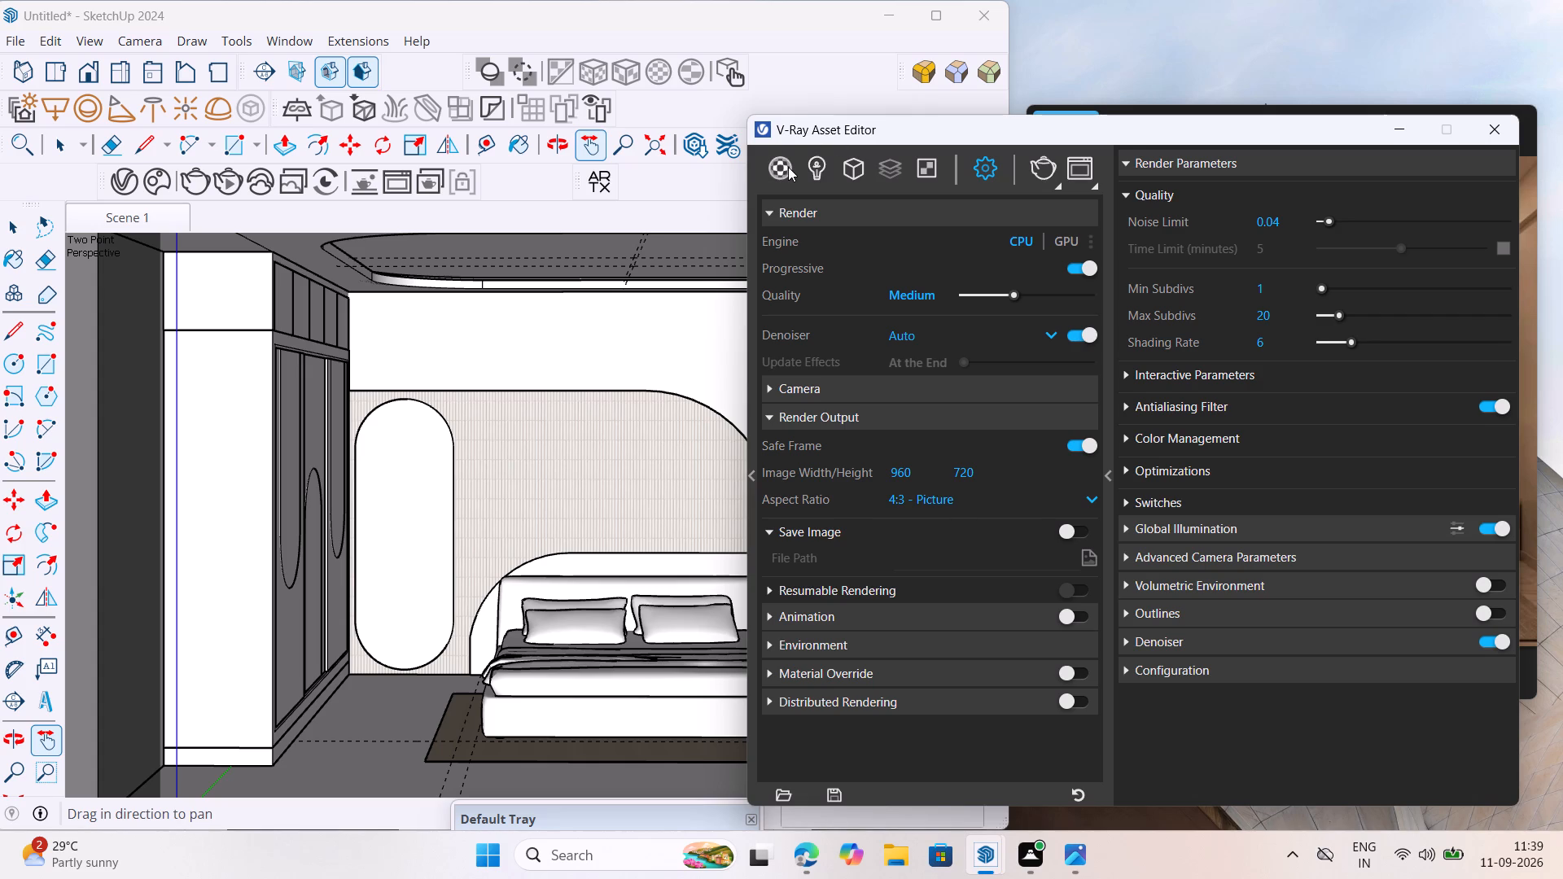
pyautogui.click(788, 167)
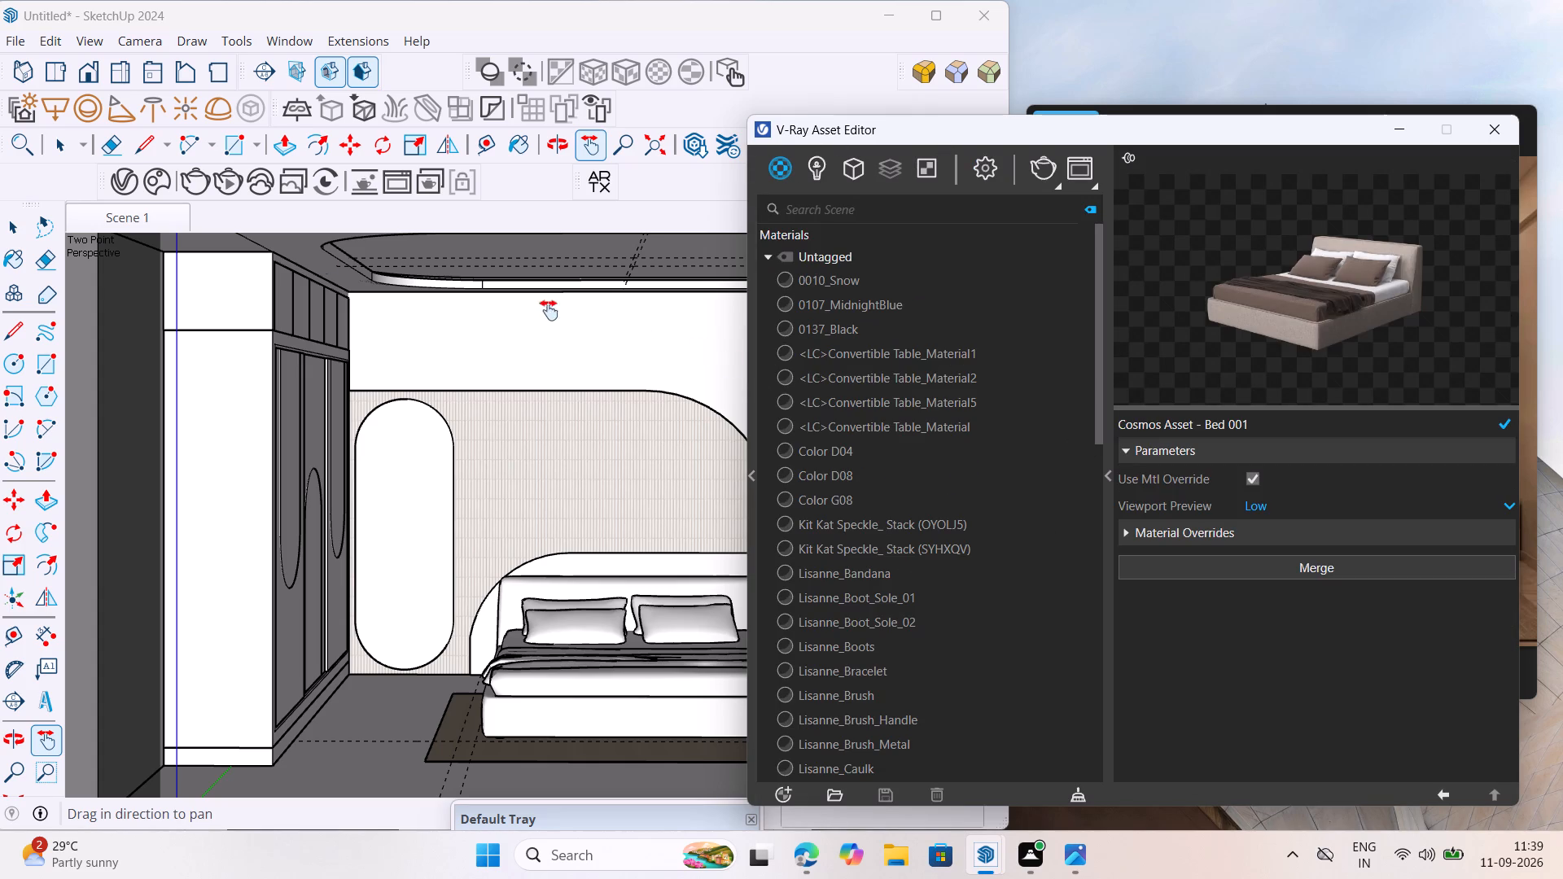
# Open Chaos Cosmos, try browsing the online Beds category instead of the downloaded assets, and close the browser.
pyautogui.click(156, 177)
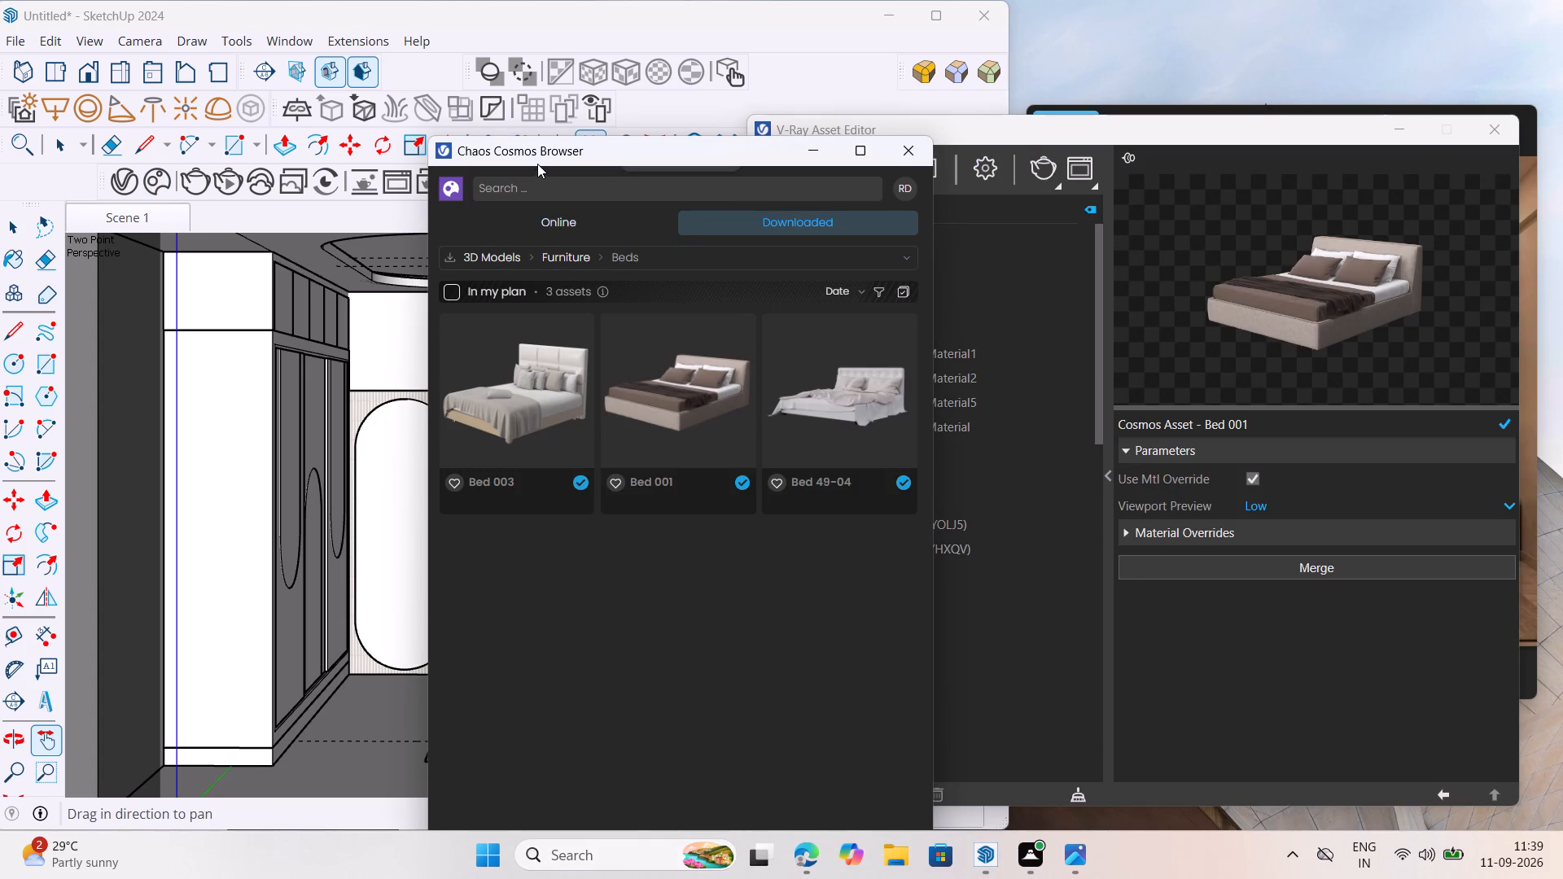
pyautogui.click(534, 186)
pyautogui.click(598, 218)
pyautogui.click(589, 212)
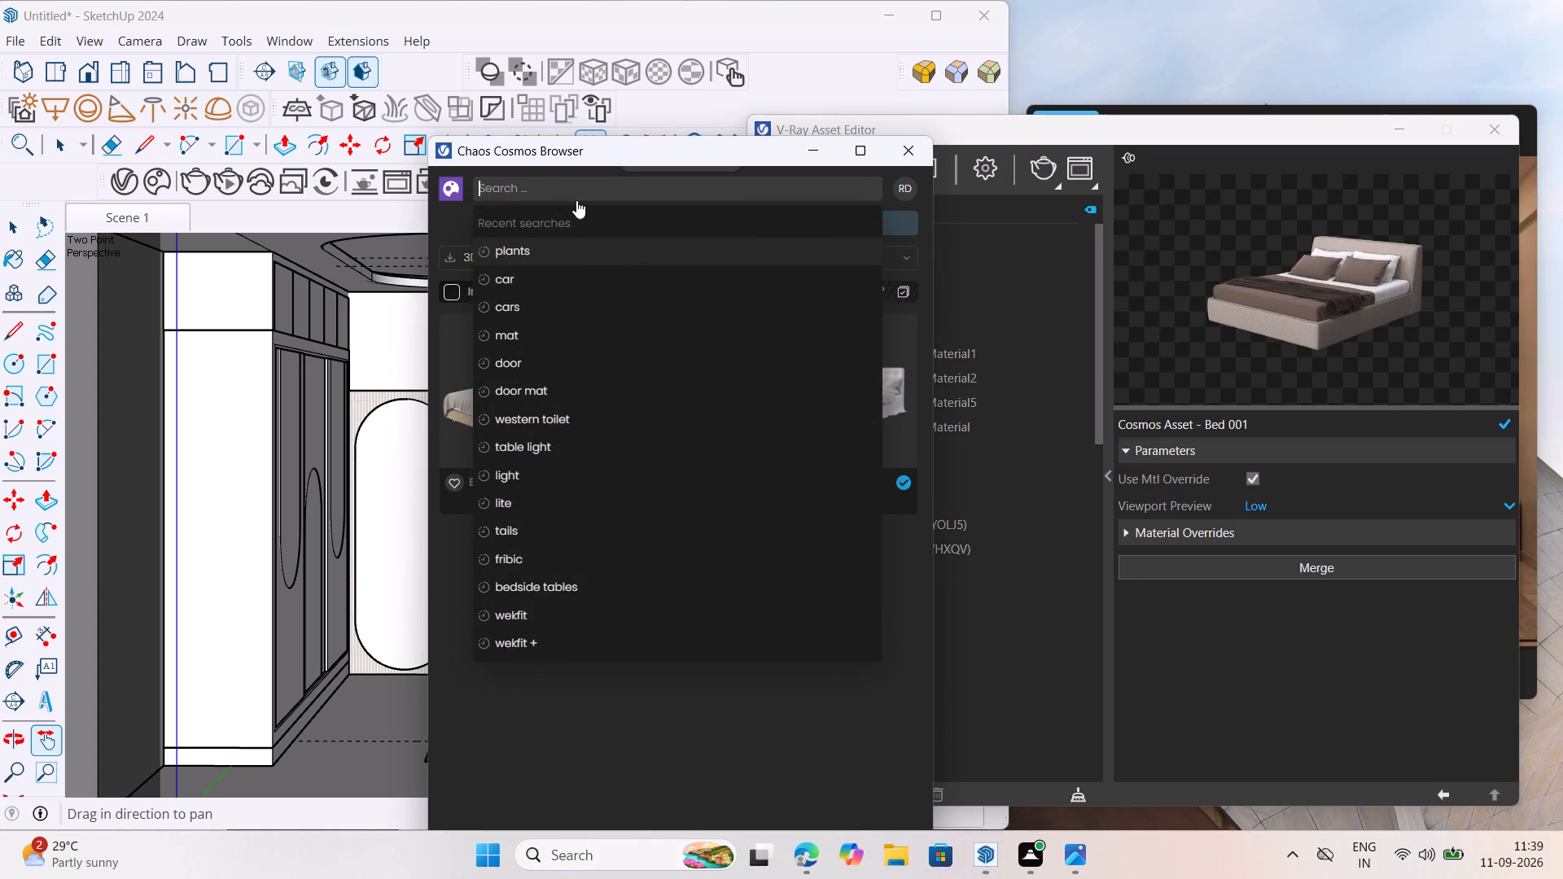
pyautogui.click(549, 180)
pyautogui.click(439, 216)
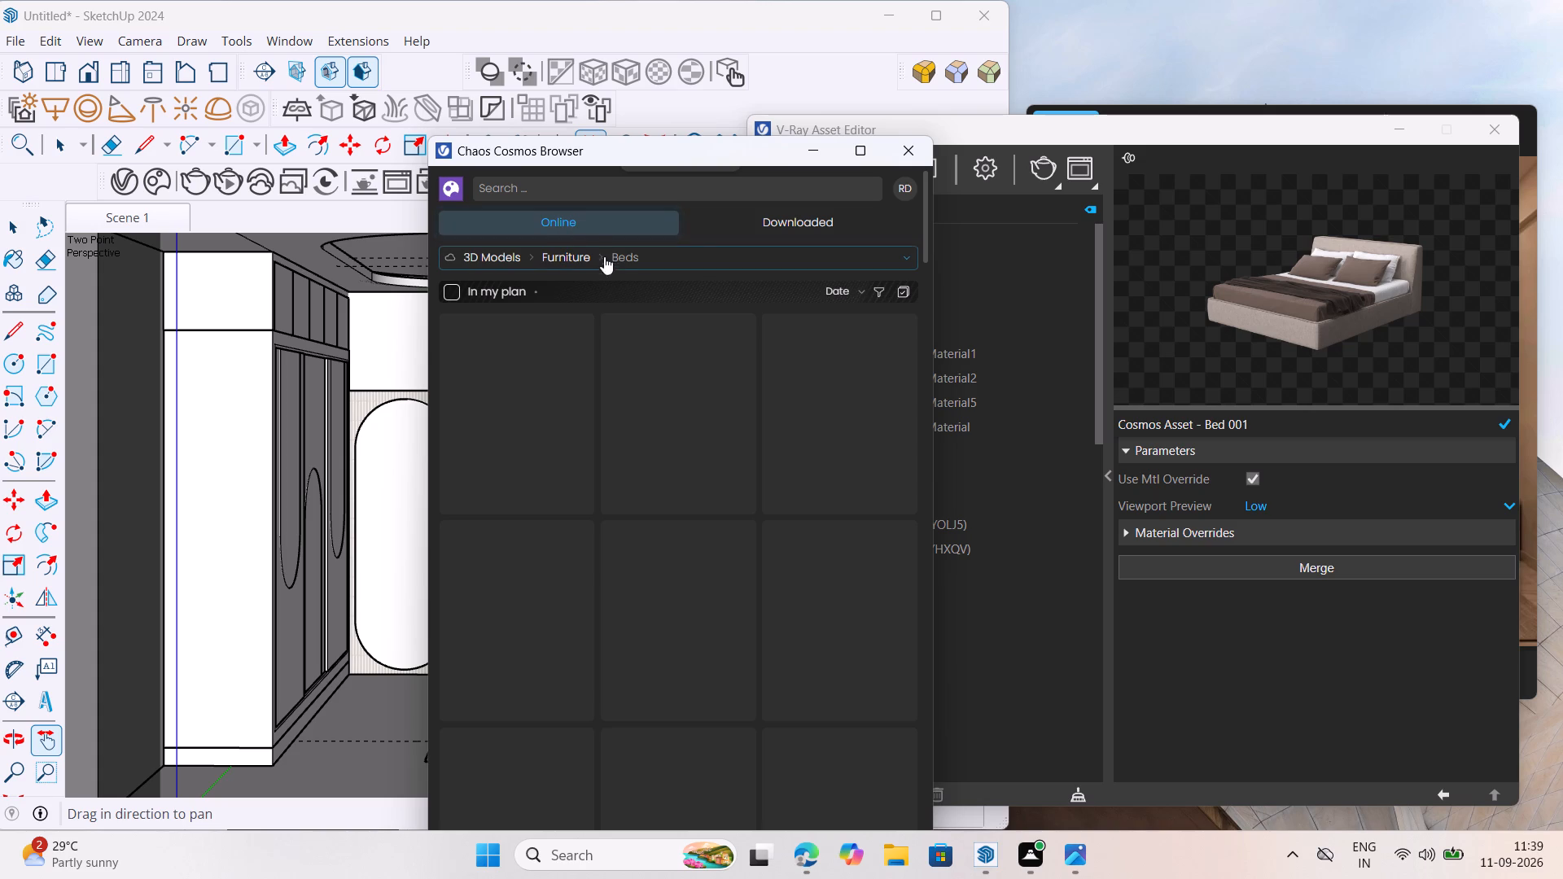
pyautogui.click(610, 260)
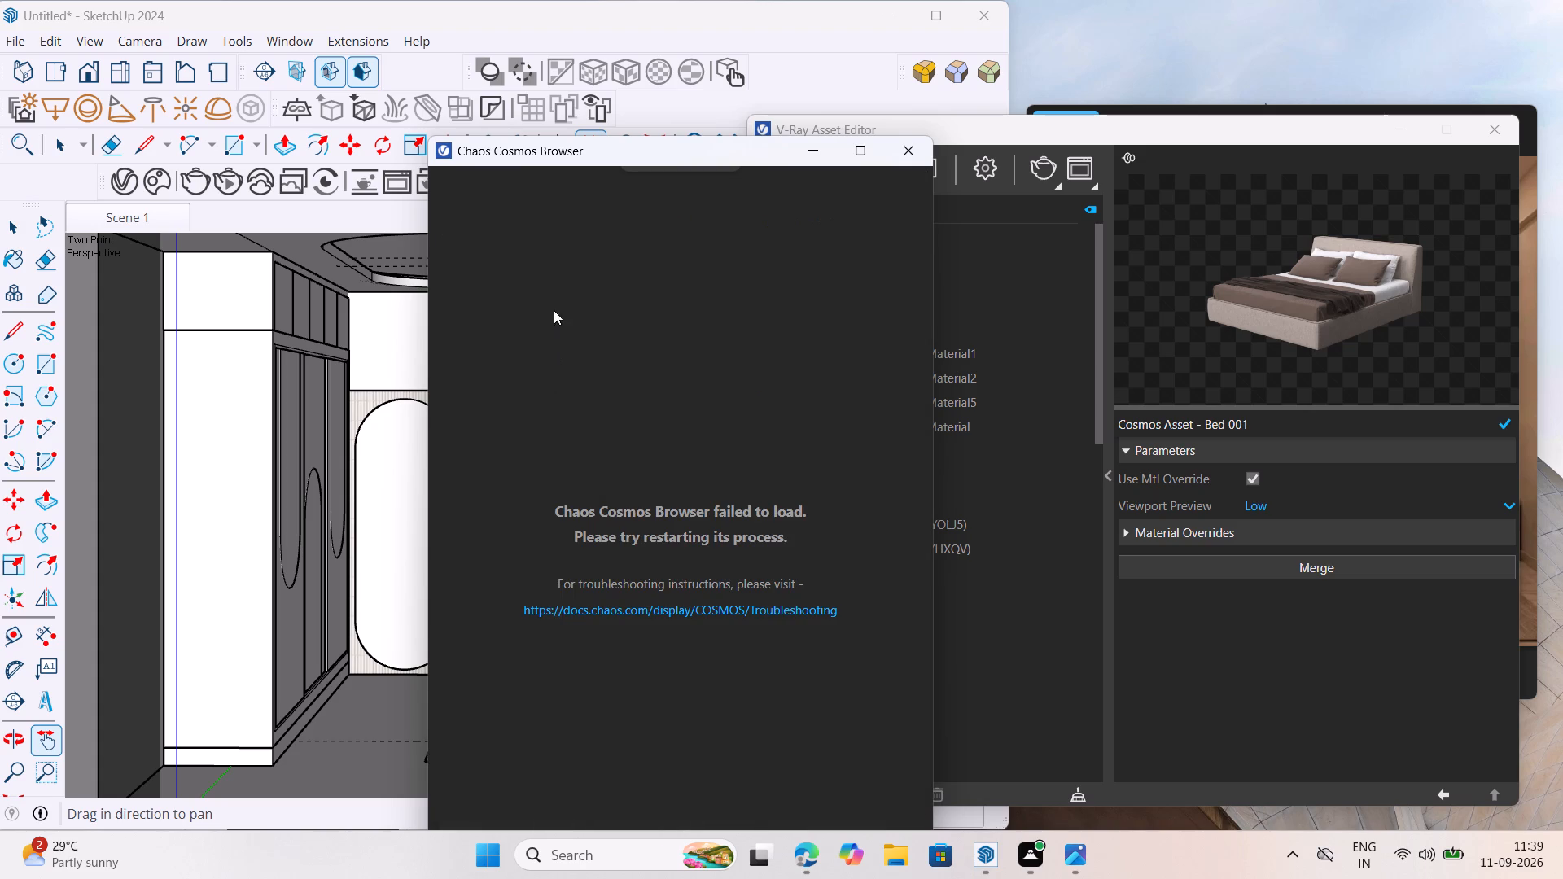
pyautogui.click(897, 160)
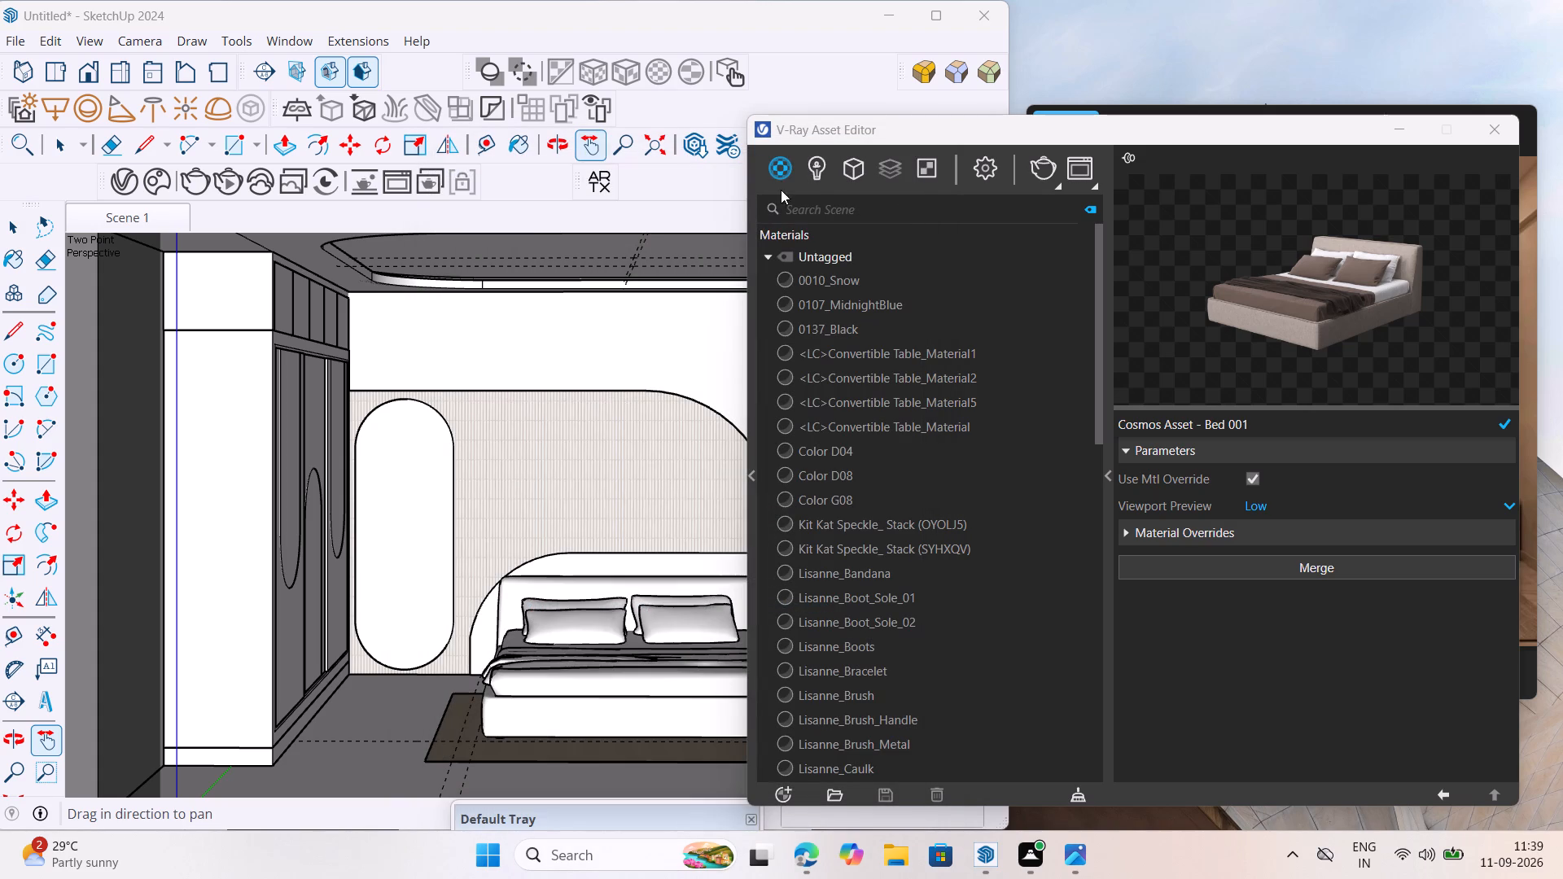
# Reopen the Chaos Cosmos browser.
pyautogui.click(173, 193)
pyautogui.click(165, 189)
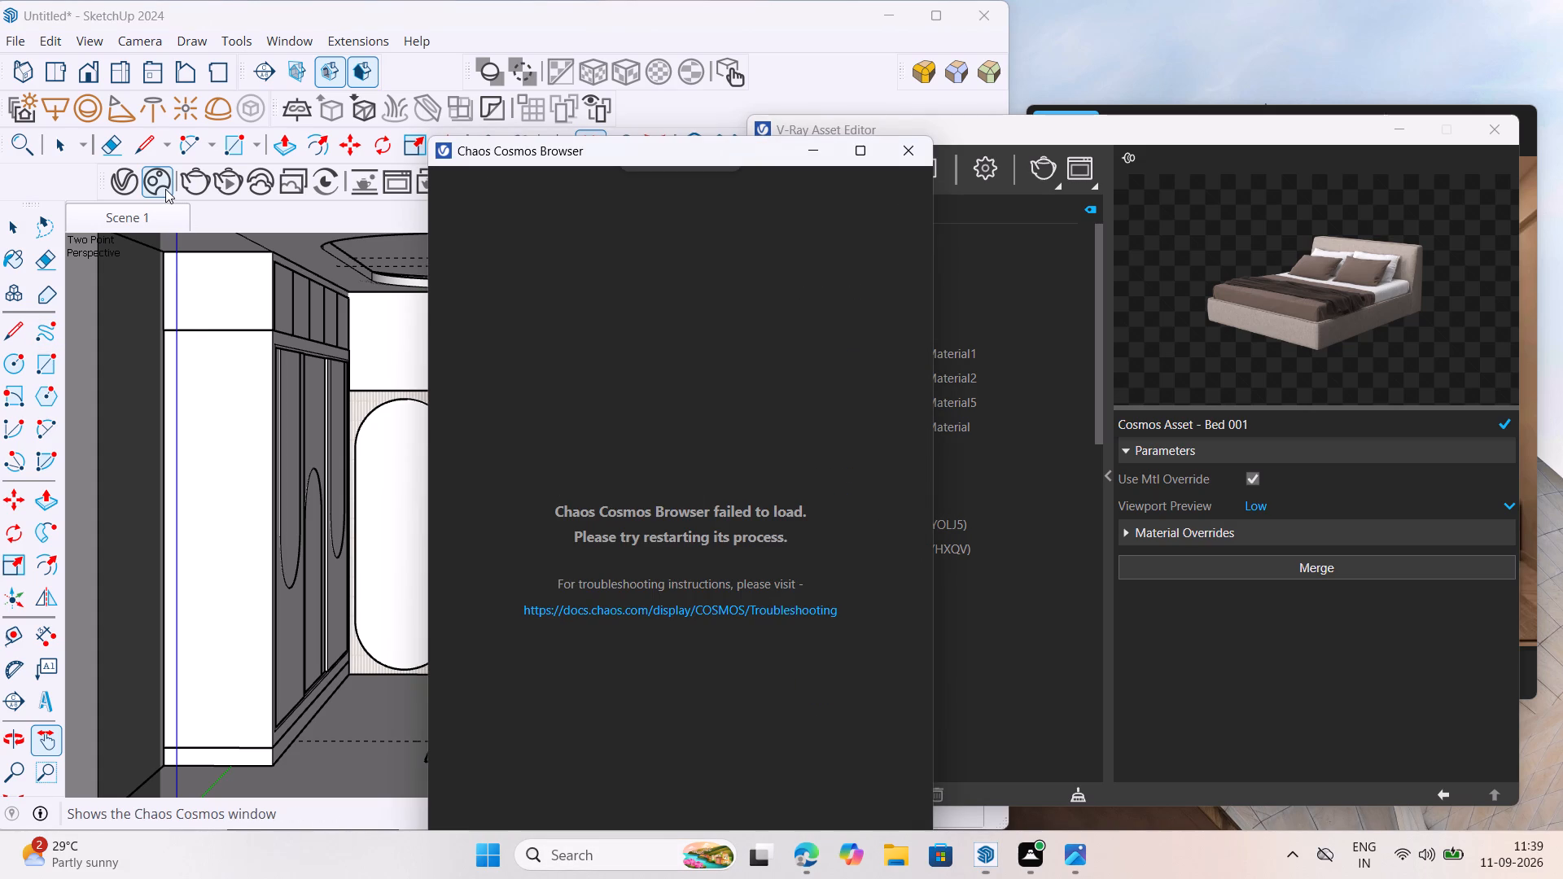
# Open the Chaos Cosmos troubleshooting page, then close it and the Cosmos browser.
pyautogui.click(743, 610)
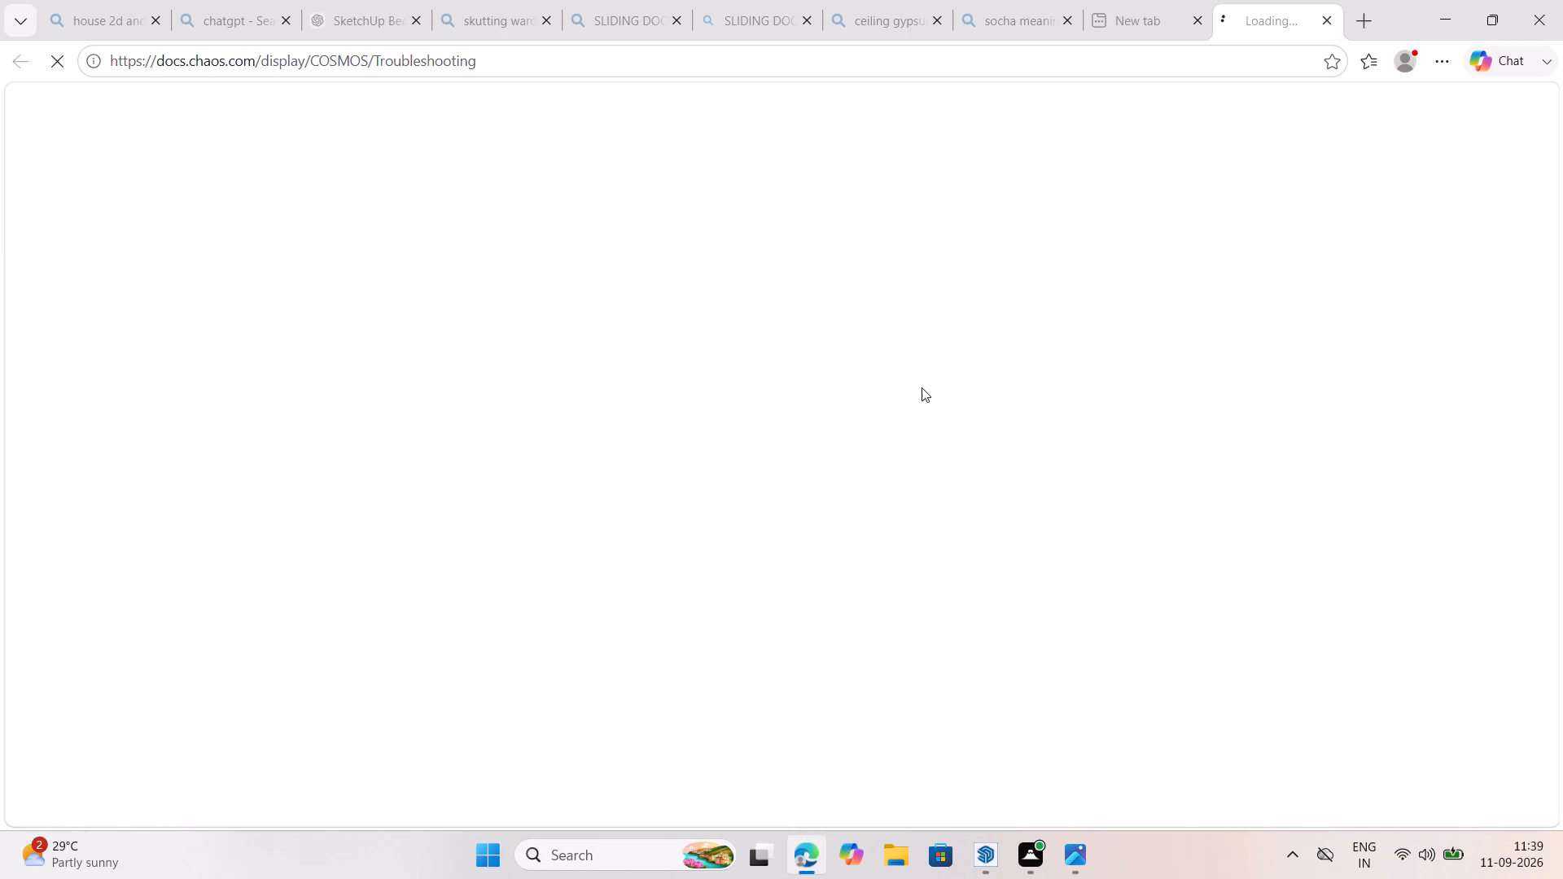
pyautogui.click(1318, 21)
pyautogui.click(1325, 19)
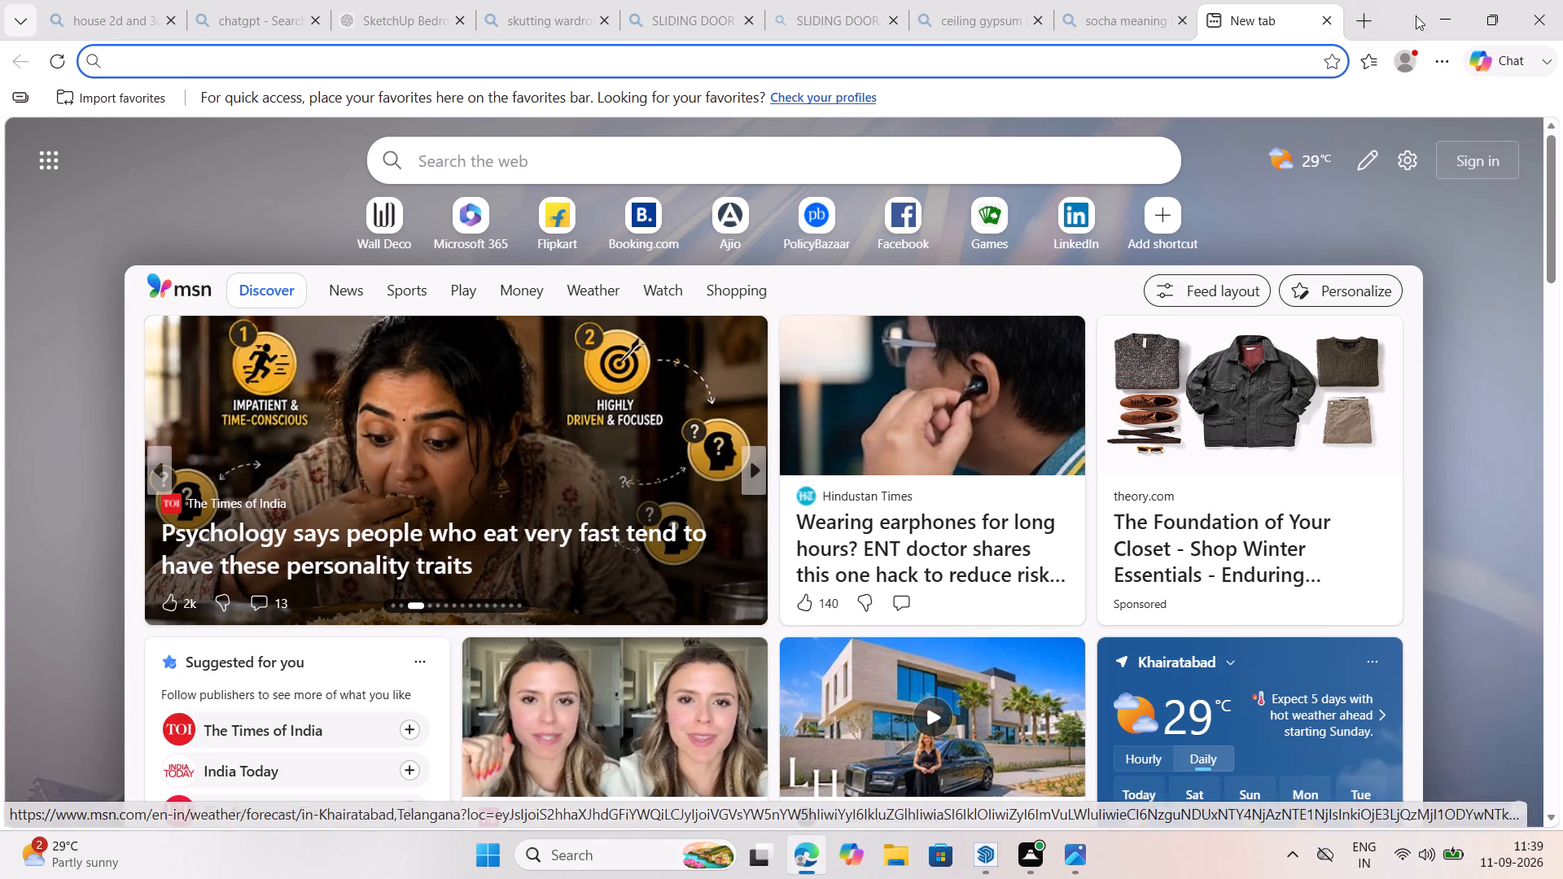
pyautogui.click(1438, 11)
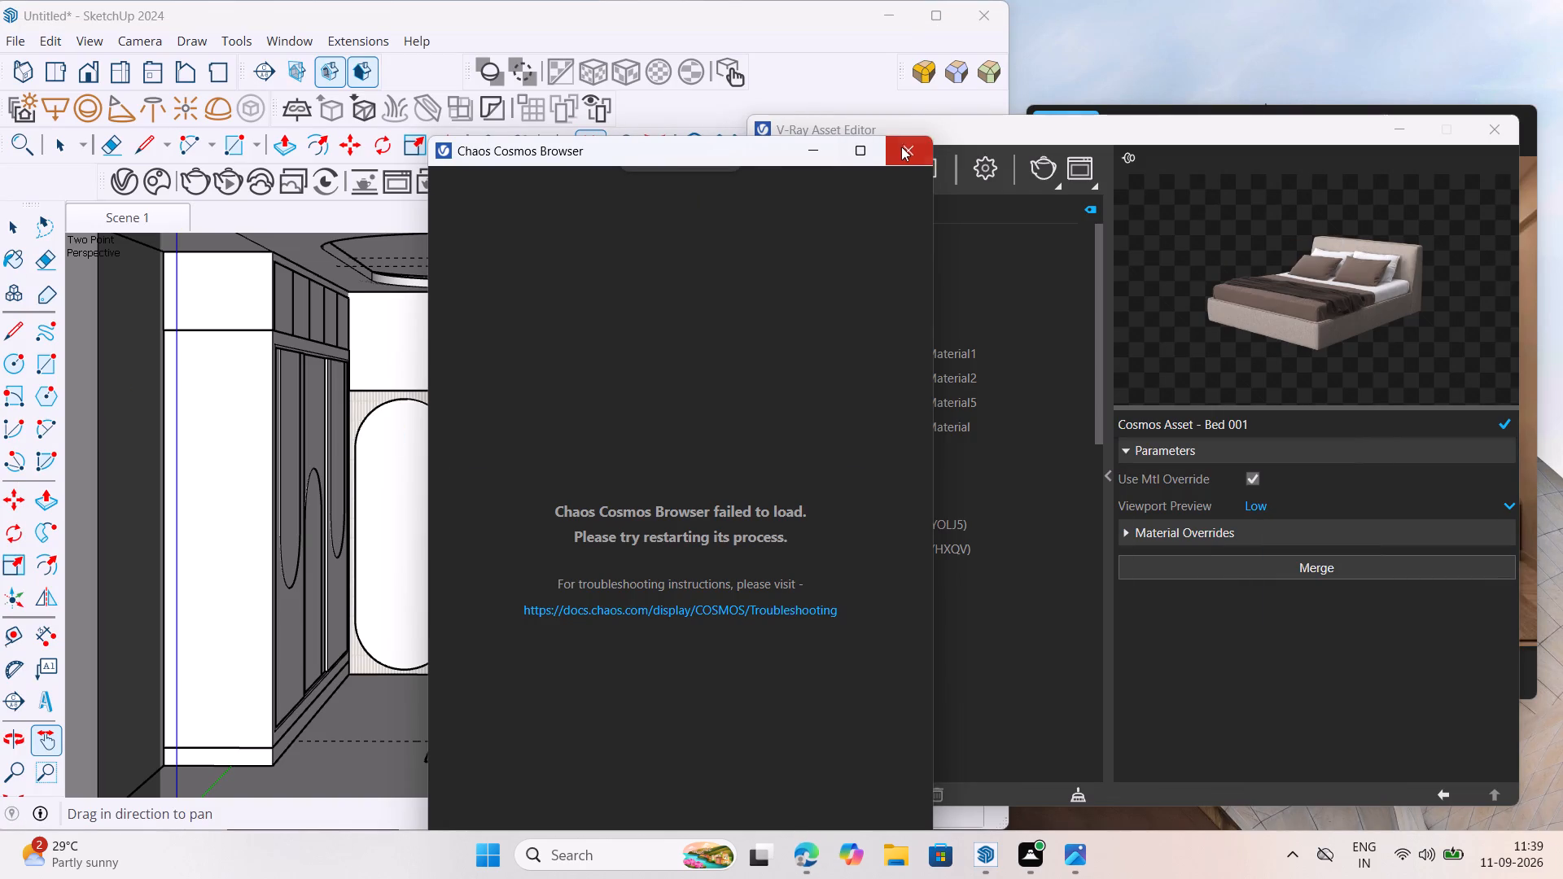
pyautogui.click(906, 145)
# View the scene's lights list in the V-Ray Asset Editor and close the editor.
pyautogui.click(787, 163)
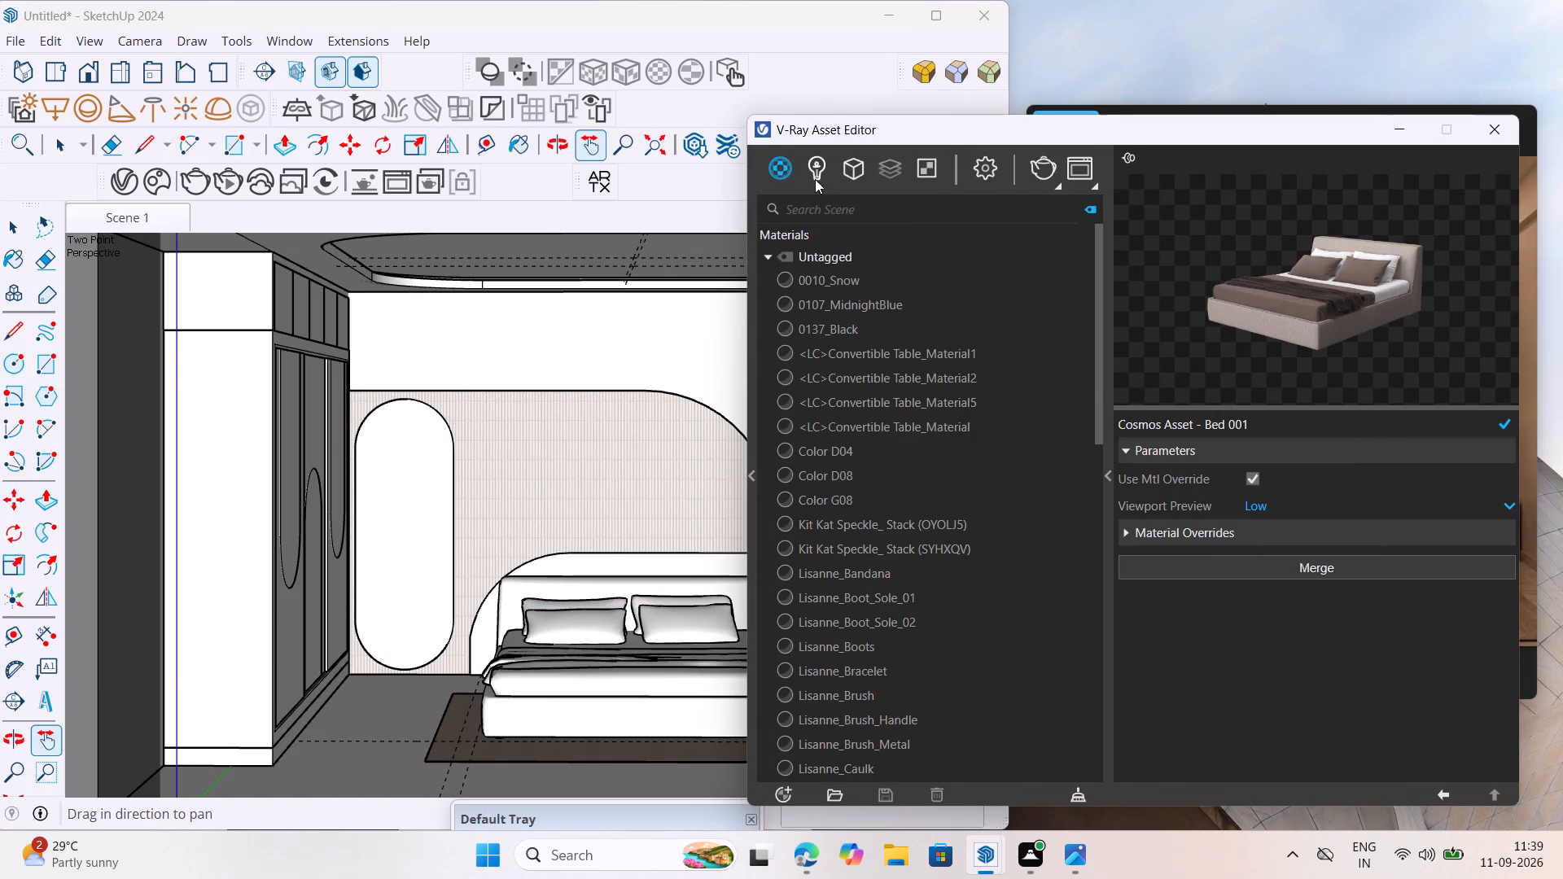
pyautogui.click(822, 168)
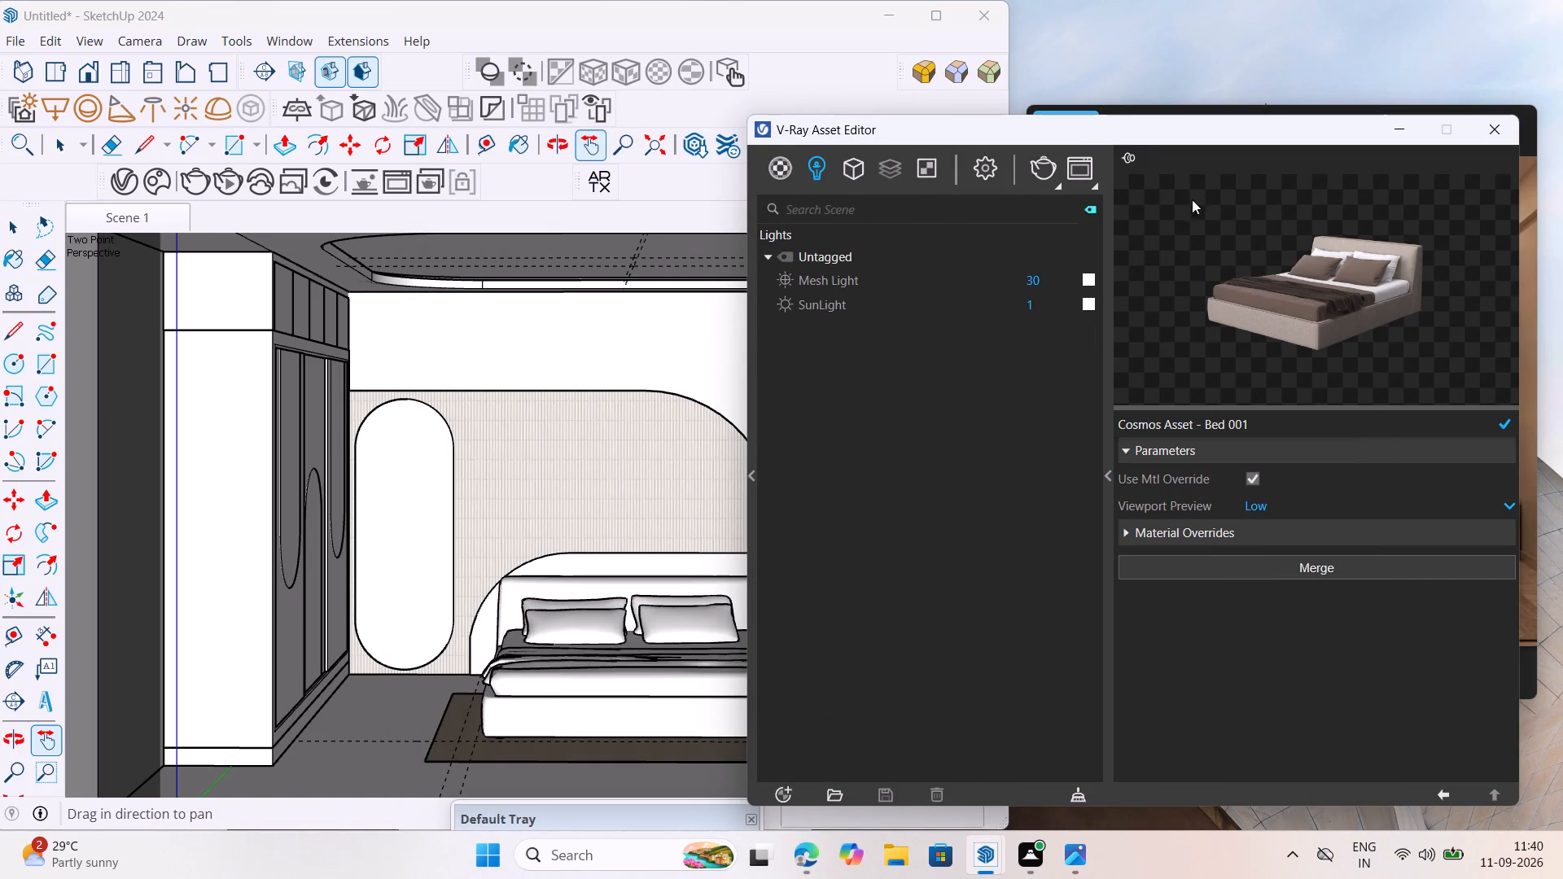
pyautogui.moveTo(1066, 132); pyautogui.dragTo(1025, 121)
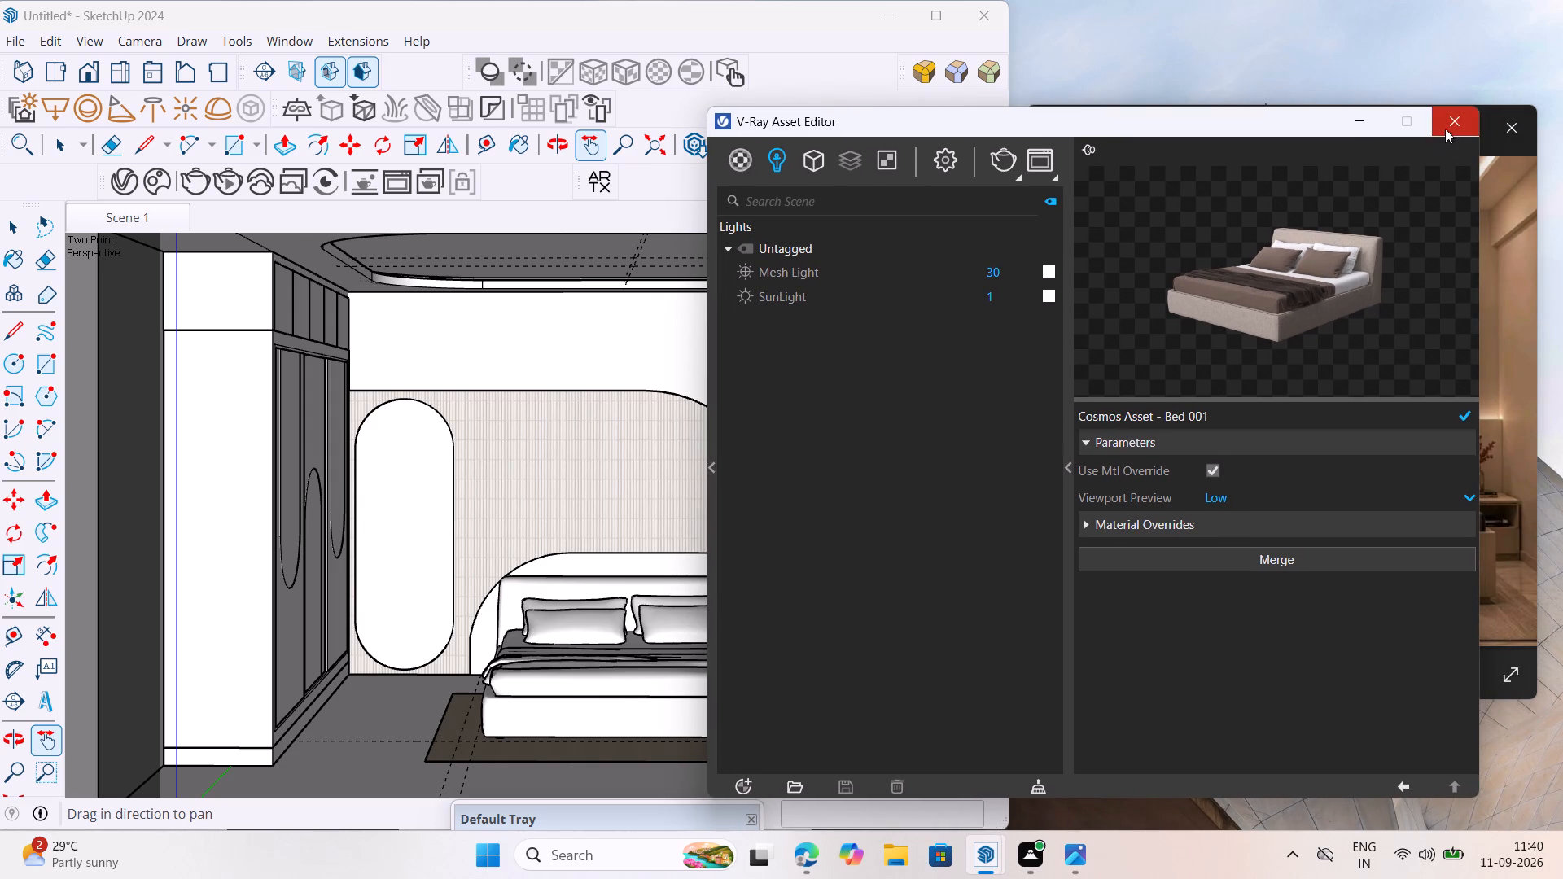
pyautogui.click(1452, 127)
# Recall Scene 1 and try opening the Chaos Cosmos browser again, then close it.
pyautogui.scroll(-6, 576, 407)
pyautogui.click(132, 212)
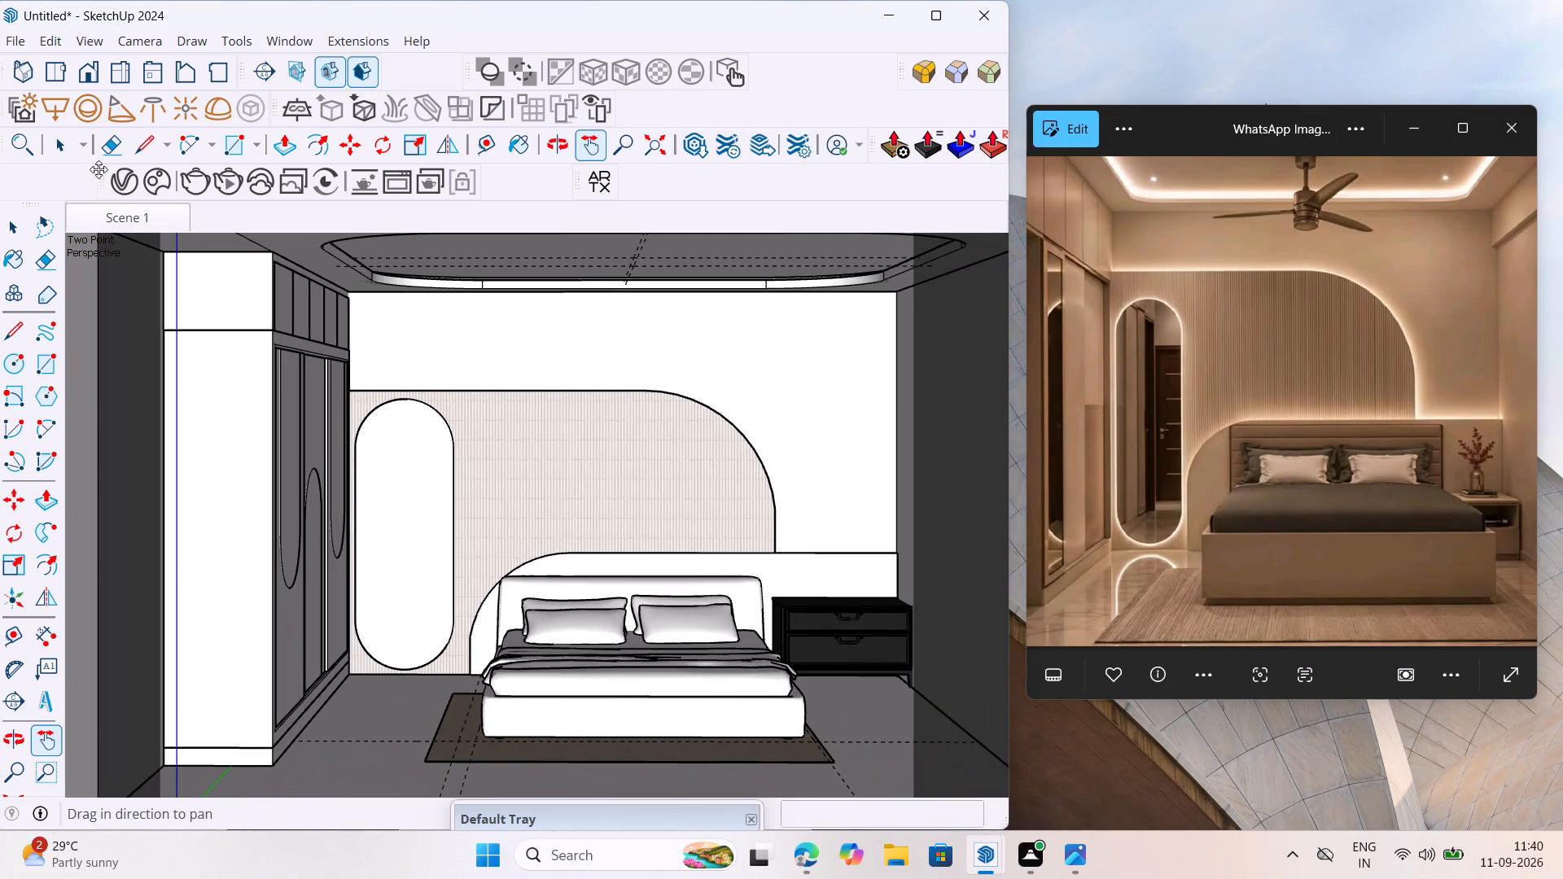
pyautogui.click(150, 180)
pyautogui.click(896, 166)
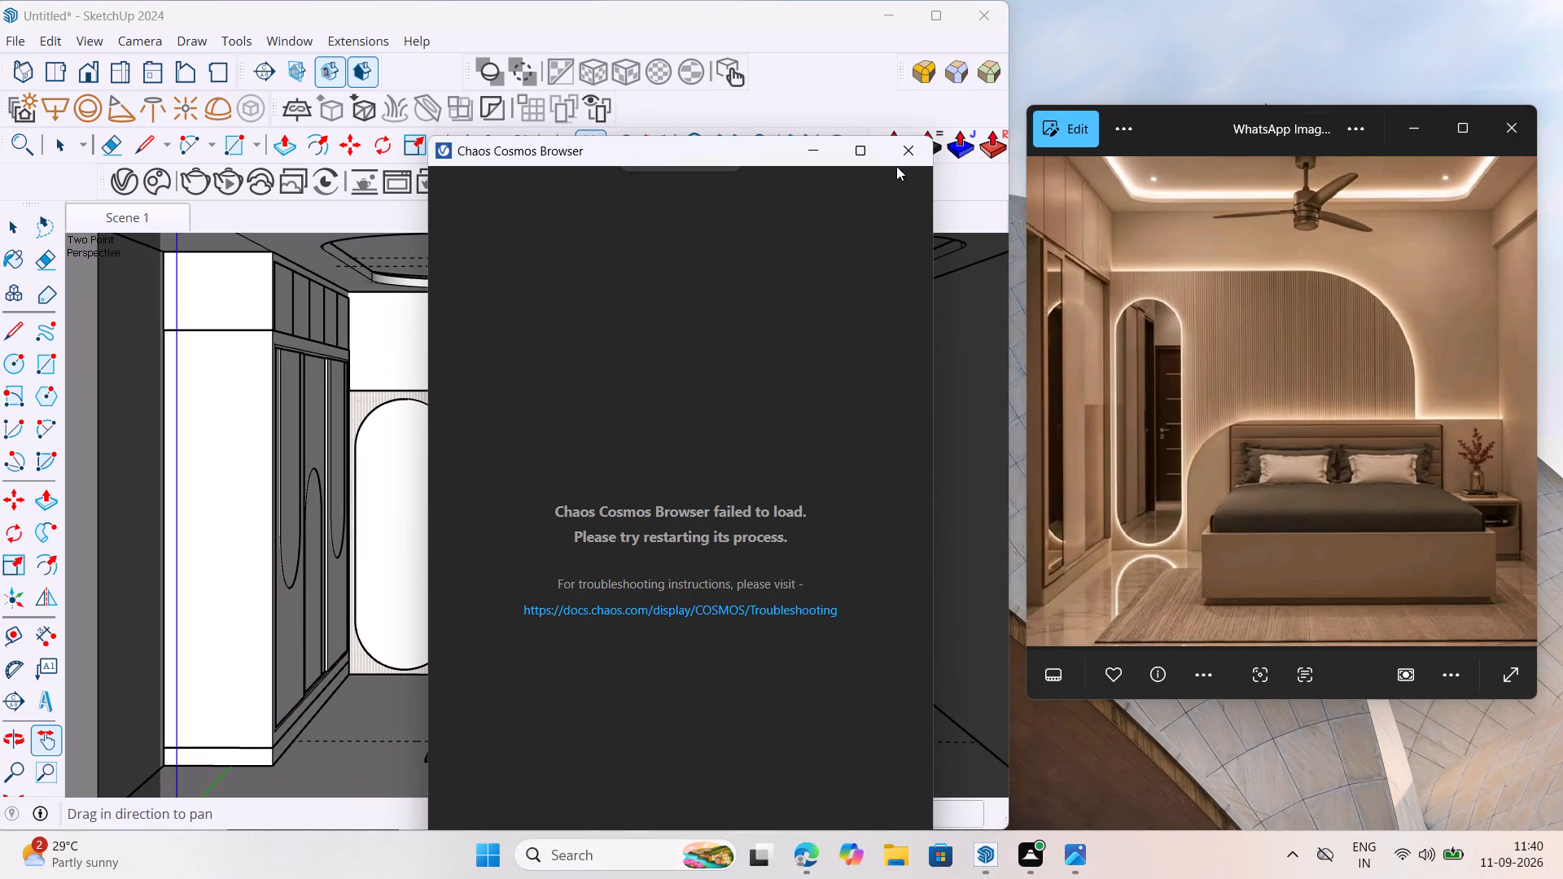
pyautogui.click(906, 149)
# Open the Architextures library and search it for MARBLE.
pyautogui.click(609, 173)
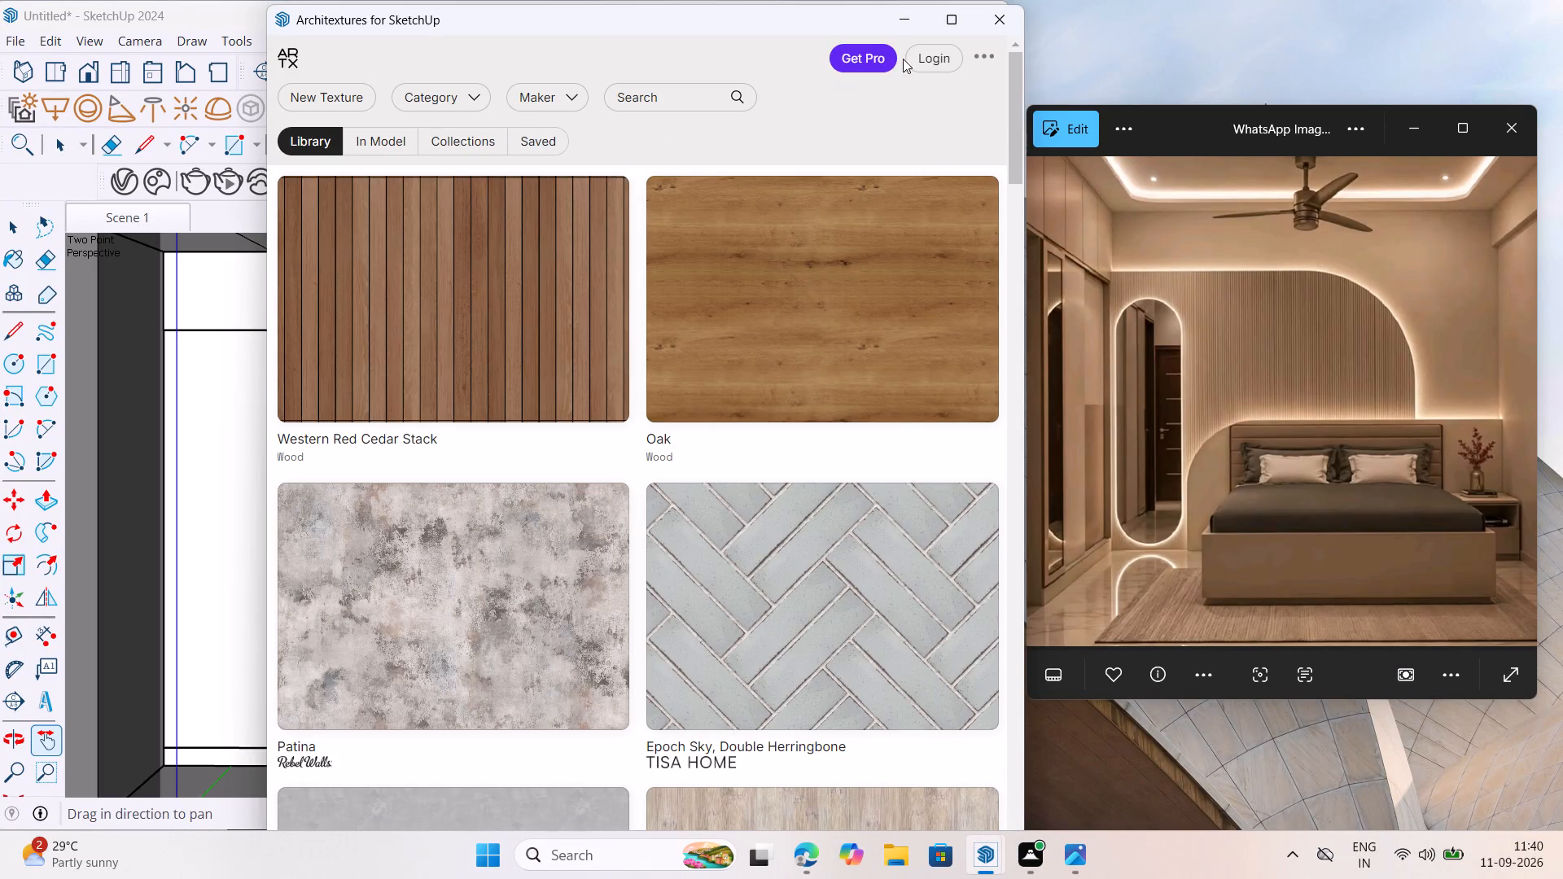
pyautogui.click(680, 86)
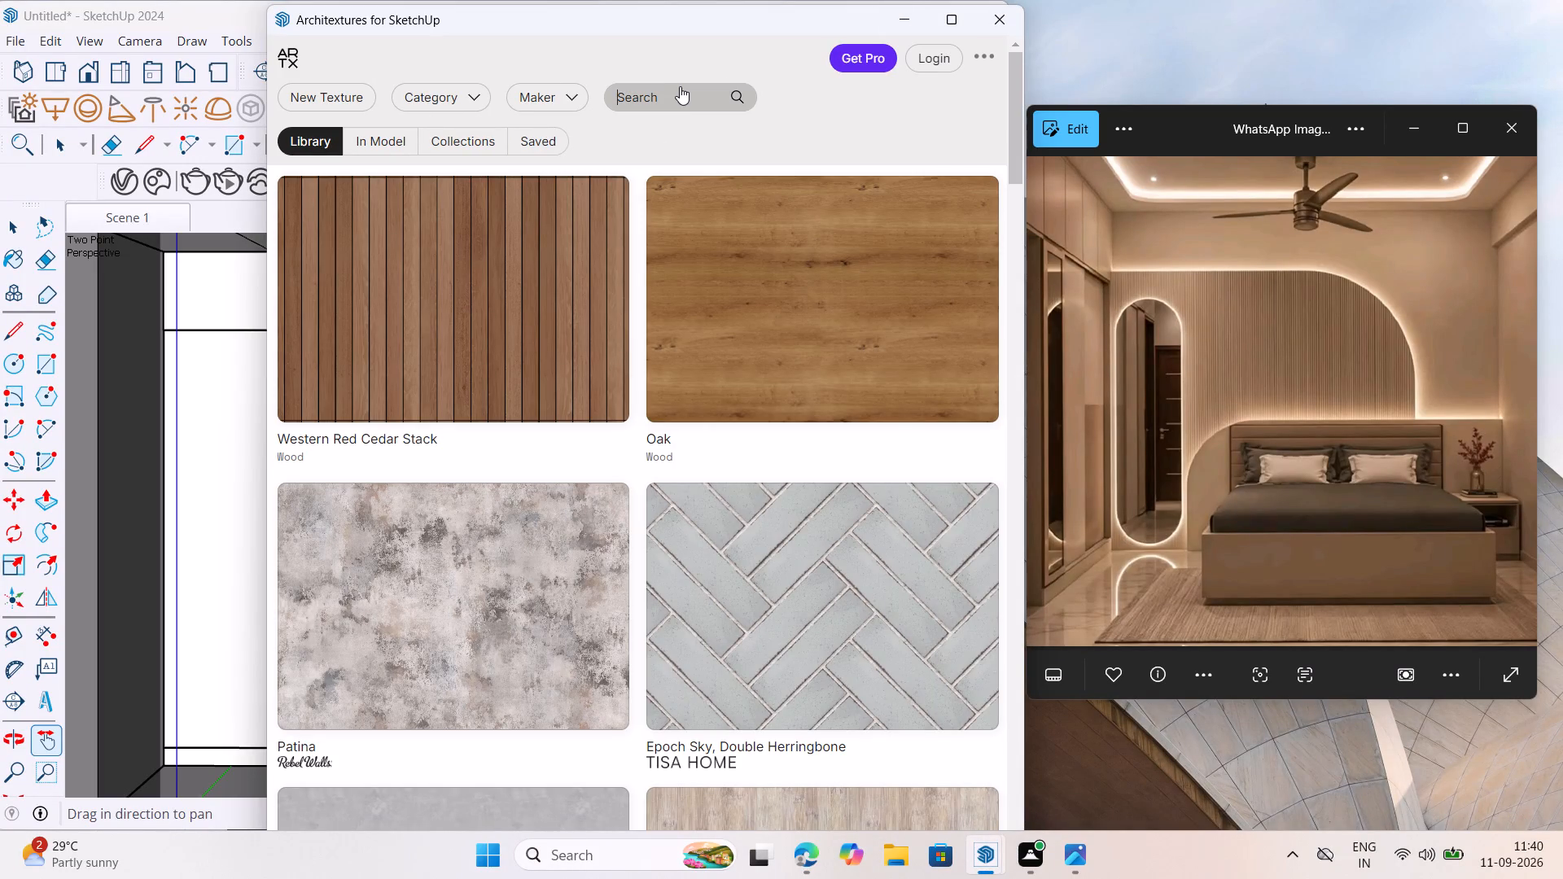
pyautogui.write('MAR')
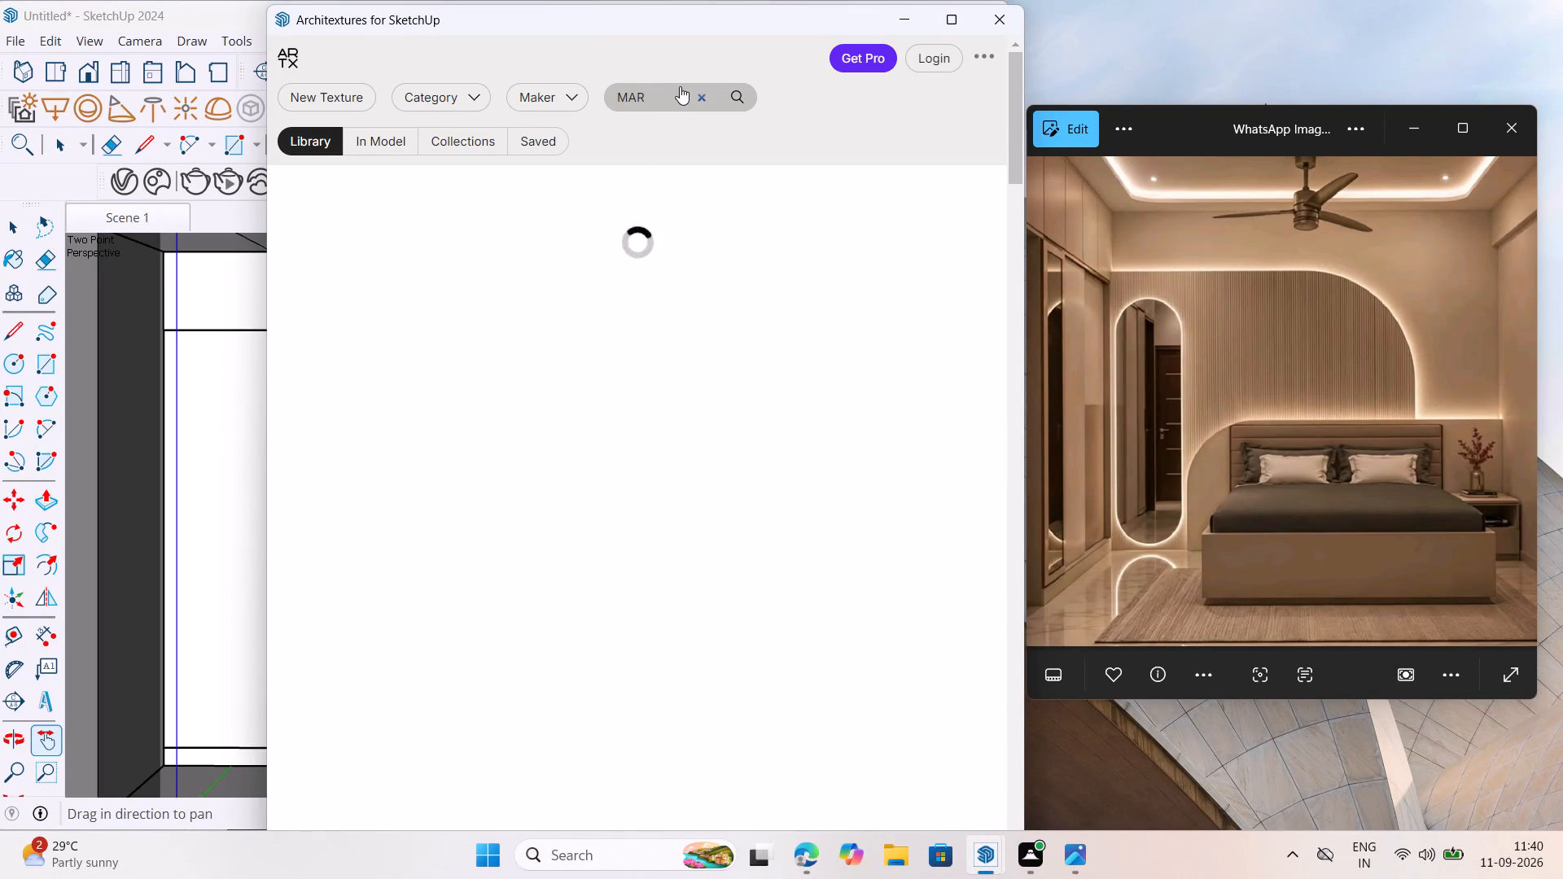
pyautogui.write('V=')
pyautogui.press('BackSpace')
pyautogui.press('BackSpace')
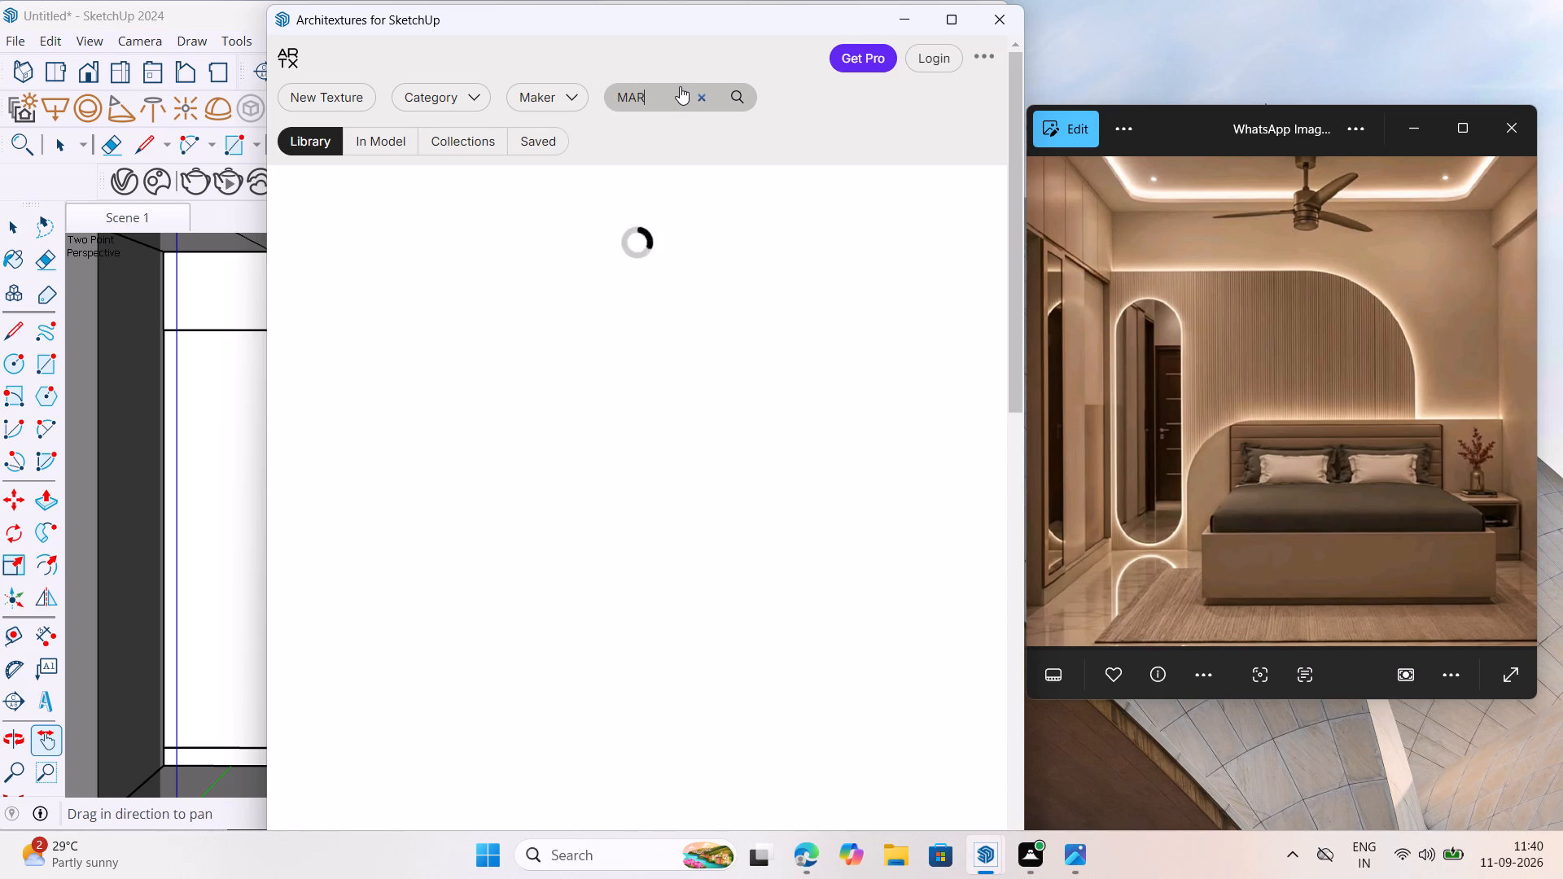
pyautogui.write('BL')
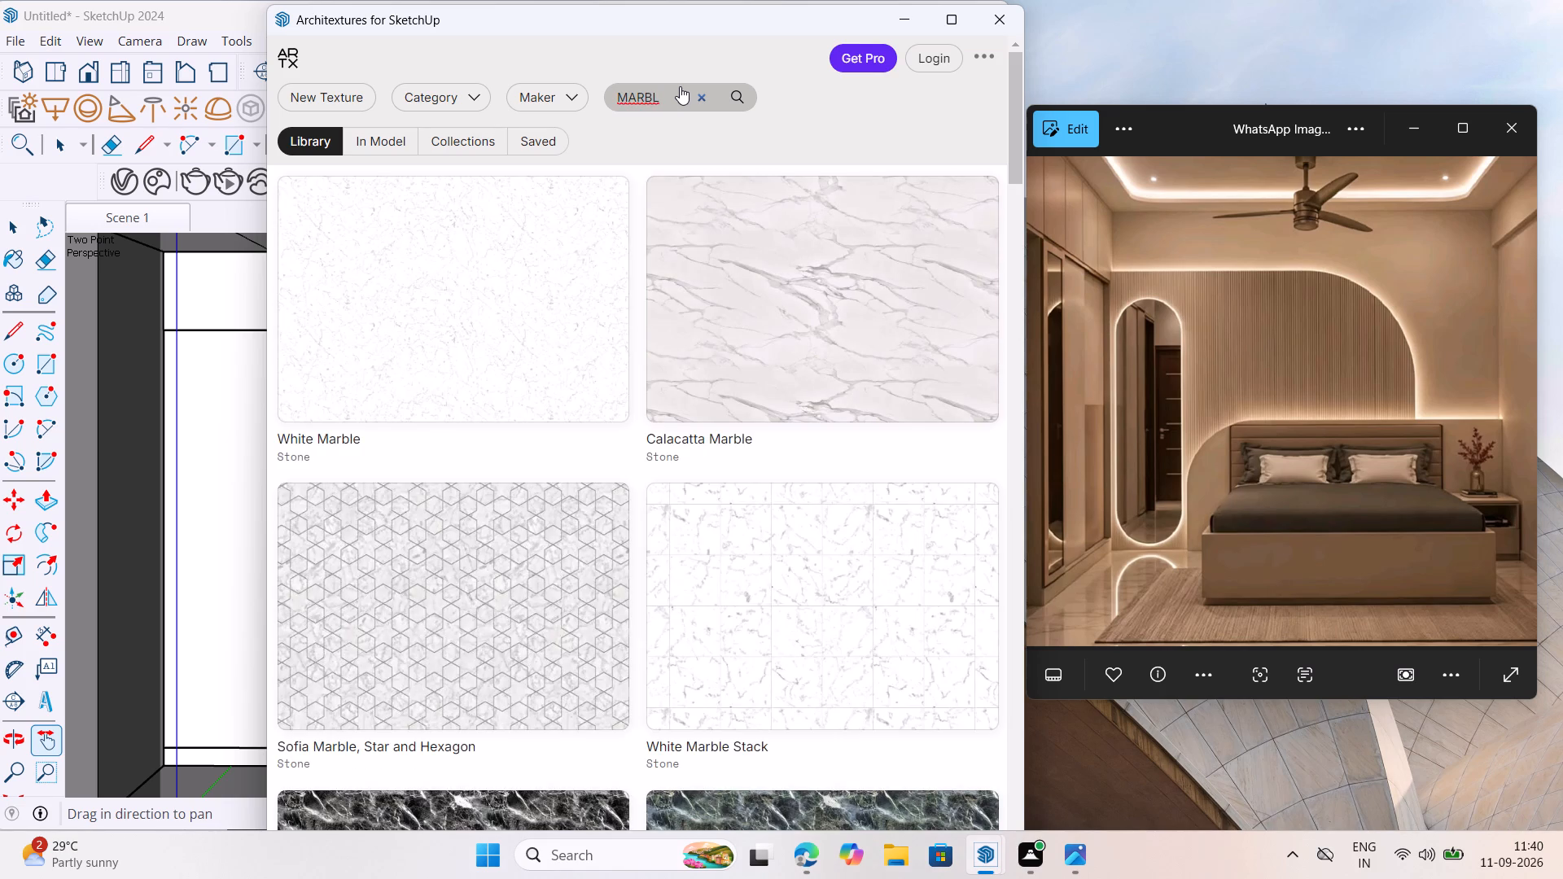
pyautogui.write('ES')
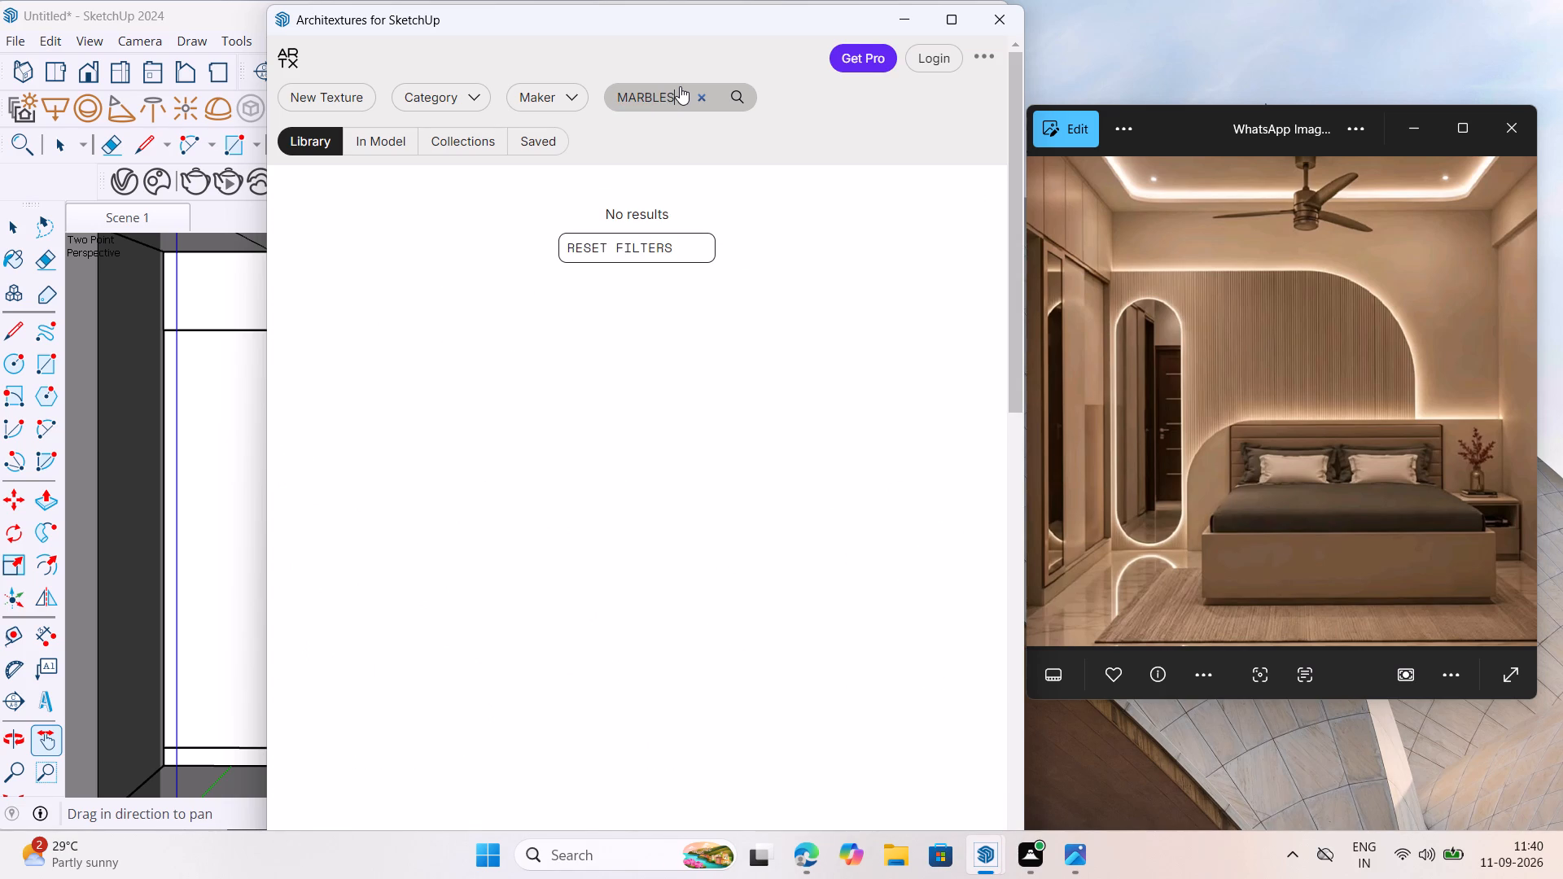
pyautogui.press('BackSpace')
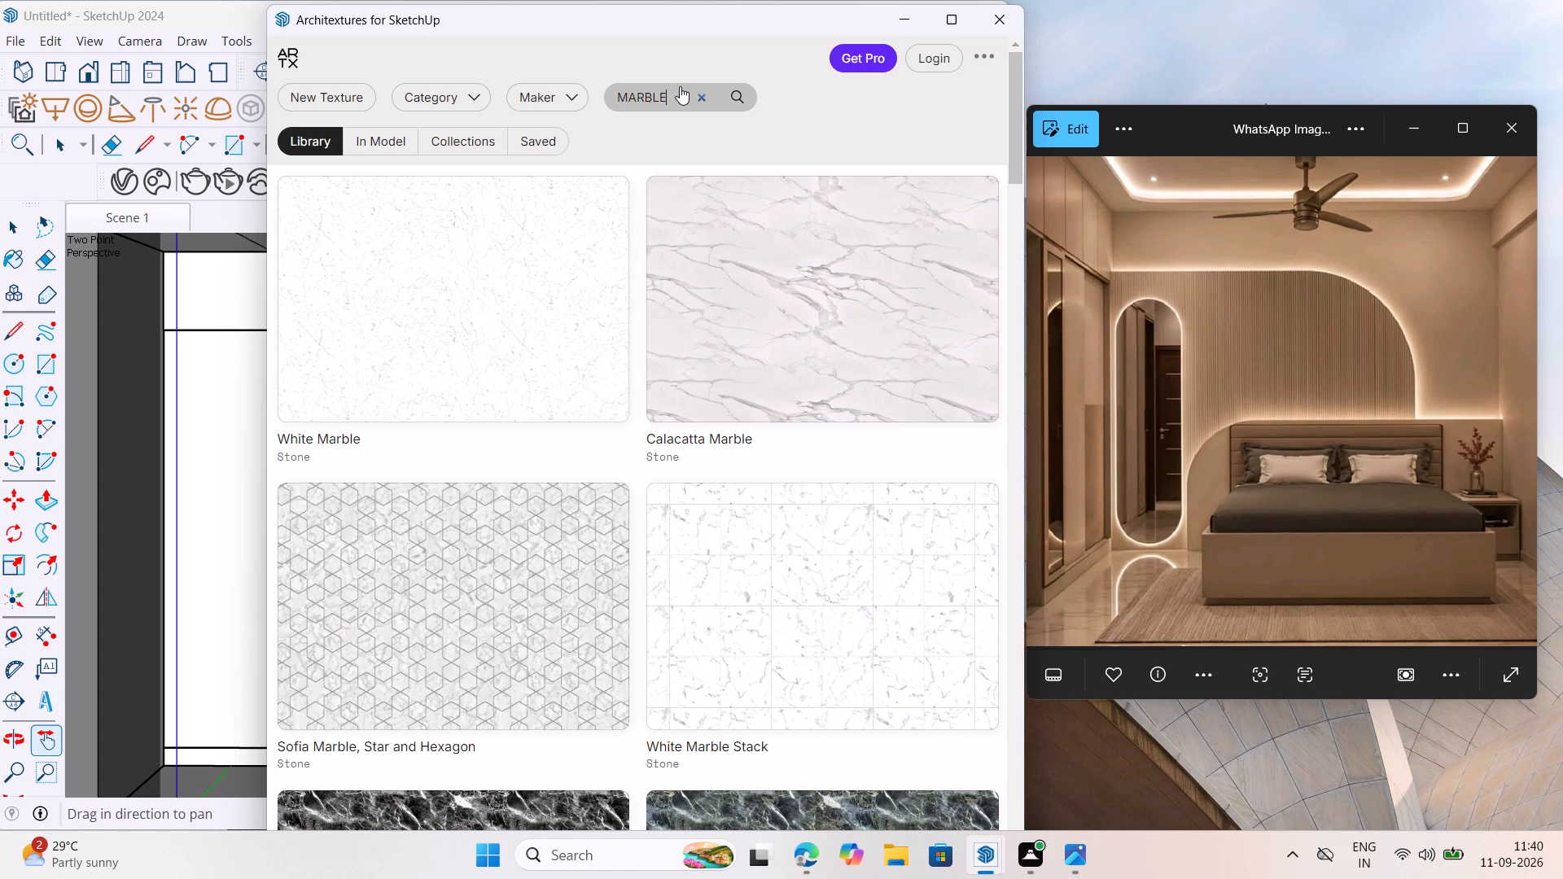
# Choose the brown-veined Acquerello Marble by Dereli Marmo from the results and import it as a paint material.
pyautogui.scroll(-6, 702, 386)
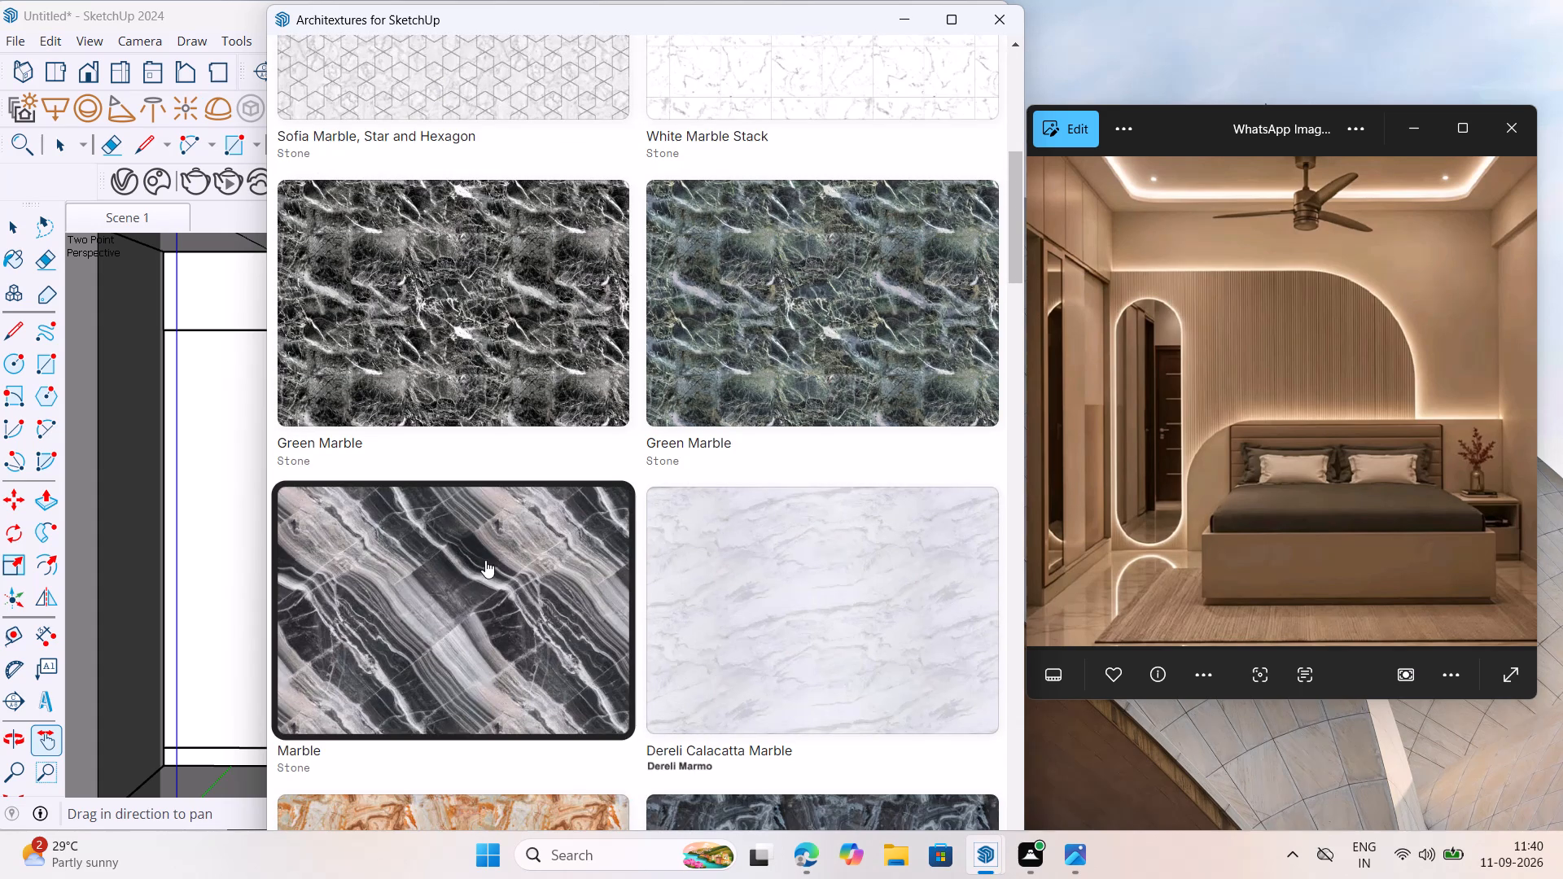
pyautogui.scroll(-4, 514, 593)
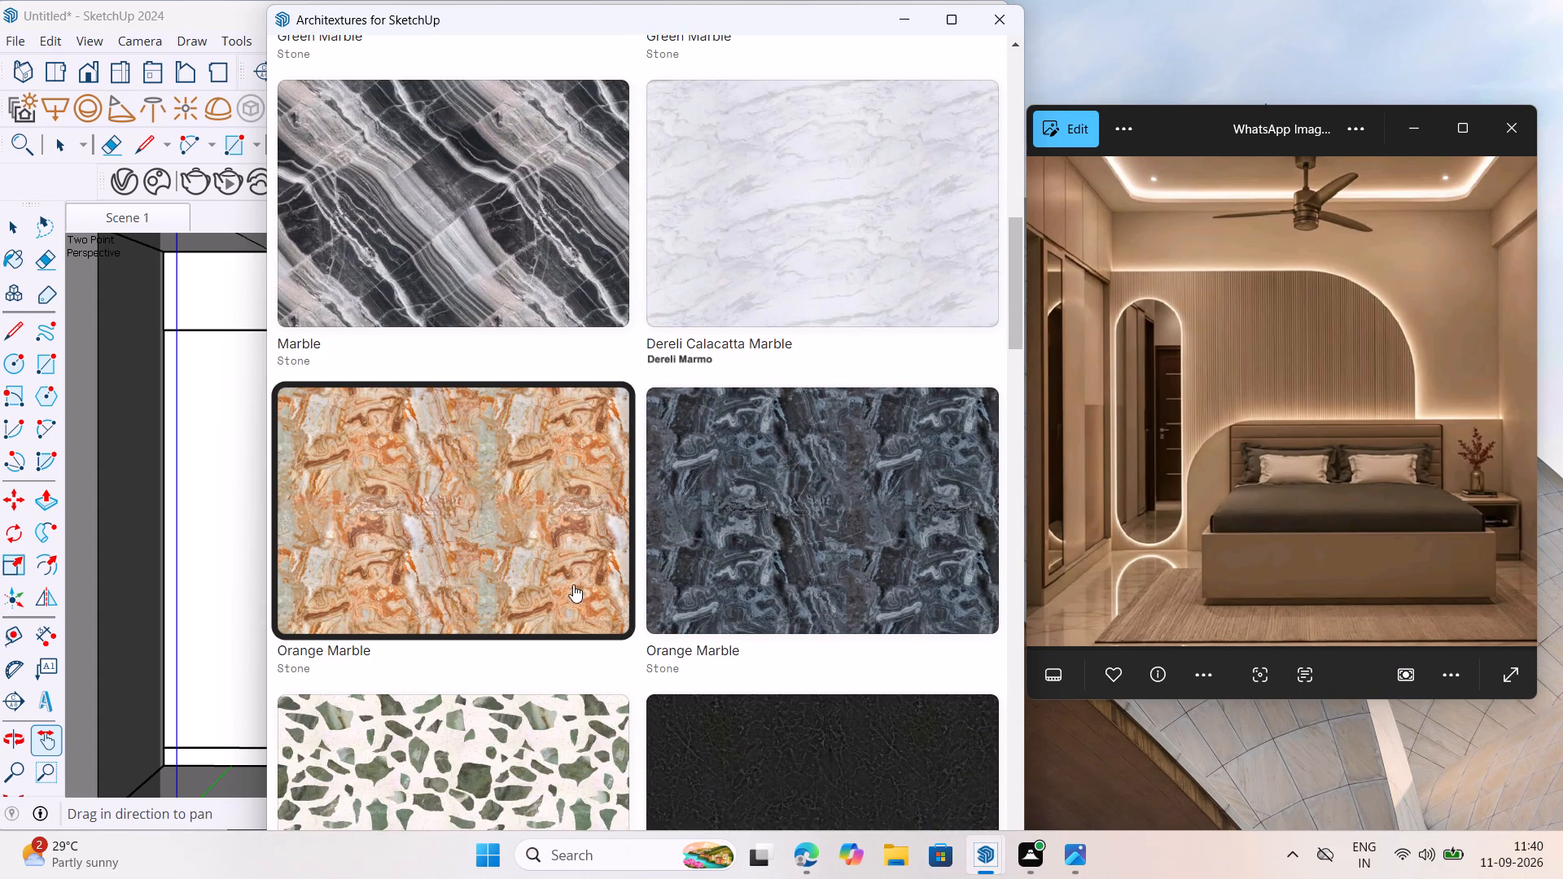
pyautogui.scroll(-7, 526, 619)
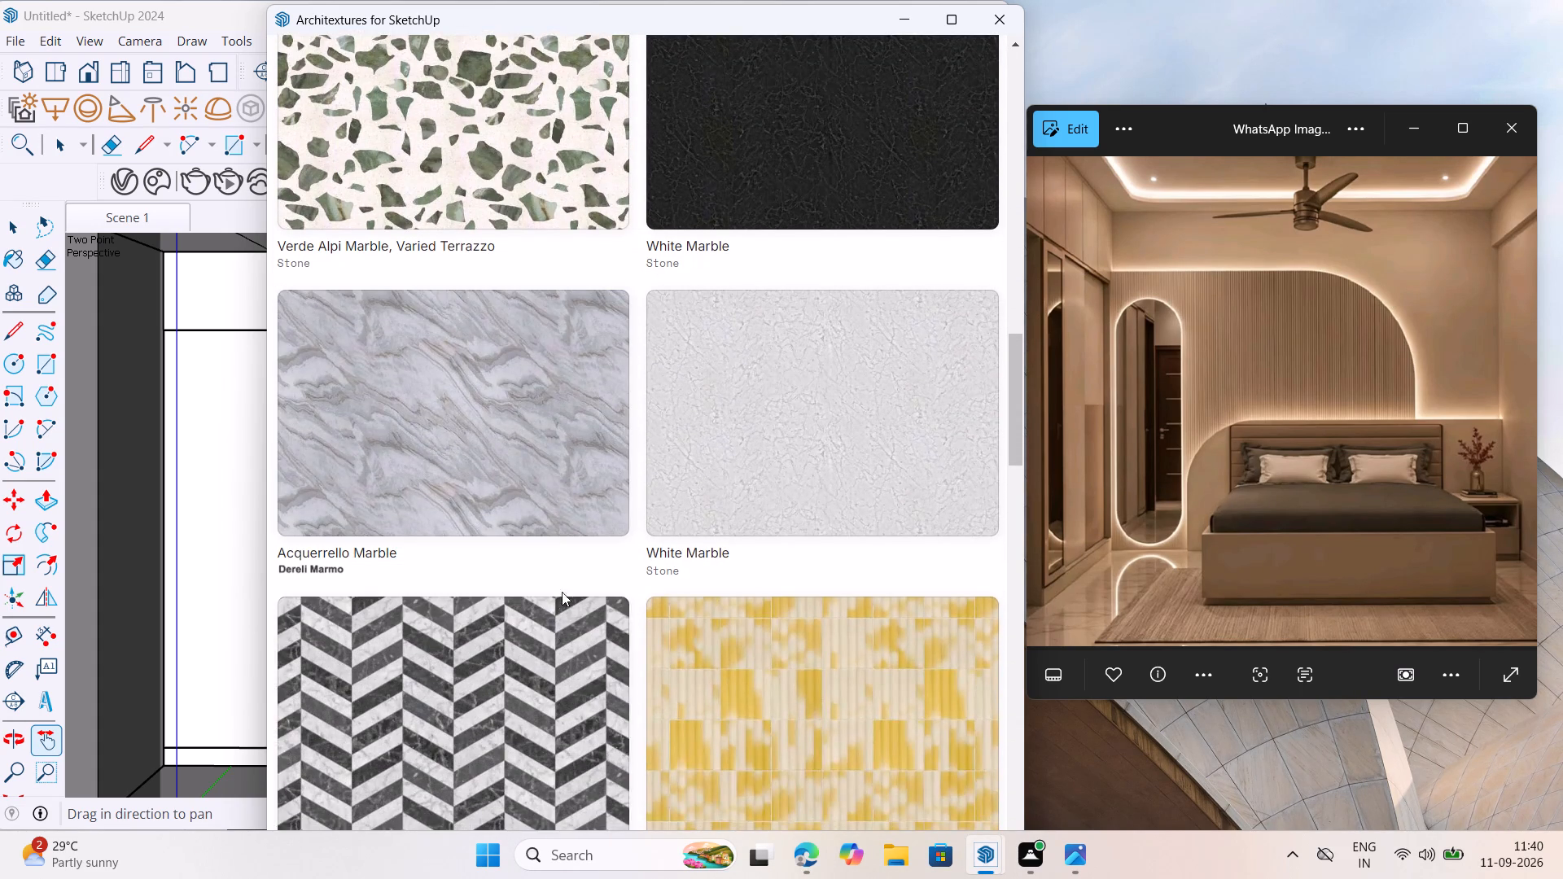
pyautogui.scroll(-8, 552, 585)
pyautogui.scroll(-3, 615, 601)
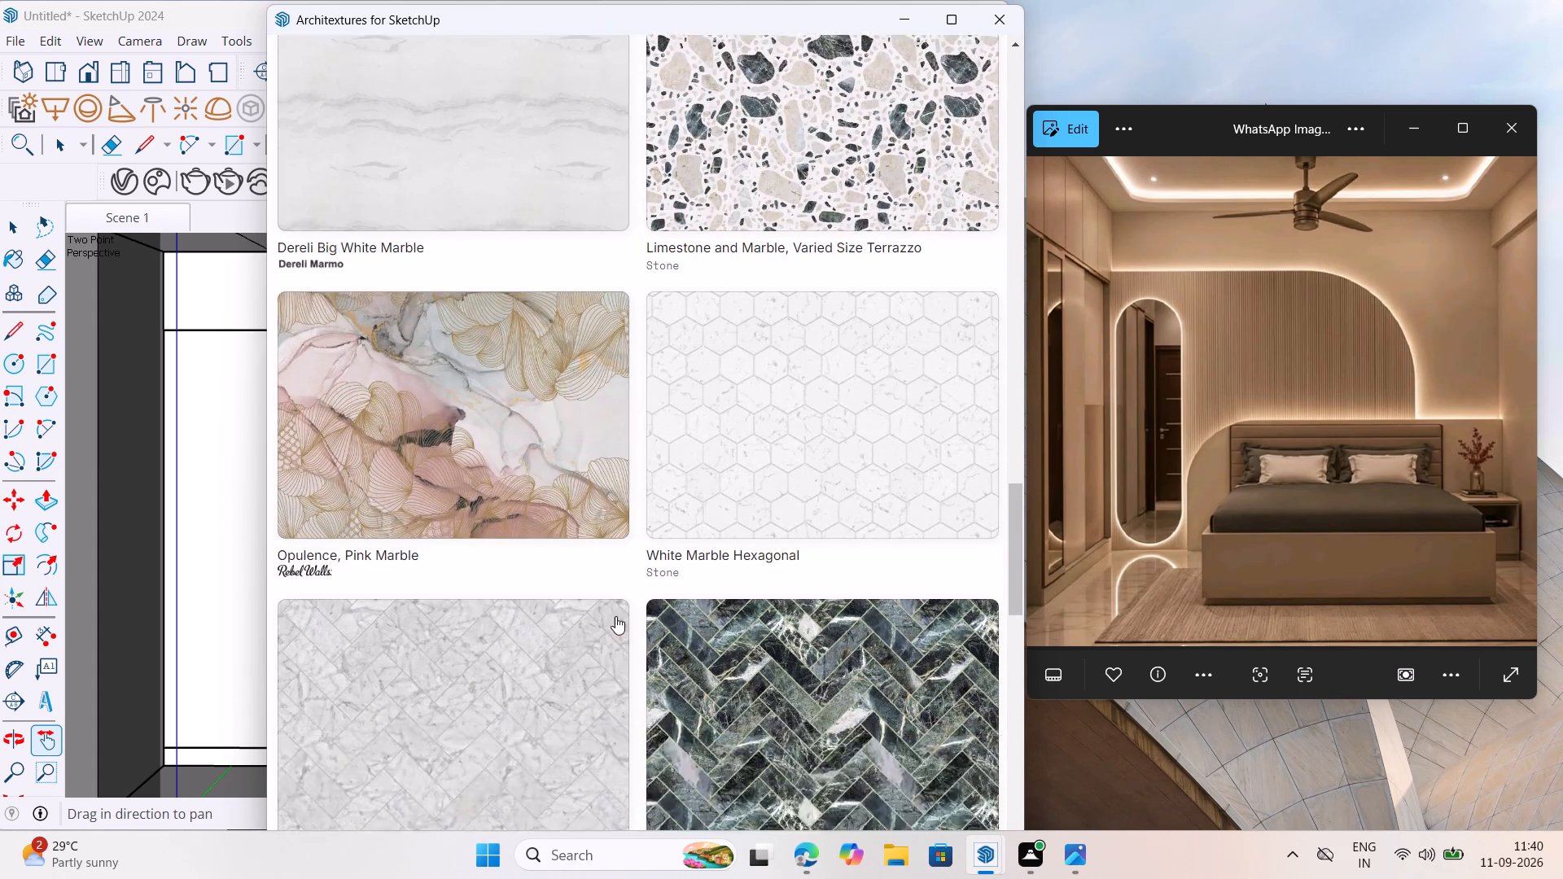
pyautogui.scroll(-5, 573, 639)
pyautogui.click(677, 568)
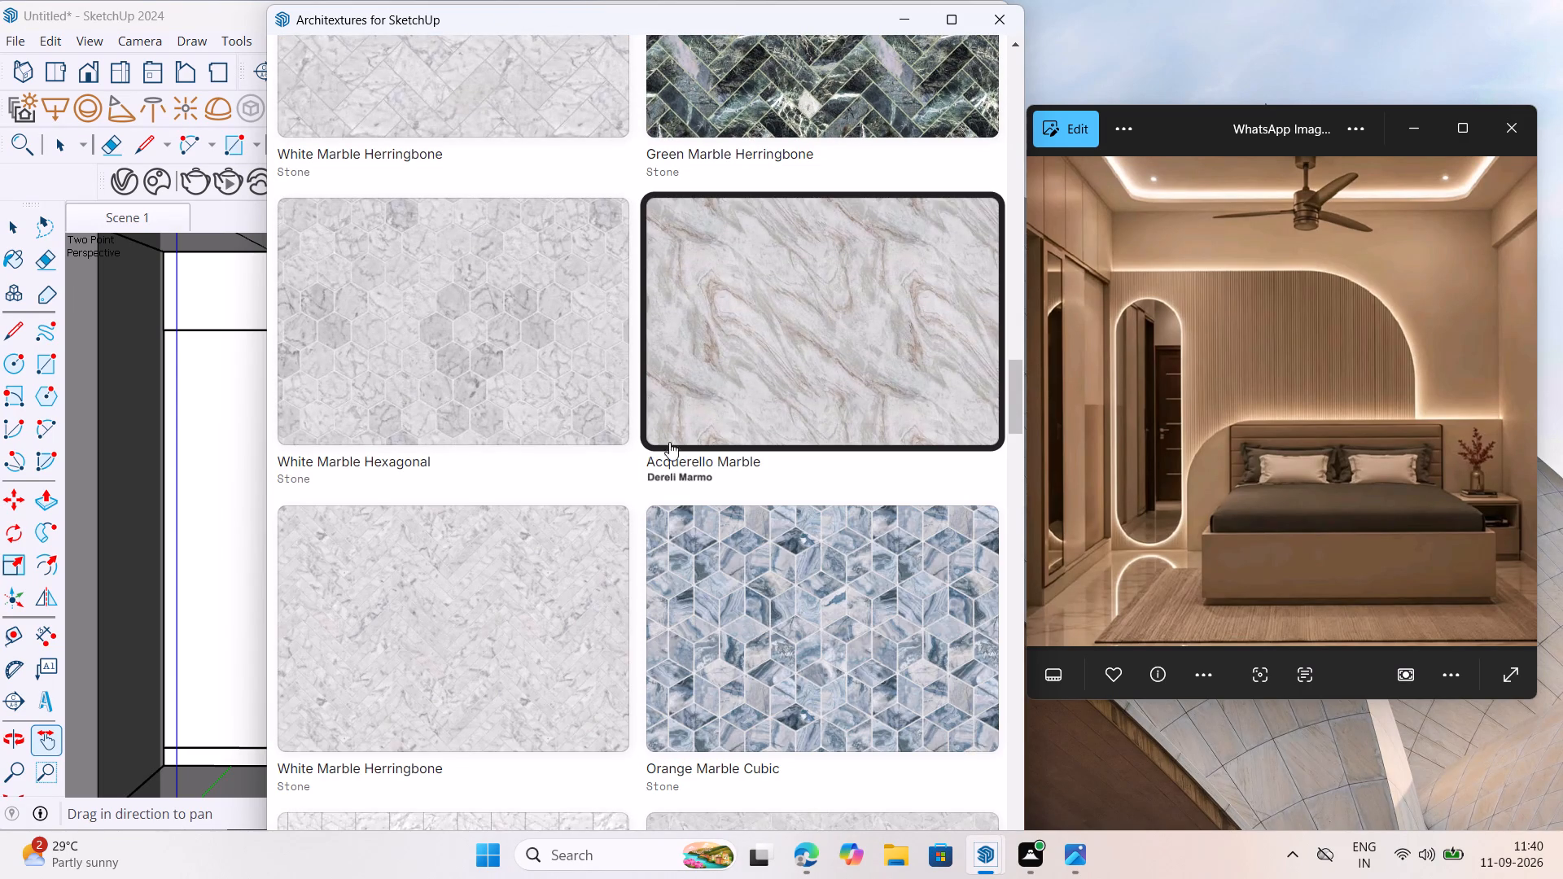
pyautogui.click(891, 352)
pyautogui.scroll(-2, 527, 539)
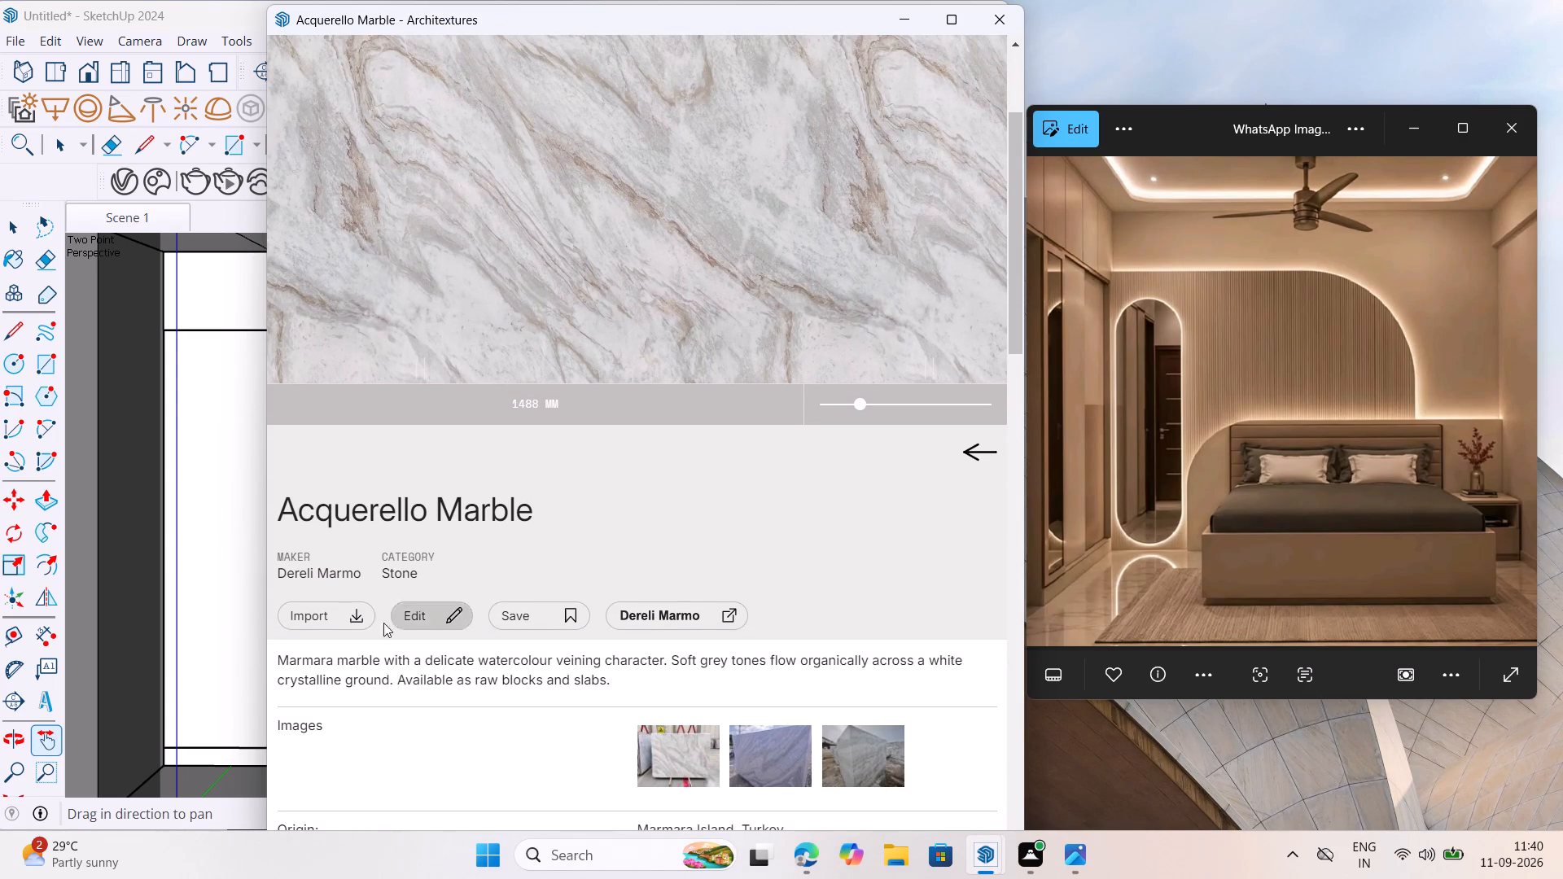
pyautogui.click(361, 619)
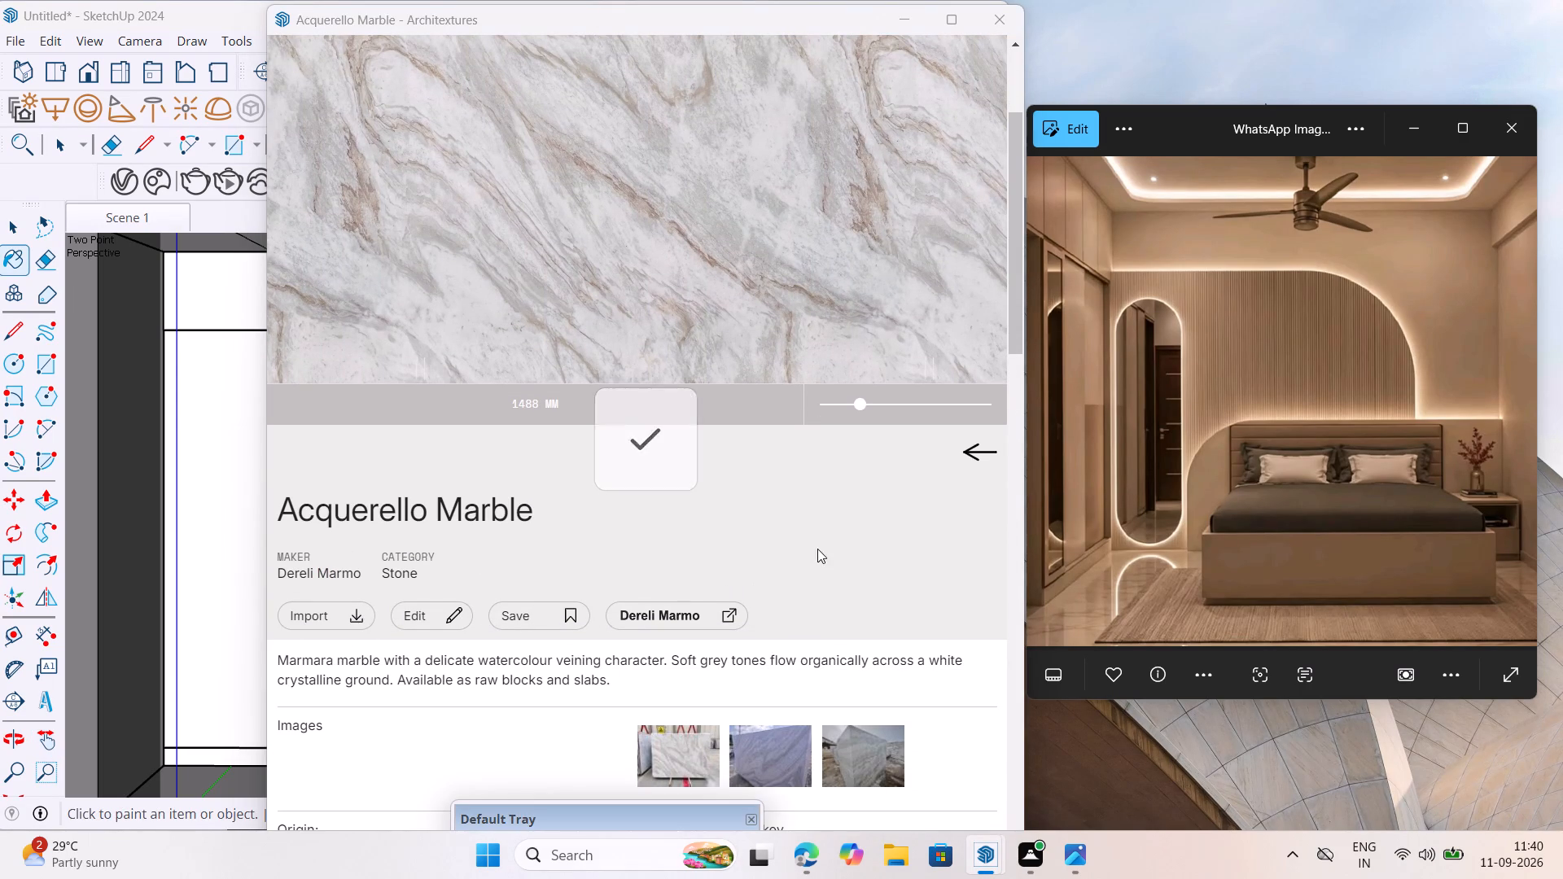
pyautogui.click(338, 621)
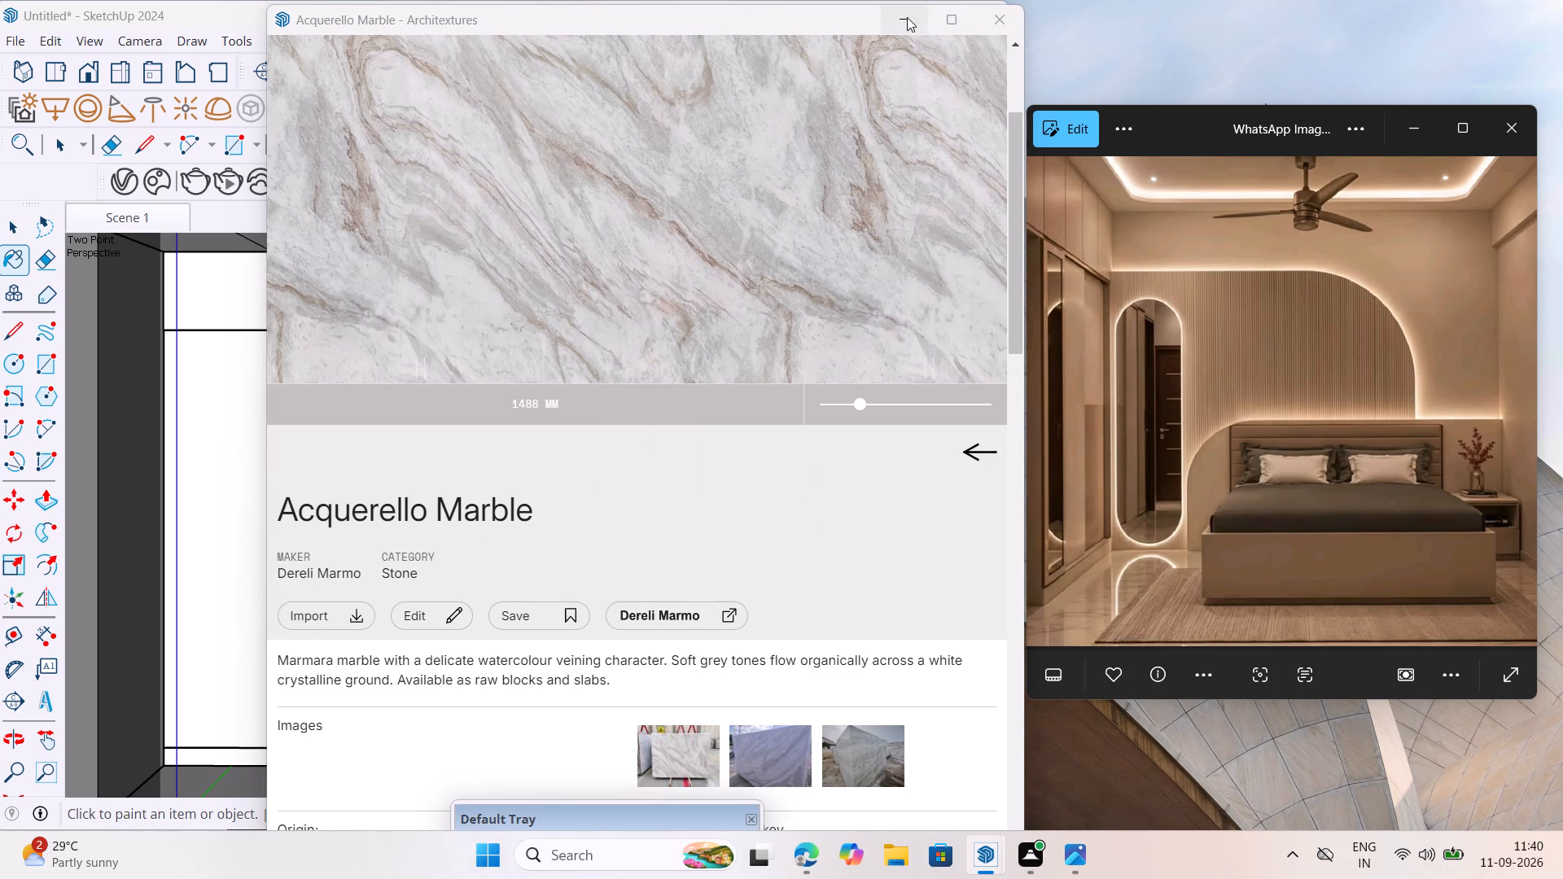
# Minimize the texture library and paint the bedroom floor with the imported Acquerello Marble.
pyautogui.click(907, 17)
pyautogui.click(387, 727)
pyautogui.scroll(-6, 400, 544)
pyautogui.moveTo(432, 651); pyautogui.dragTo(425, 637, button='middle')
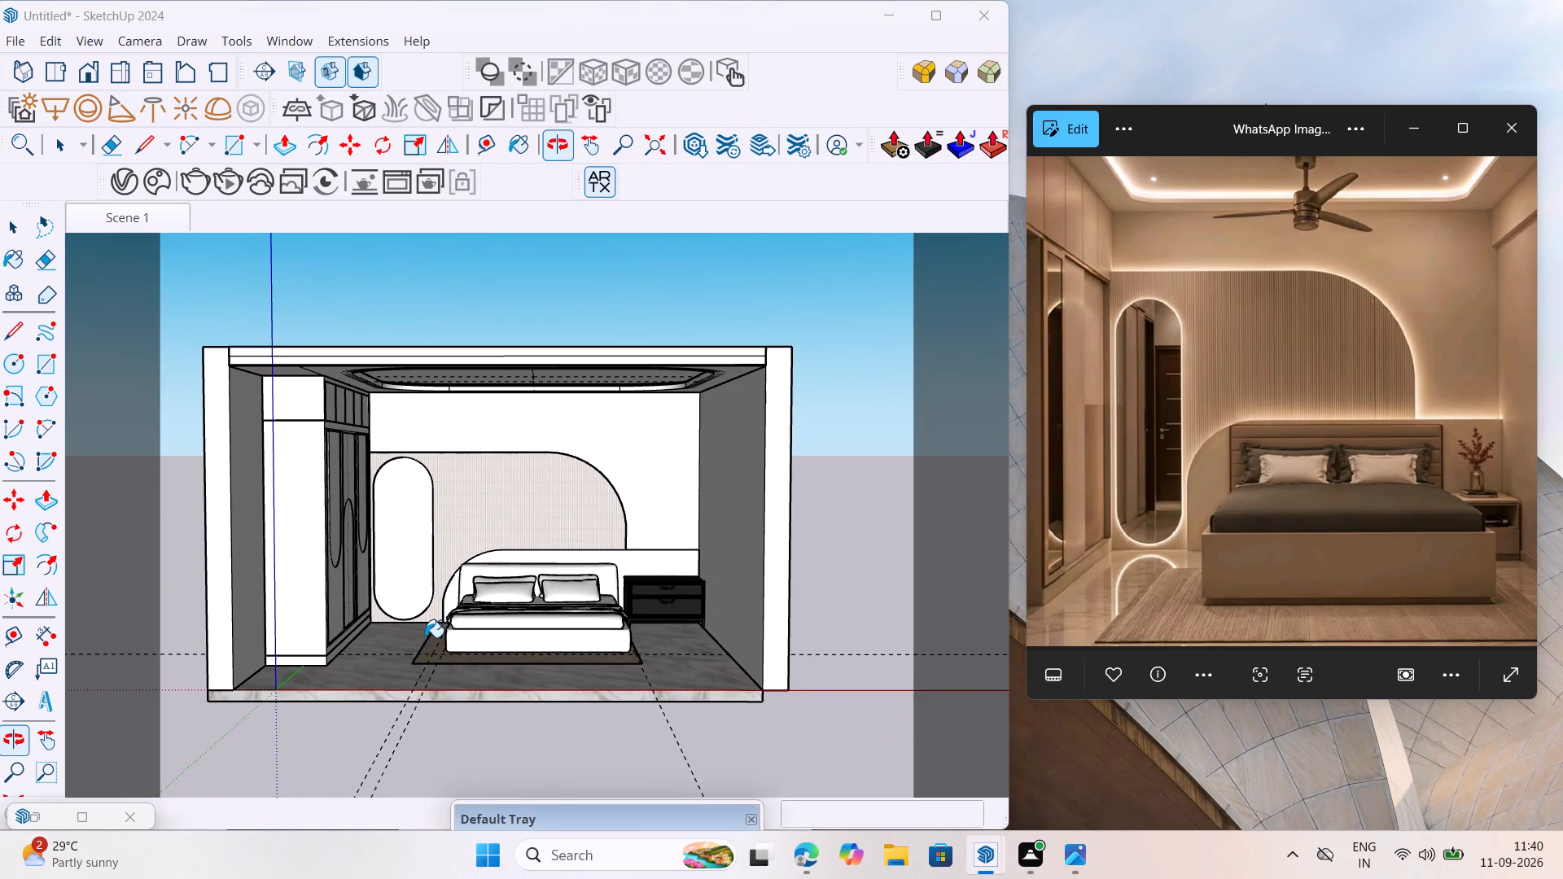
pyautogui.scroll(-2, 458, 689)
pyautogui.scroll(6, 415, 599)
# Select the thin edge face along the top and curve of the fluted wall panel and make it a group.
pyautogui.press('space')
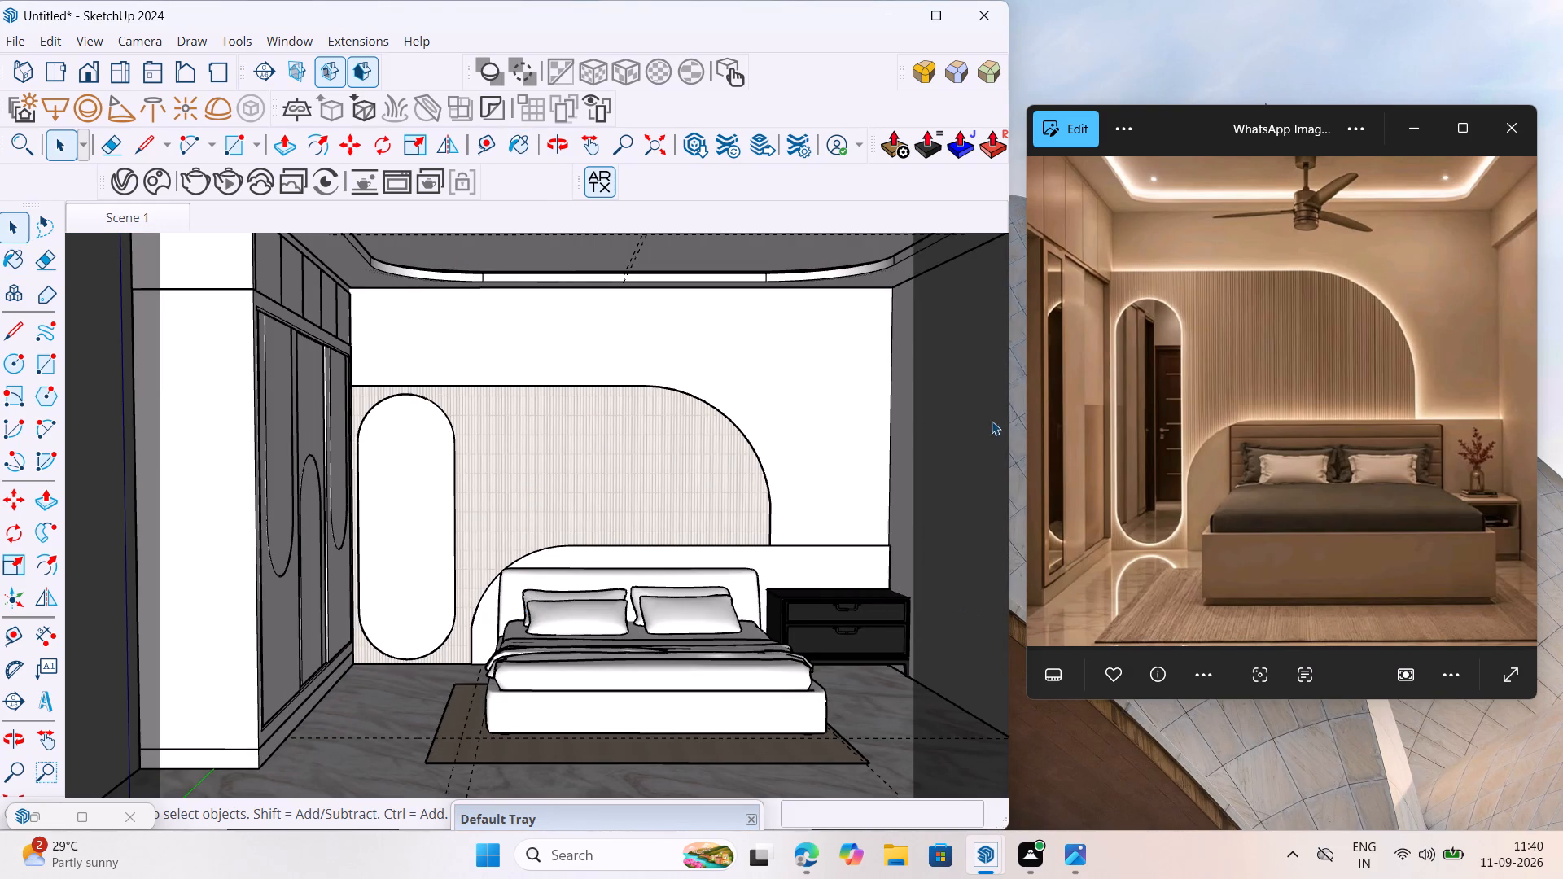
pyautogui.scroll(14, 418, 347)
pyautogui.moveTo(466, 397); pyautogui.dragTo(429, 485, button='middle')
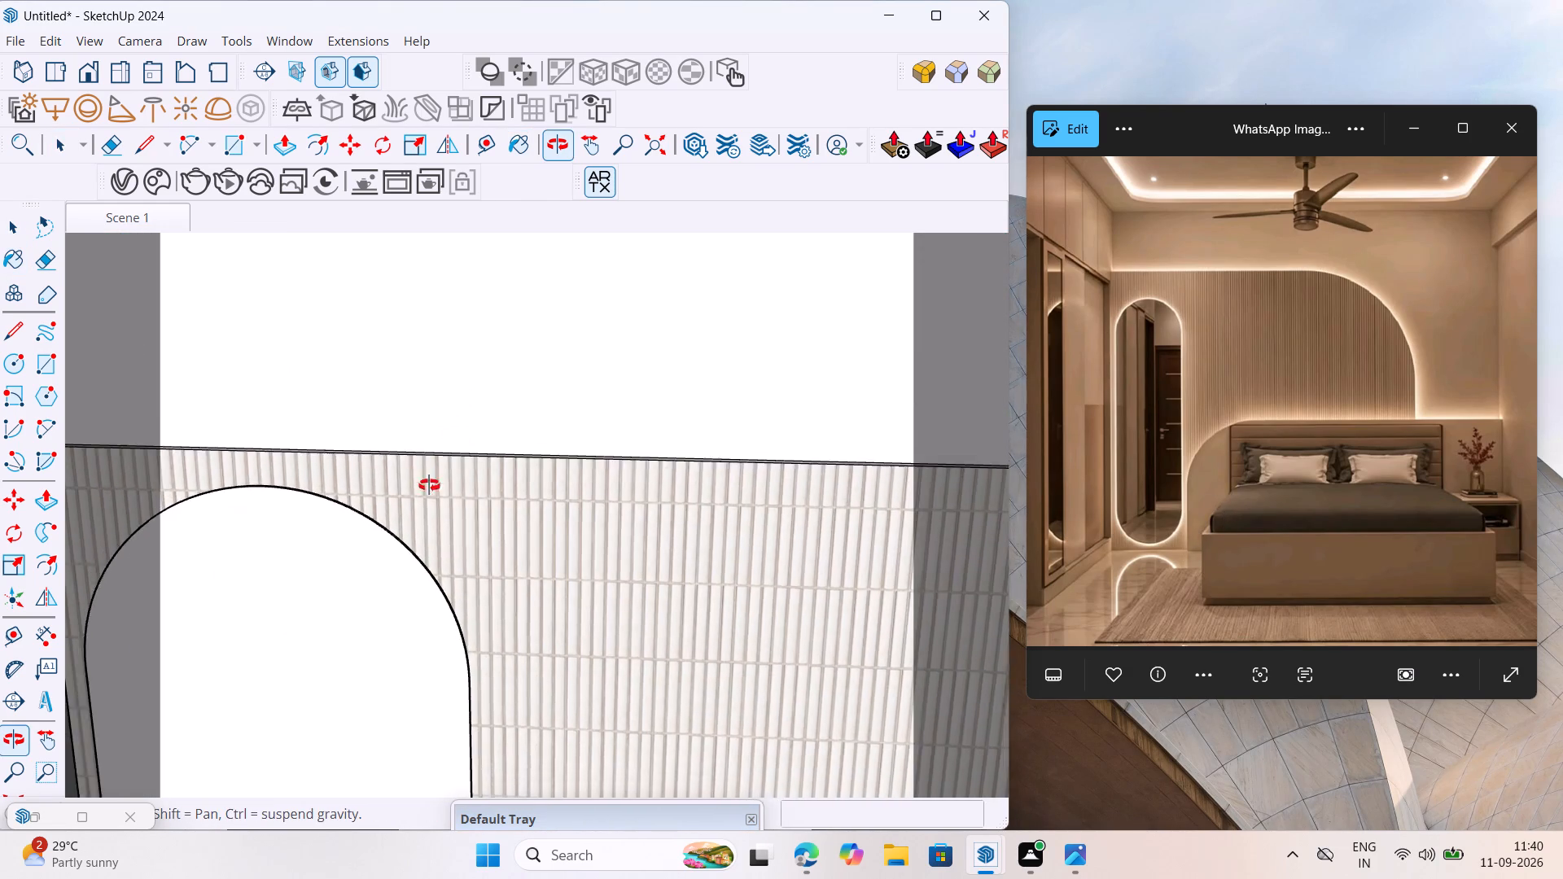
pyautogui.moveTo(429, 485); pyautogui.dragTo(374, 520, button='middle')
pyautogui.scroll(12, 335, 428)
pyautogui.moveTo(342, 451); pyautogui.dragTo(314, 505, button='middle')
pyautogui.keyDown('ctrl'); pyautogui.scroll(3, 320, 442); pyautogui.keyUp('ctrl')
pyautogui.keyDown('ctrl'); pyautogui.click(333, 436); pyautogui.keyUp('ctrl')
pyautogui.keyDown('ctrl'); pyautogui.tripleClick(337, 430); pyautogui.keyUp('ctrl')
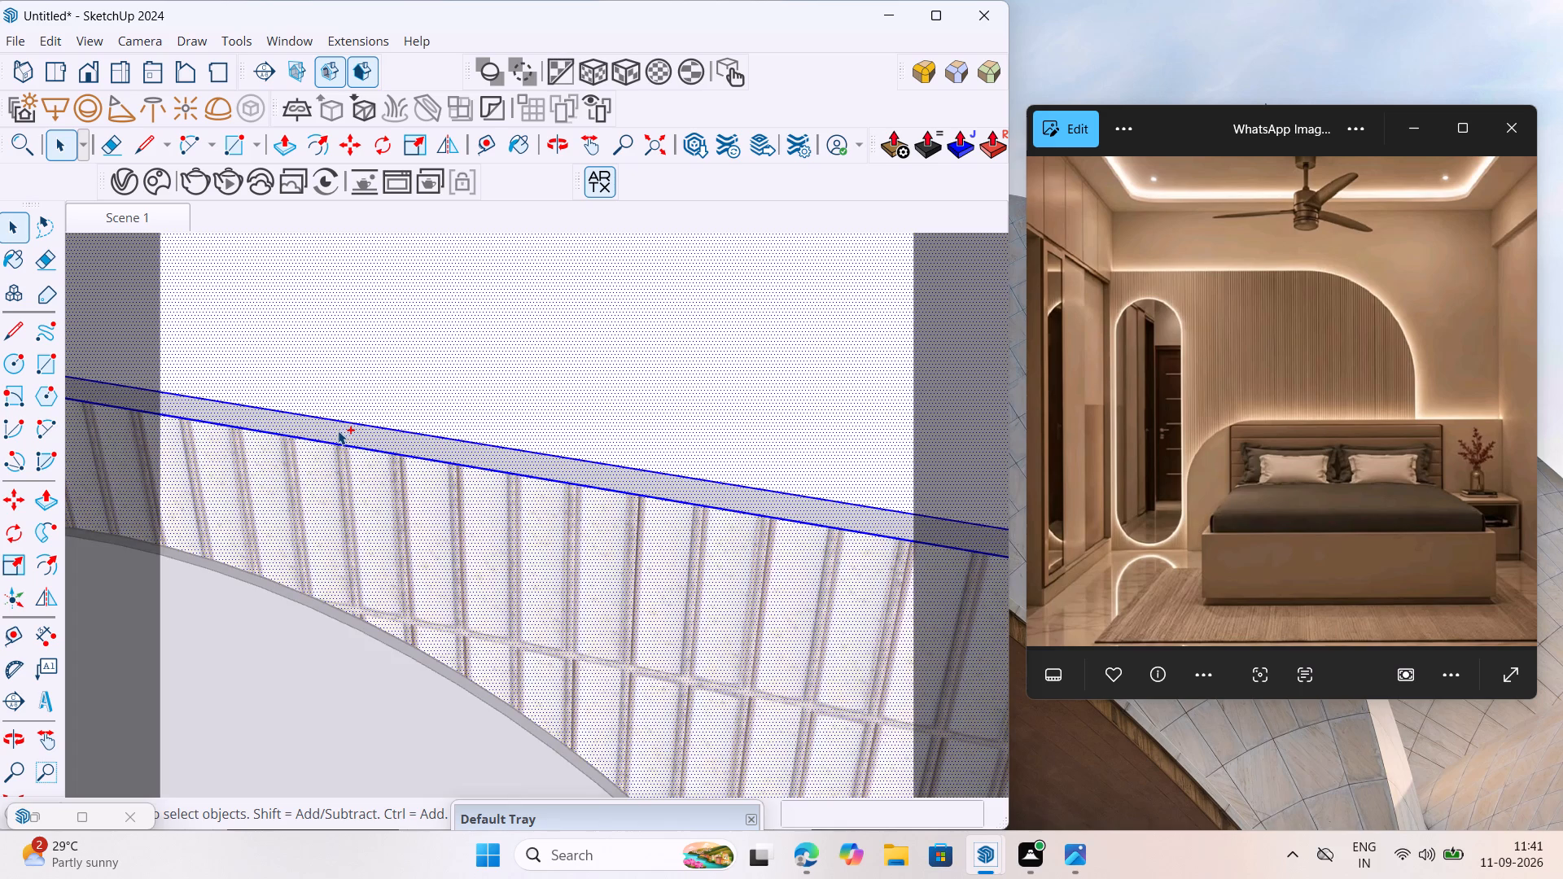
pyautogui.keyDown('ctrl'); pyautogui.click(338, 431); pyautogui.keyUp('ctrl')
pyautogui.doubleClick(339, 433)
pyautogui.scroll(-14, 309, 379)
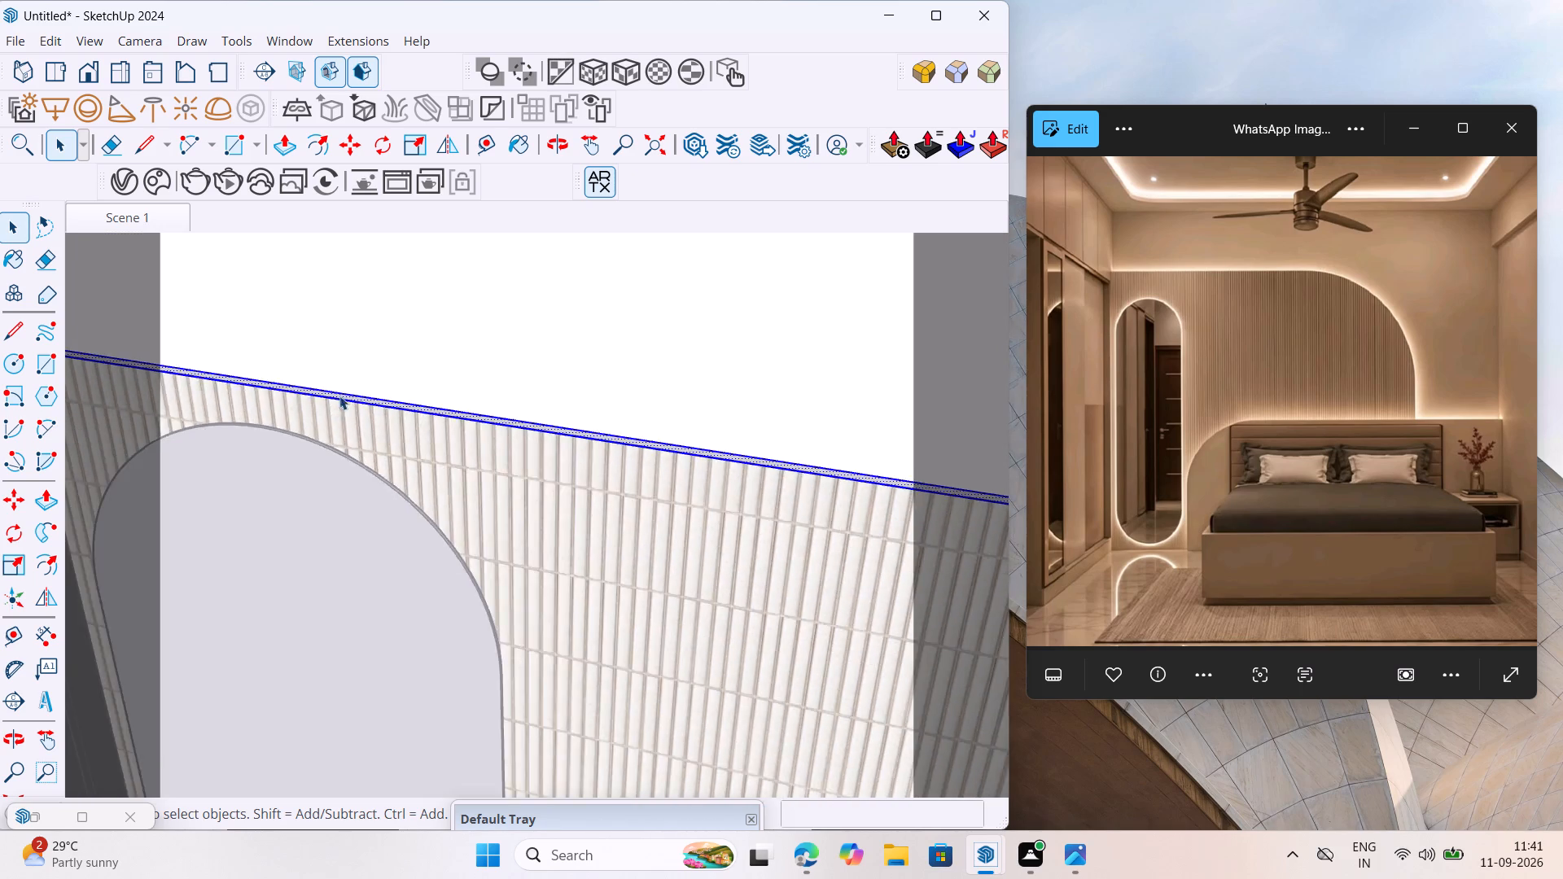
pyautogui.scroll(-8, 339, 396)
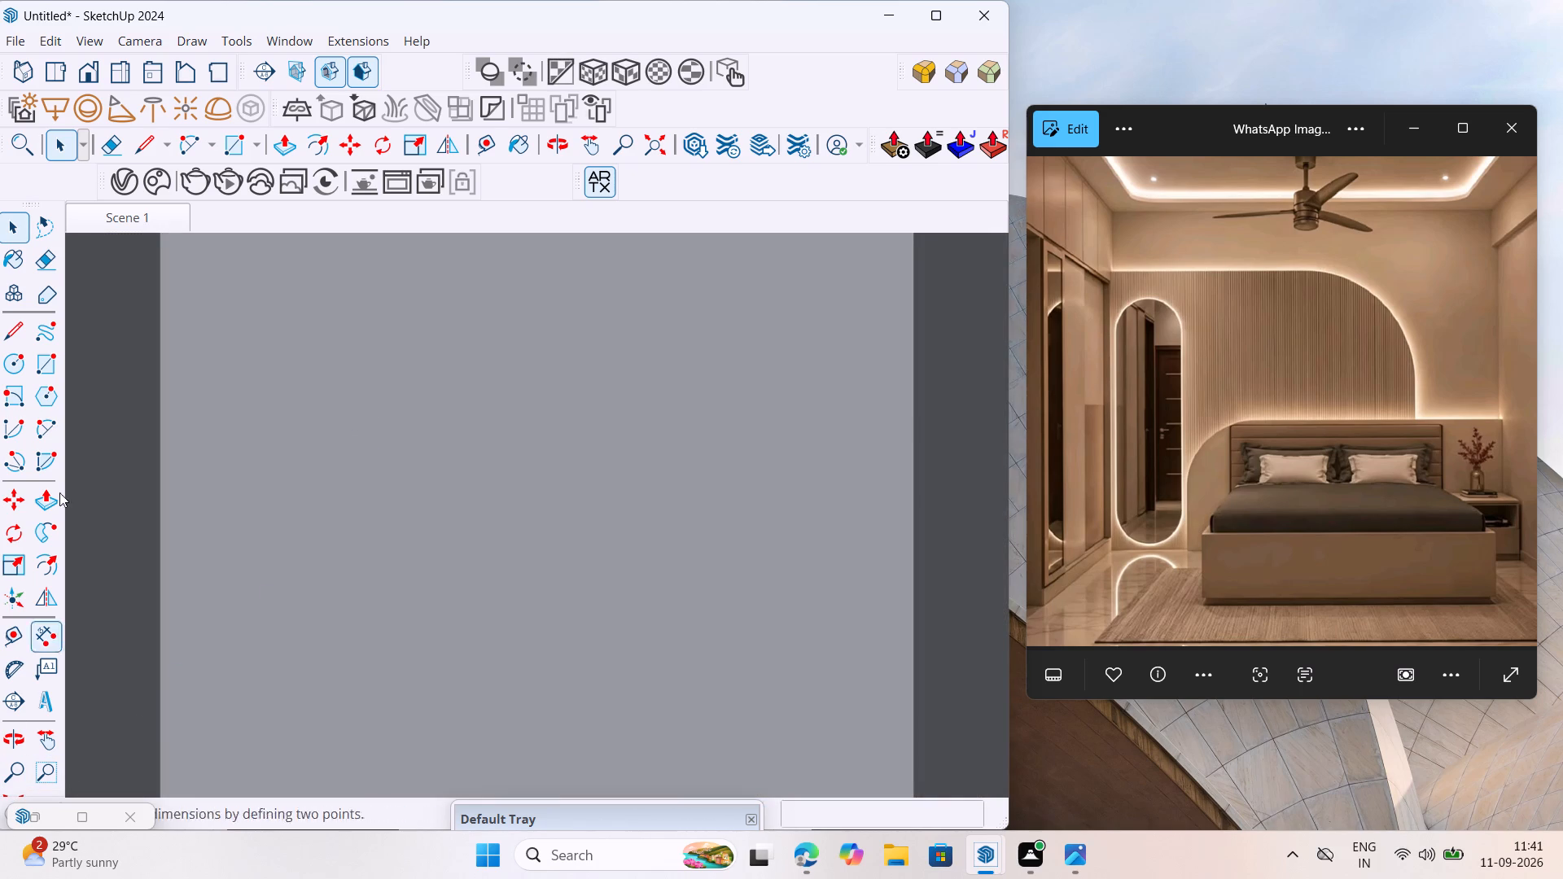
pyautogui.moveTo(32, 207); pyautogui.dragTo(20, 168)
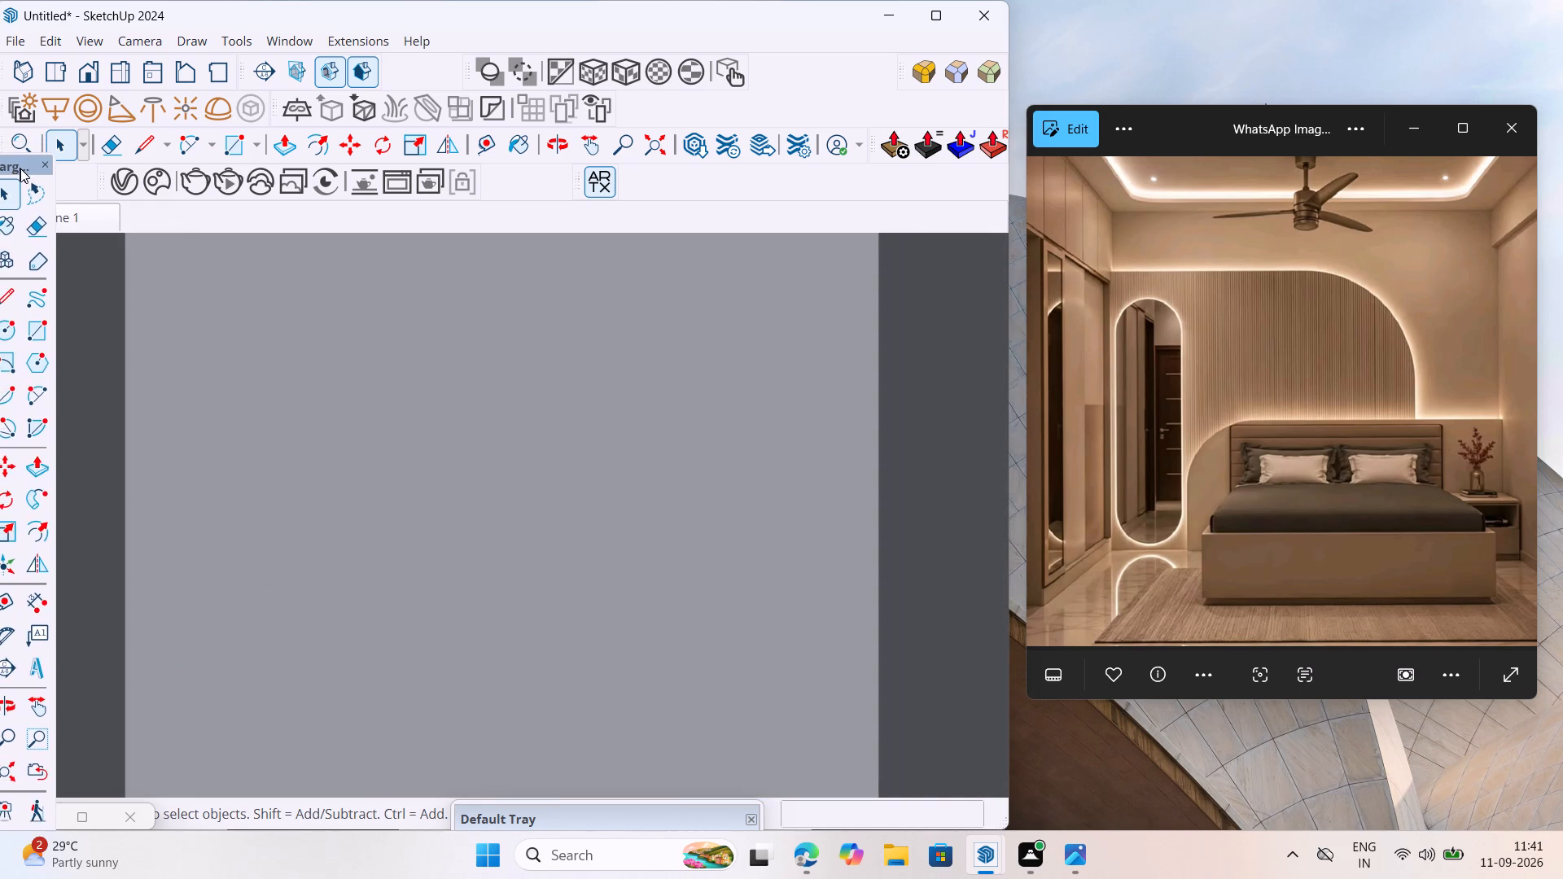
pyautogui.moveTo(20, 168); pyautogui.dragTo(31, 172)
pyautogui.moveTo(101, 208); pyautogui.dragTo(206, 212)
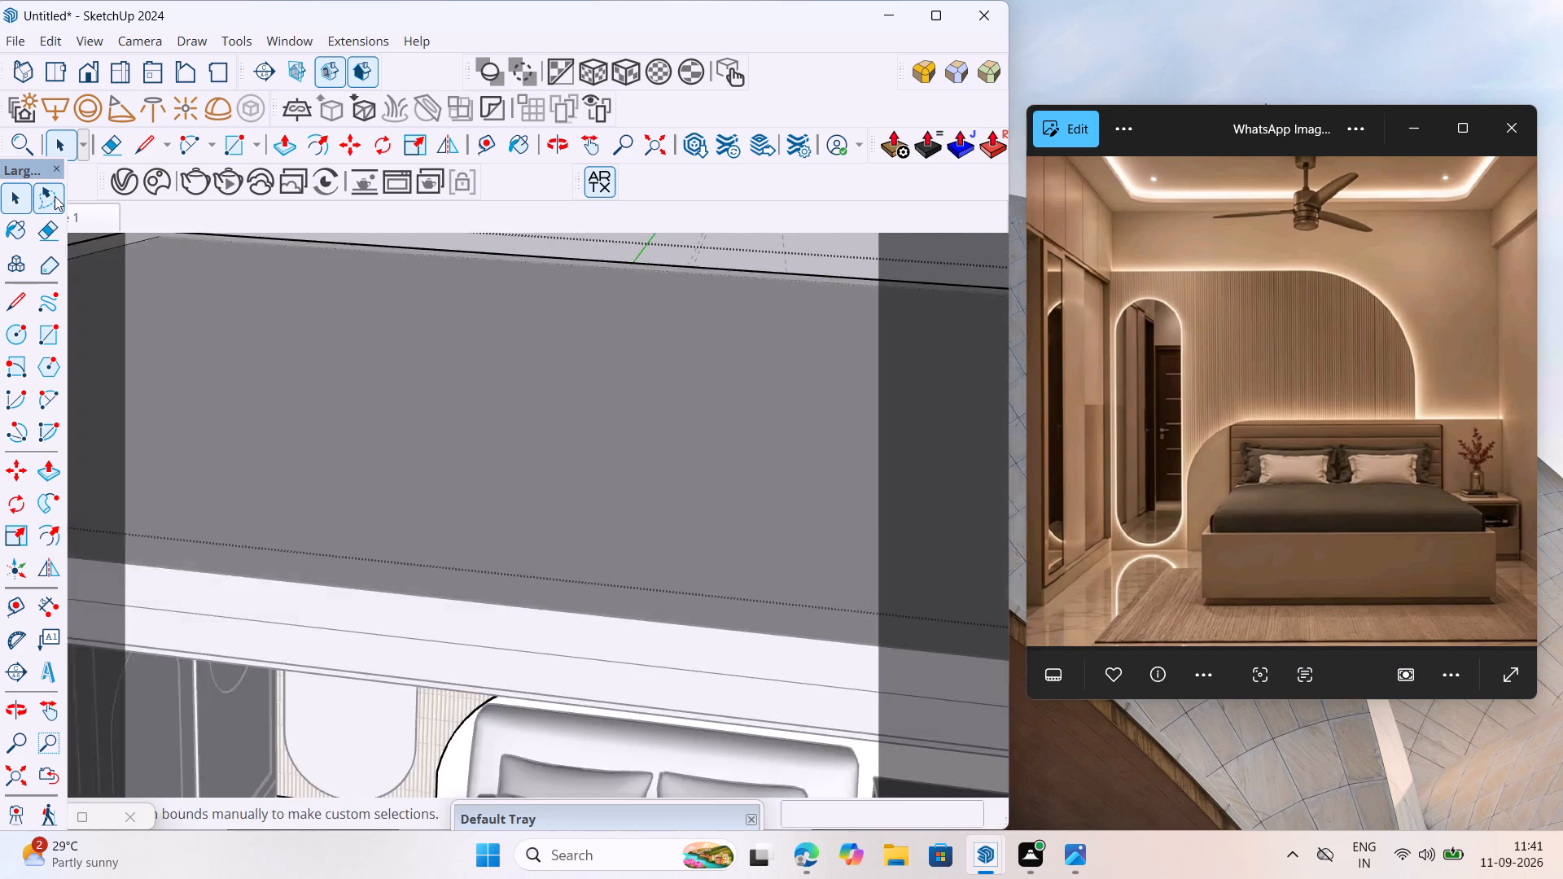
pyautogui.scroll(-4, 486, 453)
pyautogui.scroll(6, 571, 570)
pyautogui.scroll(-5, 642, 445)
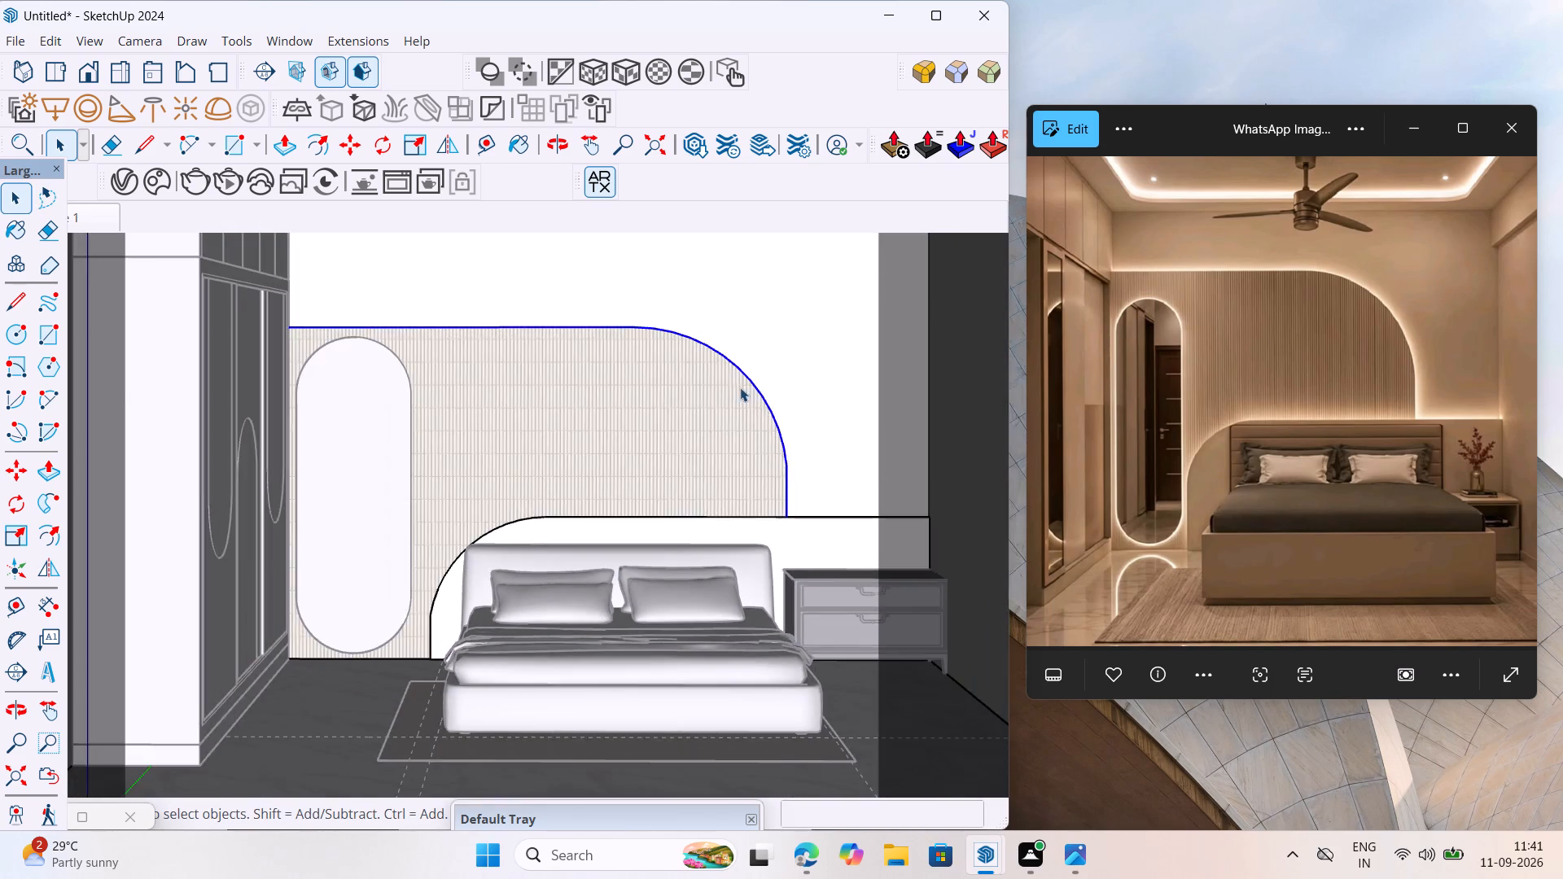
pyautogui.scroll(12, 756, 340)
pyautogui.moveTo(701, 379); pyautogui.dragTo(492, 460, button='middle')
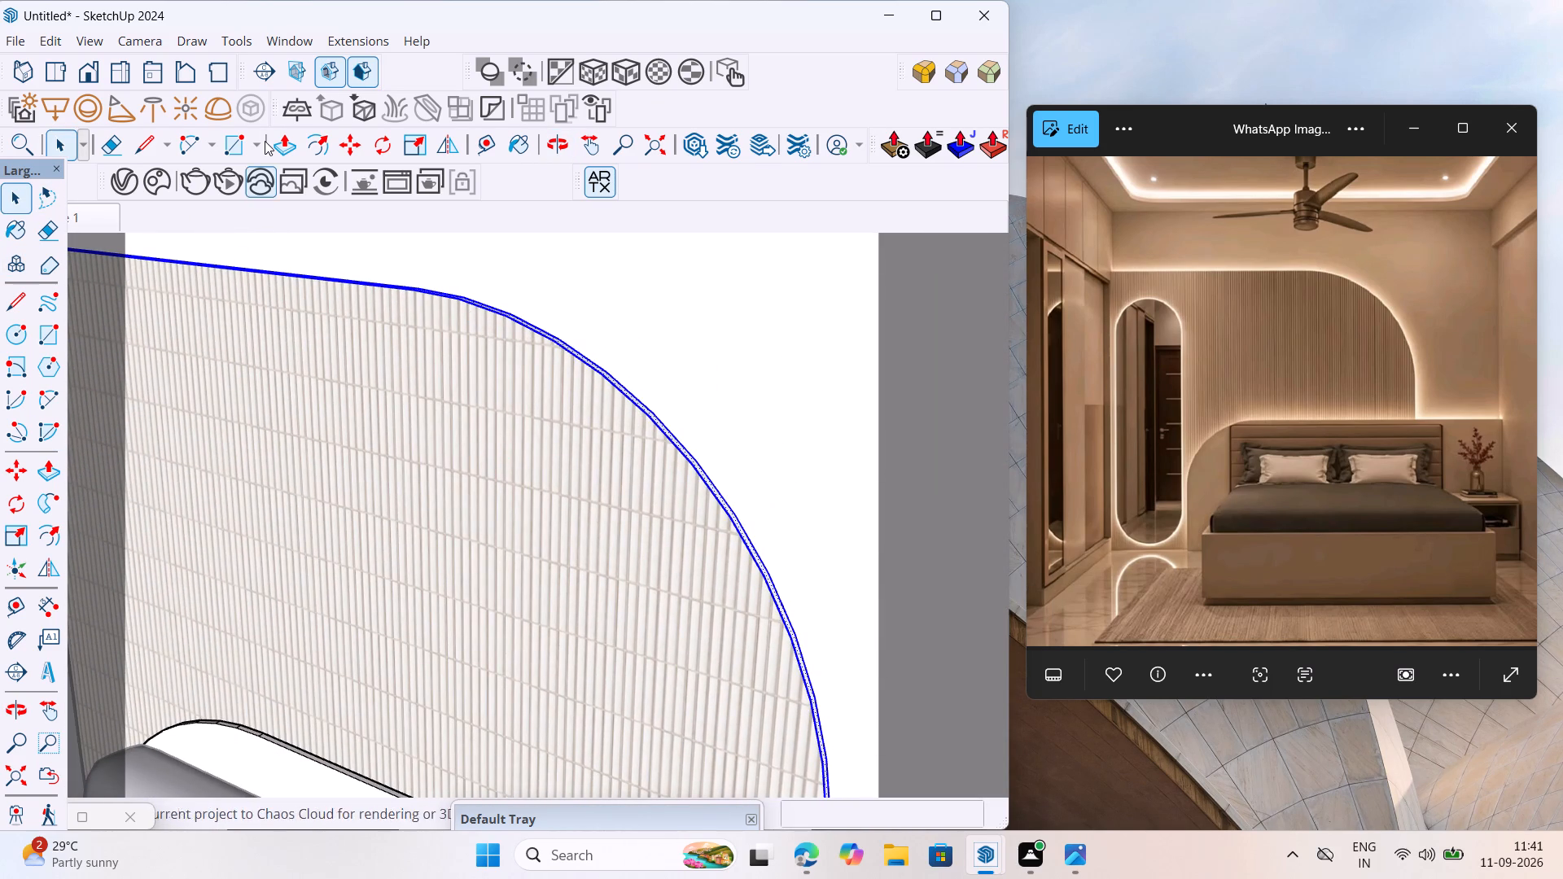
pyautogui.scroll(18, 467, 311)
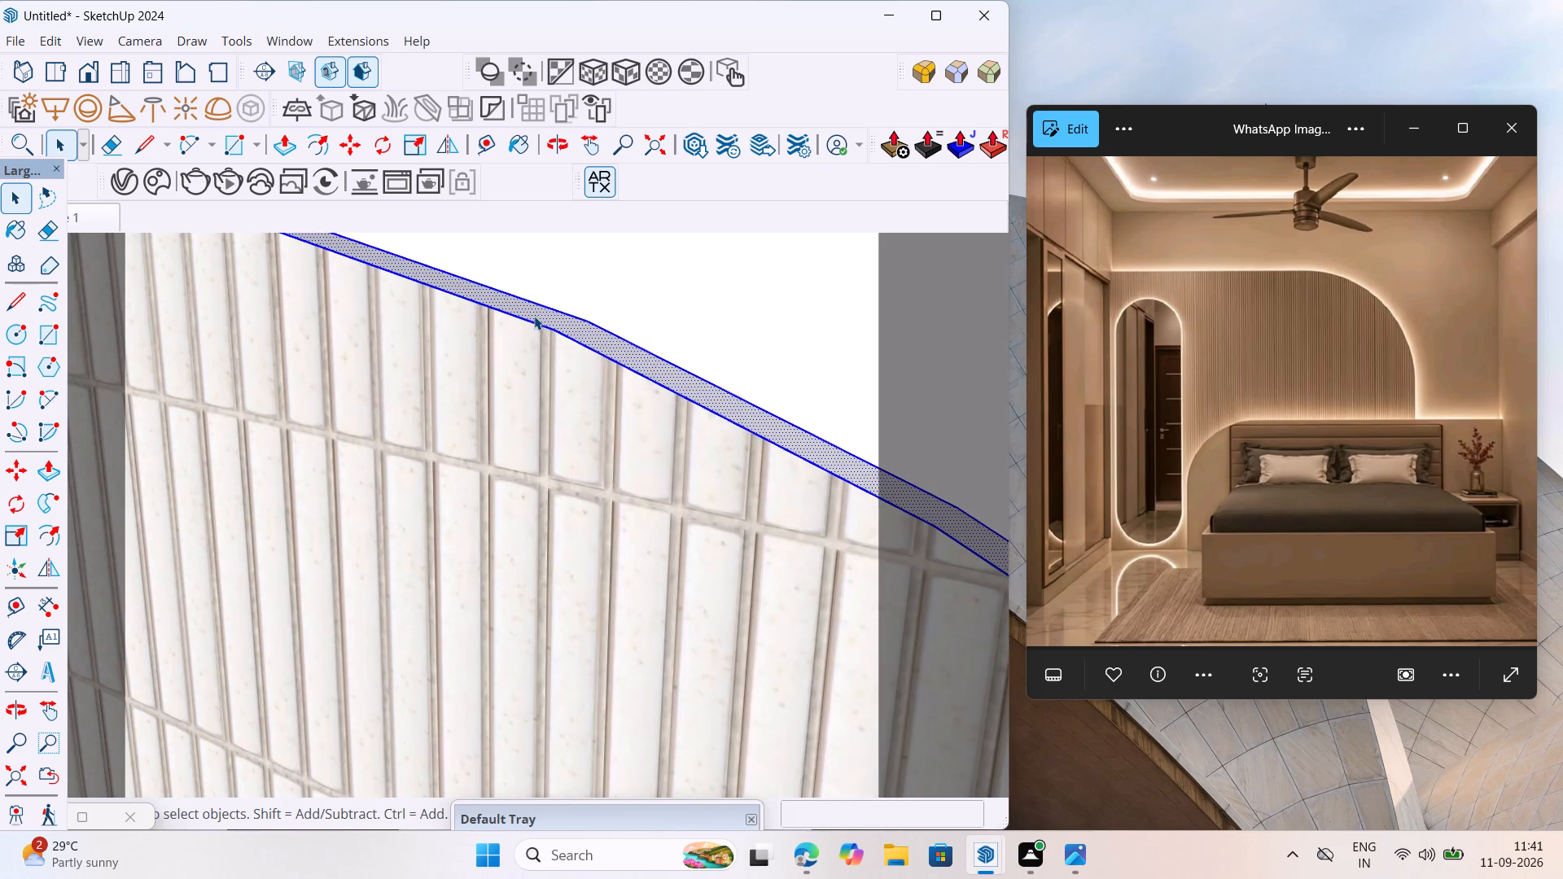
pyautogui.rightClick(541, 316)
pyautogui.click(613, 188)
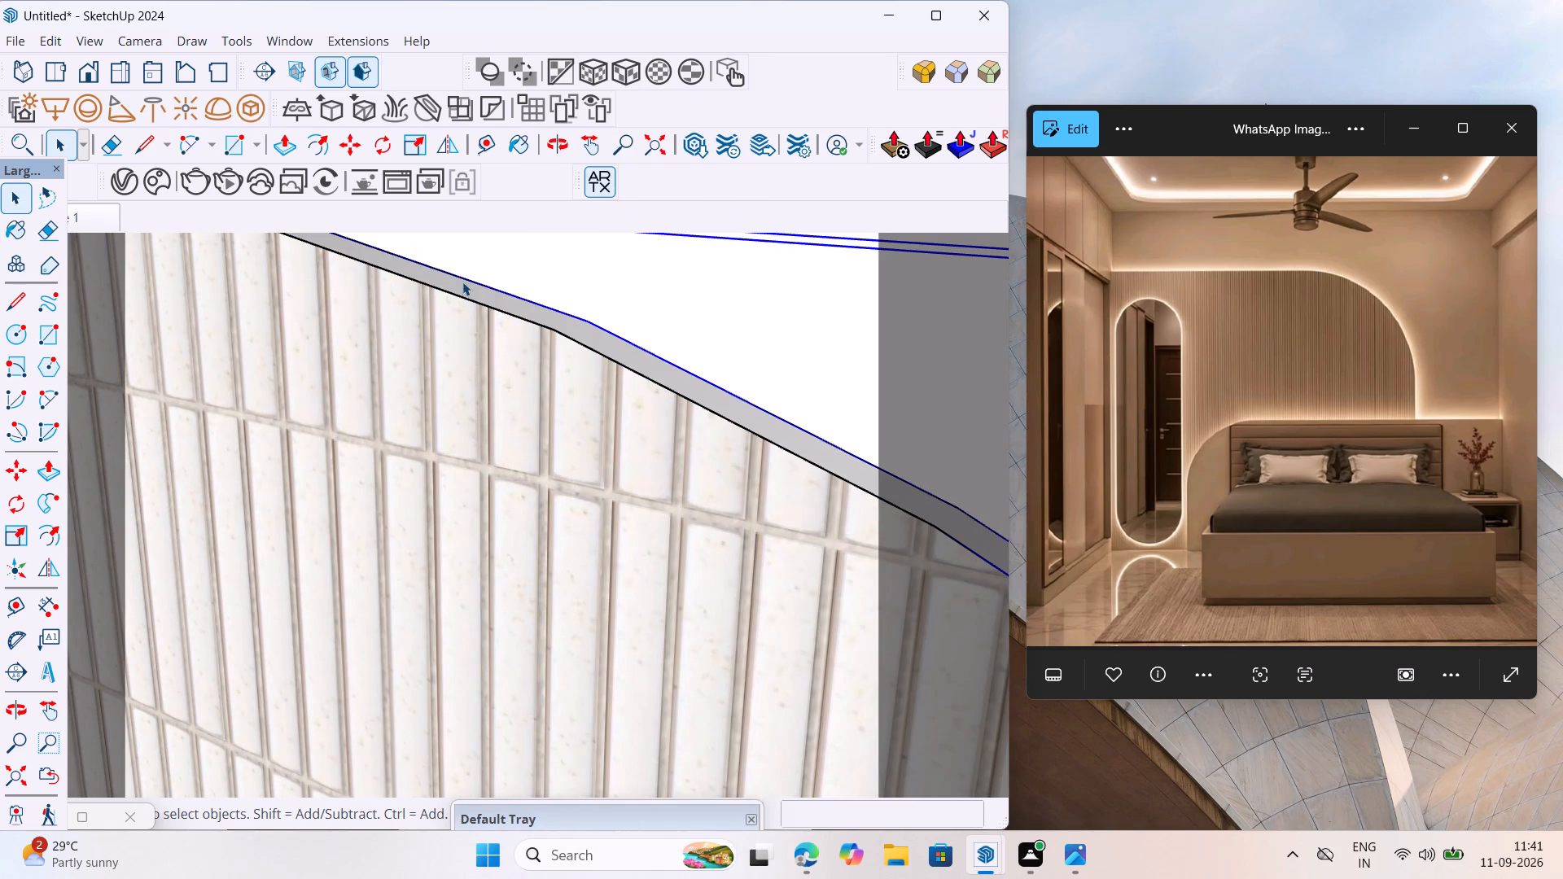
# Convert the grouped edge face along the top and curve of the fluted wall panel into a V-Ray mesh light, and close the room group.
pyautogui.click(462, 283)
pyautogui.click(513, 307)
pyautogui.click(539, 313)
pyautogui.click(577, 327)
pyautogui.click(607, 345)
pyautogui.click(253, 105)
pyautogui.scroll(-7, 713, 437)
pyautogui.scroll(-9, 524, 367)
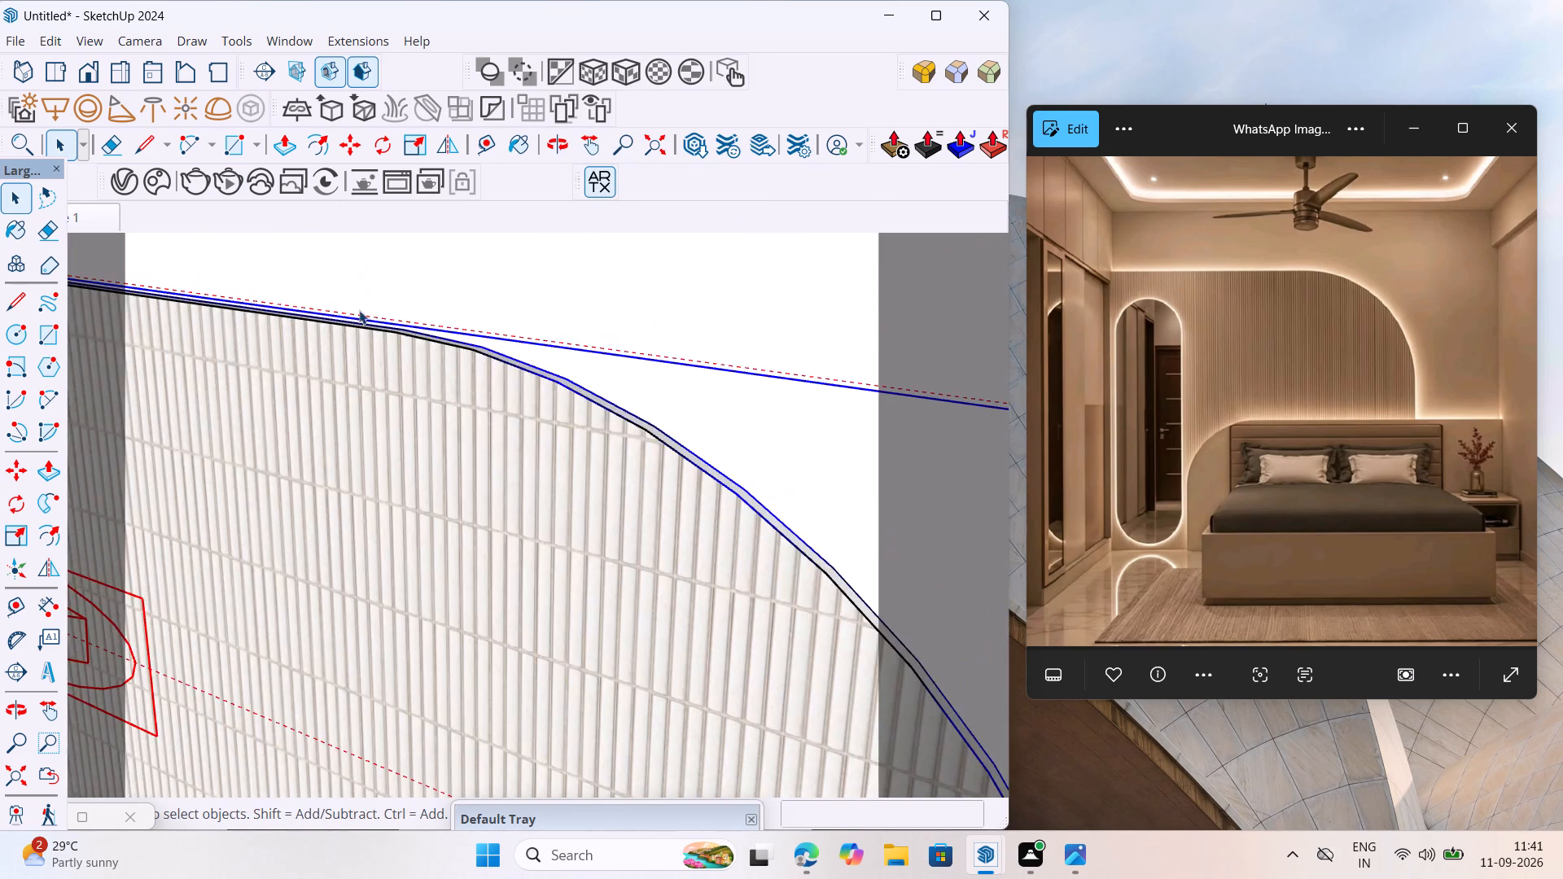
pyautogui.scroll(-11, 359, 310)
pyautogui.click(23, 775)
pyautogui.scroll(-6, 202, 490)
pyautogui.moveTo(305, 492); pyautogui.dragTo(515, 439, button='middle')
pyautogui.scroll(8, 512, 441)
pyautogui.scroll(-7, 541, 489)
pyautogui.rightClick(794, 402)
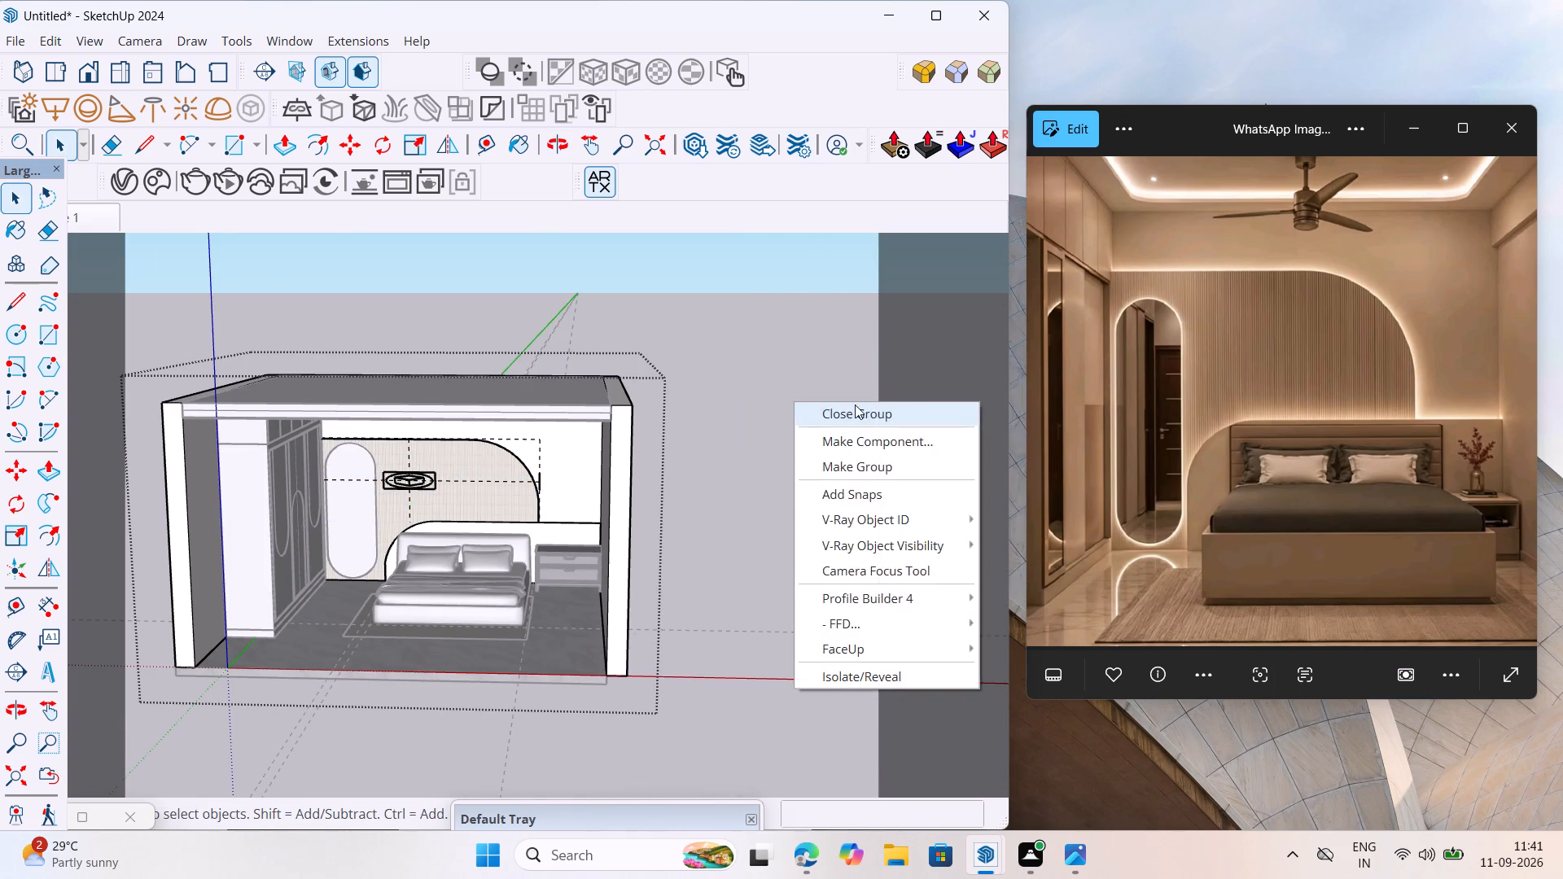
pyautogui.click(856, 404)
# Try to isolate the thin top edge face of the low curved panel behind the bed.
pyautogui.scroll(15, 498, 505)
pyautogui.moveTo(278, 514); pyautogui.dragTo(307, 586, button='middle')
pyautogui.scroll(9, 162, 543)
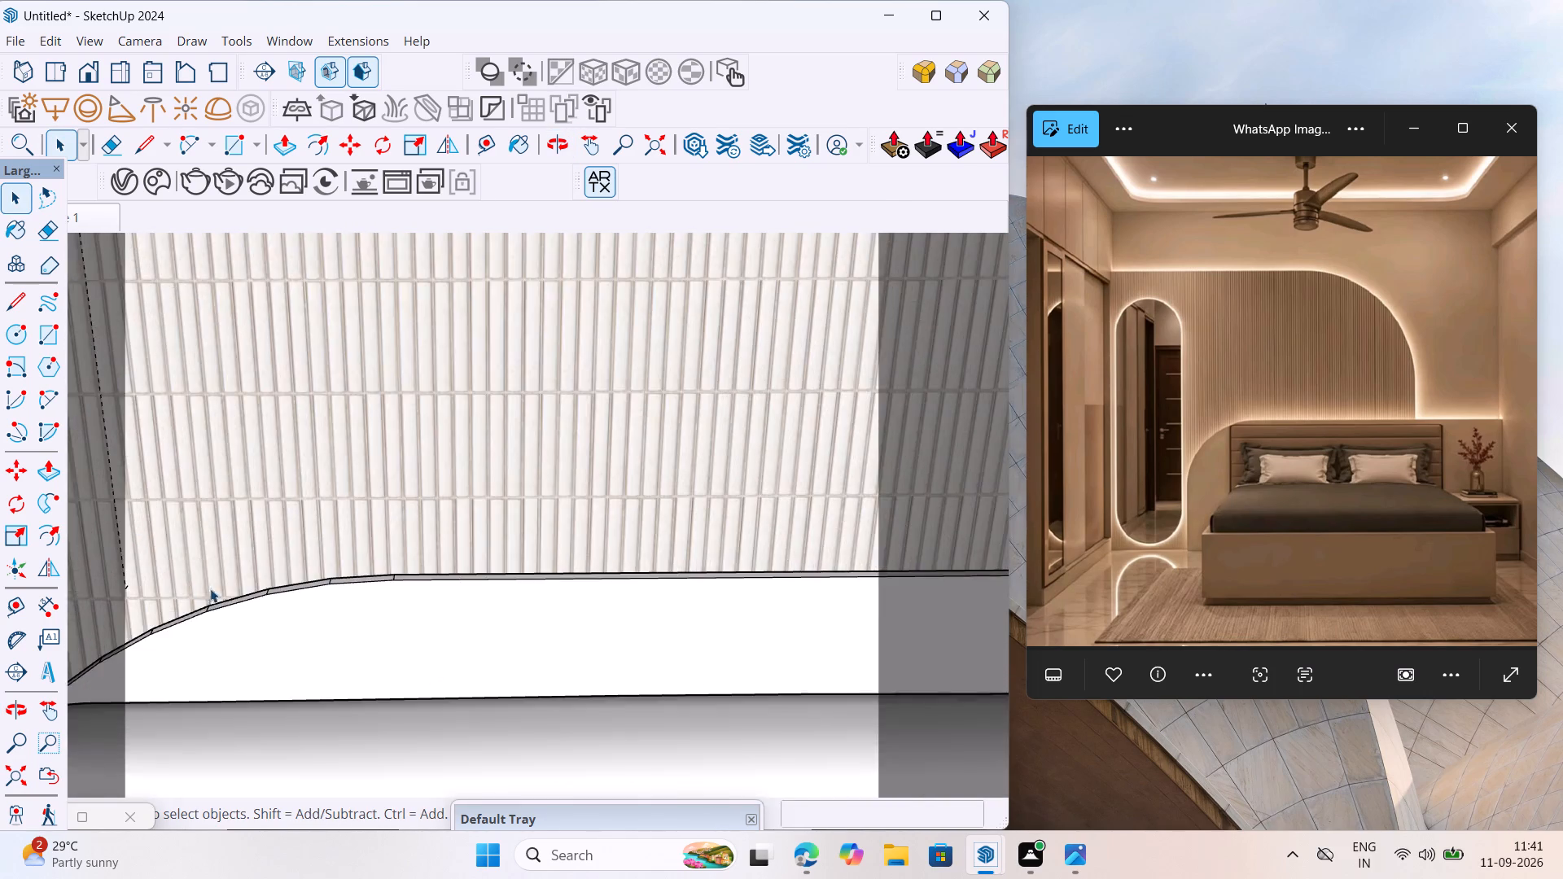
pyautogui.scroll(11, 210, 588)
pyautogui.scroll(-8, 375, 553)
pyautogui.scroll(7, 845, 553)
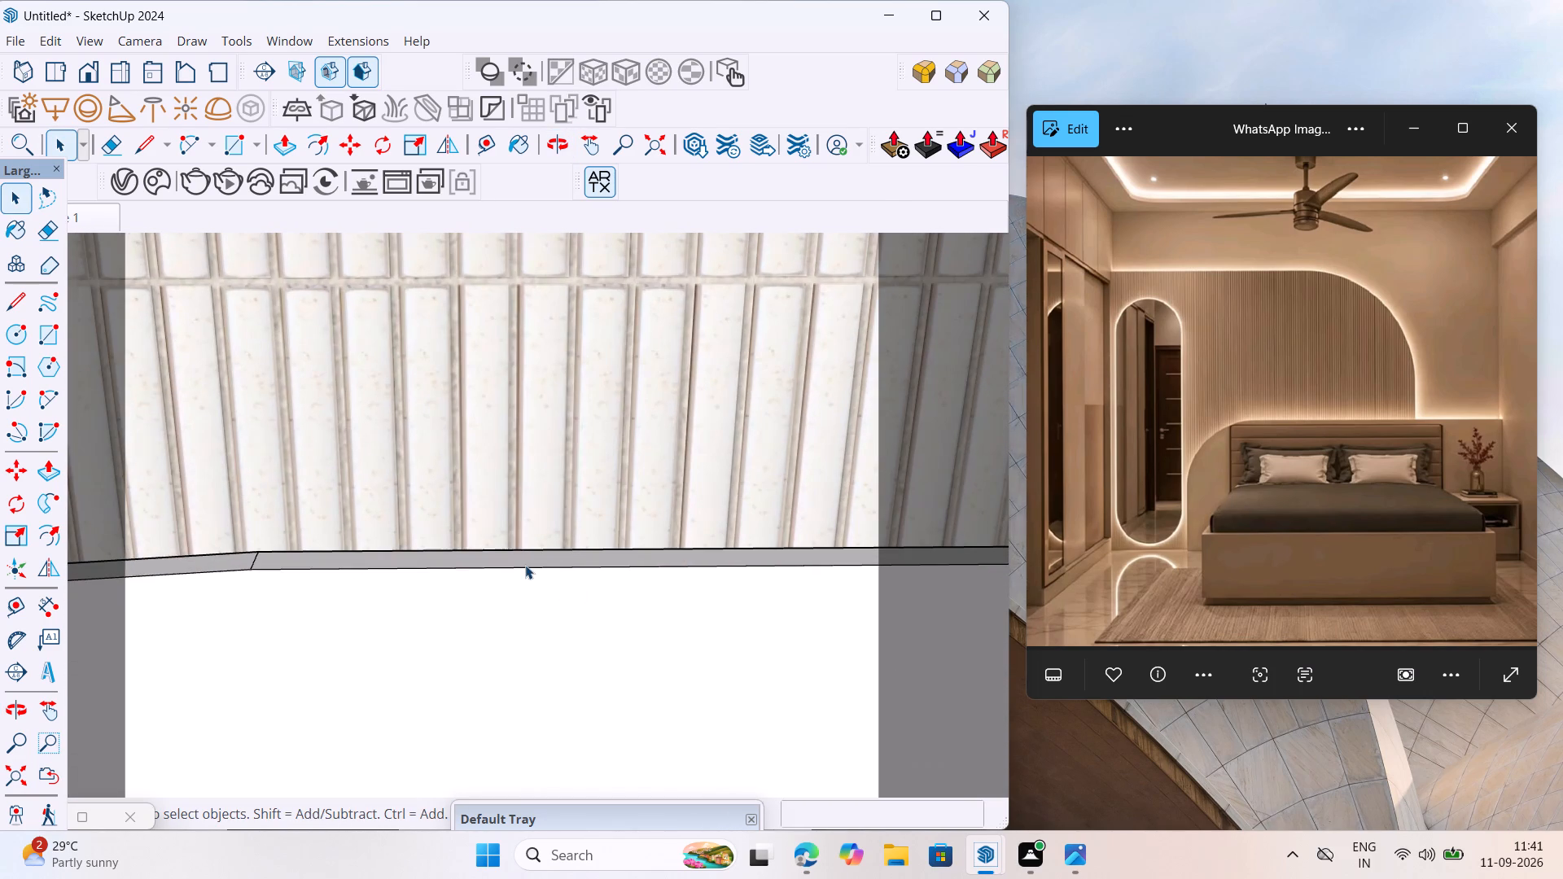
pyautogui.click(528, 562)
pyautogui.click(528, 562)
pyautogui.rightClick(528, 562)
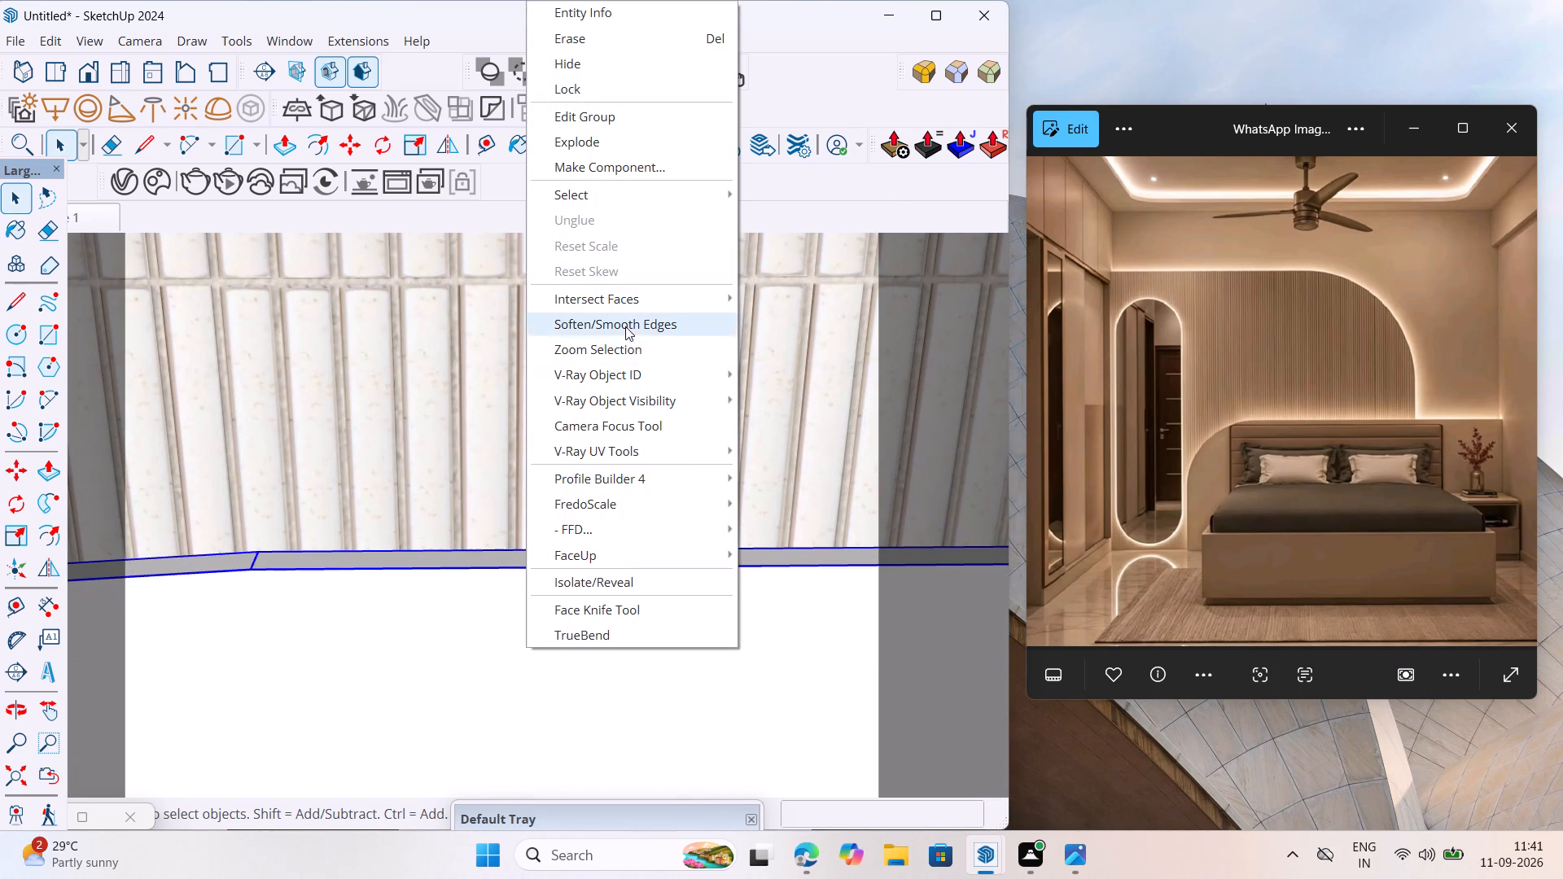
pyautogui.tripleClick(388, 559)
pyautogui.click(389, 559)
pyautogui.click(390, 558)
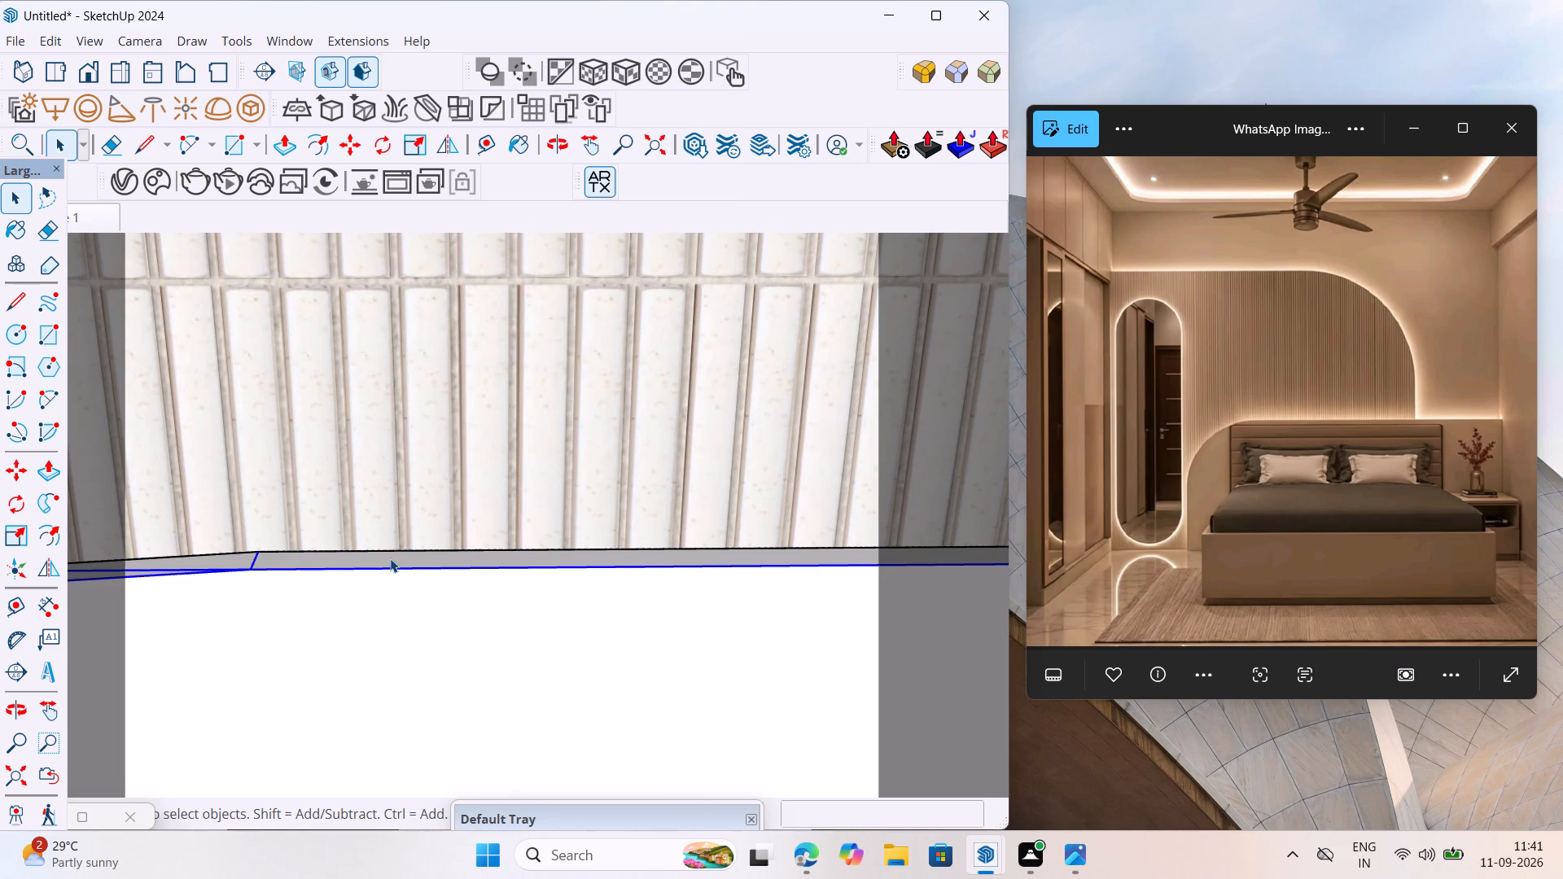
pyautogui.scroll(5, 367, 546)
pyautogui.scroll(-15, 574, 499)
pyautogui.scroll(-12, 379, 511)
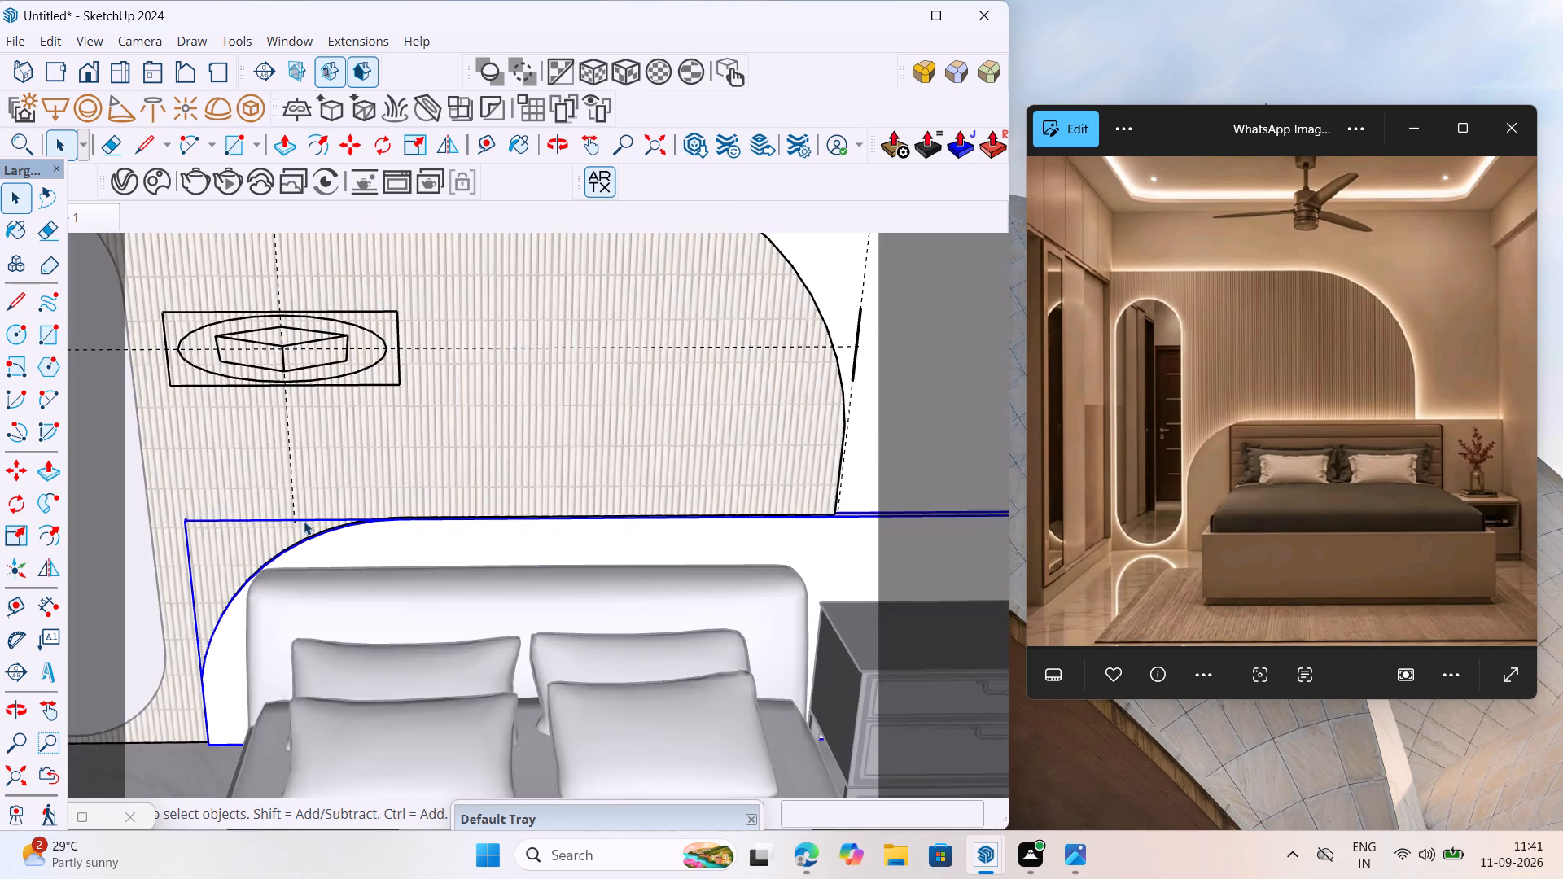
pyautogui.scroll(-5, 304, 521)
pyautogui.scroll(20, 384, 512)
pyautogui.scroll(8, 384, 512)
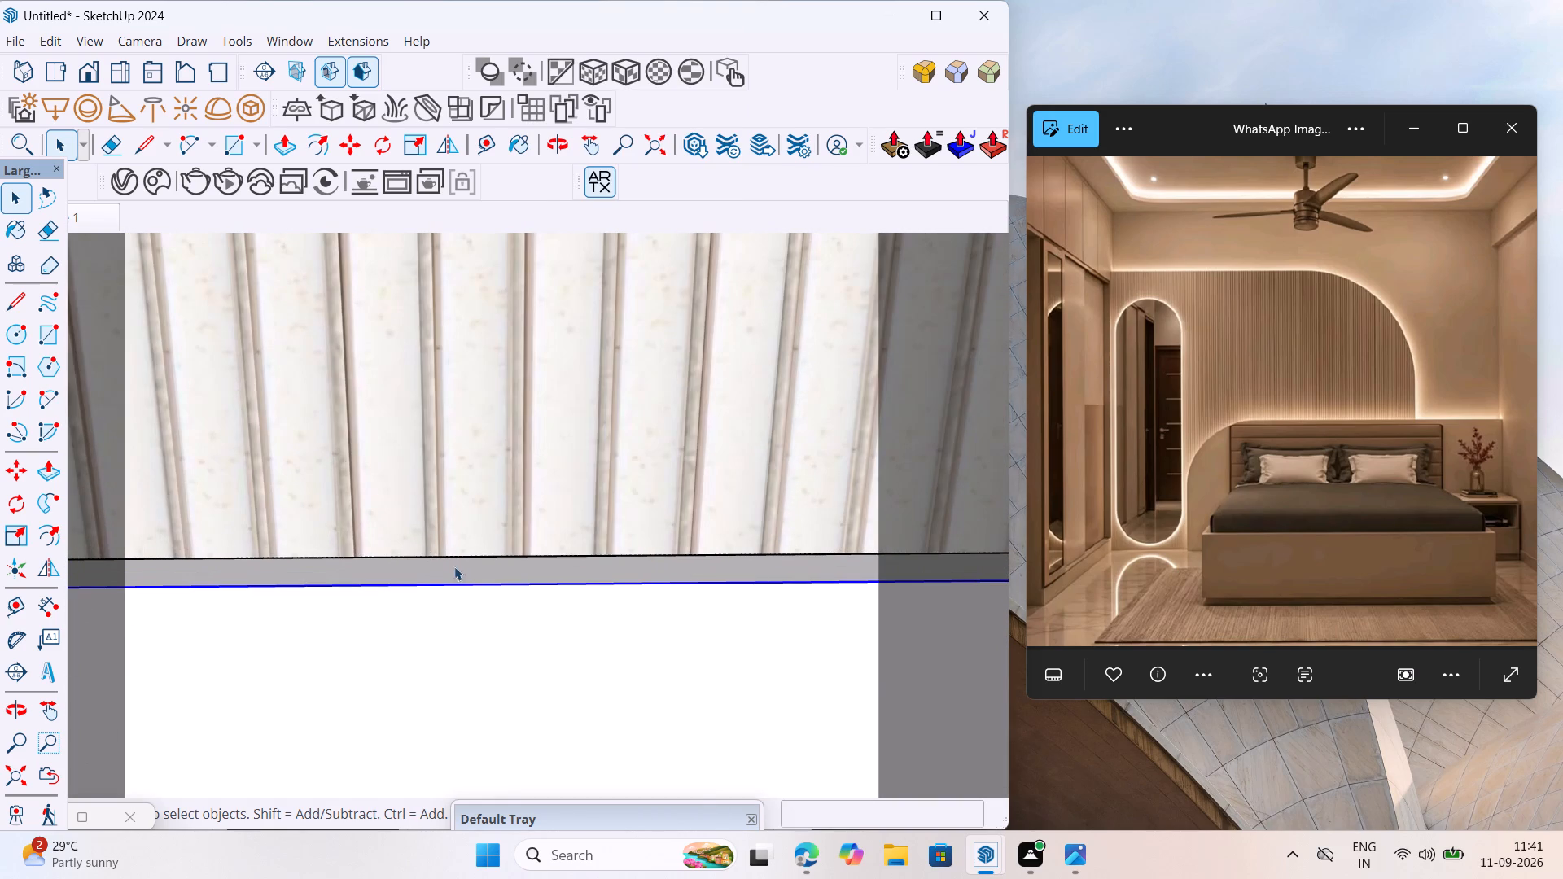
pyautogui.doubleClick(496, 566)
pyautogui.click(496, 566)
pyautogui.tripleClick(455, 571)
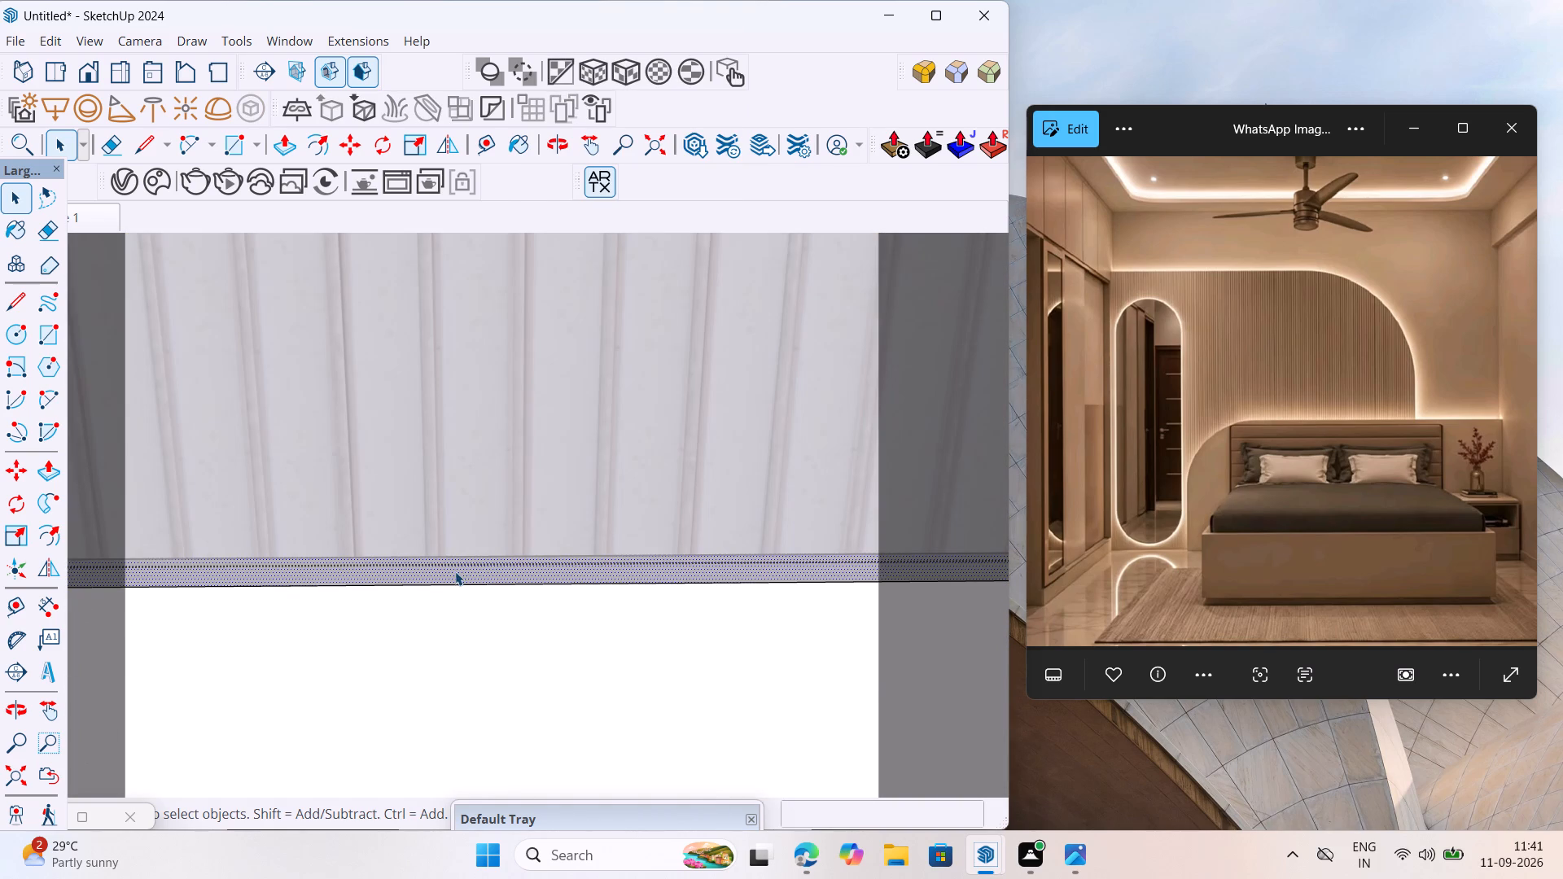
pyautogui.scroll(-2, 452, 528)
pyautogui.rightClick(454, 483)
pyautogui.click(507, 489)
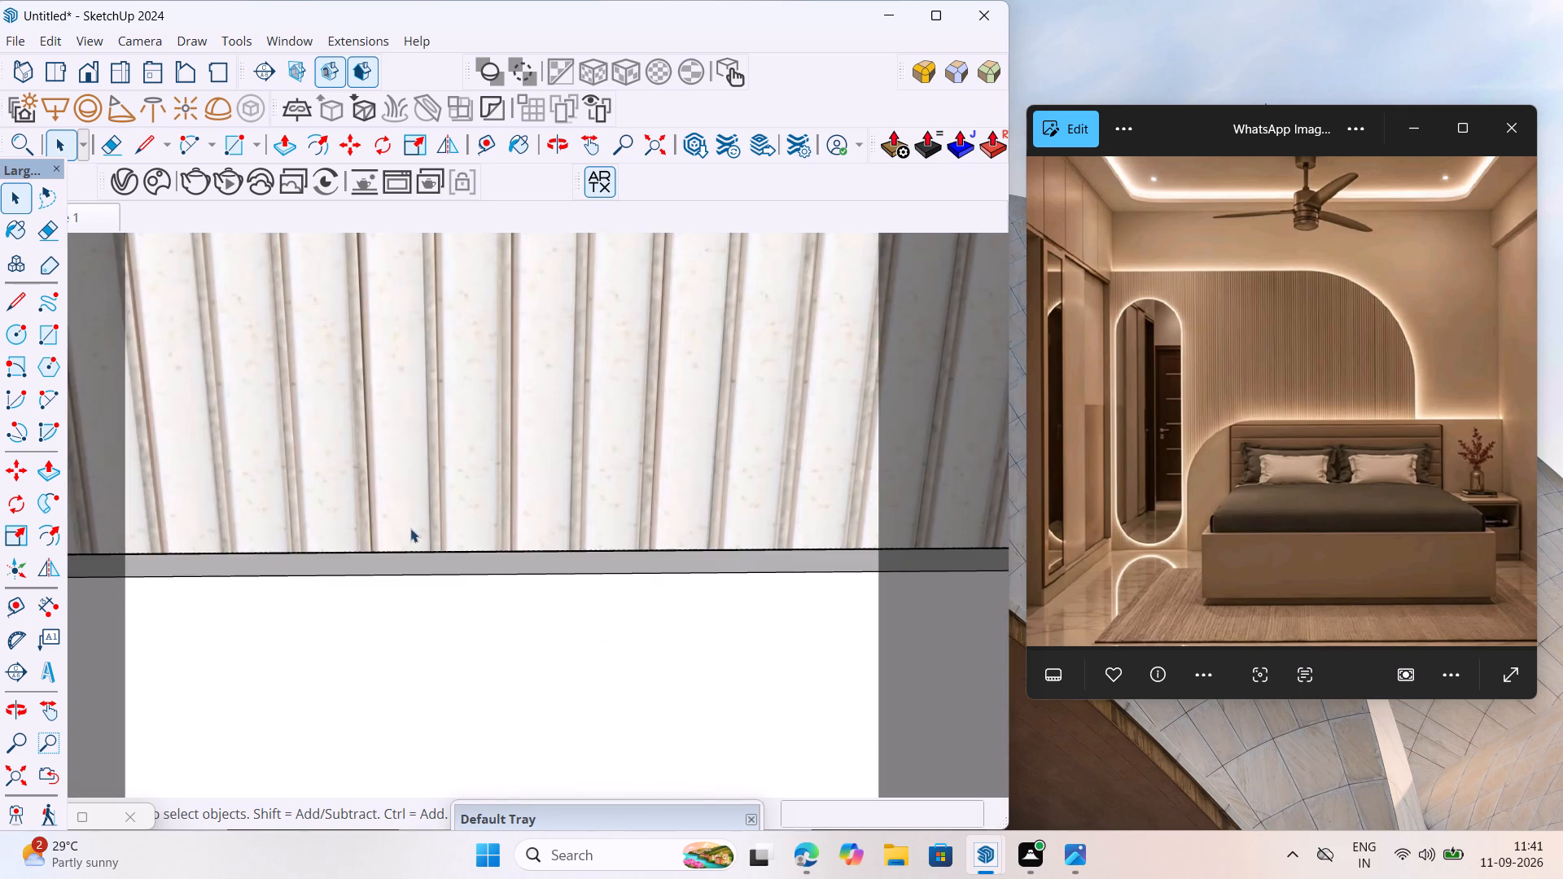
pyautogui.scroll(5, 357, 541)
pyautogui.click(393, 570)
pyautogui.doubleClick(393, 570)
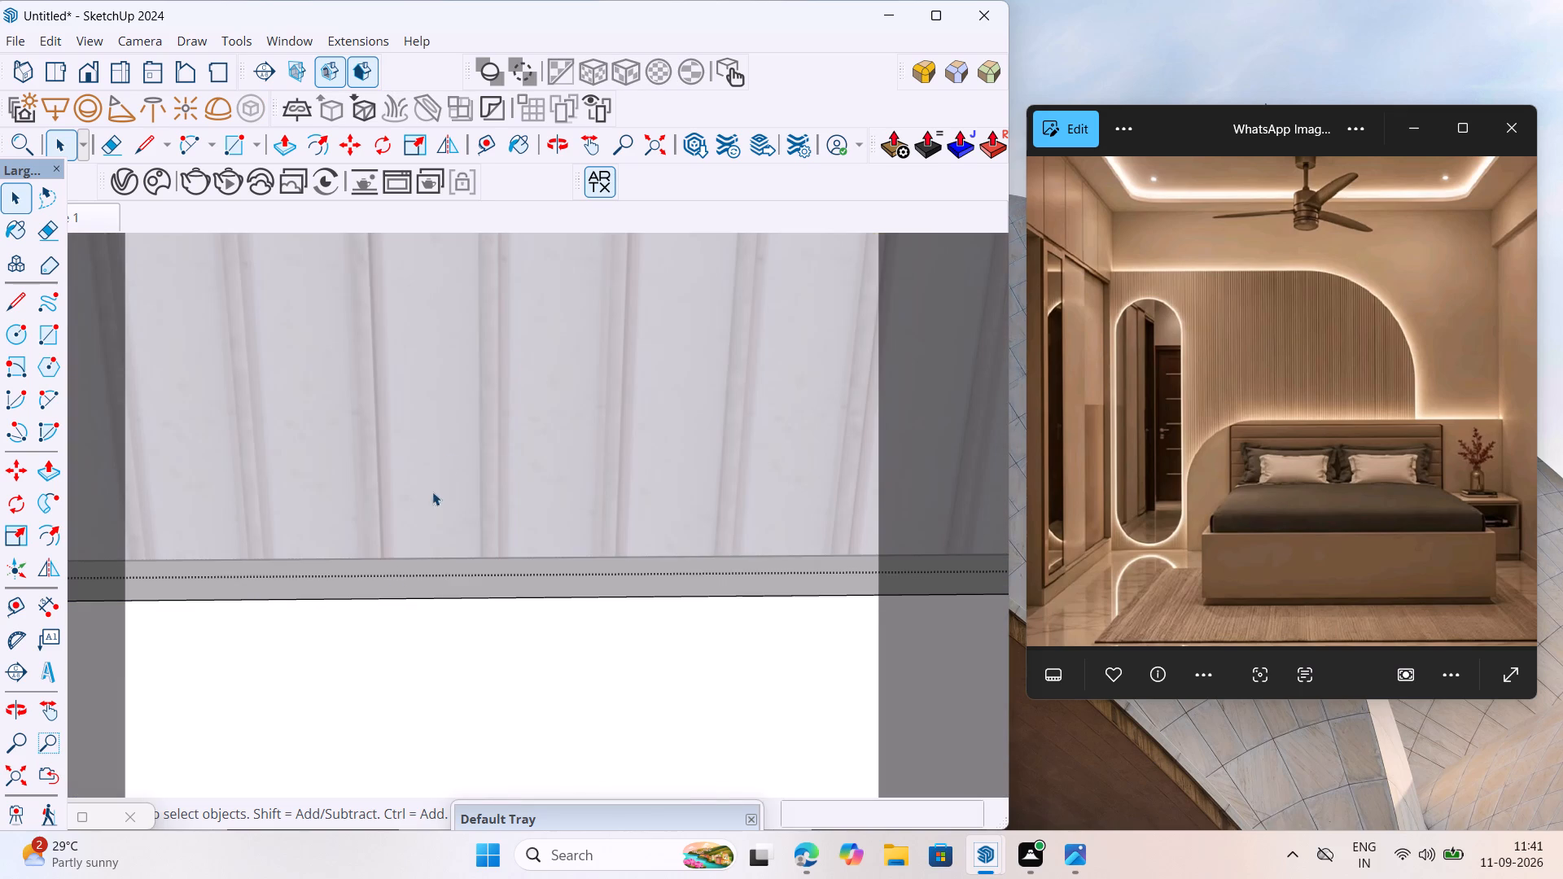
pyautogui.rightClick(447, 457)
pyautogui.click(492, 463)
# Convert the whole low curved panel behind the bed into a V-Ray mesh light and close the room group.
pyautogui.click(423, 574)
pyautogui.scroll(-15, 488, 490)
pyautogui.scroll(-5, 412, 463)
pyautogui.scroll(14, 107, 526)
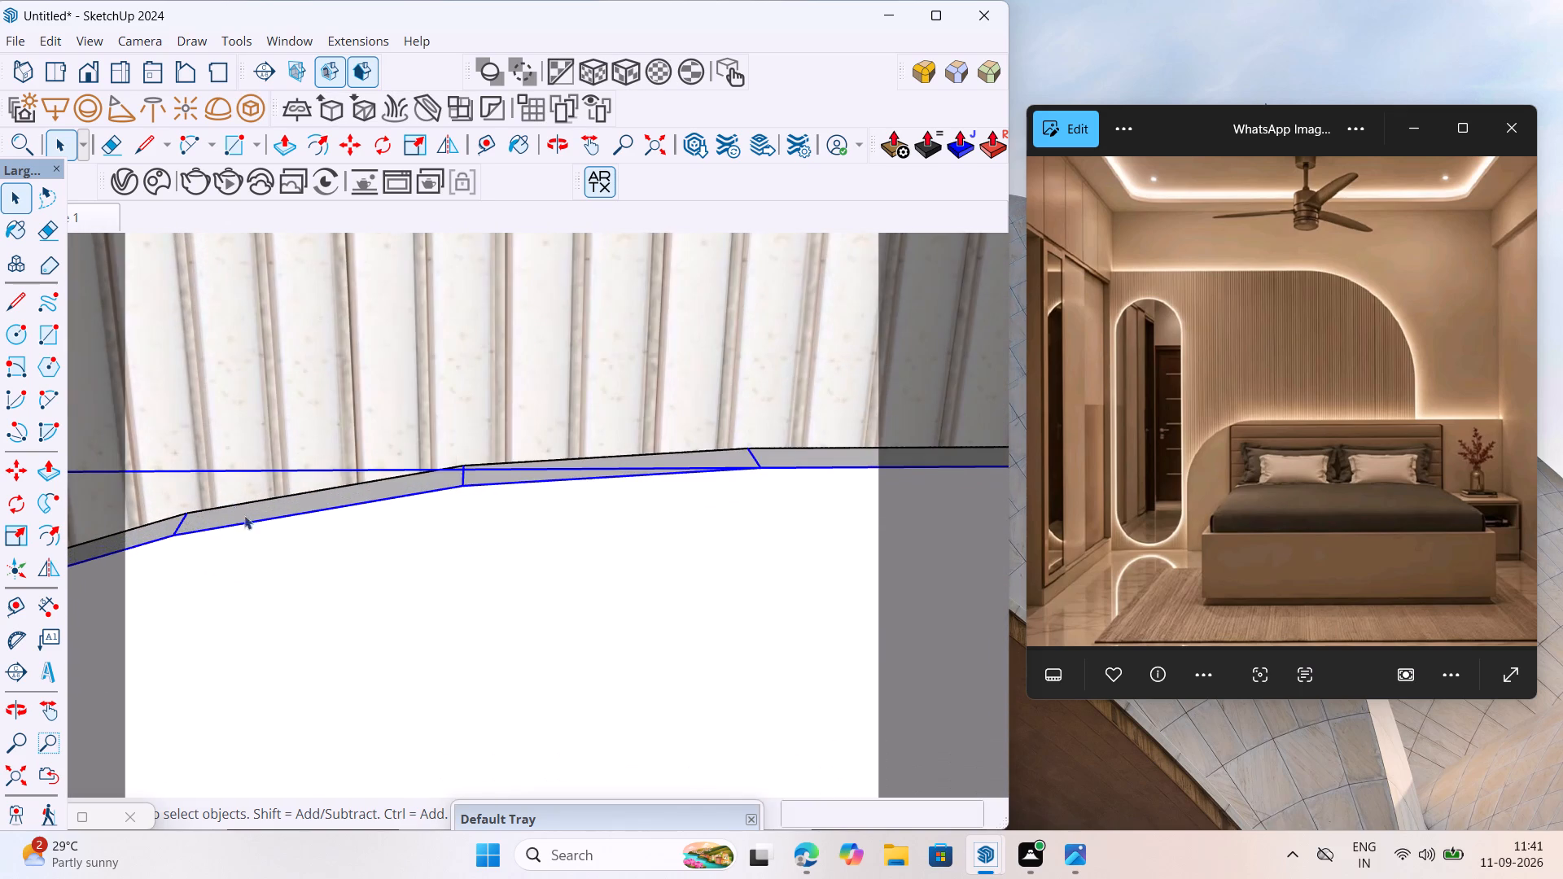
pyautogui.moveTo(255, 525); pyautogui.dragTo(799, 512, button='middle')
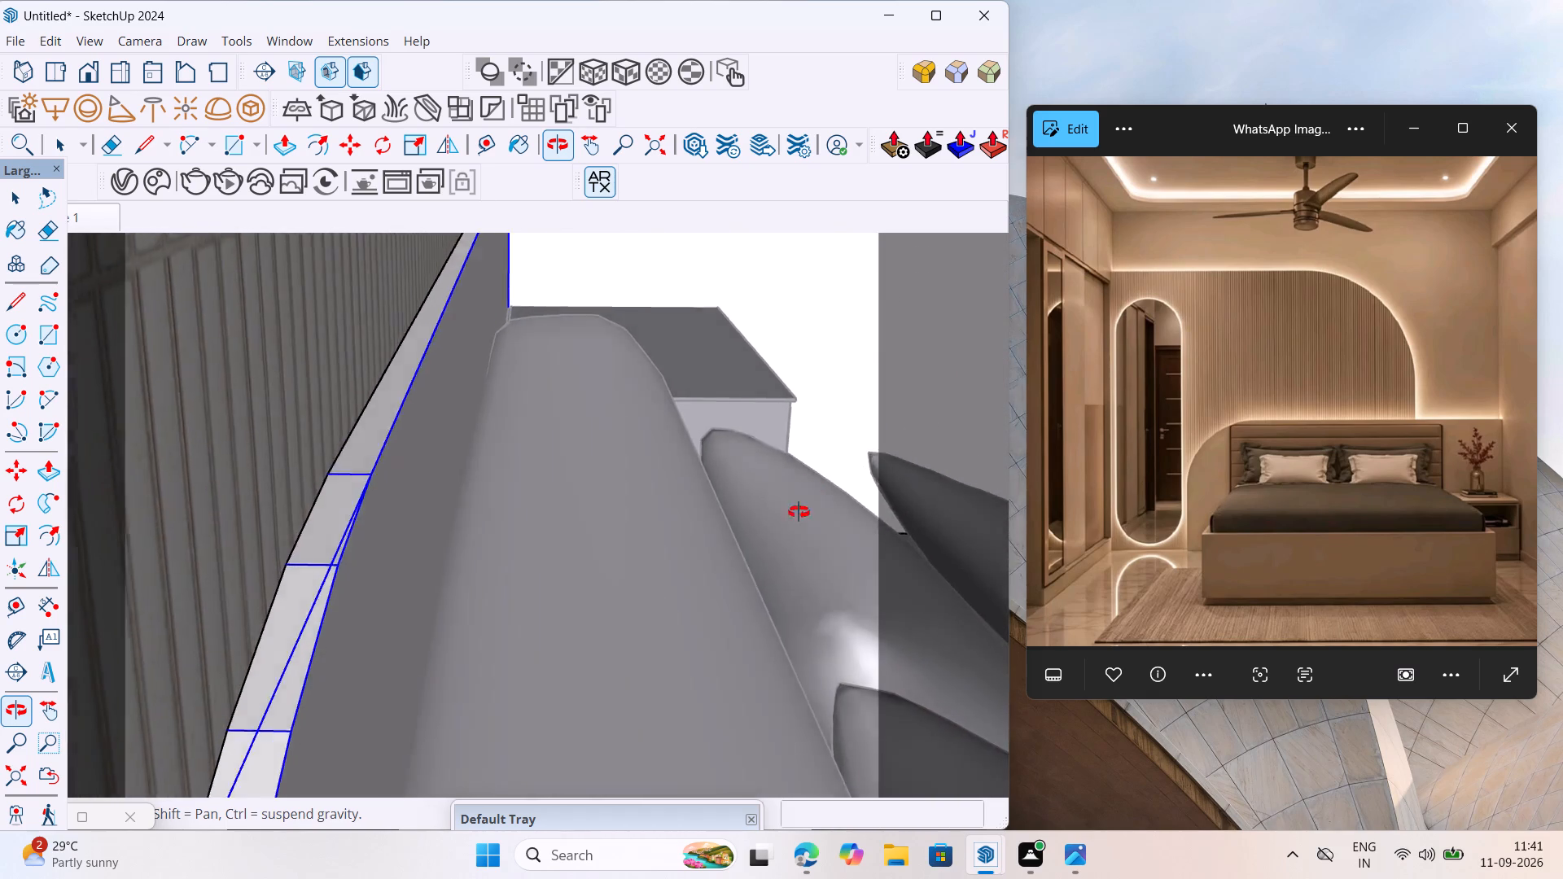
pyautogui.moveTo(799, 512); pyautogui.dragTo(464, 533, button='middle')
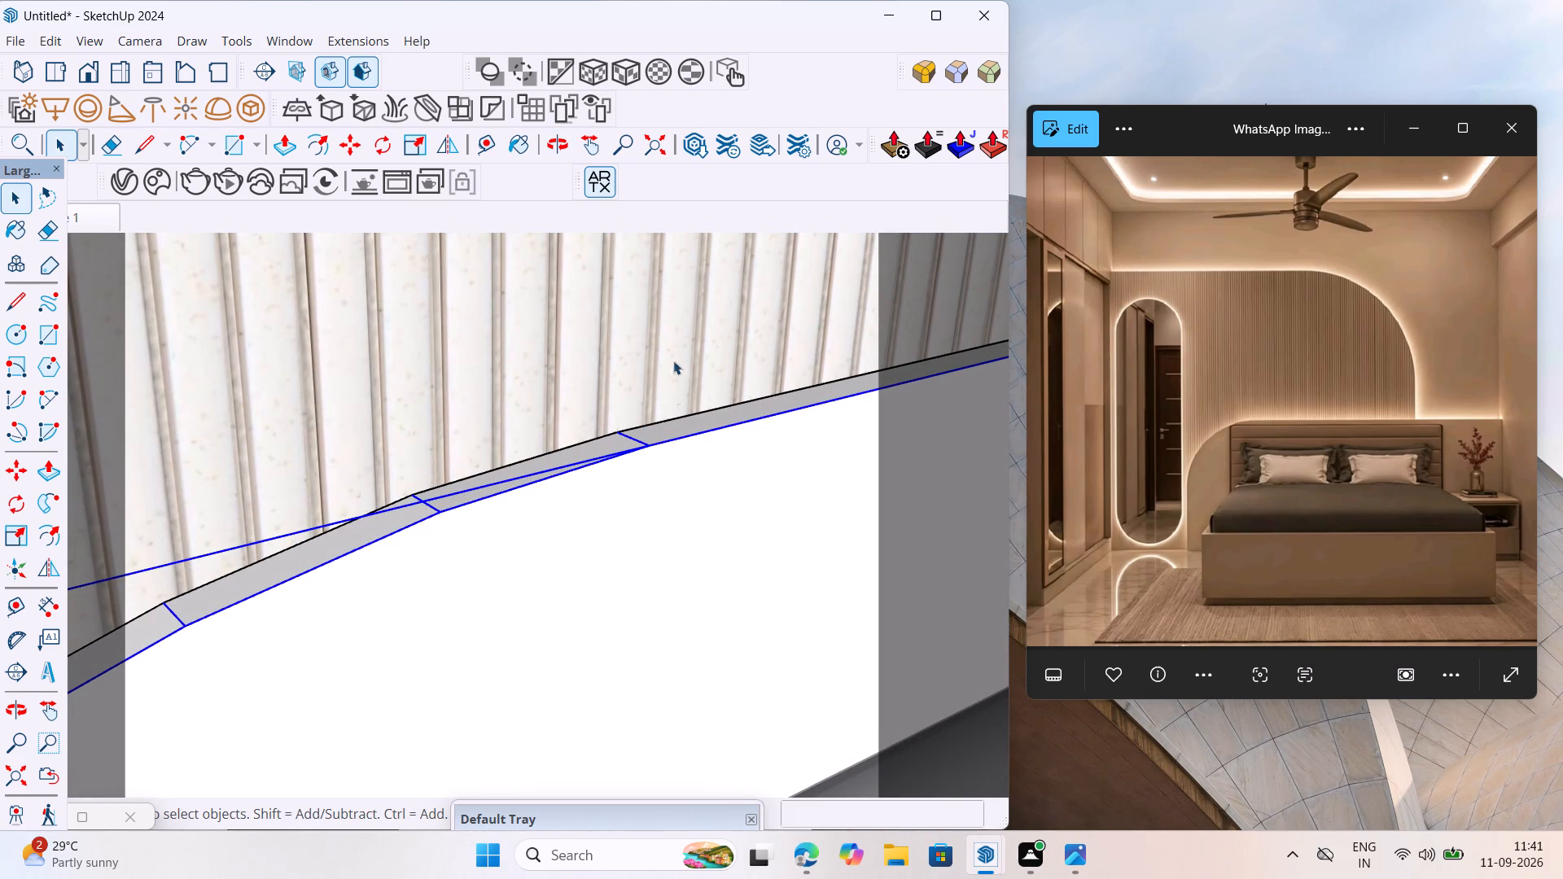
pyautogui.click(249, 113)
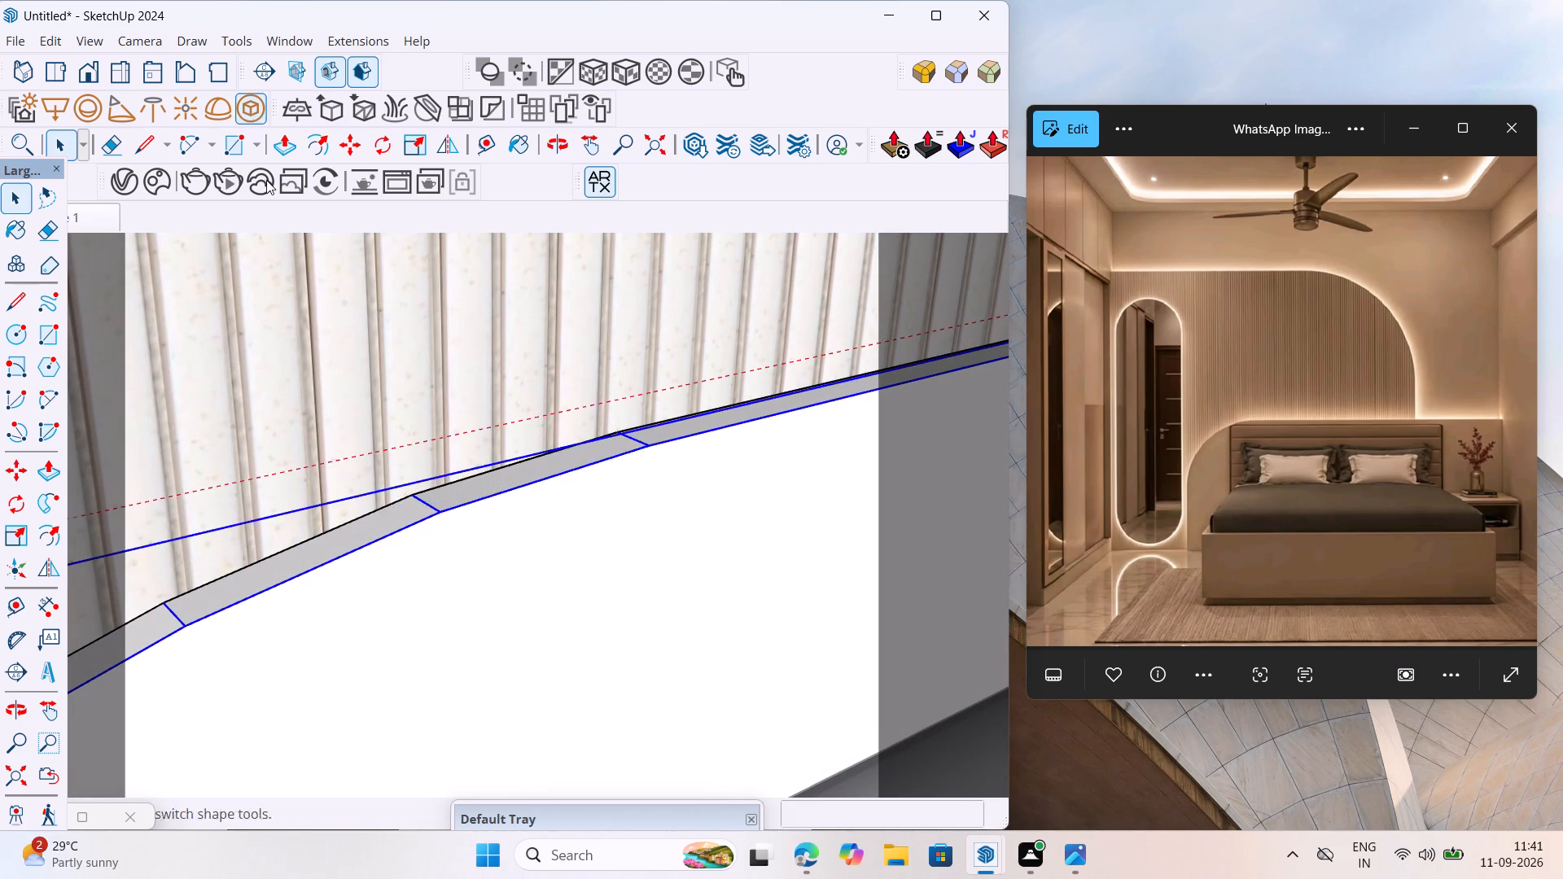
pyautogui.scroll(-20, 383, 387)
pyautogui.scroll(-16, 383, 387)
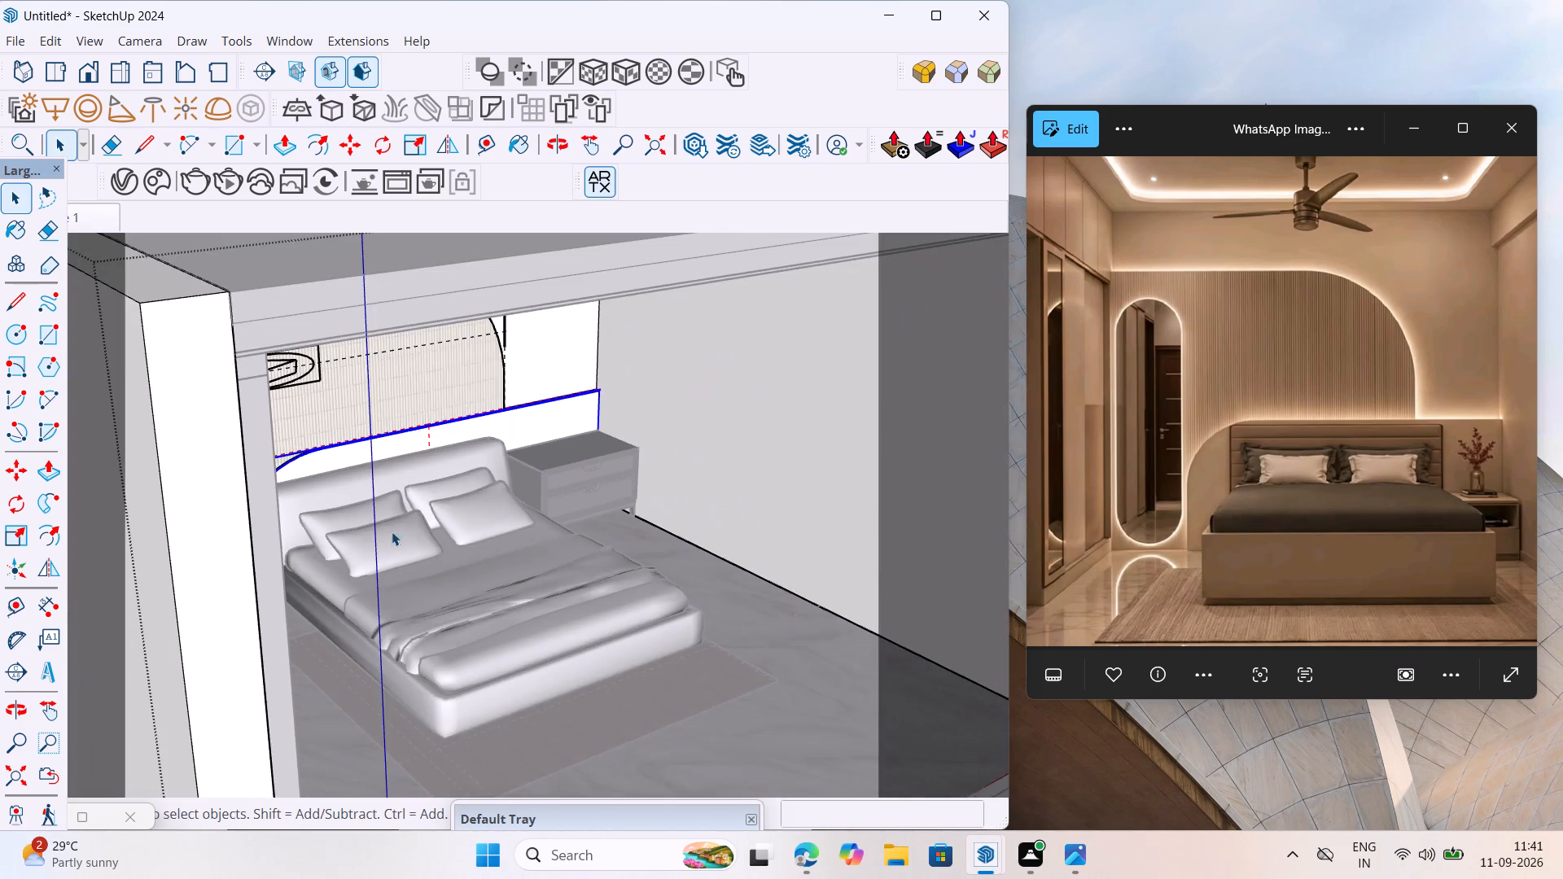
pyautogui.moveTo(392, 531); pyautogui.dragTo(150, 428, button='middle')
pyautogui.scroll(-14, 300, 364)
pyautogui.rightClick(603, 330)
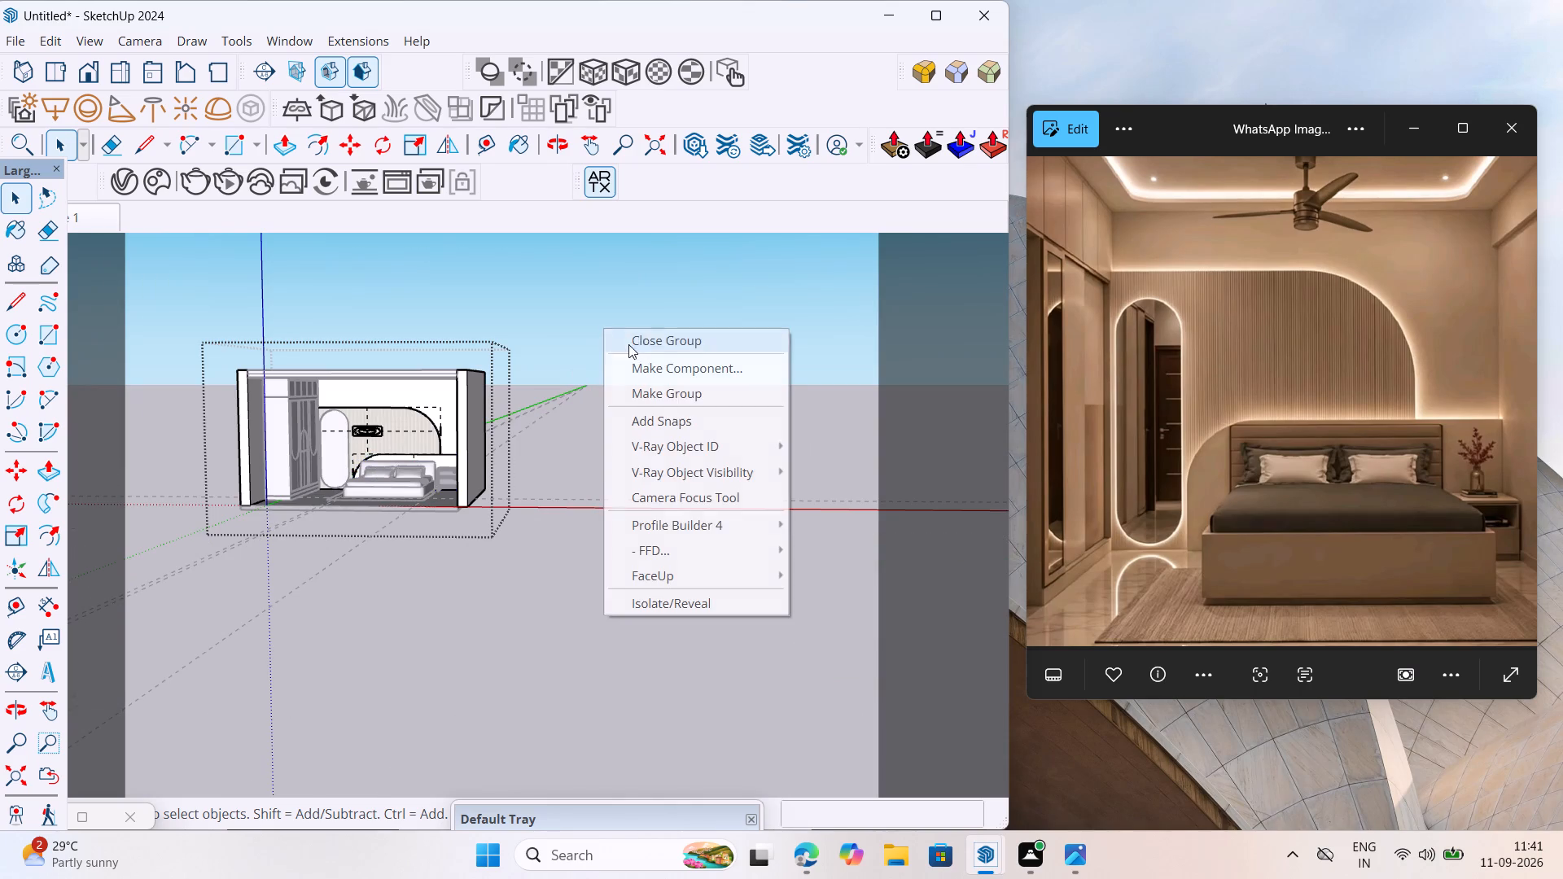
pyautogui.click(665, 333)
# Return to the saved perspective scene, run a V-Ray test render, and stop and close it after checking the lighting.
pyautogui.moveTo(407, 422); pyautogui.dragTo(452, 365, button='middle')
pyautogui.scroll(7, 211, 380)
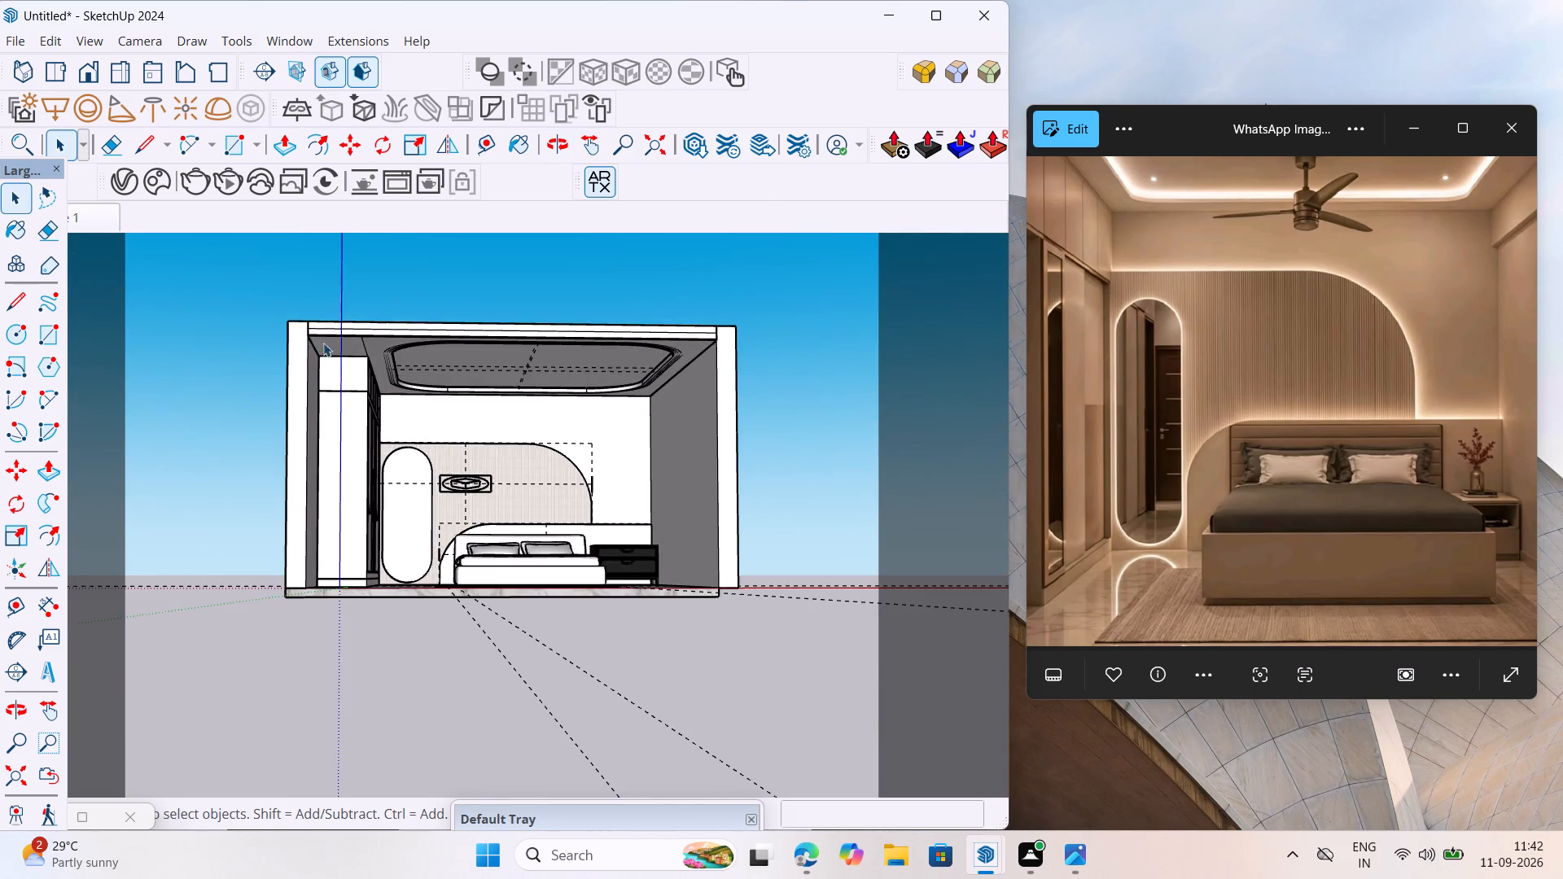
pyautogui.scroll(-5, 326, 356)
pyautogui.moveTo(375, 441); pyautogui.dragTo(348, 492, button='middle')
pyautogui.click(86, 221)
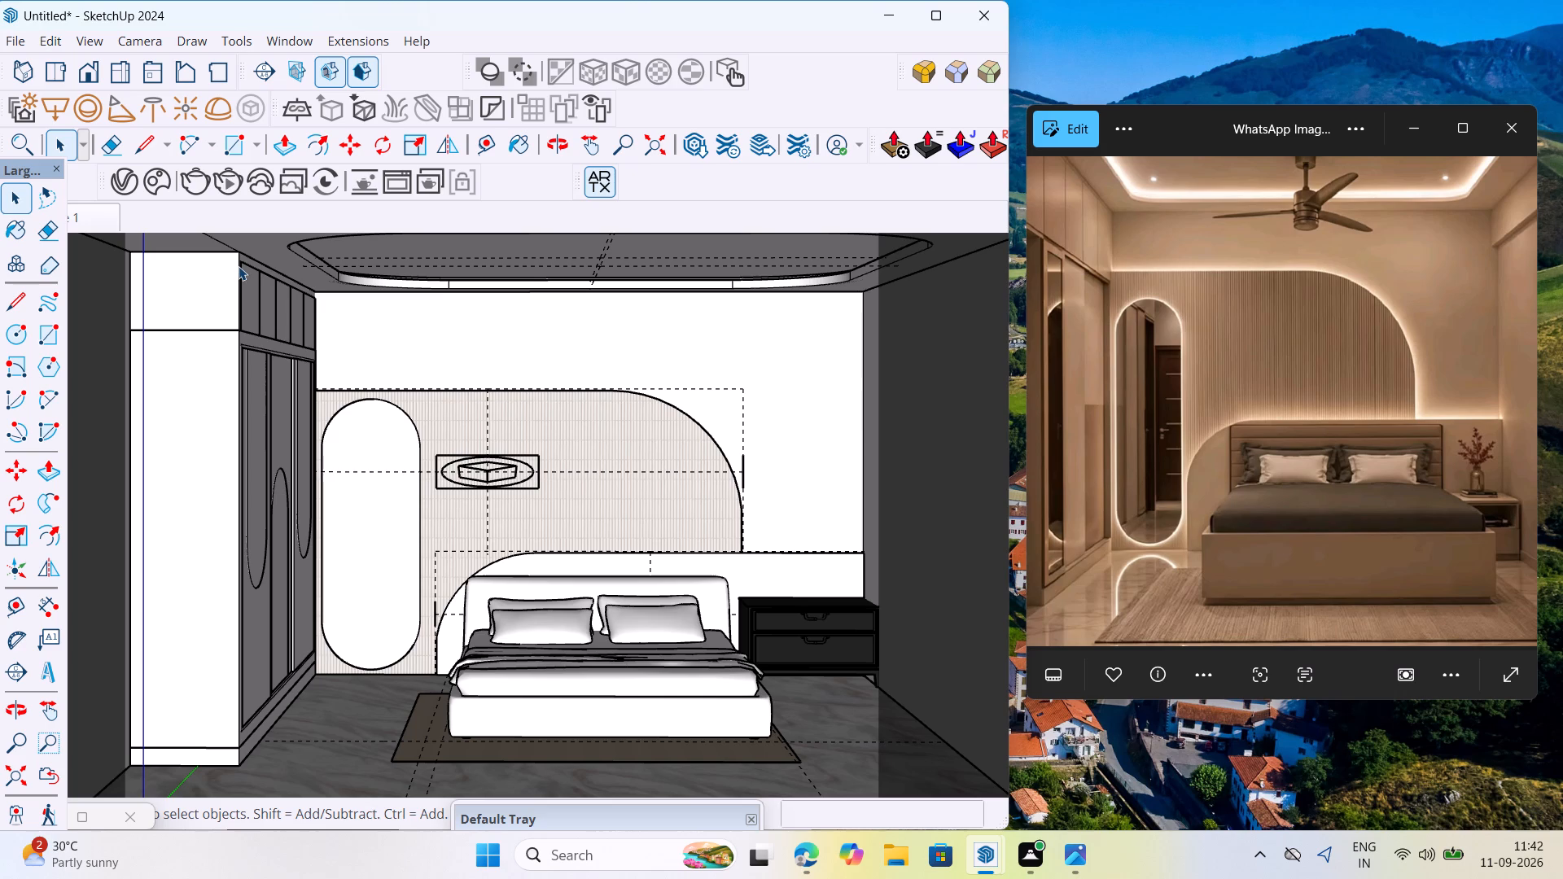
pyautogui.scroll(-6, 681, 476)
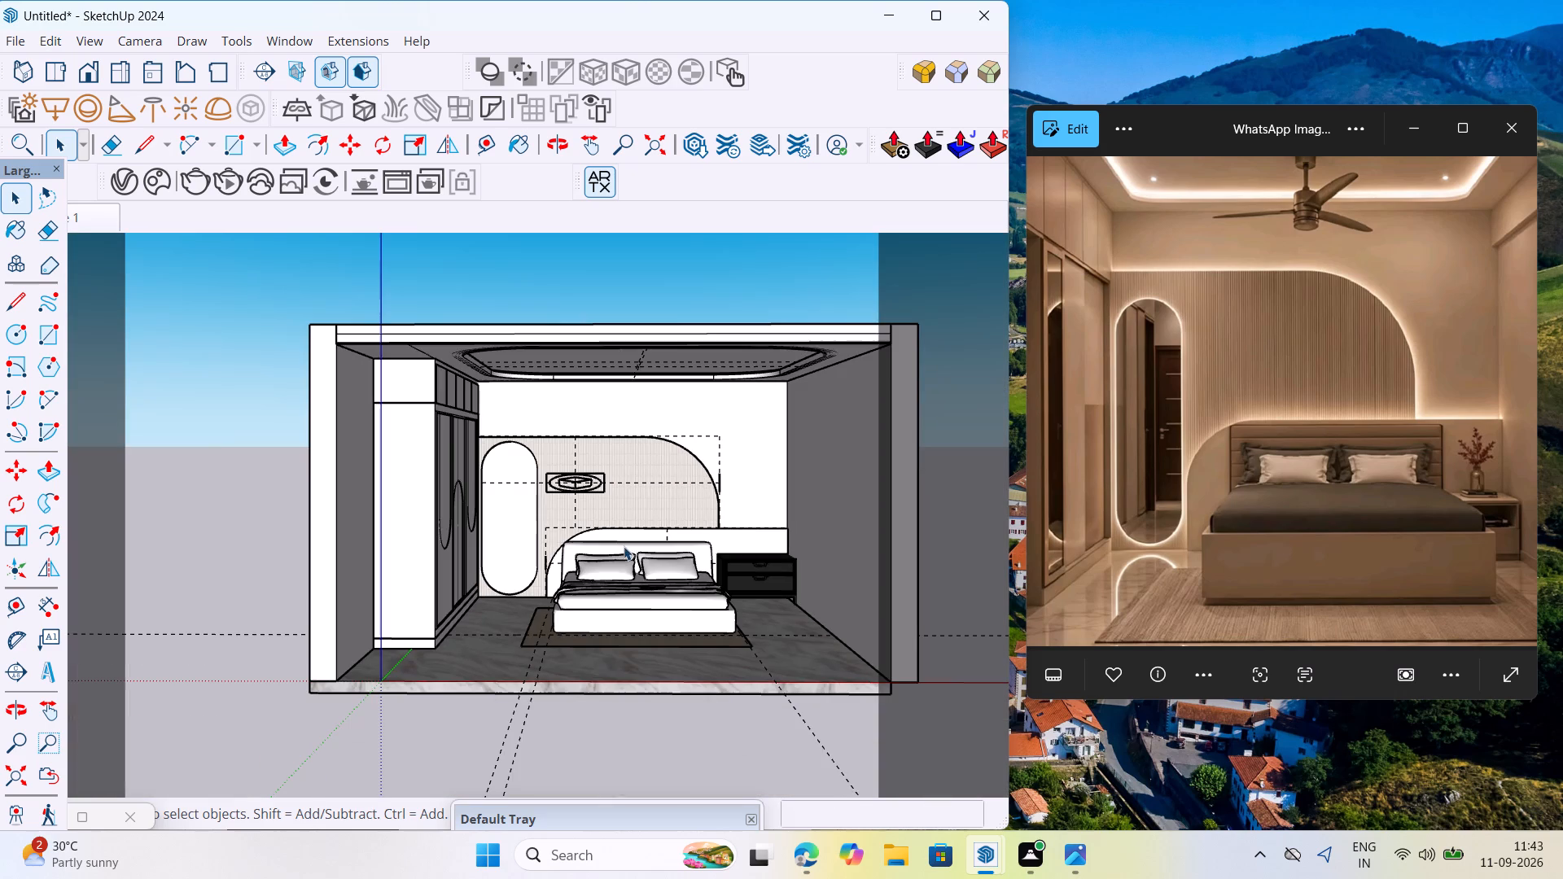
pyautogui.click(91, 216)
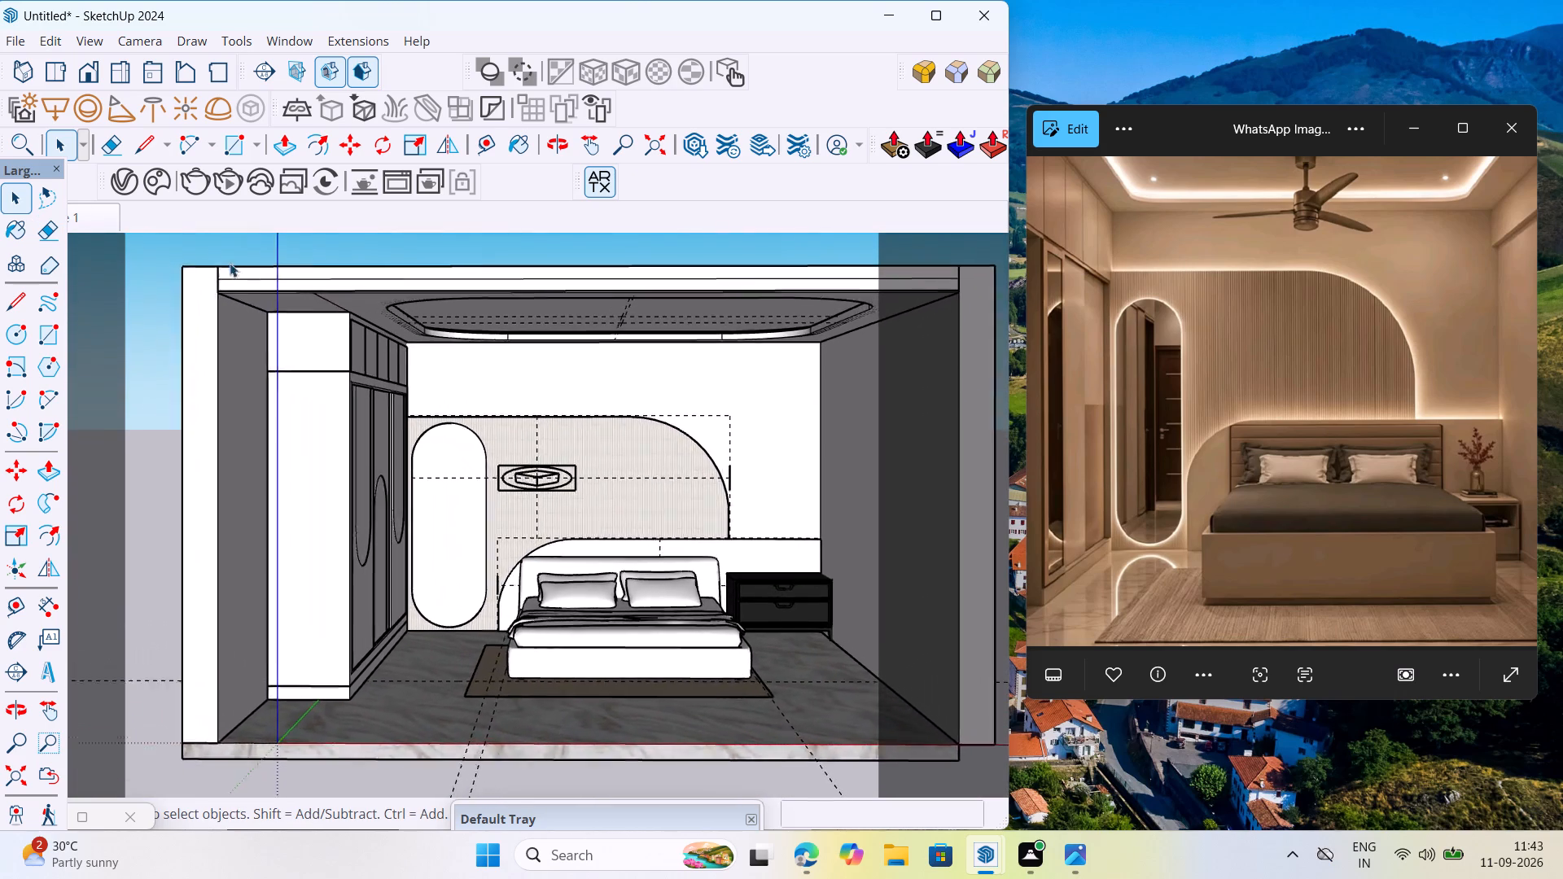
pyautogui.click(222, 180)
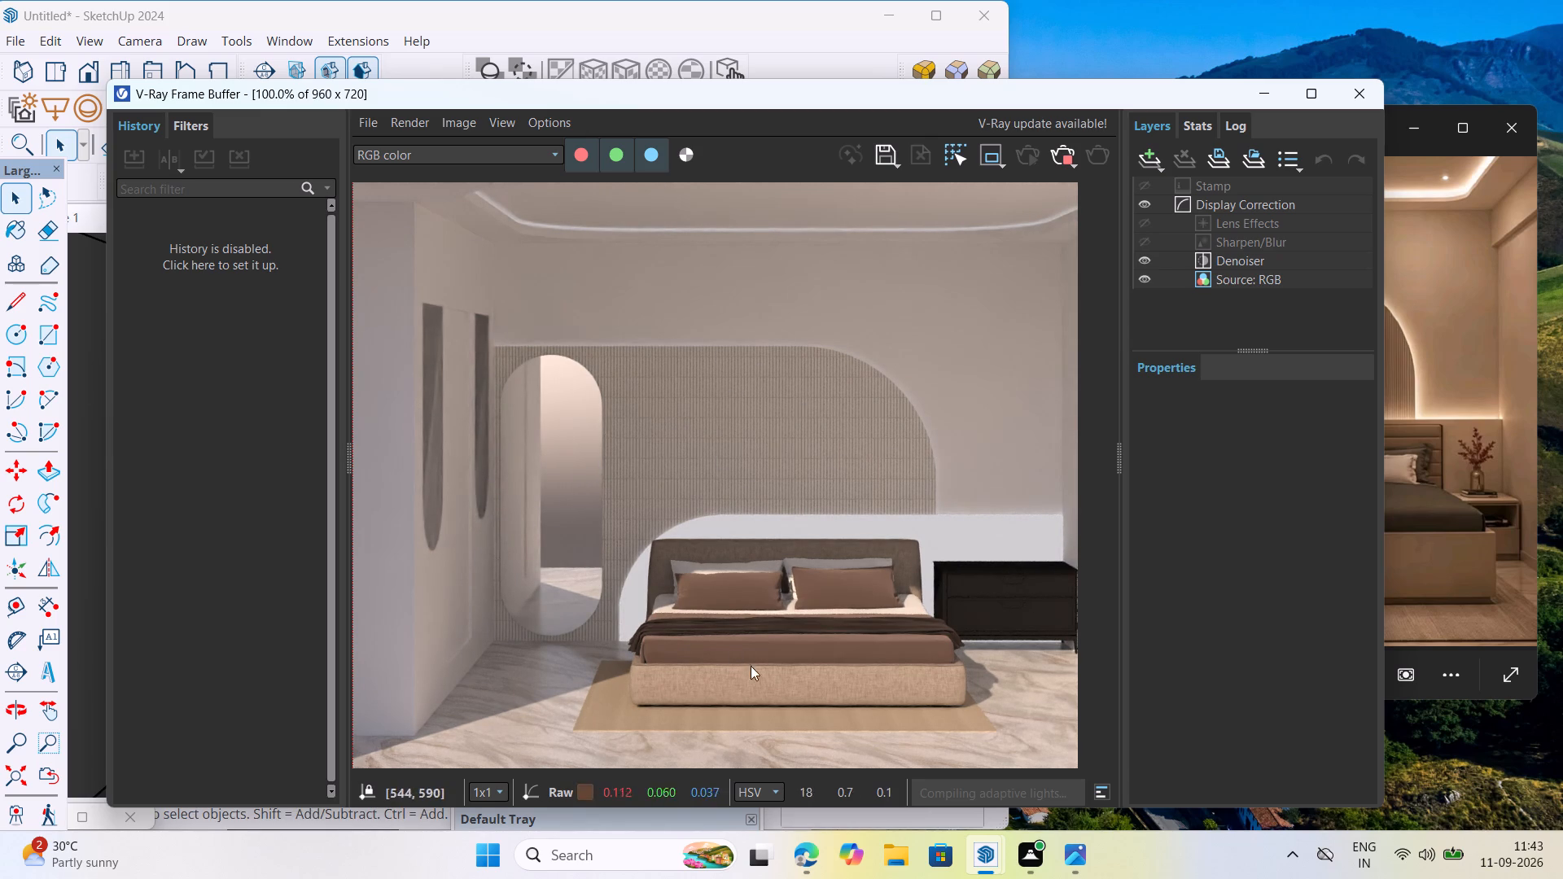
pyautogui.click(1070, 155)
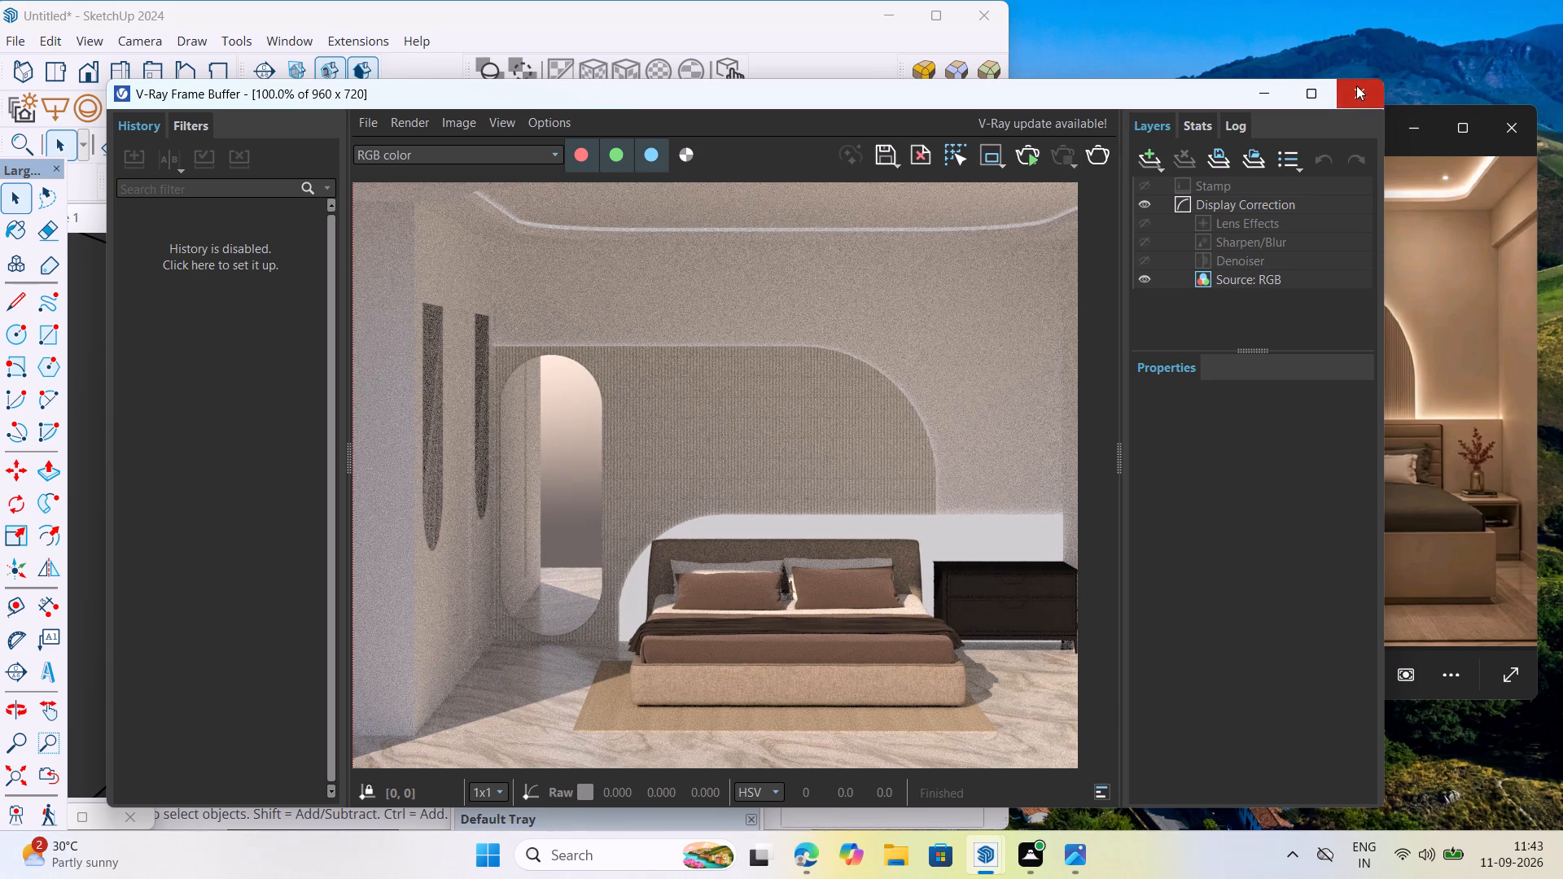
pyautogui.click(1356, 85)
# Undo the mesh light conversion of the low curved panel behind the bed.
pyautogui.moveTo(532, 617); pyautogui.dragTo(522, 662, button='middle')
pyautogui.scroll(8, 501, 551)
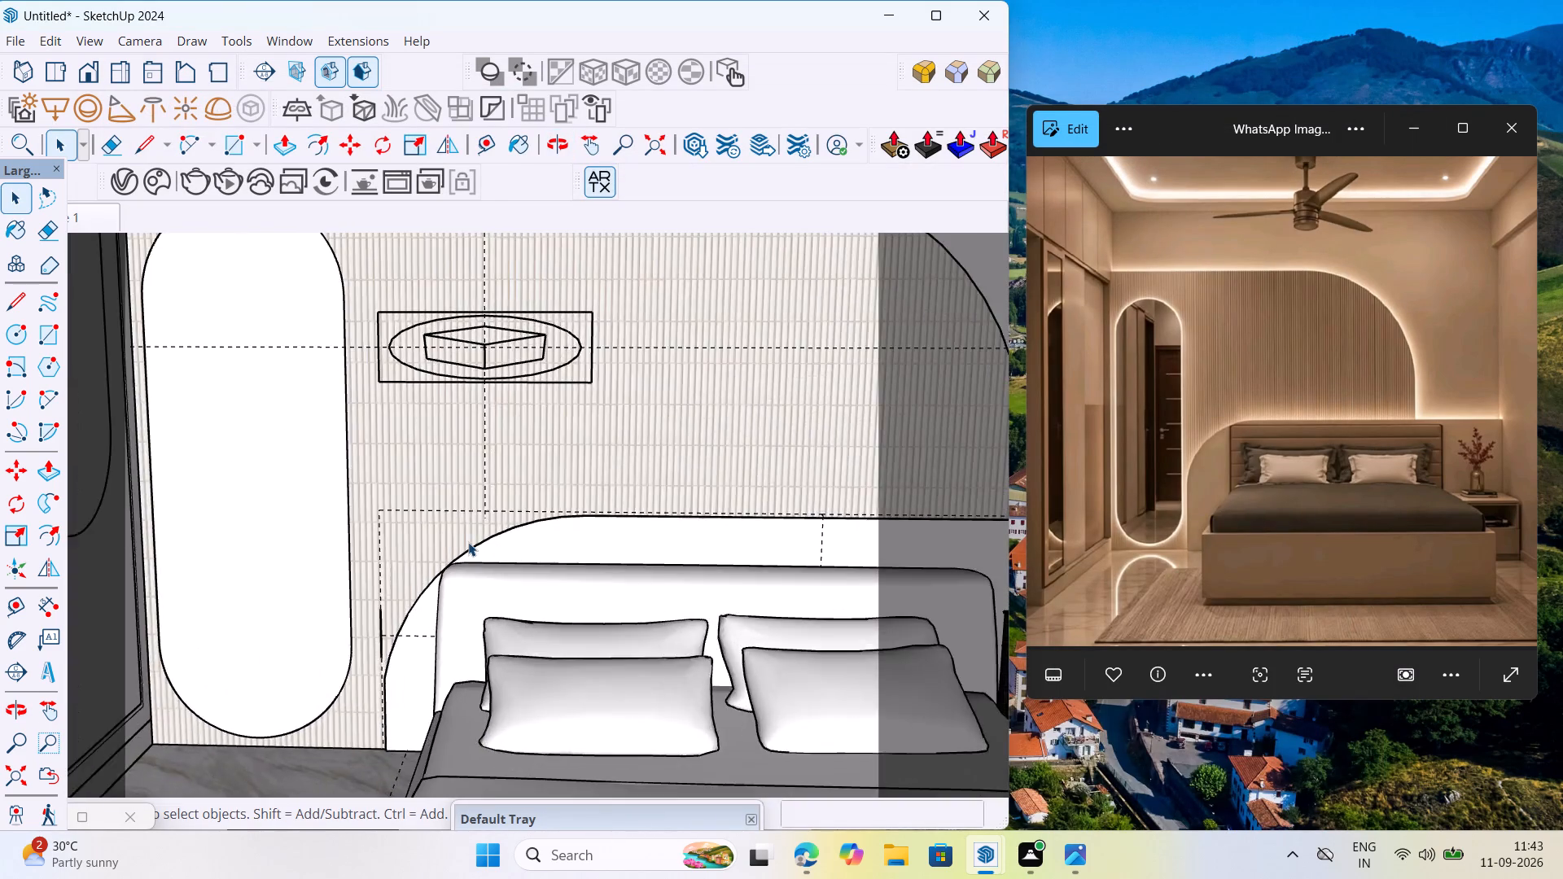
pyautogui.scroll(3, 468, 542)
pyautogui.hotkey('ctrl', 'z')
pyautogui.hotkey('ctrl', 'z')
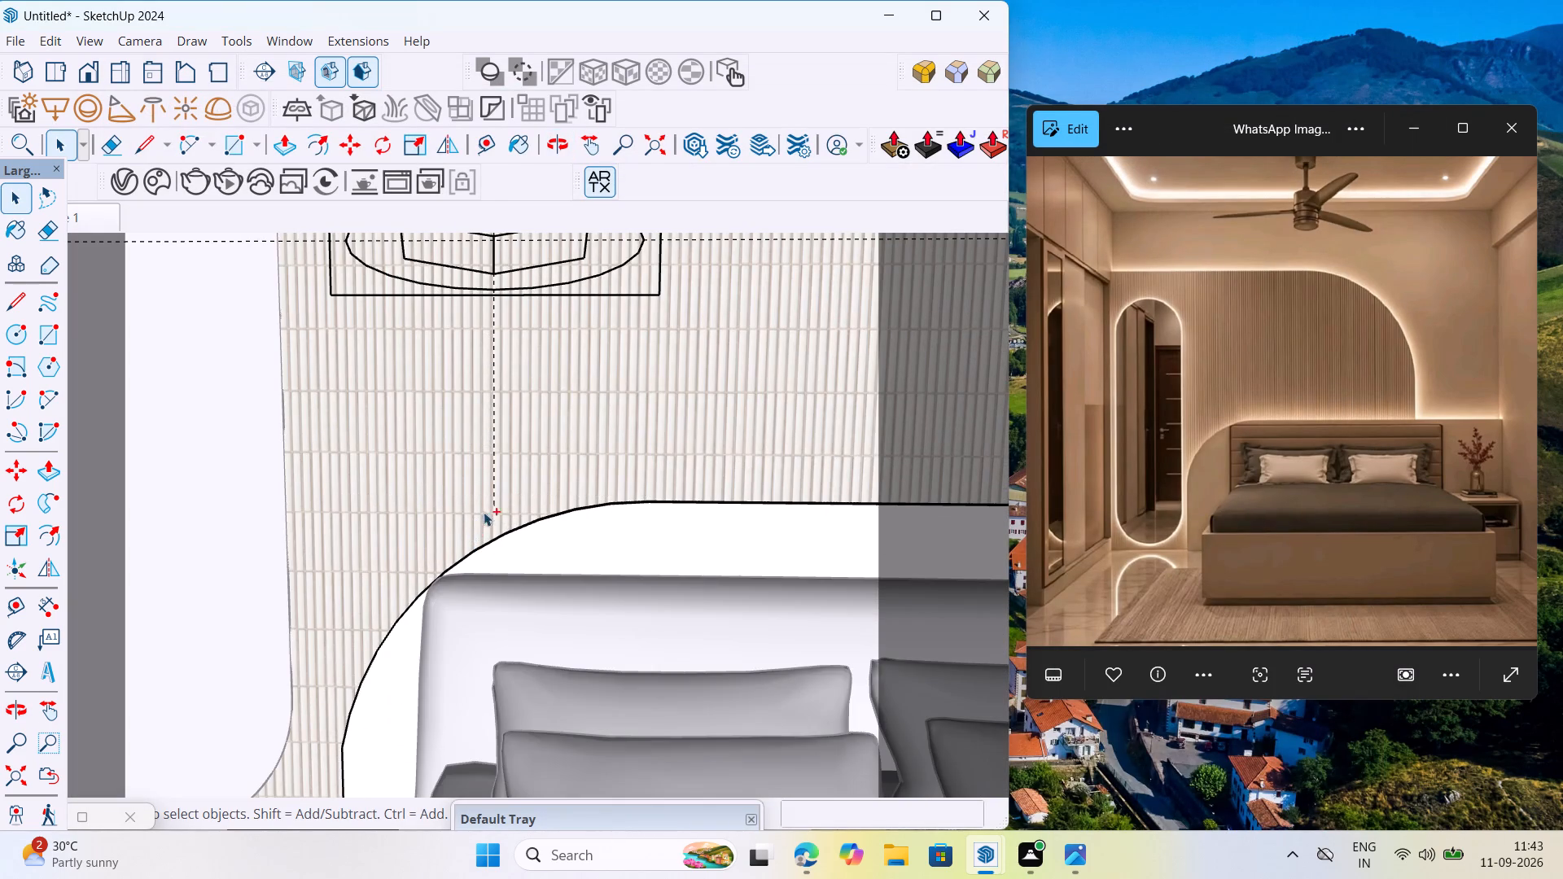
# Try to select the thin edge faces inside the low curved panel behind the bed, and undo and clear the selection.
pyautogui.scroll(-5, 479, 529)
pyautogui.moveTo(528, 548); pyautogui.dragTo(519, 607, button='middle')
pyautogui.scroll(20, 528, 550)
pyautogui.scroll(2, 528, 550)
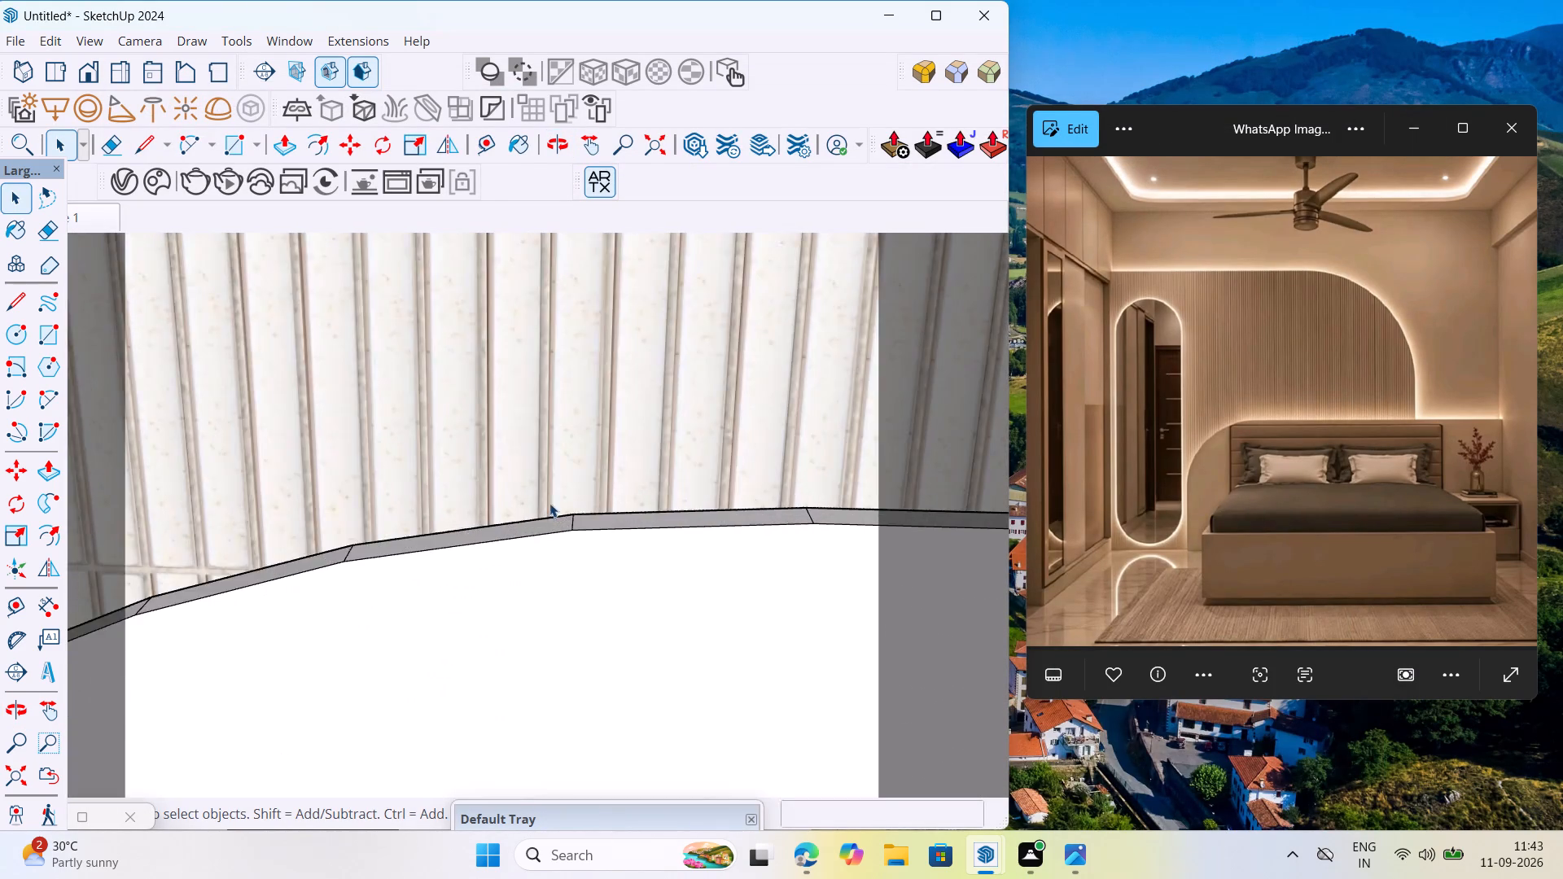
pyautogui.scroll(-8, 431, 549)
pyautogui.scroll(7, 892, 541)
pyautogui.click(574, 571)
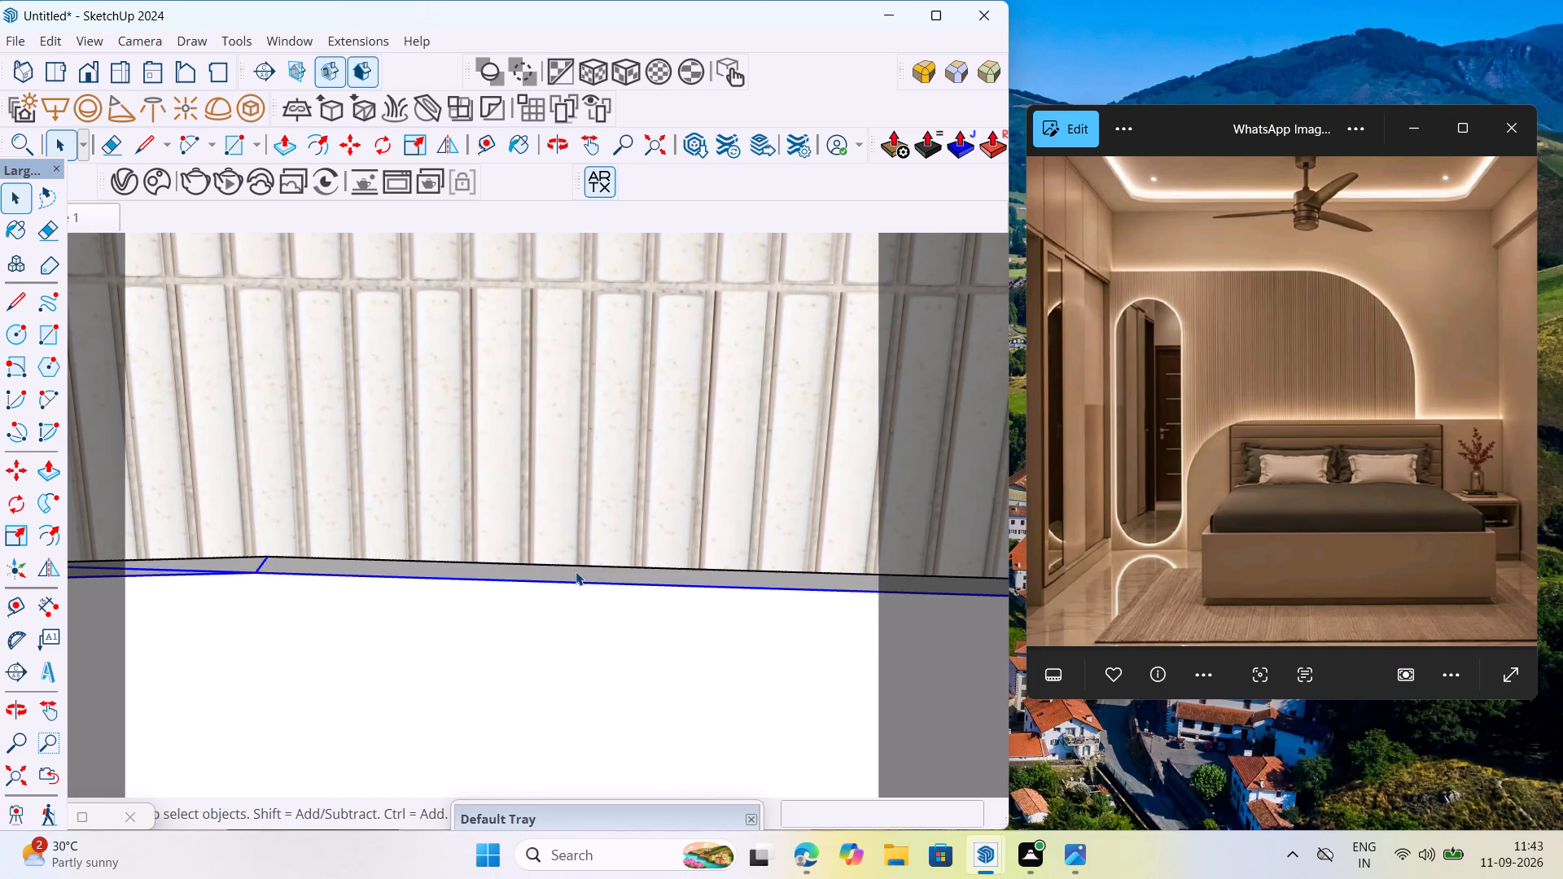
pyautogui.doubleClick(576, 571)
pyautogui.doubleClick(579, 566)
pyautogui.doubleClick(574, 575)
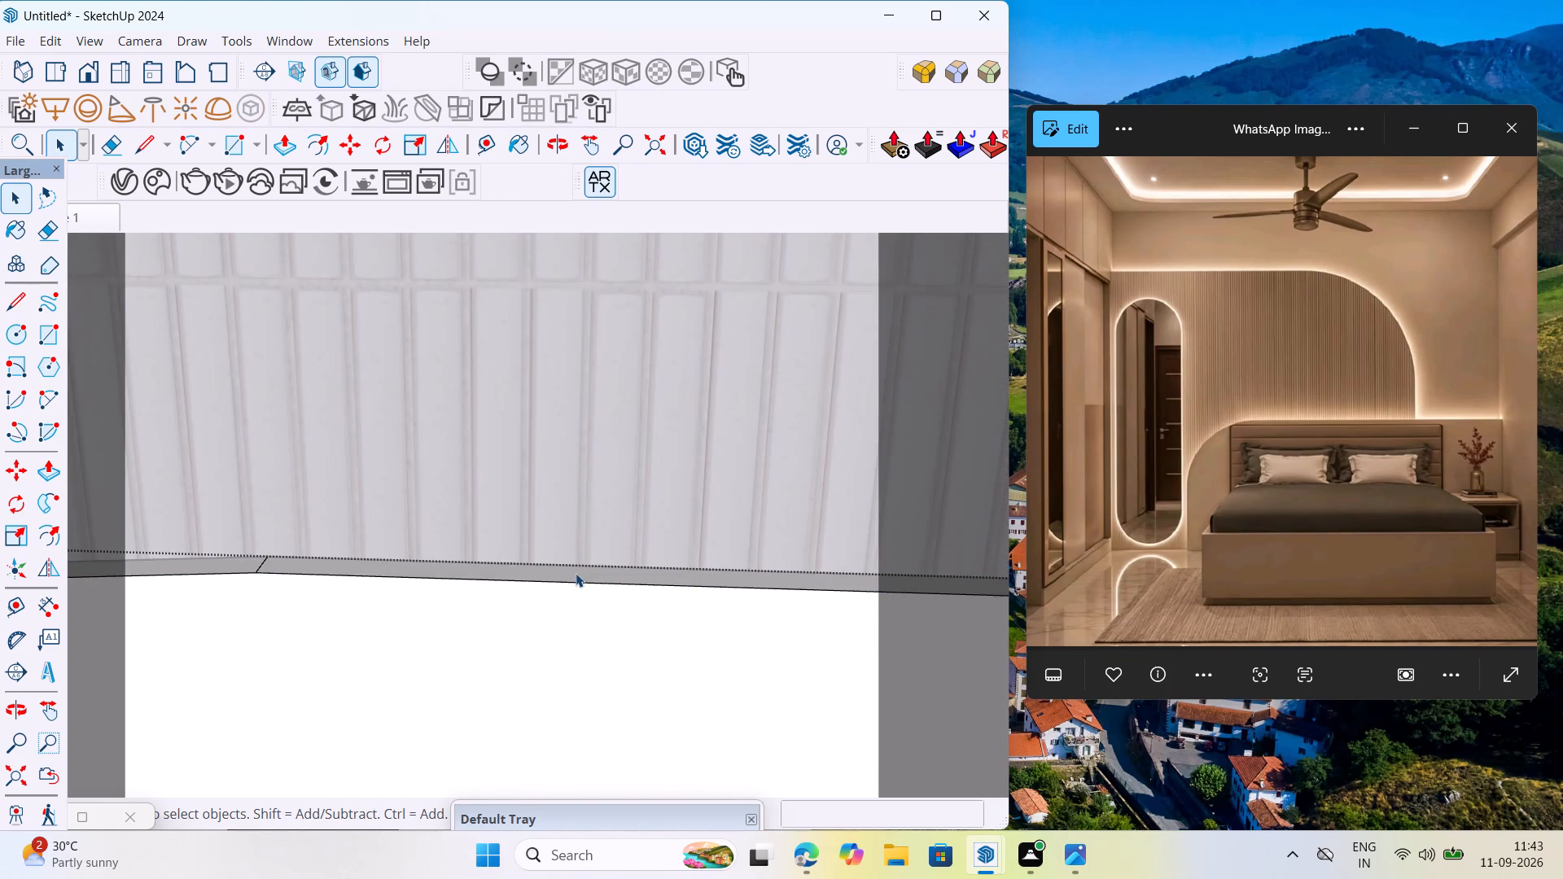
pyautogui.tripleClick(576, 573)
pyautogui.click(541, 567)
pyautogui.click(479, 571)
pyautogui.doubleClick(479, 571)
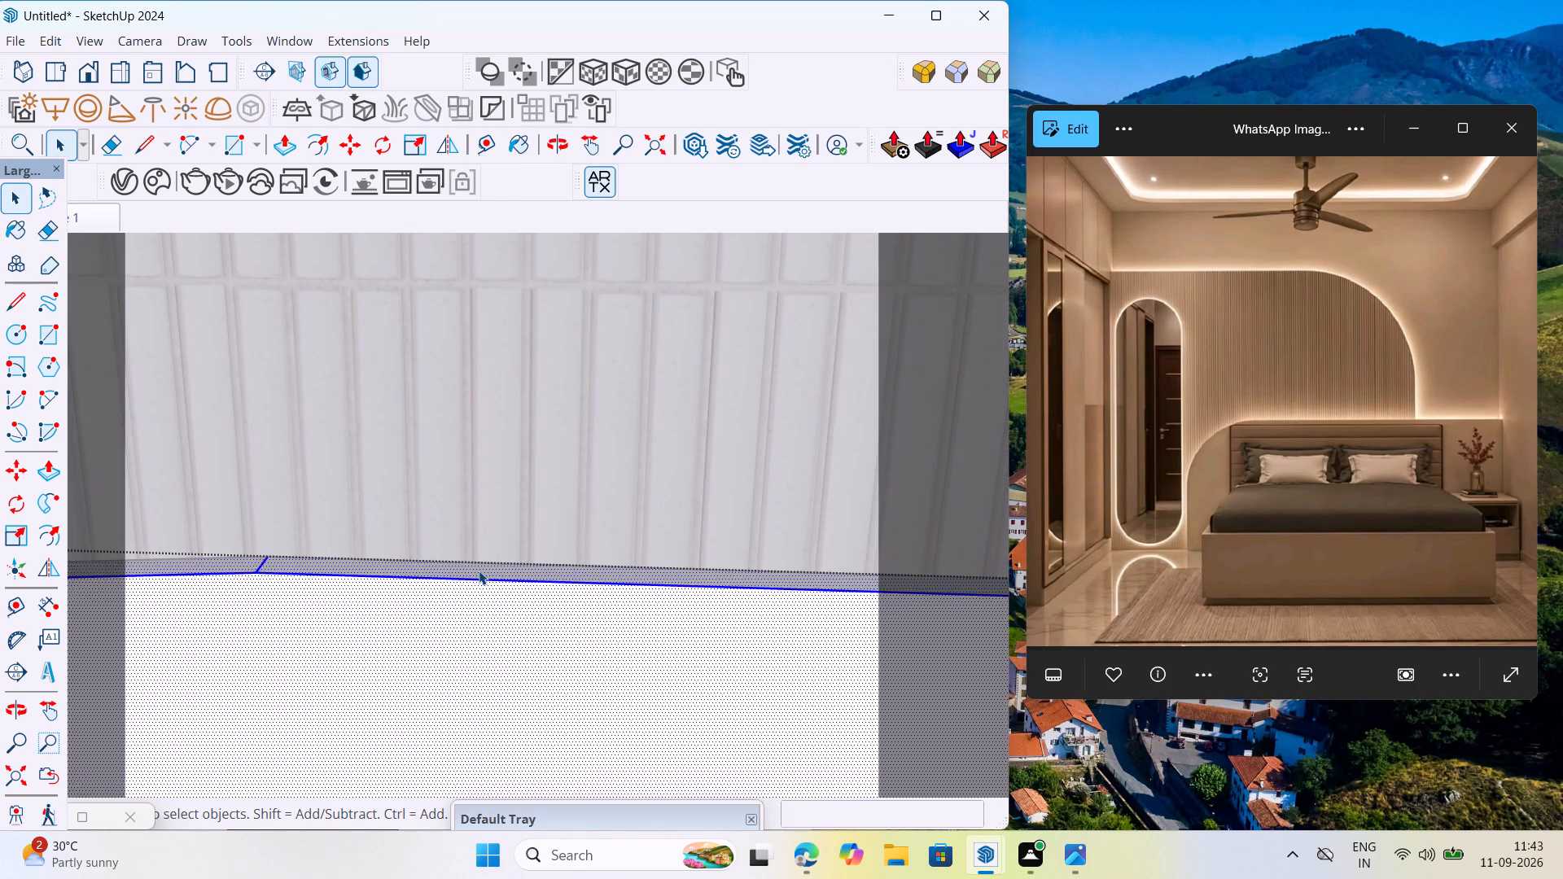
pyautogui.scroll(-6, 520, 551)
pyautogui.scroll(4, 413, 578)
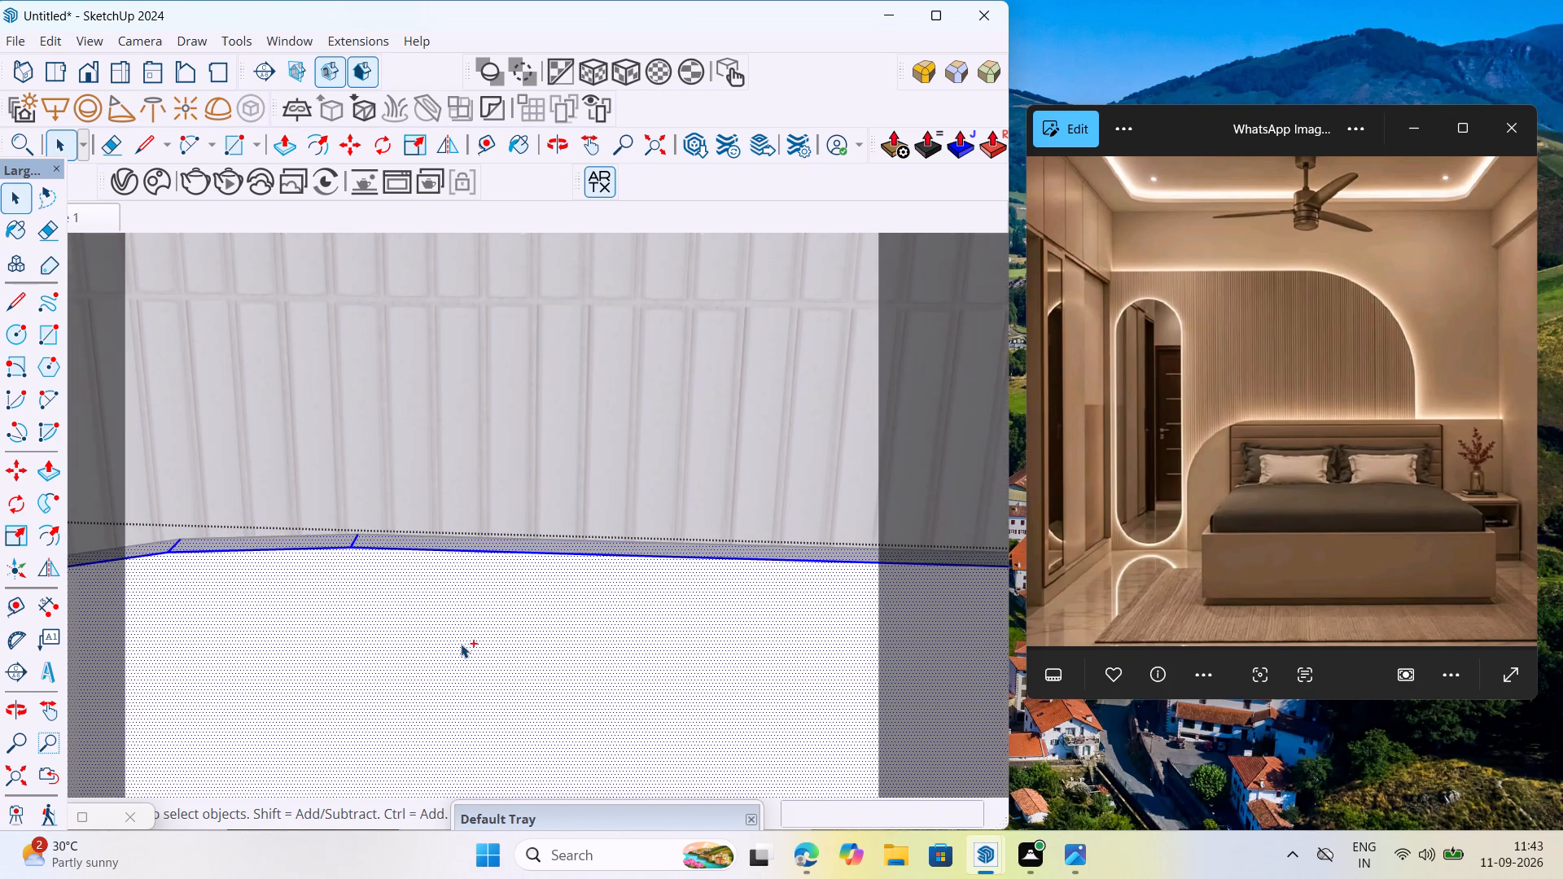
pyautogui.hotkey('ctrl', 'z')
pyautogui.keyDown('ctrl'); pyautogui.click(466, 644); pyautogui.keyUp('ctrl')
# Select the thin edge faces of the low curved panel behind the bed and make them a group.
pyautogui.click(480, 538)
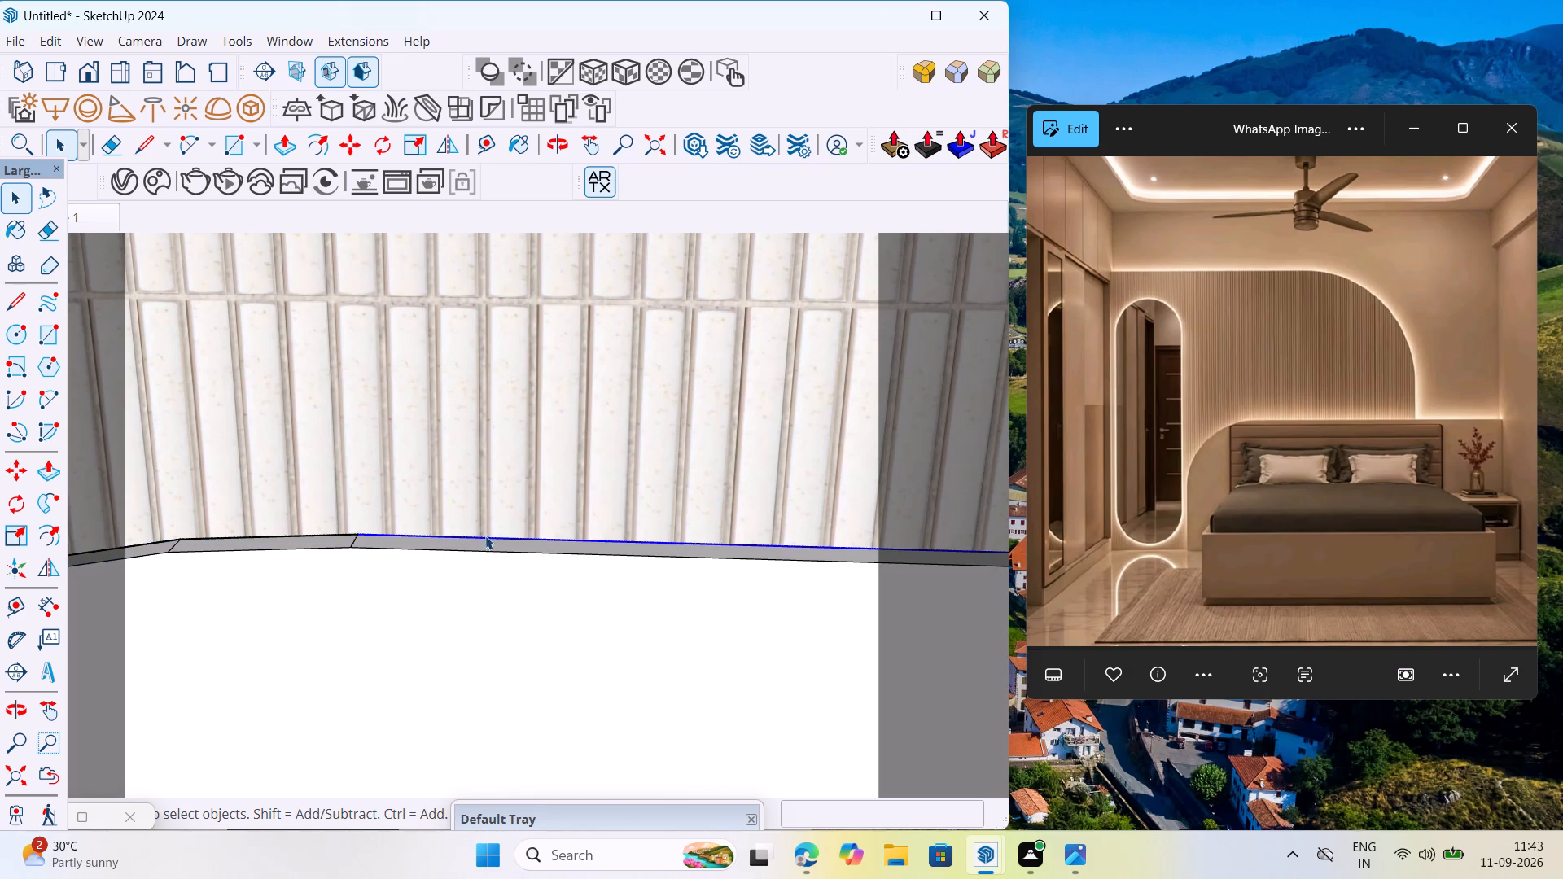
pyautogui.click(476, 538)
pyautogui.click(474, 541)
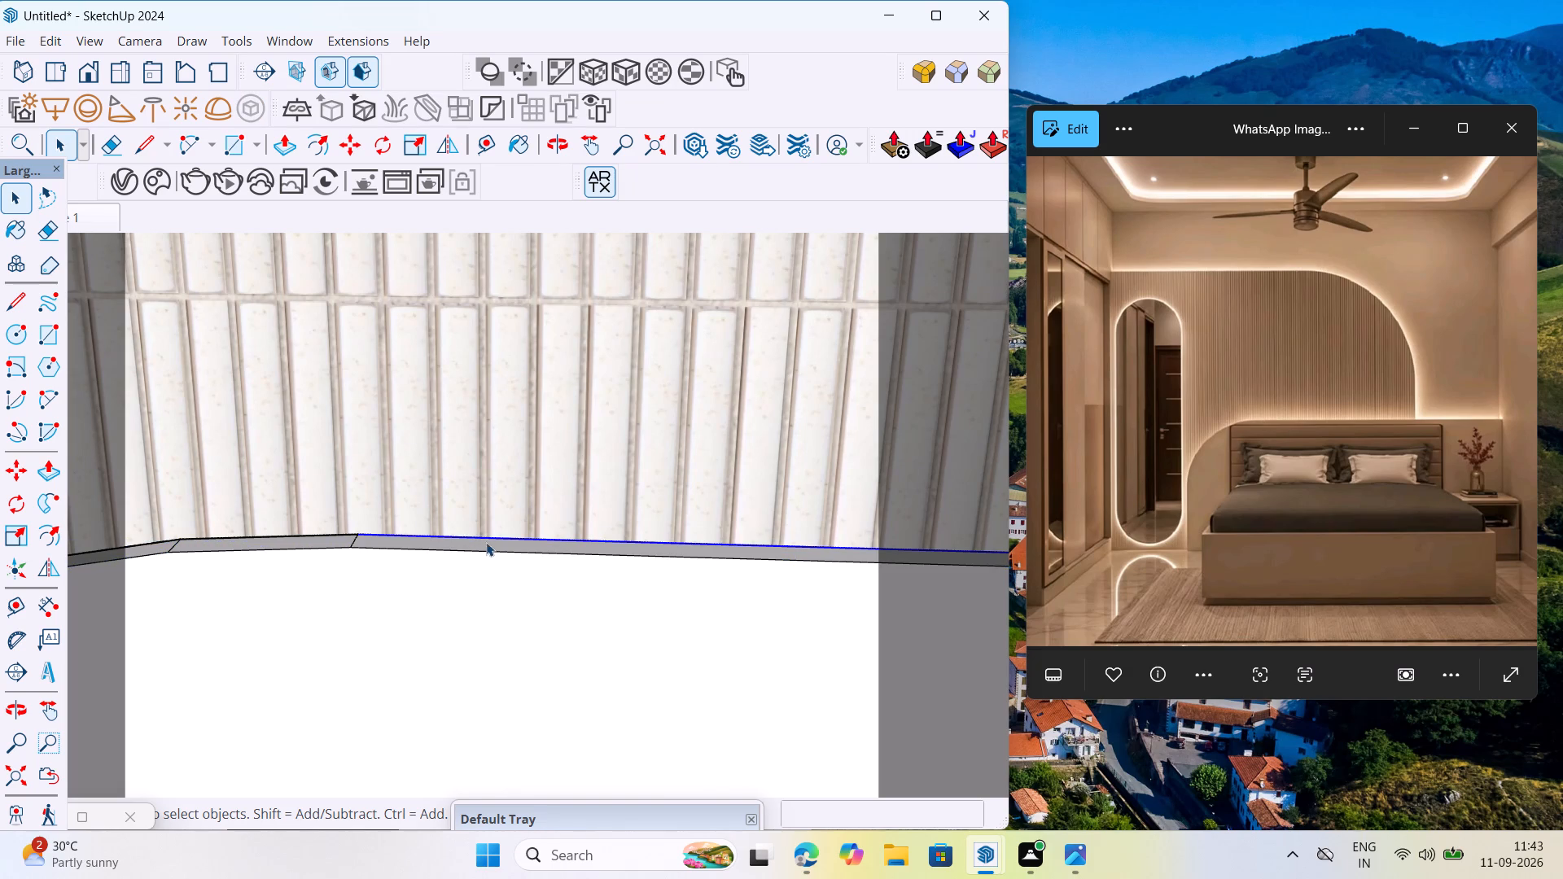
pyautogui.click(488, 542)
pyautogui.tripleClick(498, 551)
pyautogui.click(500, 548)
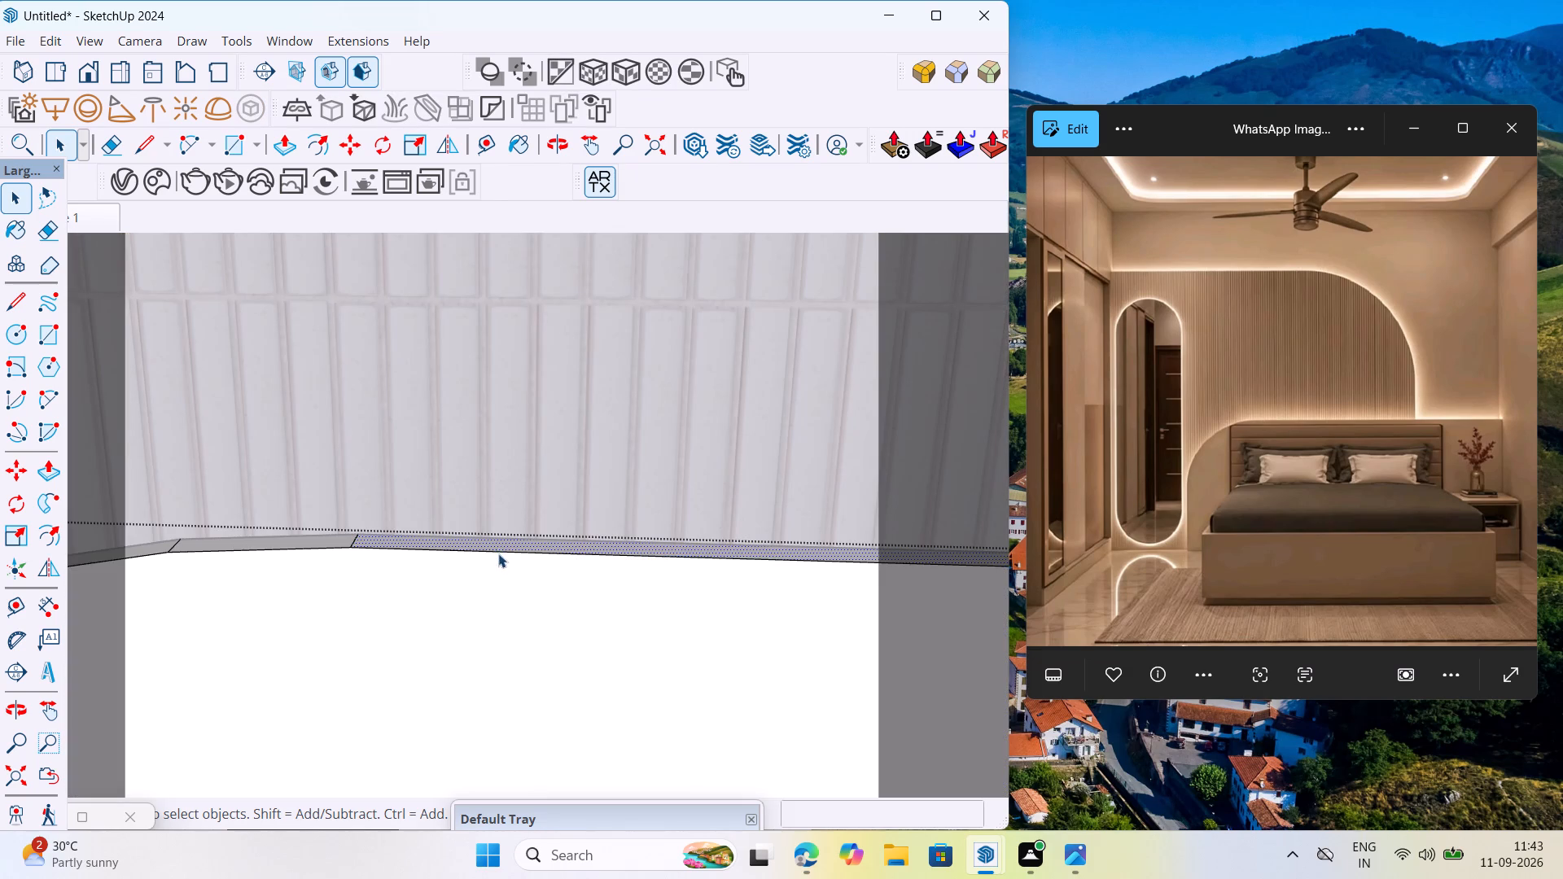
pyautogui.doubleClick(495, 548)
pyautogui.doubleClick(496, 548)
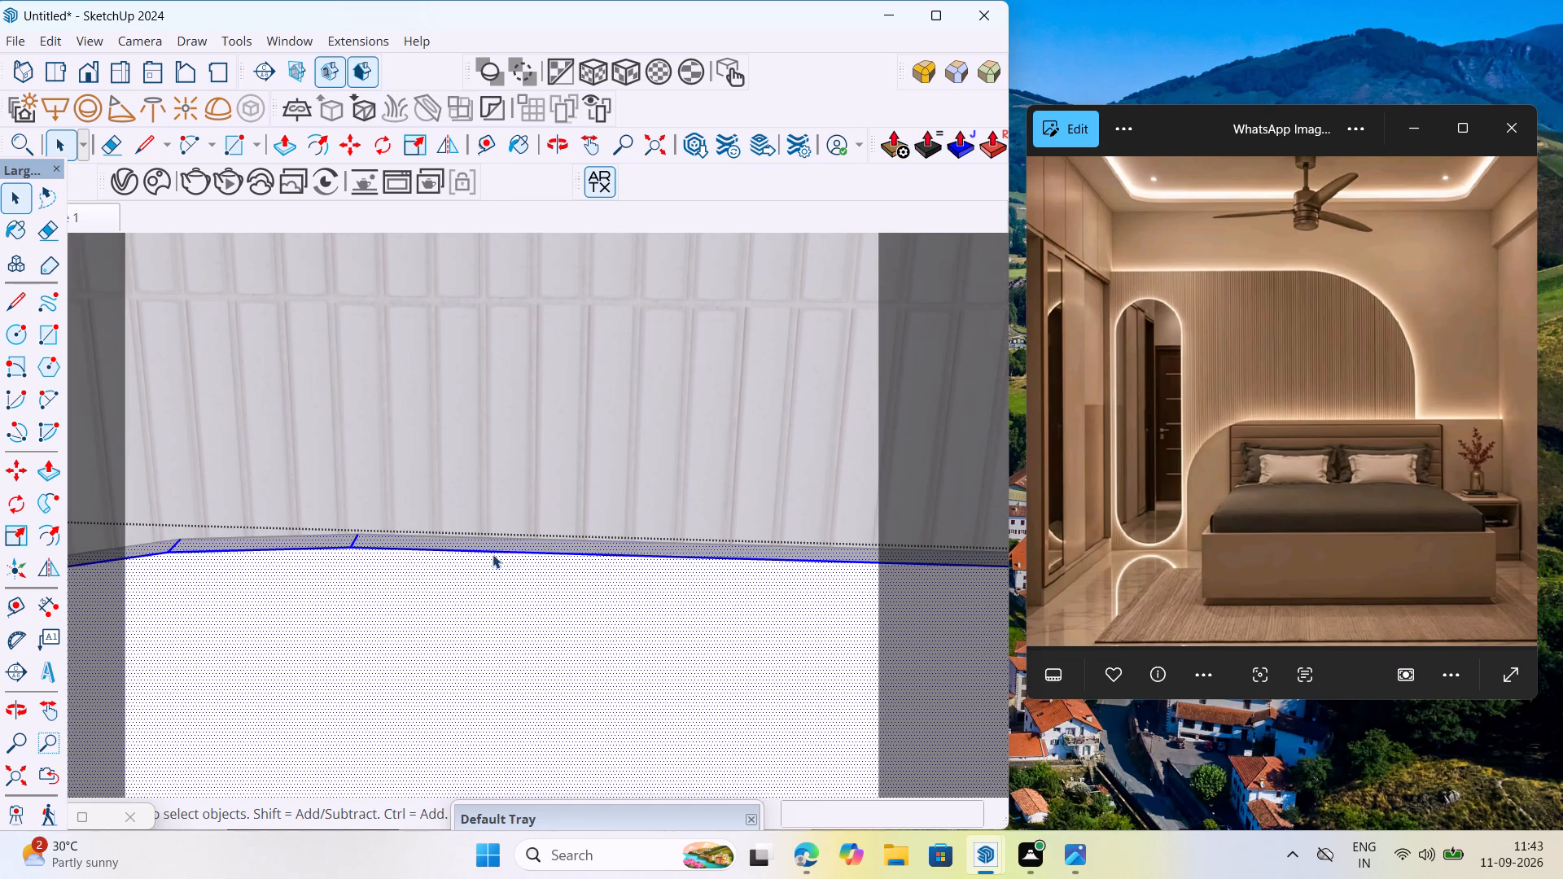
pyautogui.keyDown('ctrl'); pyautogui.keyDown('shift'); pyautogui.click(482, 617); pyautogui.keyUp('shift'); pyautogui.keyUp('ctrl')
pyautogui.scroll(-9, 440, 549)
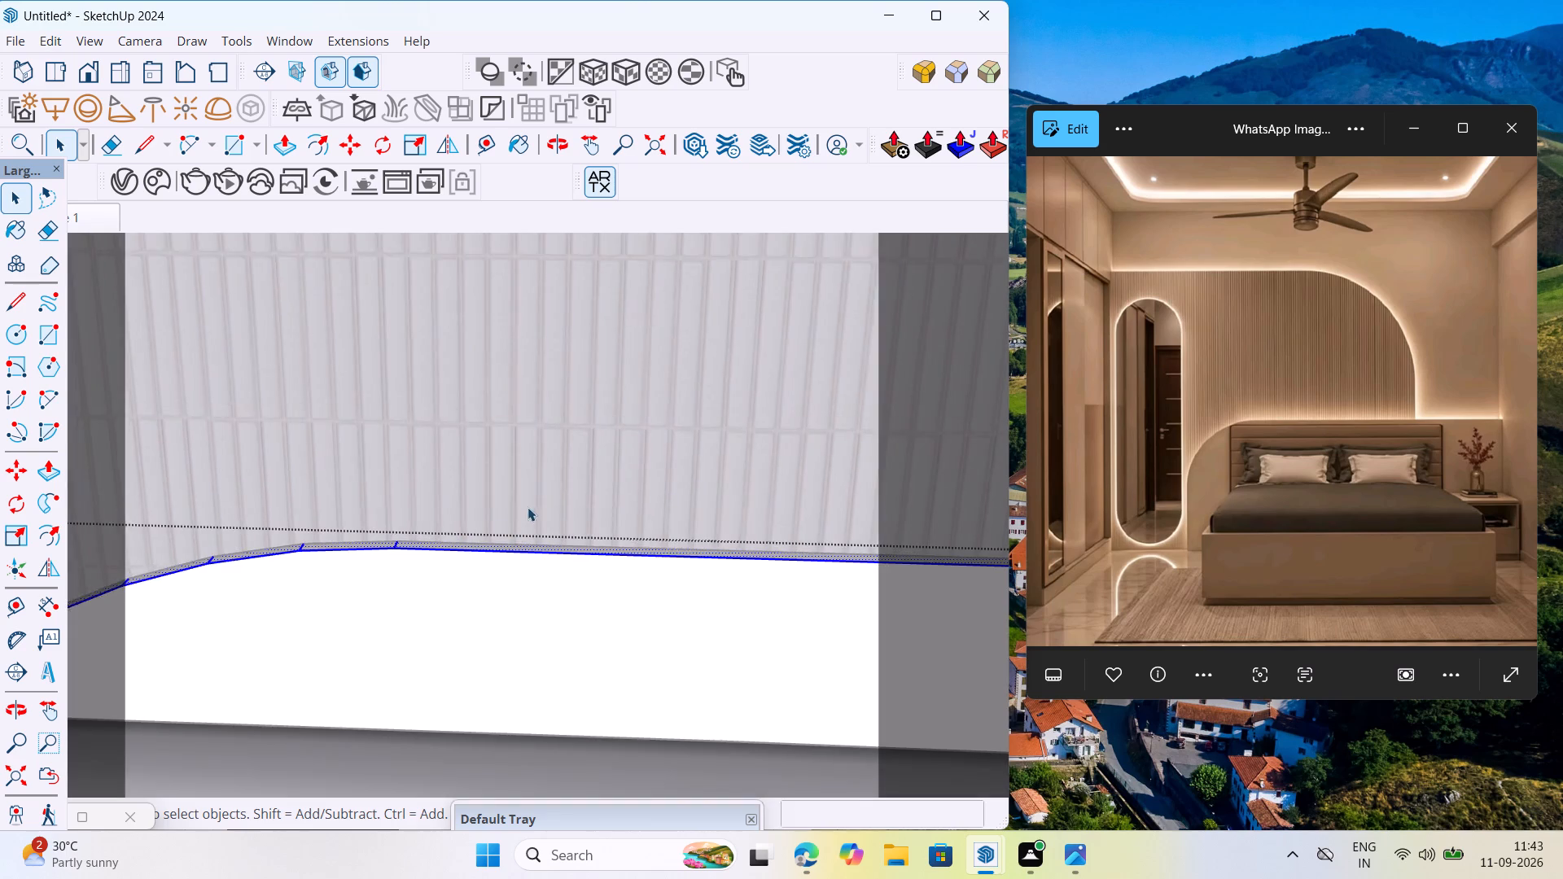
pyautogui.scroll(-4, 528, 507)
pyautogui.scroll(-6, 257, 537)
pyautogui.scroll(20, 408, 526)
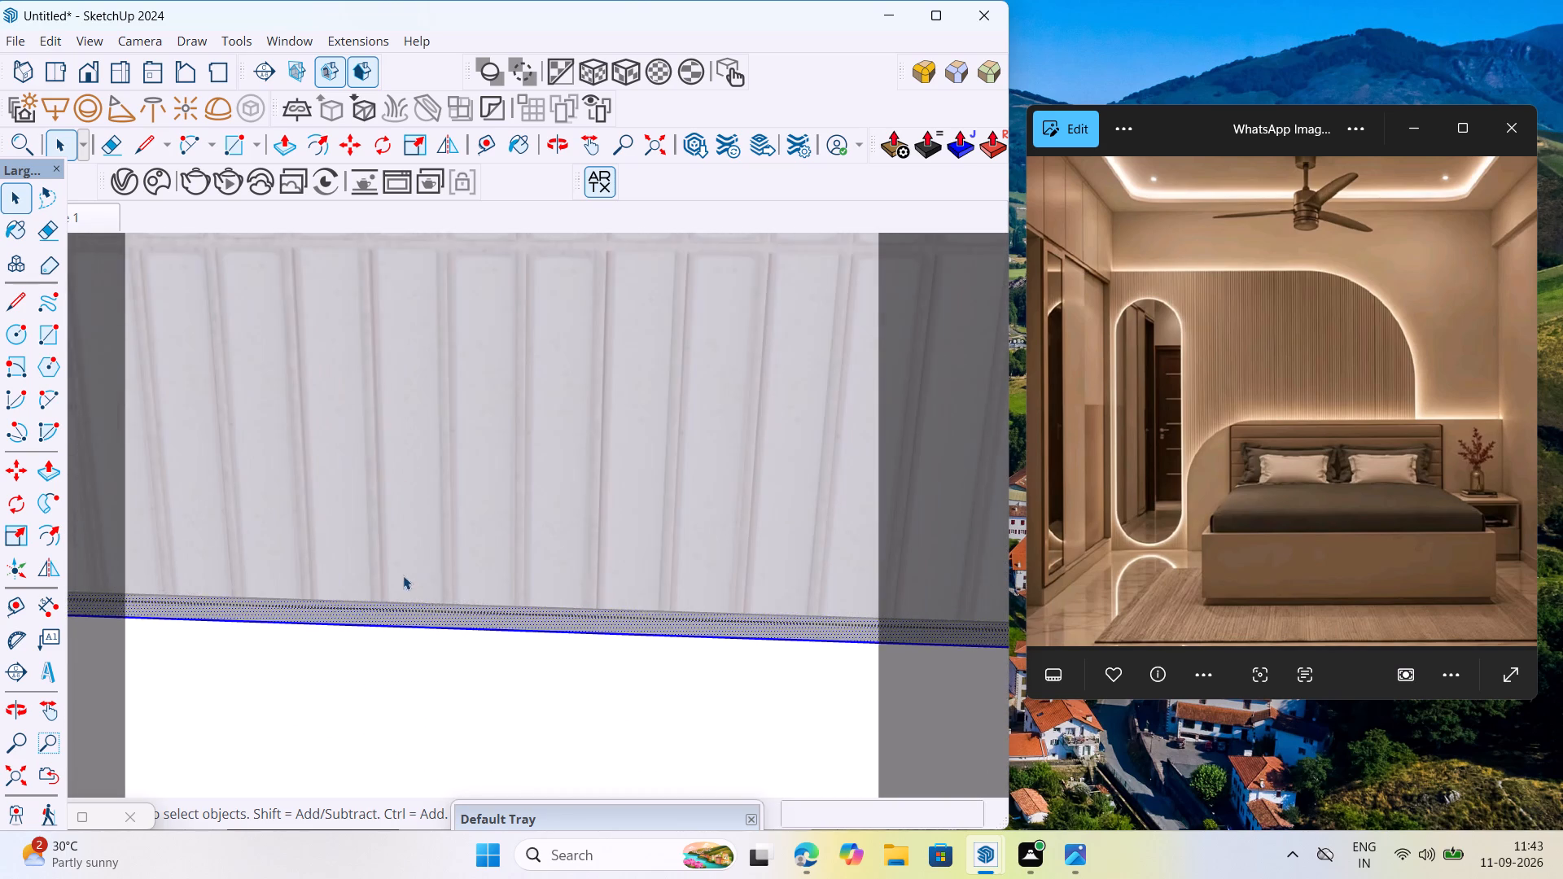
pyautogui.scroll(7, 403, 575)
pyautogui.rightClick(432, 634)
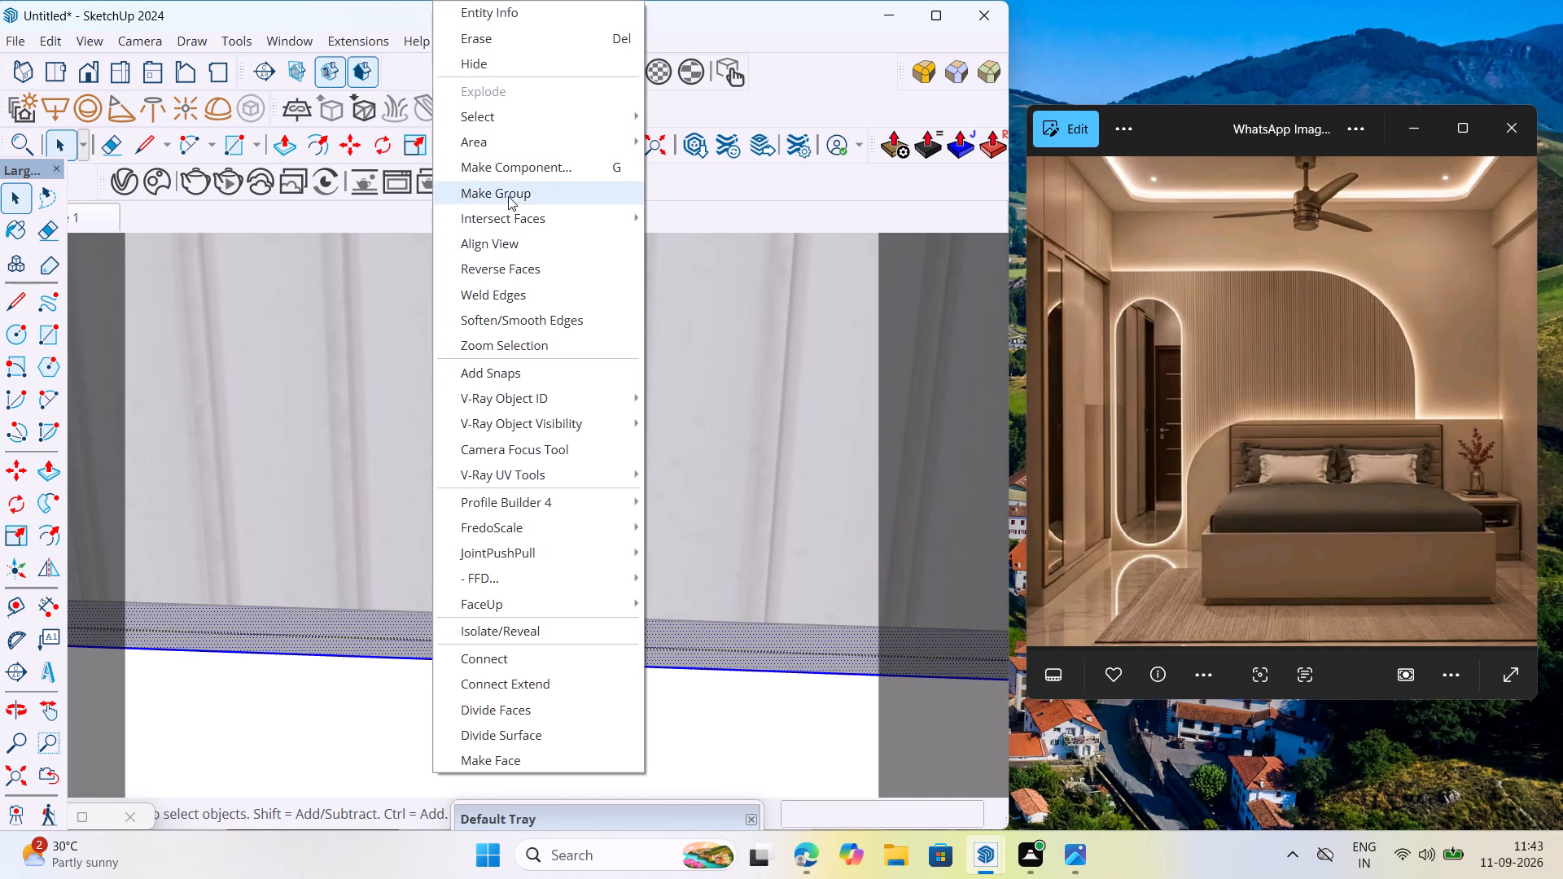
pyautogui.click(511, 194)
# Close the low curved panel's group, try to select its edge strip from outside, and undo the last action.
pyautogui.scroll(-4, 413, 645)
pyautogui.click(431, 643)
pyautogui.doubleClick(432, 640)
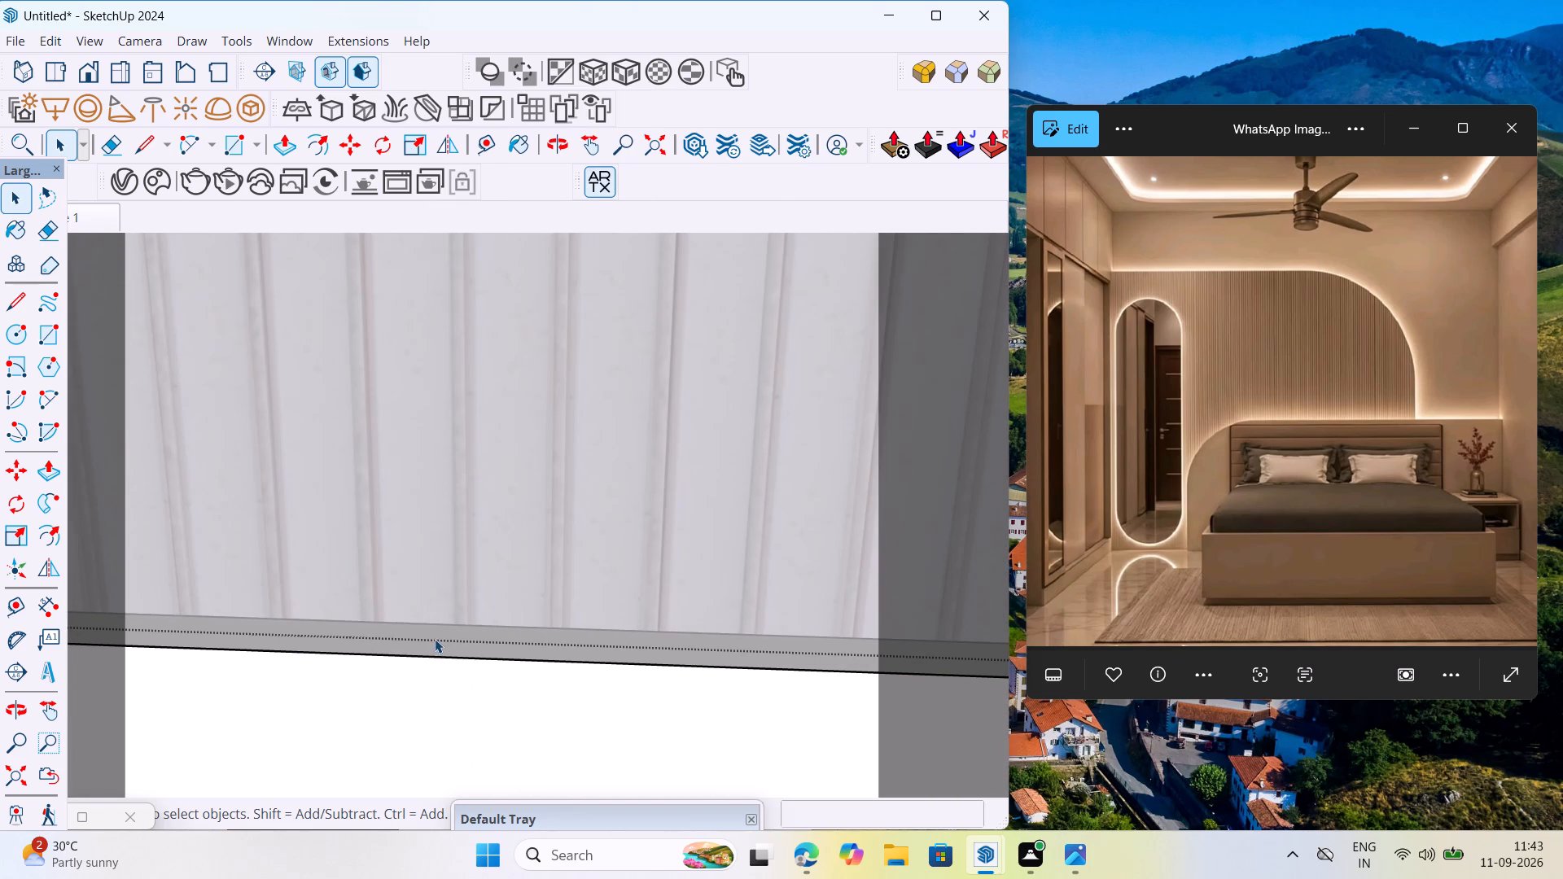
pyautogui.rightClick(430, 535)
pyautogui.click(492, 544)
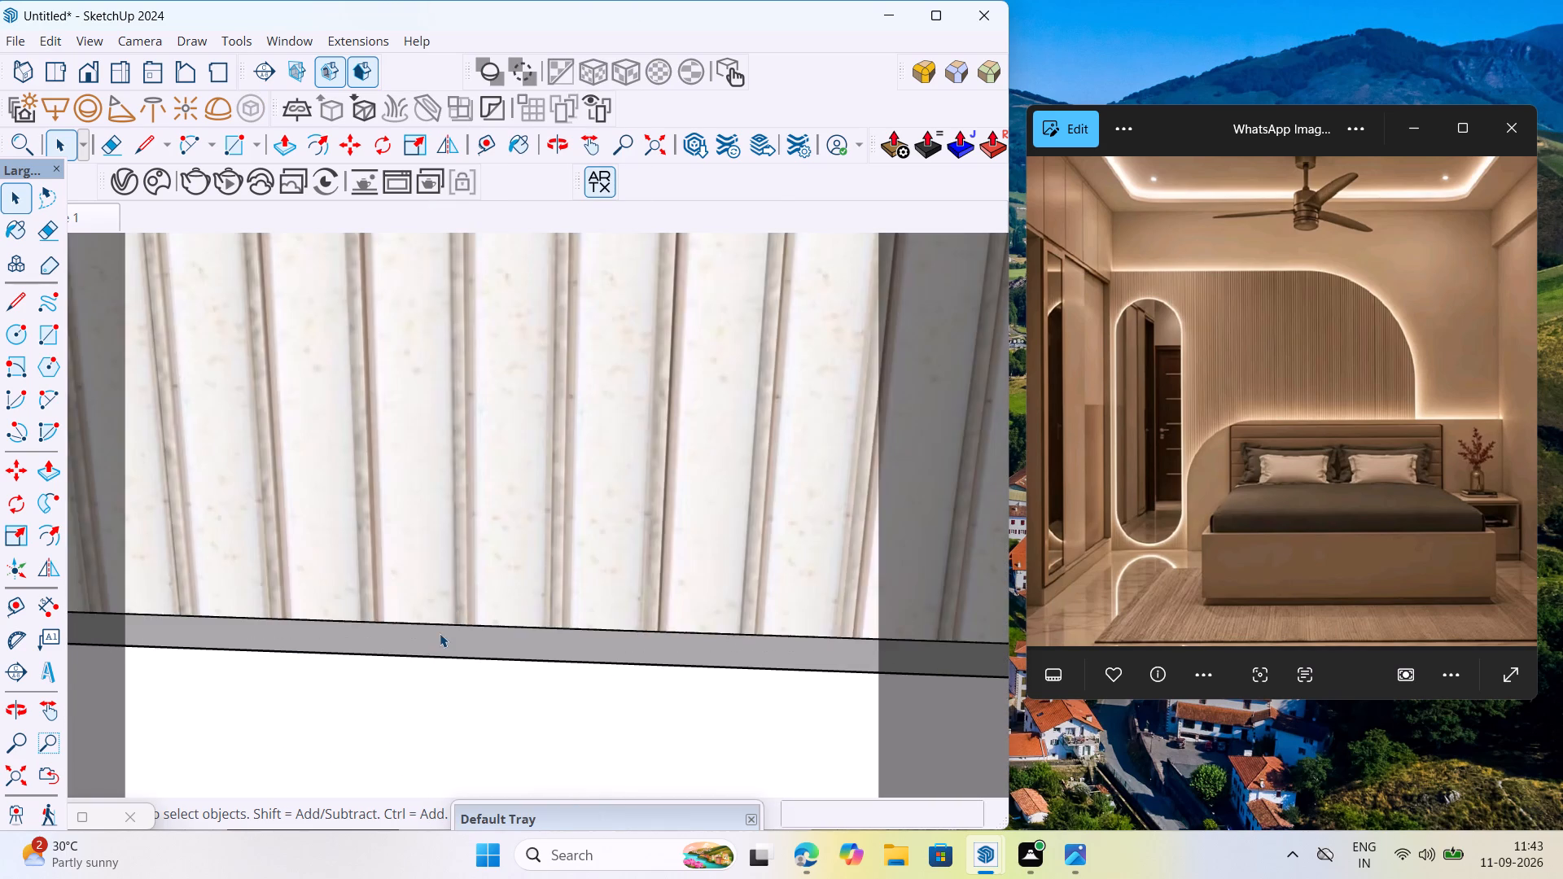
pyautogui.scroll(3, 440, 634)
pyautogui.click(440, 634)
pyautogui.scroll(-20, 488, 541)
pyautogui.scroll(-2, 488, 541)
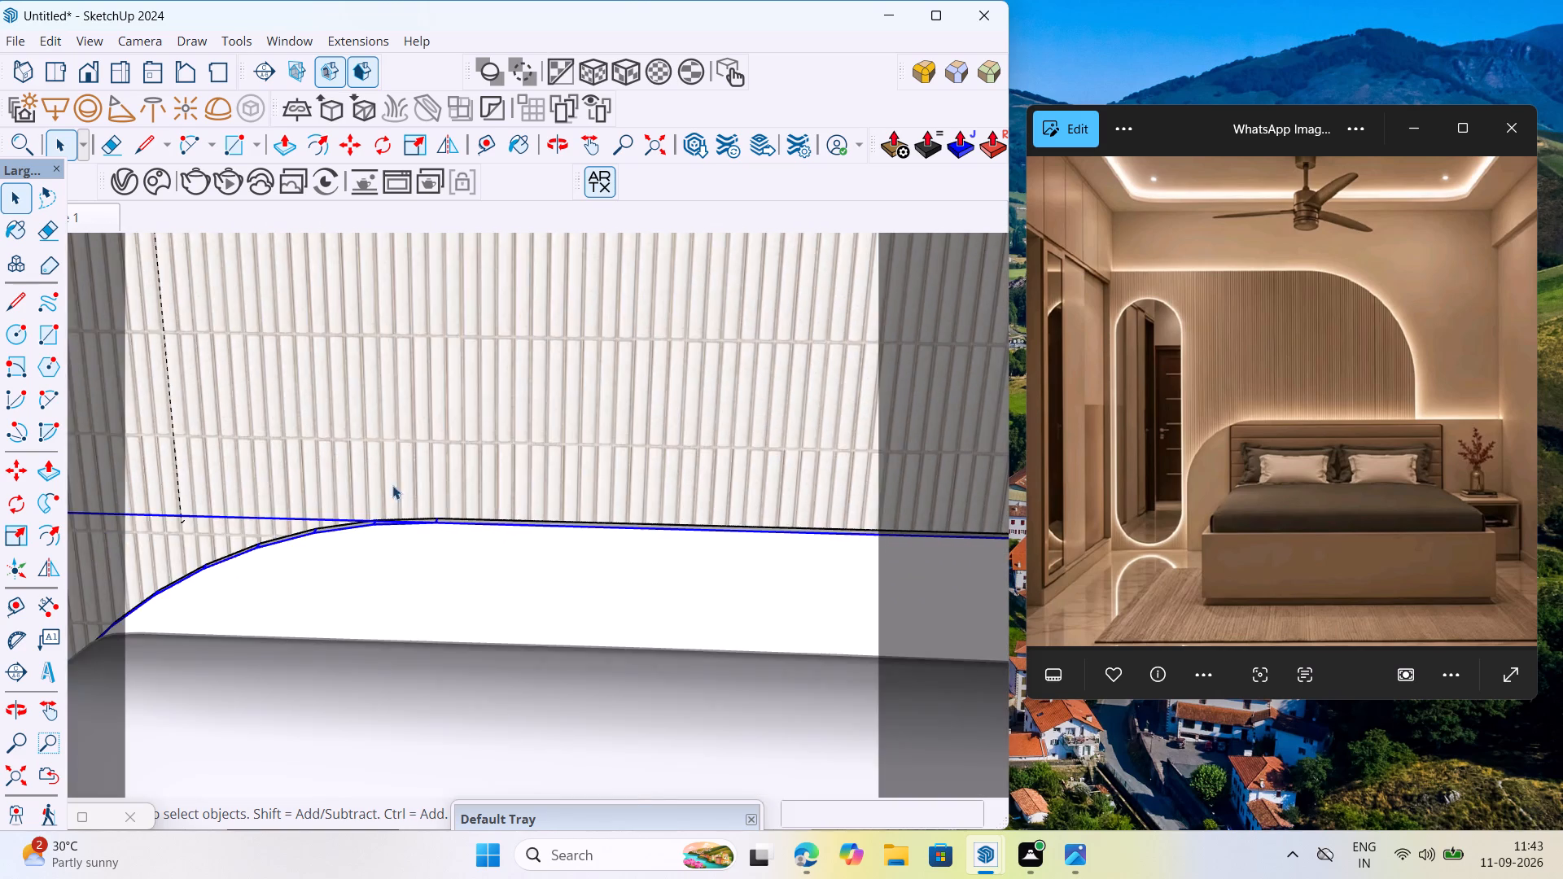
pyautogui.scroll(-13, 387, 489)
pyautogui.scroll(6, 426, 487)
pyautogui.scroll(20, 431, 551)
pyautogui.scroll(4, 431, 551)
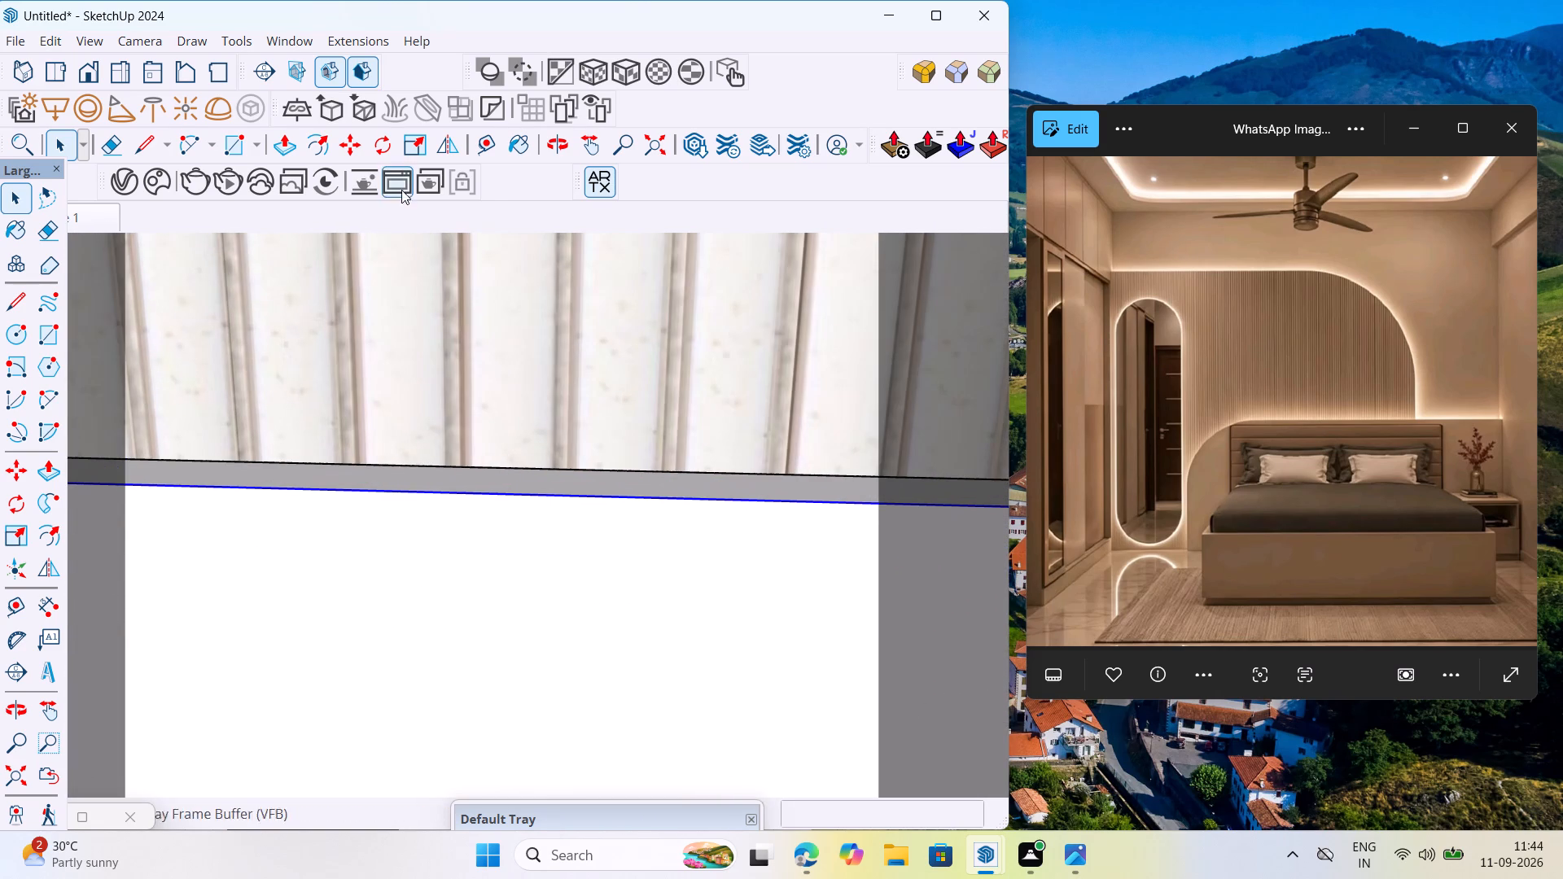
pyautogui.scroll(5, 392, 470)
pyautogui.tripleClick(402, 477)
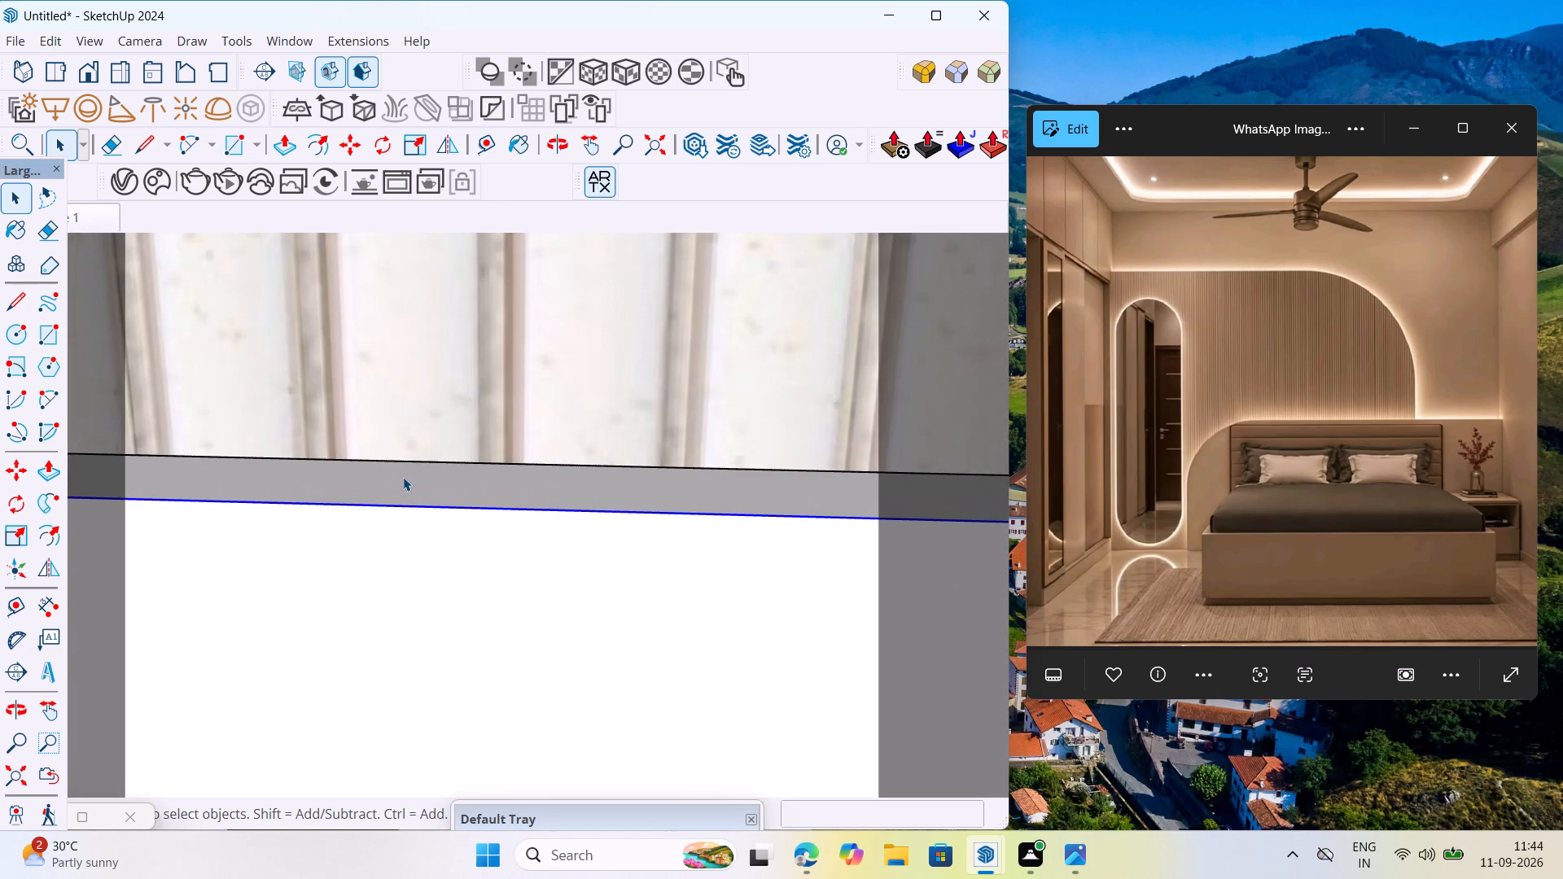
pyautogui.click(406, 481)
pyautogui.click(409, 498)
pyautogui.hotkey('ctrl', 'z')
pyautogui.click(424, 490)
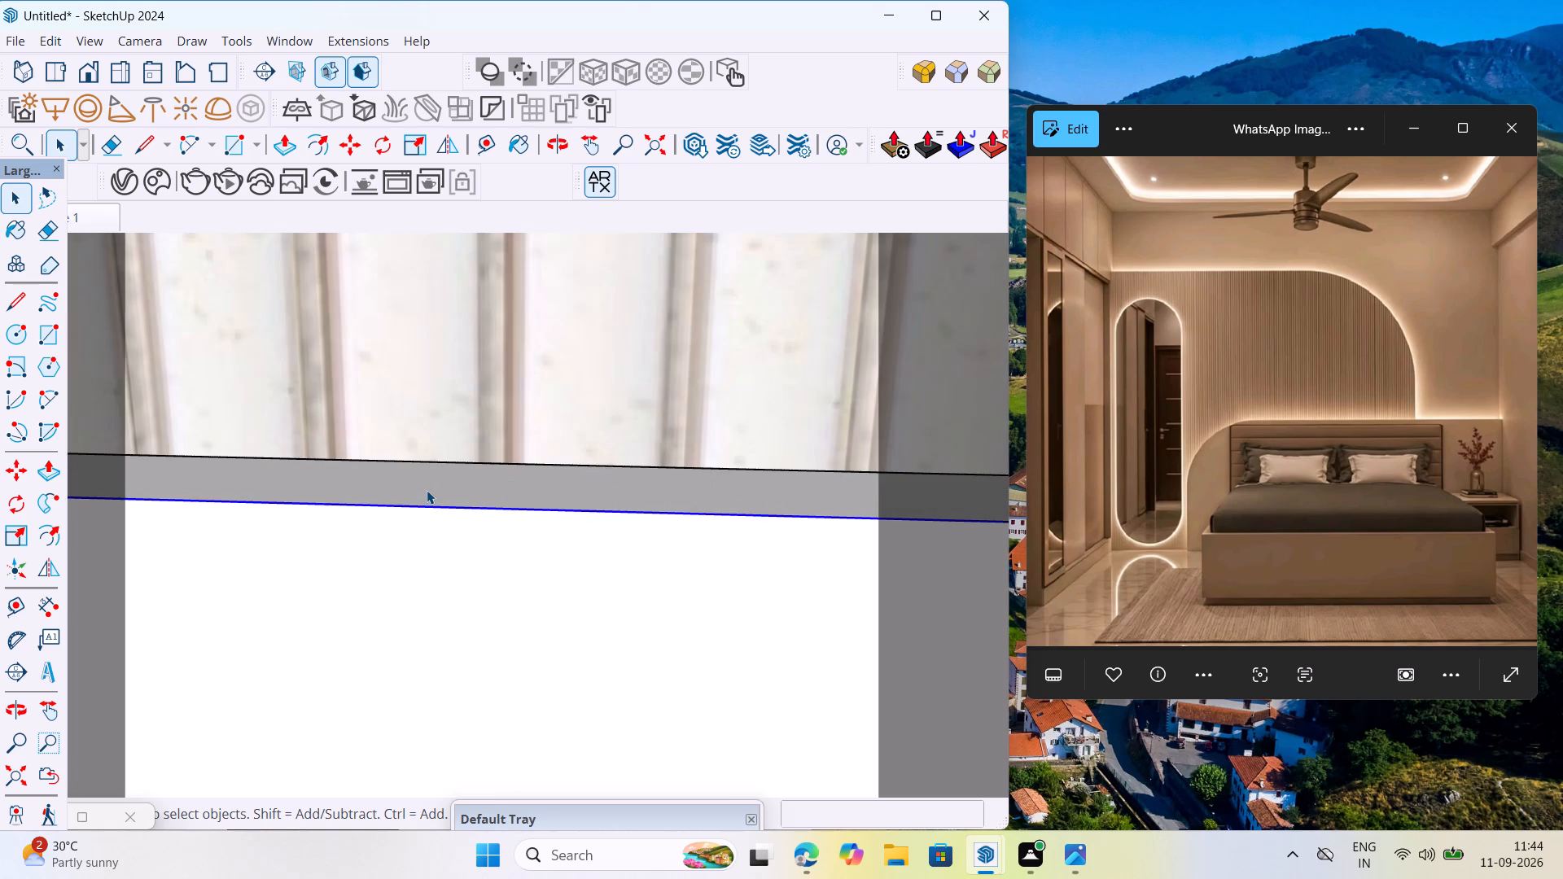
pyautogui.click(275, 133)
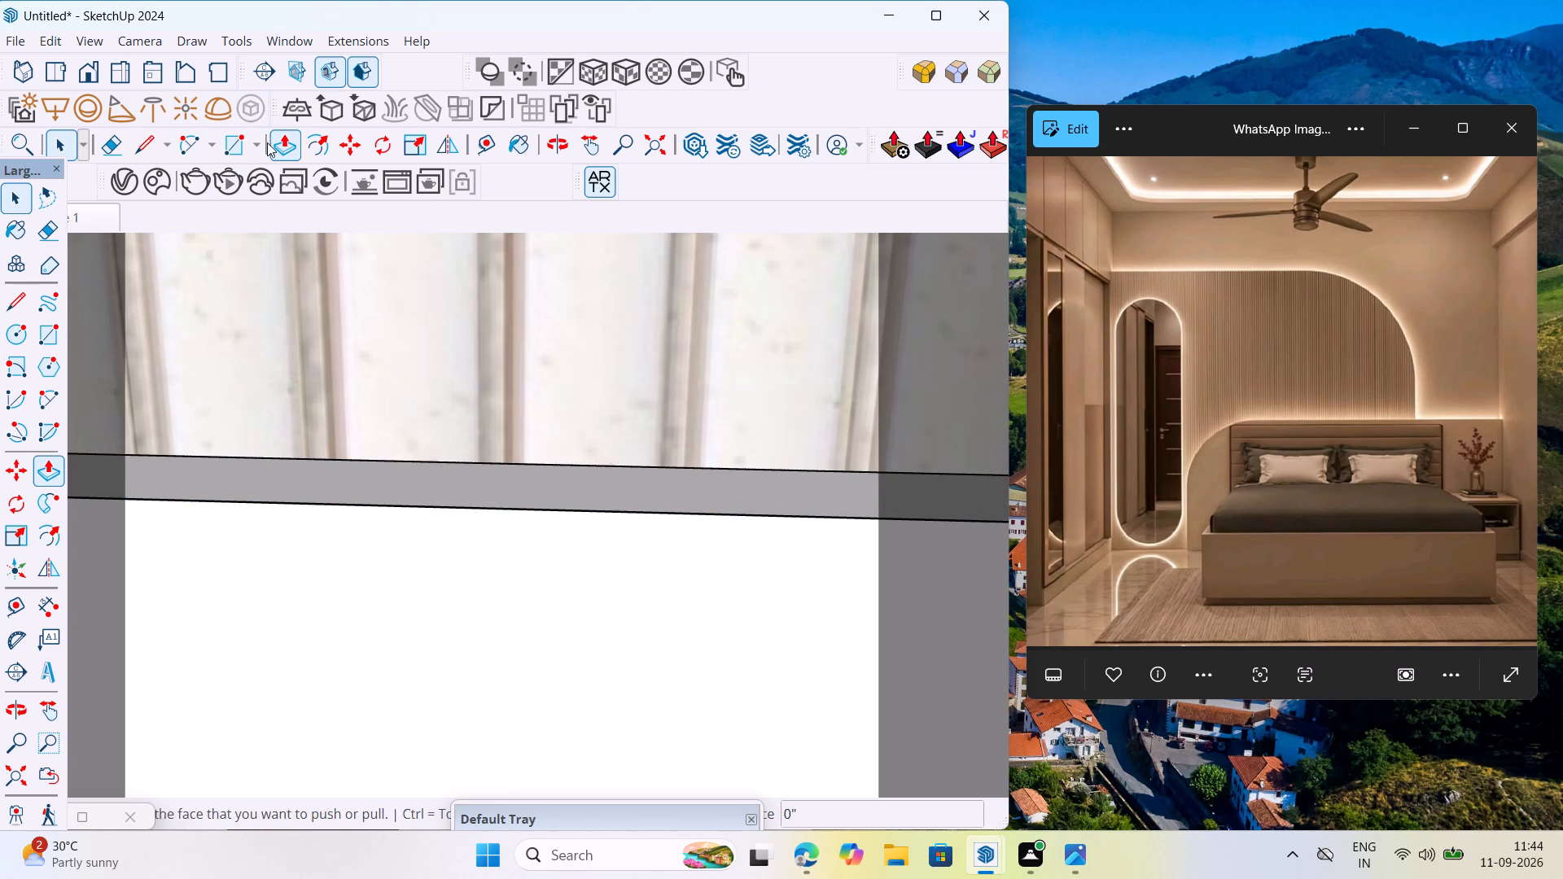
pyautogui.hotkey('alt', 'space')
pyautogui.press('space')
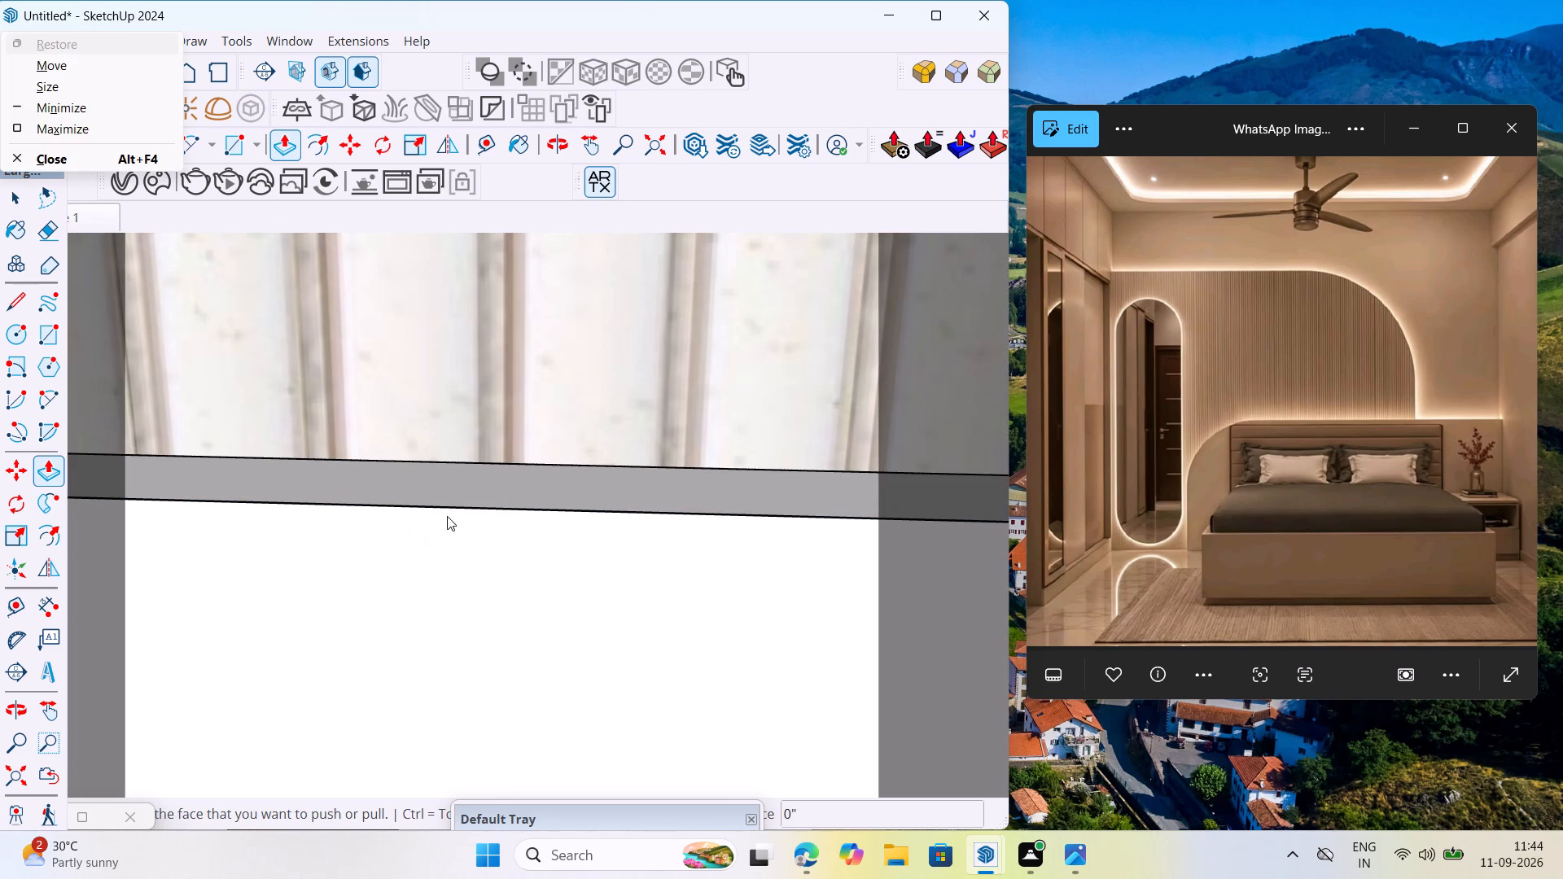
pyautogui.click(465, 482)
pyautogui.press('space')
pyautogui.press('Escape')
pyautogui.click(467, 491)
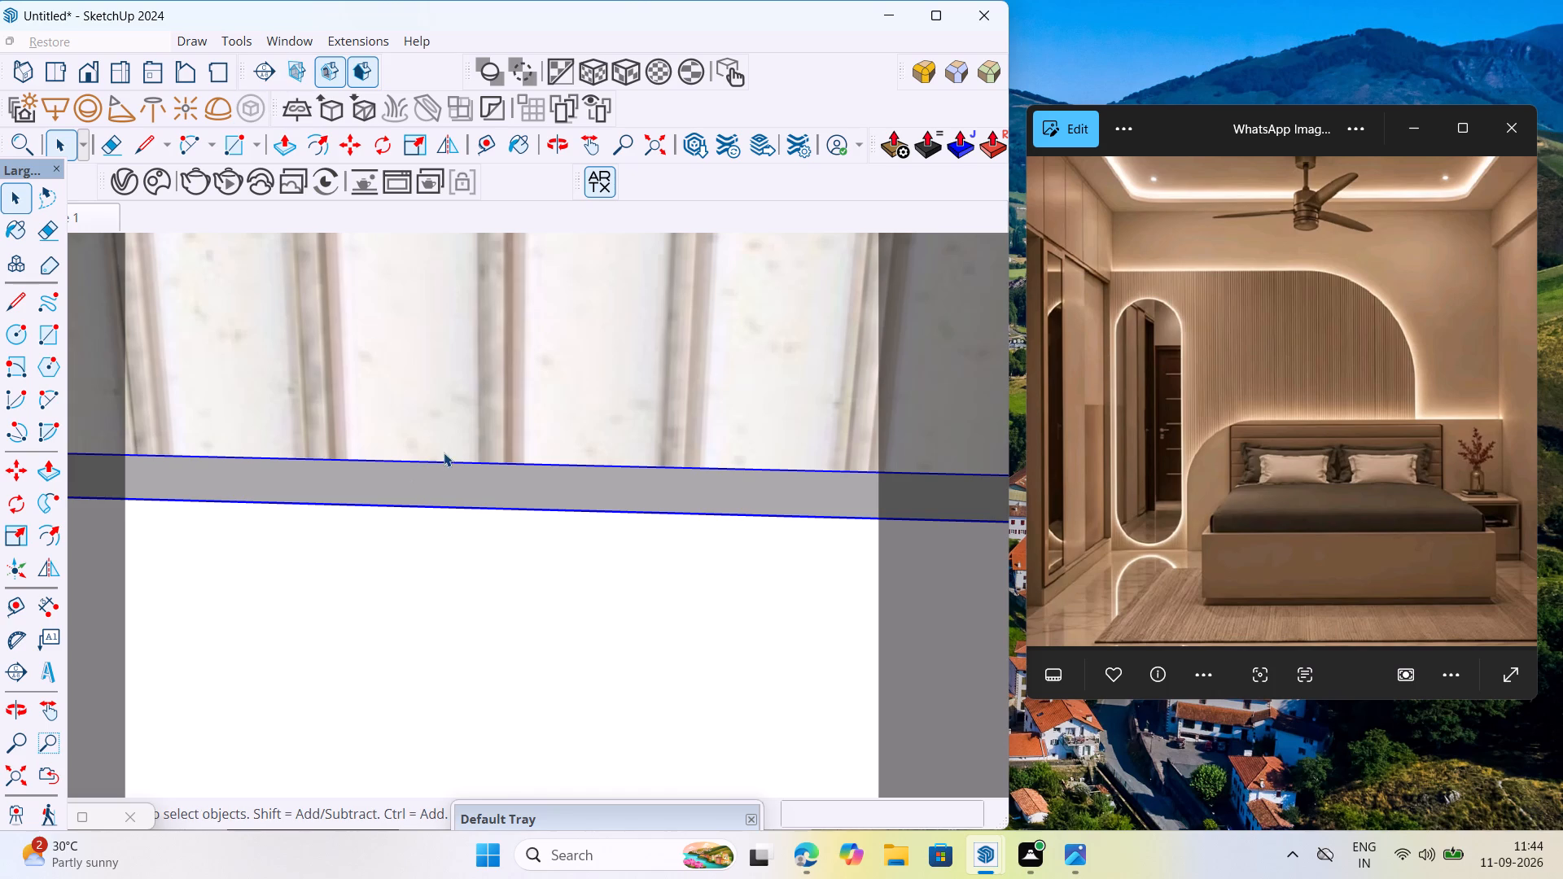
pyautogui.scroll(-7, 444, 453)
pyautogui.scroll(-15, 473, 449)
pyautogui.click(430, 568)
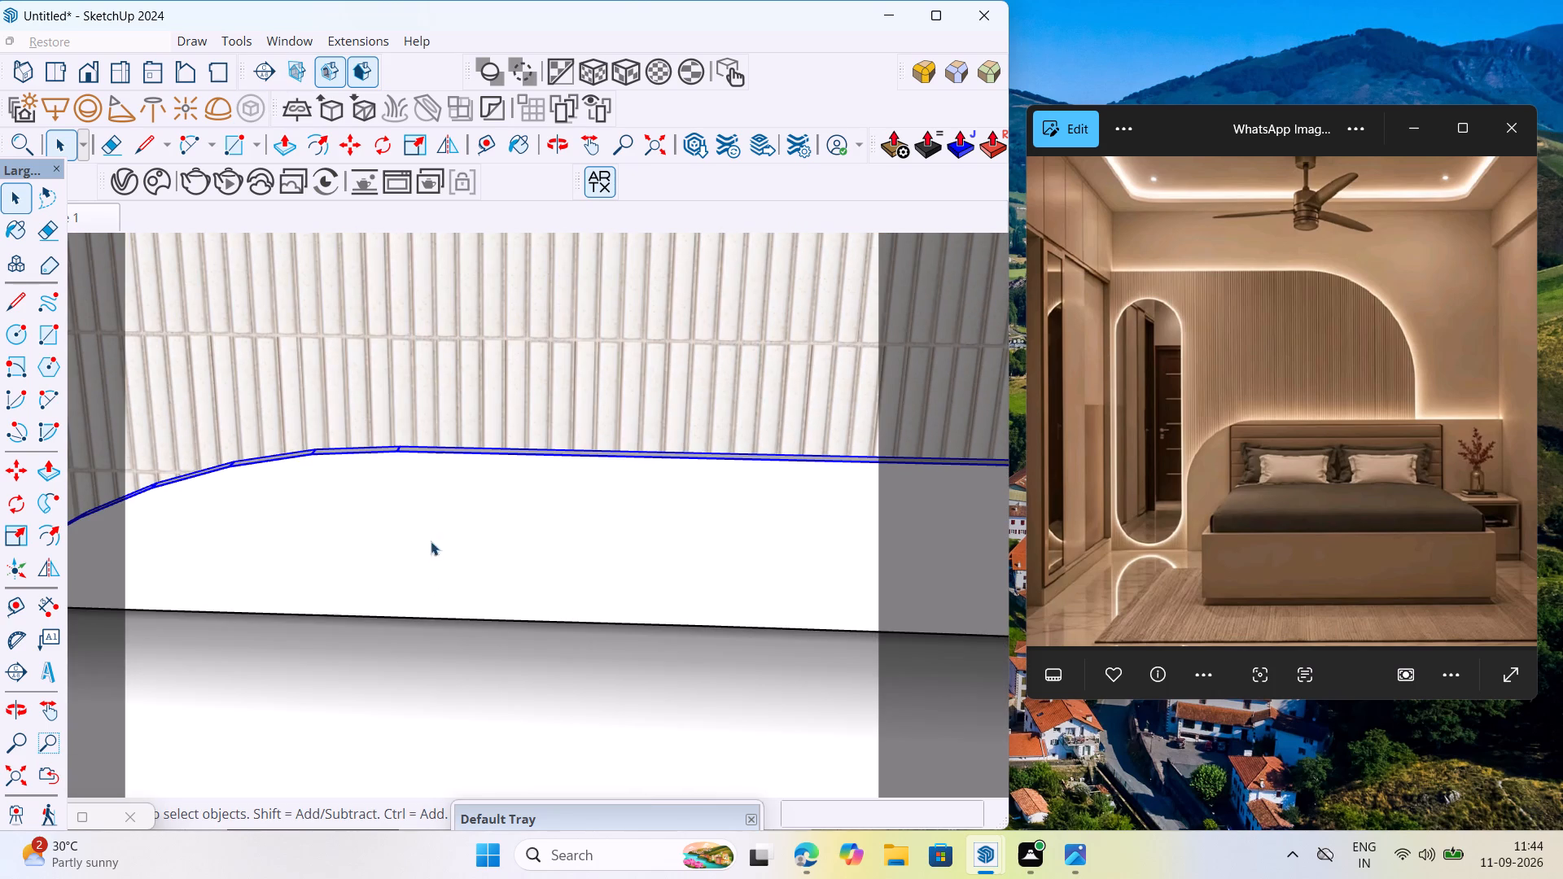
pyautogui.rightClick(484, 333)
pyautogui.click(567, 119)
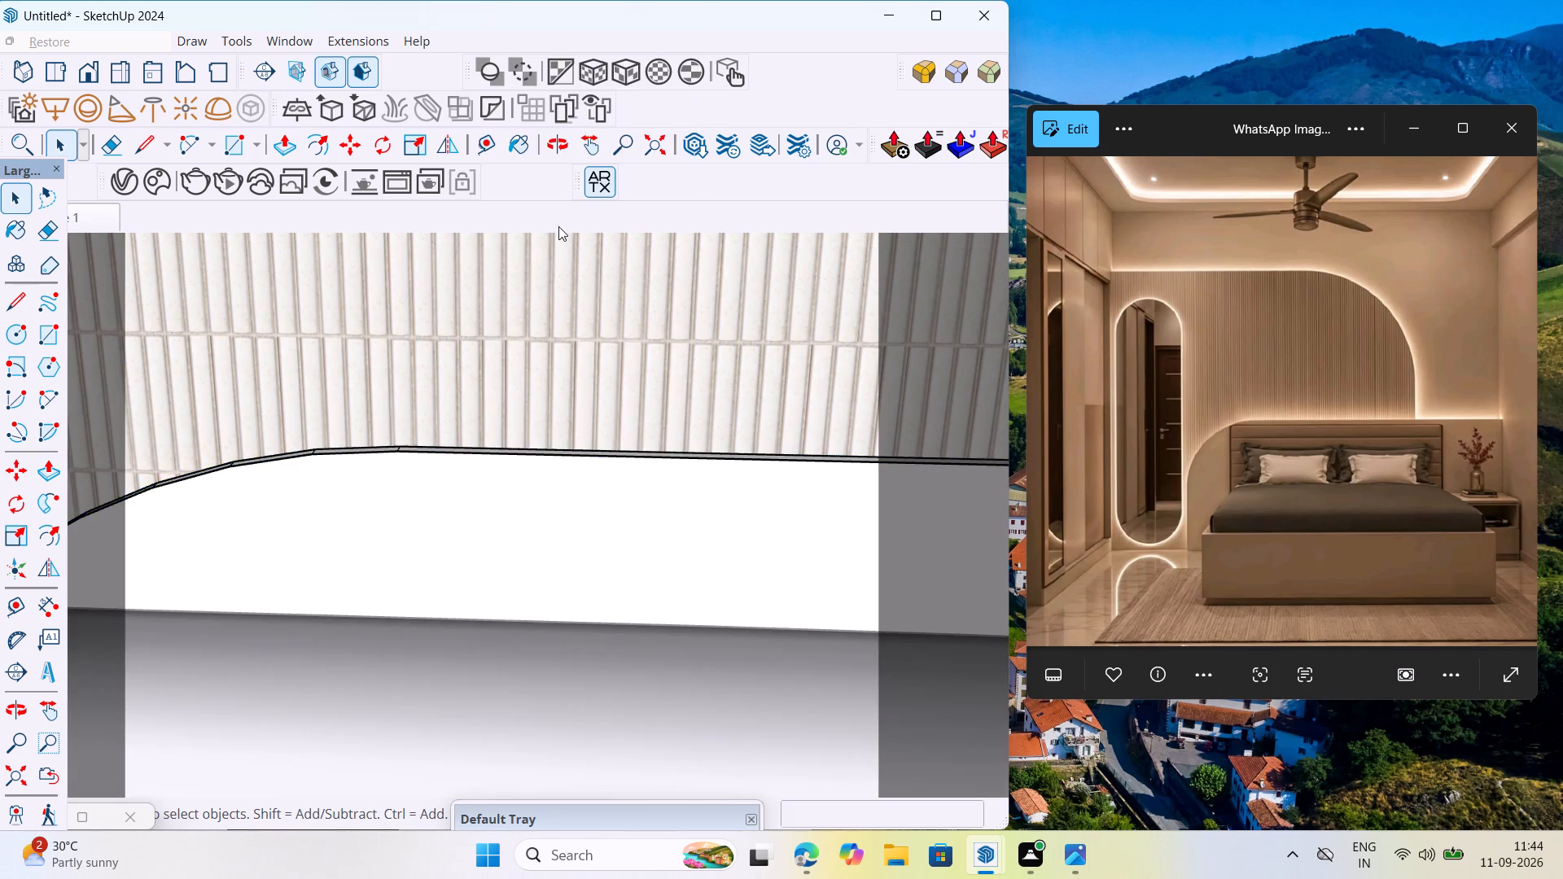
# Open the low curved panel's group again and convert the edge-face group inside it into a V-Ray mesh light.
pyautogui.scroll(-7, 460, 399)
pyautogui.scroll(19, 444, 440)
pyautogui.click(430, 396)
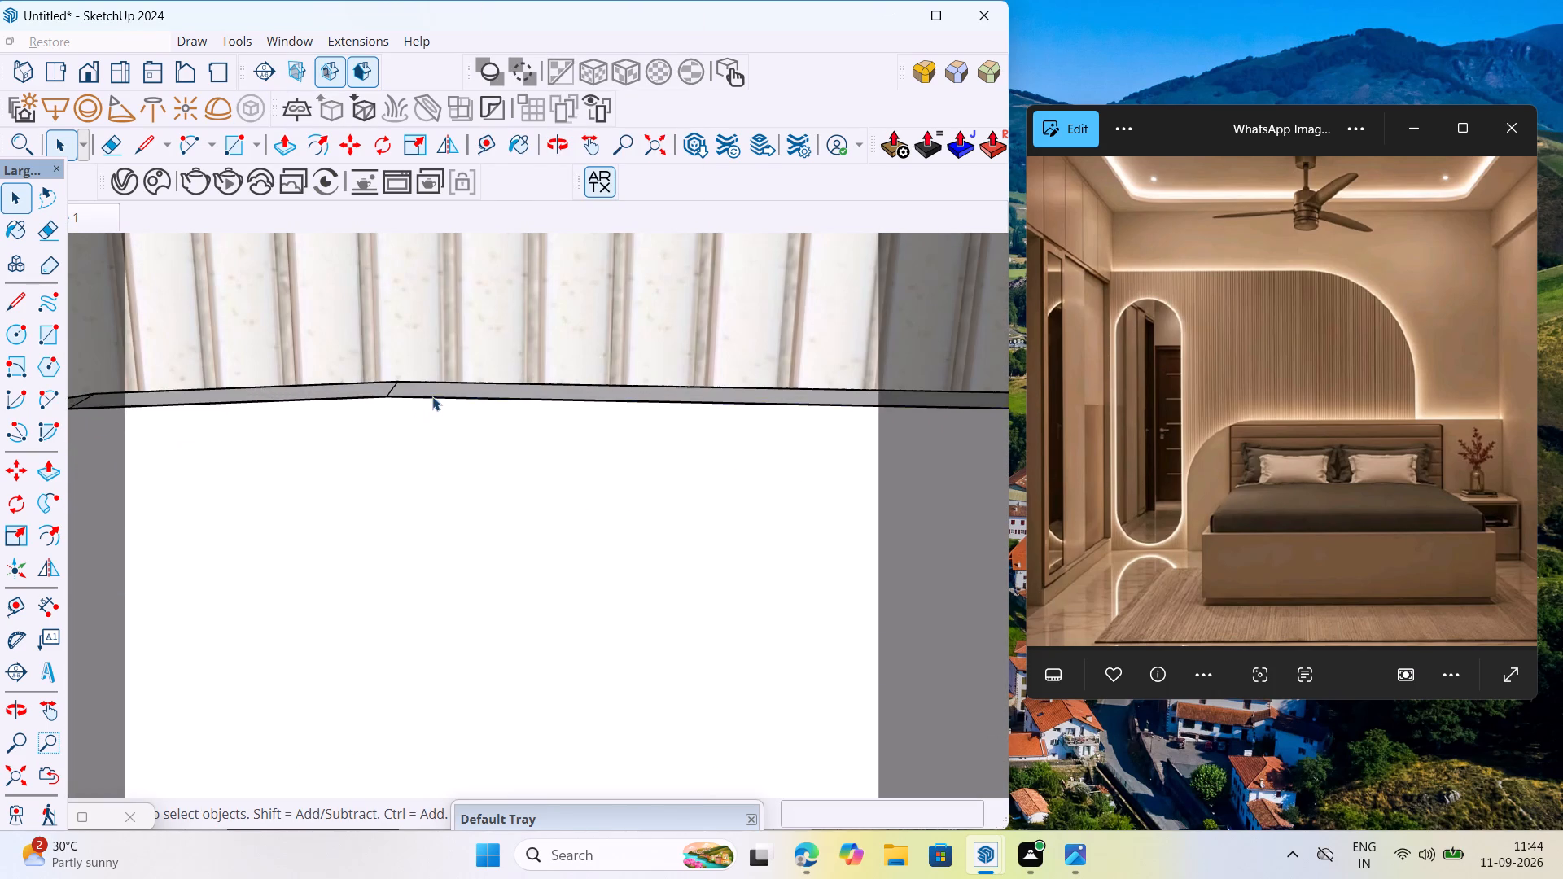
pyautogui.scroll(2, 455, 367)
pyautogui.scroll(-7, 453, 362)
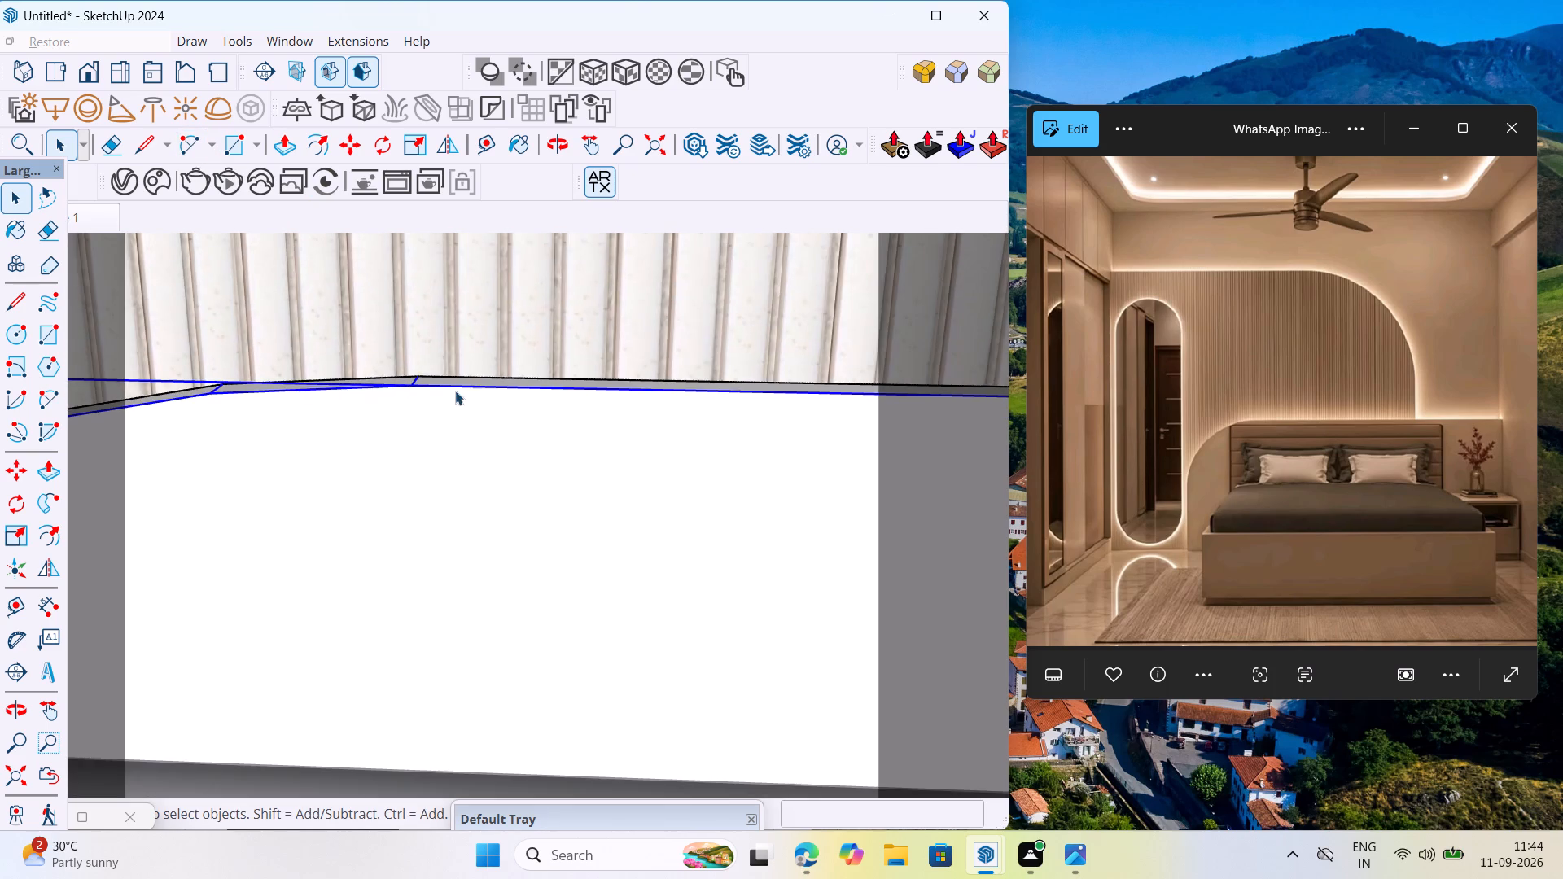
pyautogui.scroll(-6, 415, 387)
pyautogui.scroll(-7, 352, 460)
pyautogui.scroll(4, 319, 457)
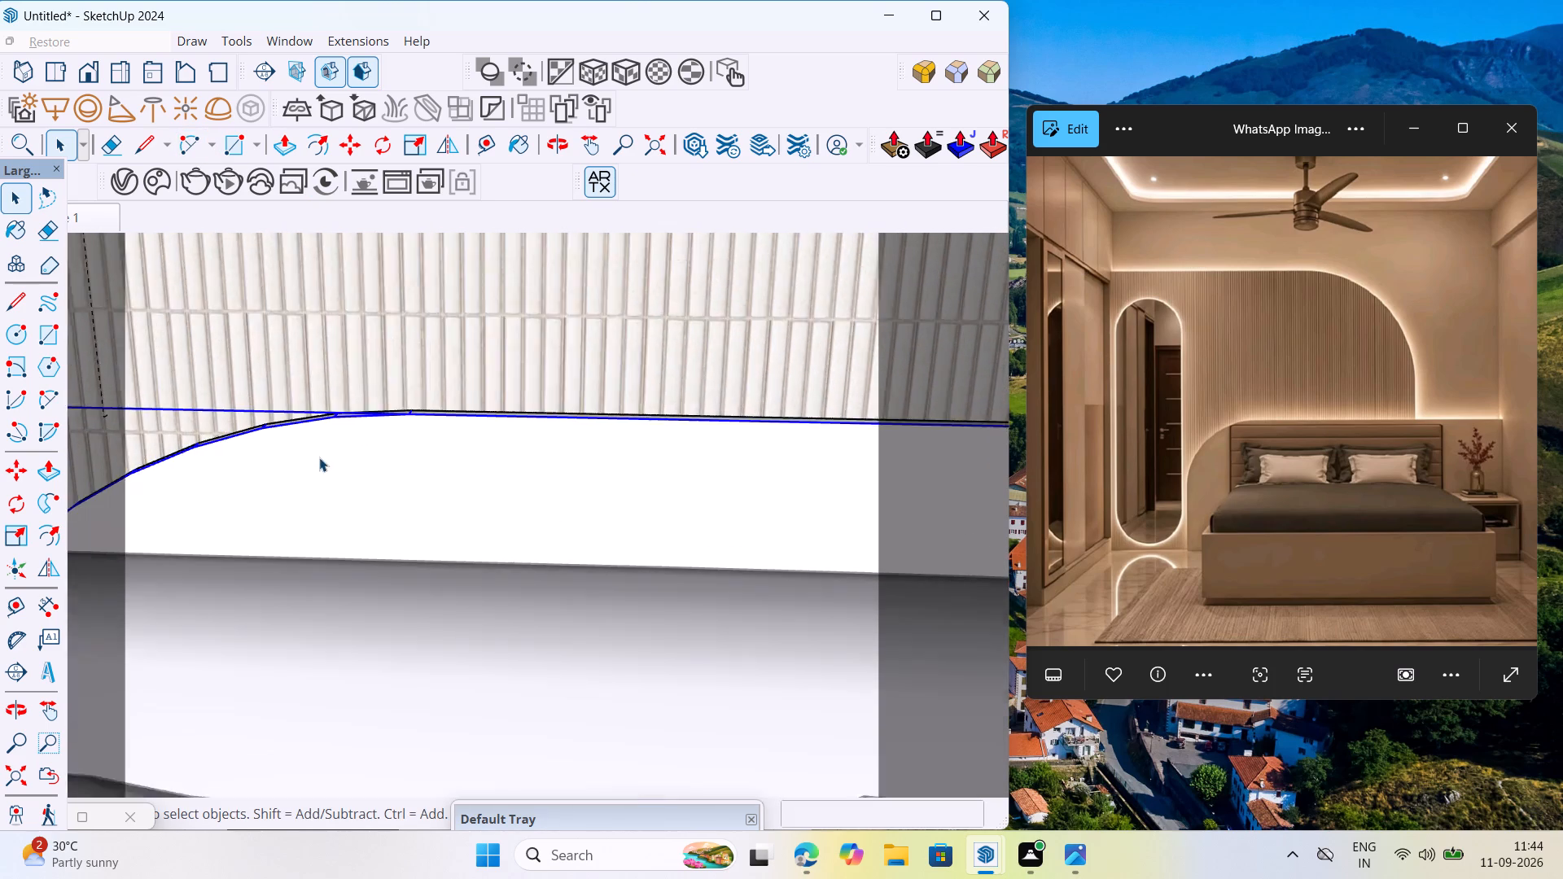
pyautogui.scroll(1, 319, 457)
pyautogui.tripleClick(339, 460)
pyautogui.click(342, 460)
pyautogui.scroll(11, 353, 391)
pyautogui.click(396, 411)
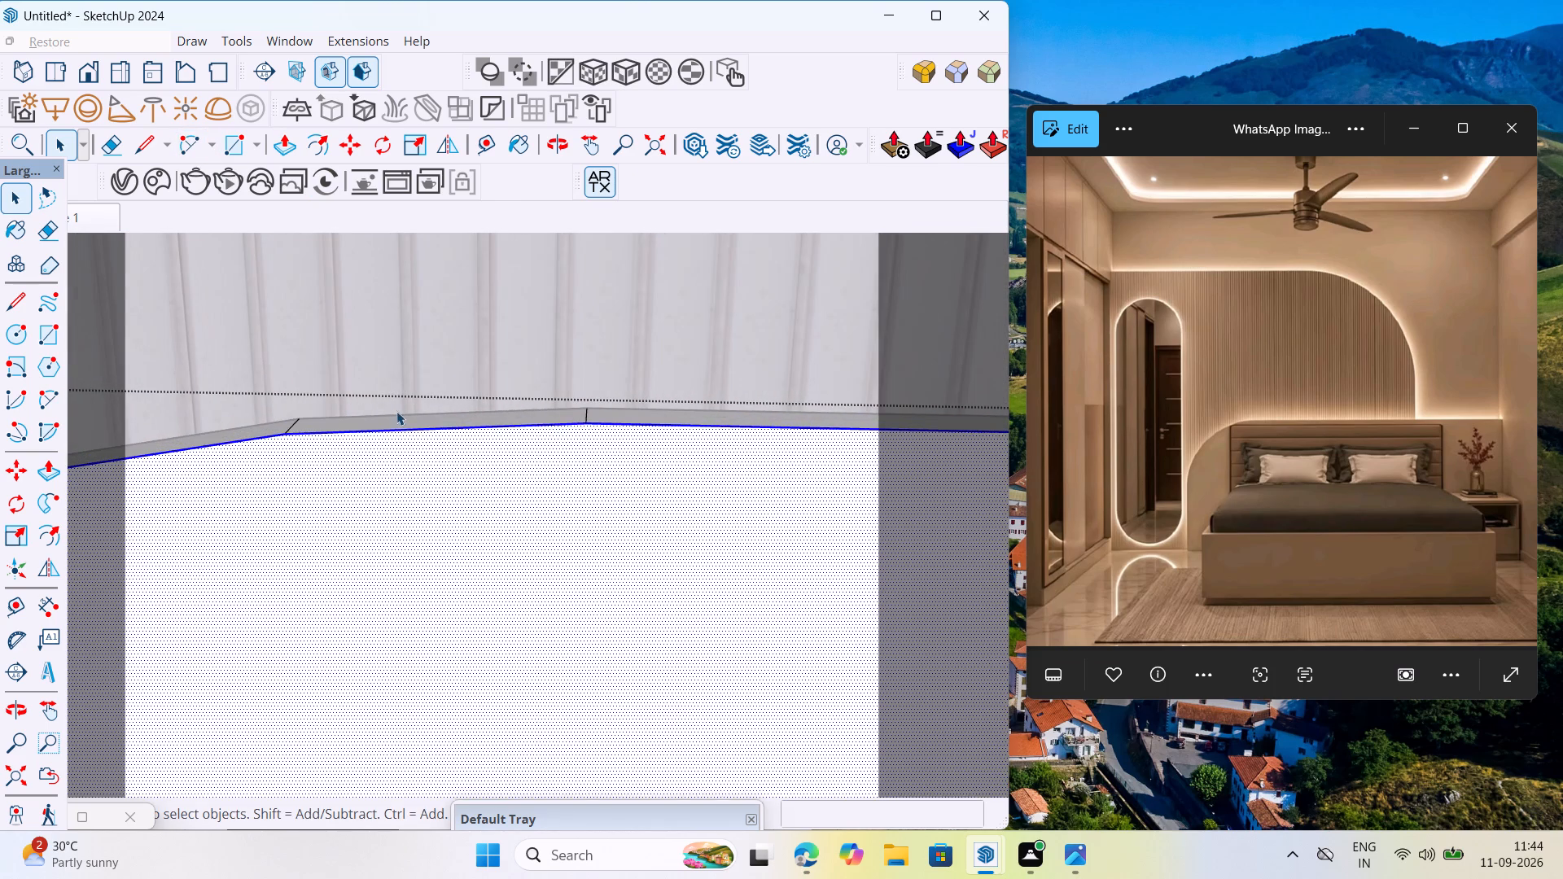
pyautogui.scroll(5, 604, 418)
pyautogui.click(627, 408)
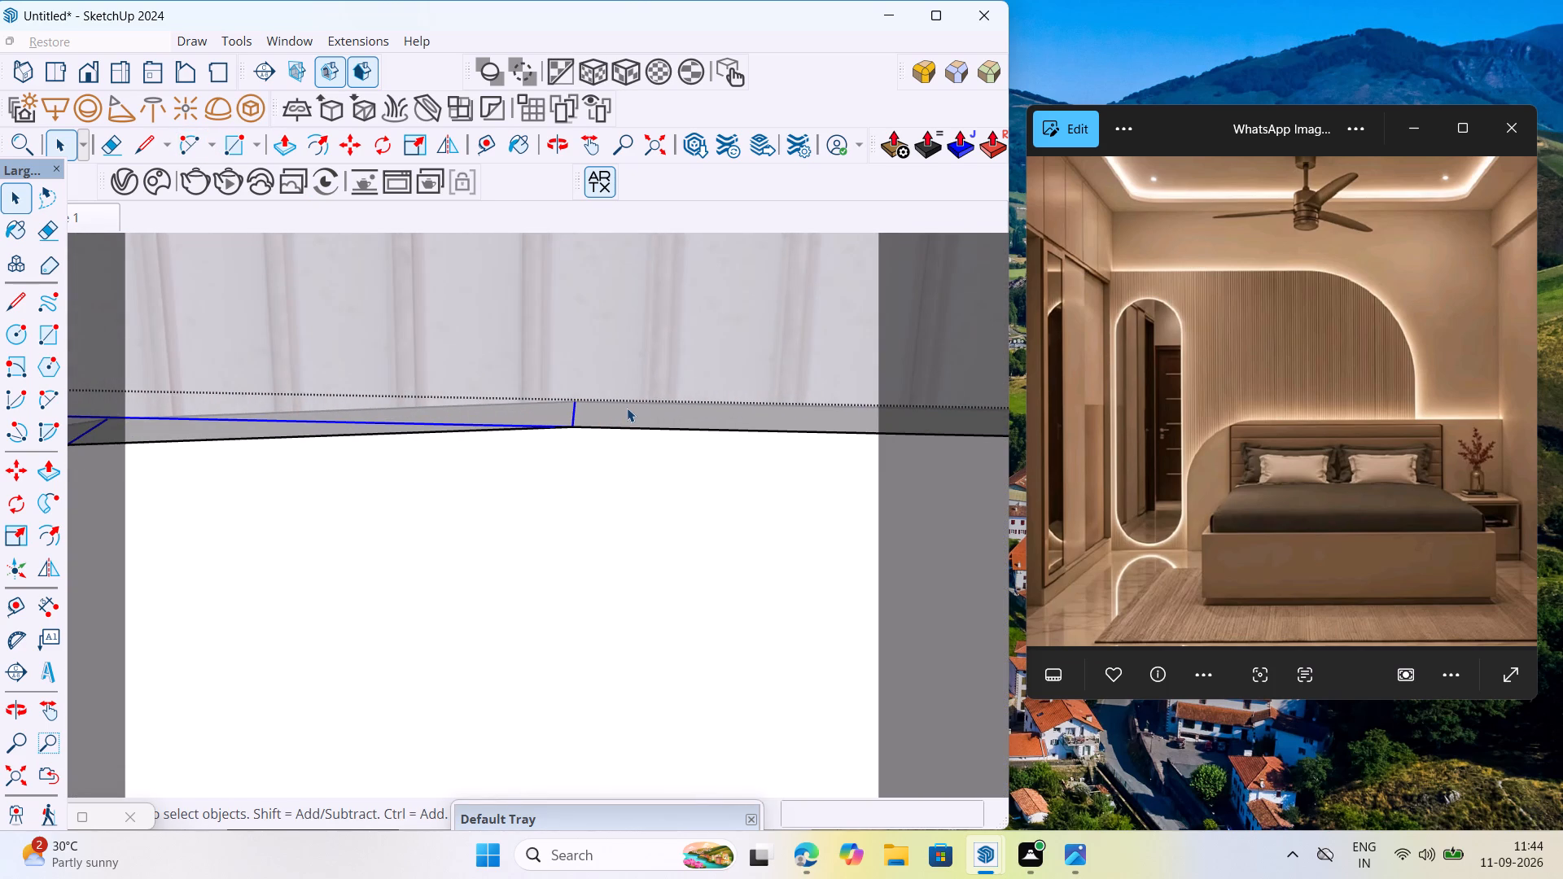
pyautogui.click(249, 107)
# Close the low curved panel's group and the room group, bringing the whole room back into view.
pyautogui.scroll(-7, 373, 319)
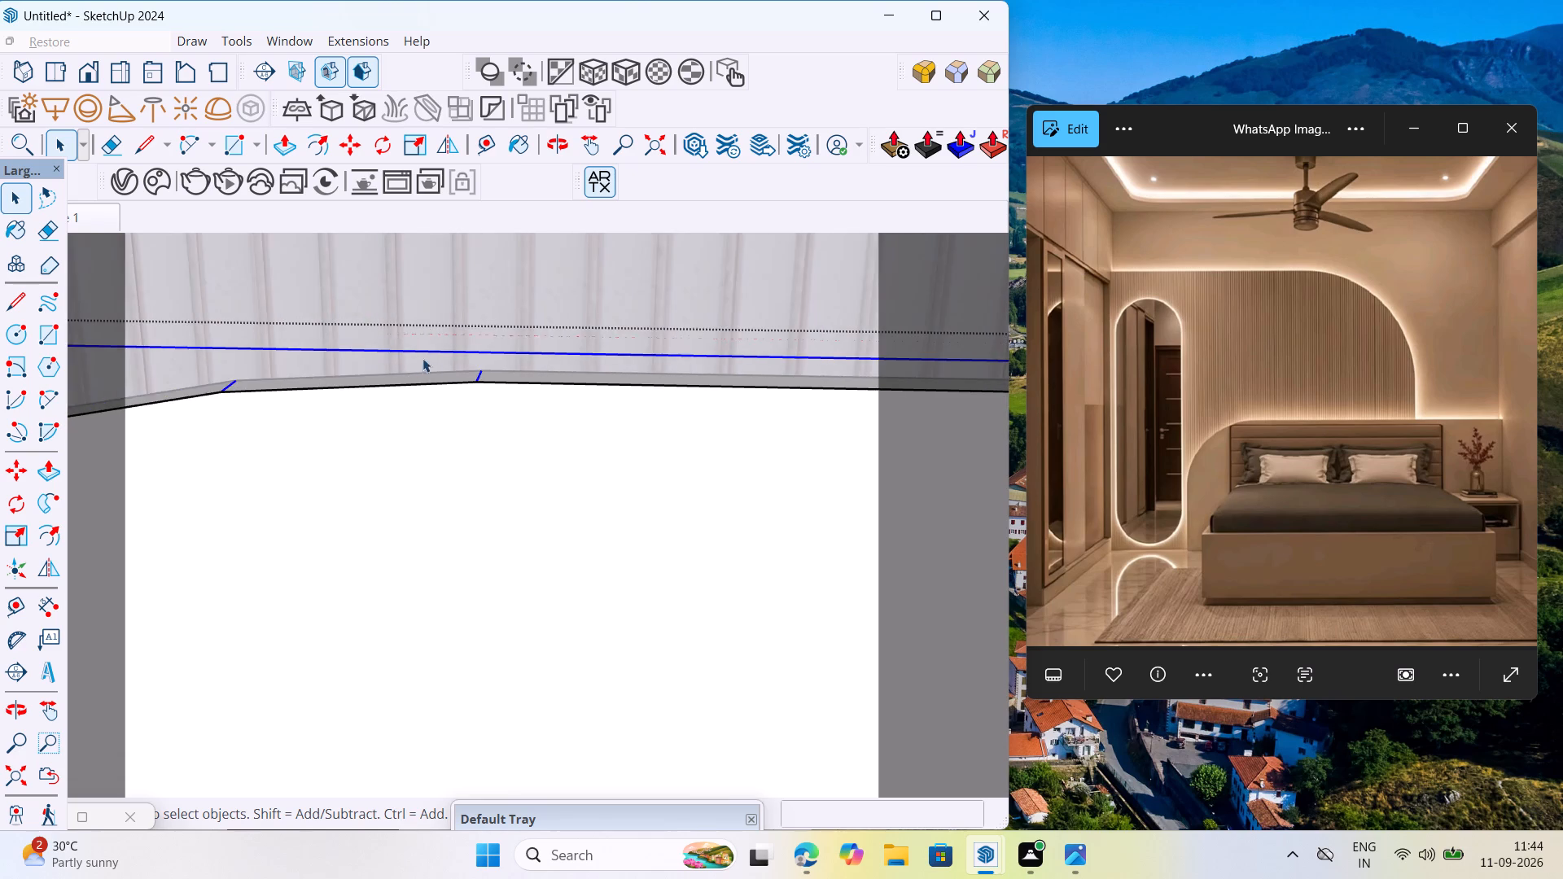
pyautogui.scroll(-20, 426, 360)
pyautogui.scroll(-16, 426, 360)
pyautogui.moveTo(393, 478); pyautogui.dragTo(459, 457, button='middle')
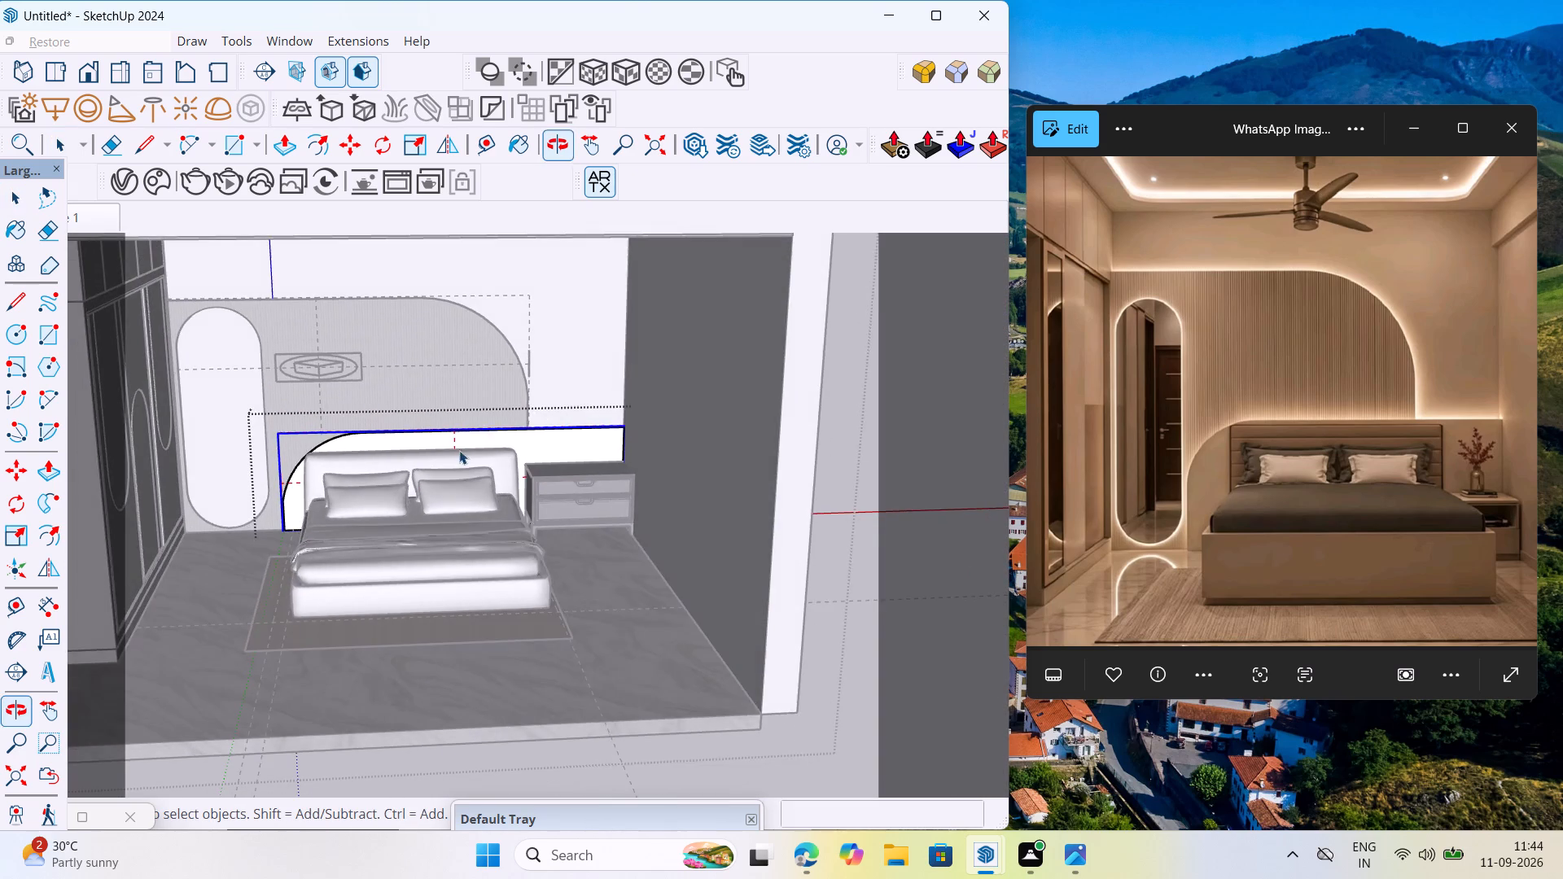
pyautogui.scroll(-7, 288, 408)
pyautogui.rightClick(590, 363)
pyautogui.click(661, 357)
pyautogui.scroll(3, 377, 422)
pyautogui.middleClick(374, 422)
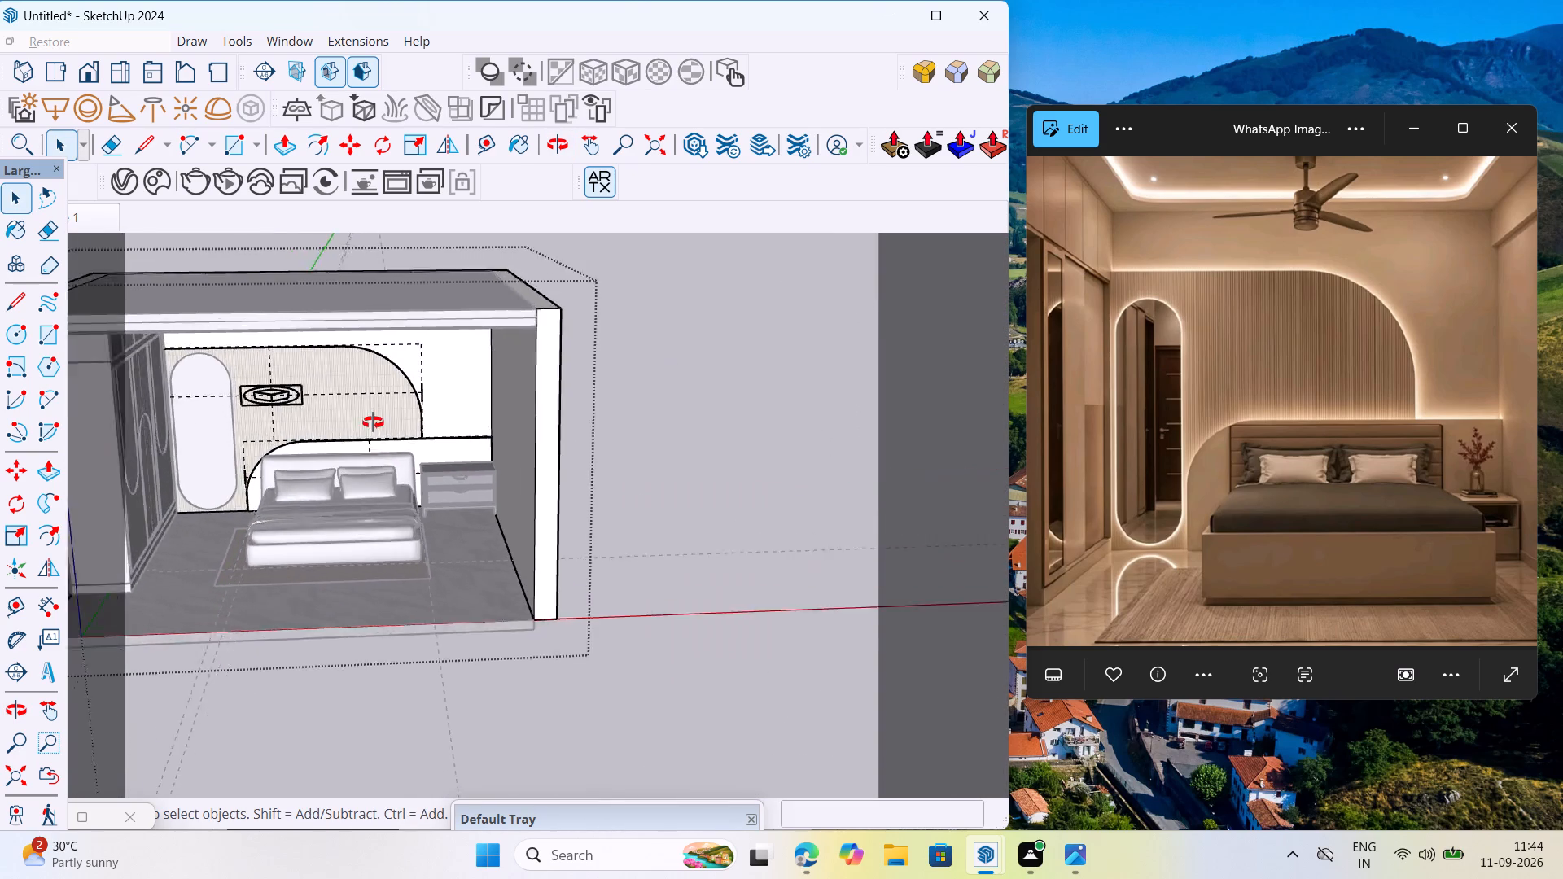
pyautogui.scroll(1, 373, 422)
pyautogui.scroll(-1, 373, 422)
pyautogui.moveTo(266, 451); pyautogui.dragTo(290, 377, button='middle')
pyautogui.scroll(-6, 384, 440)
pyautogui.moveTo(364, 515); pyautogui.dragTo(337, 539, button='middle')
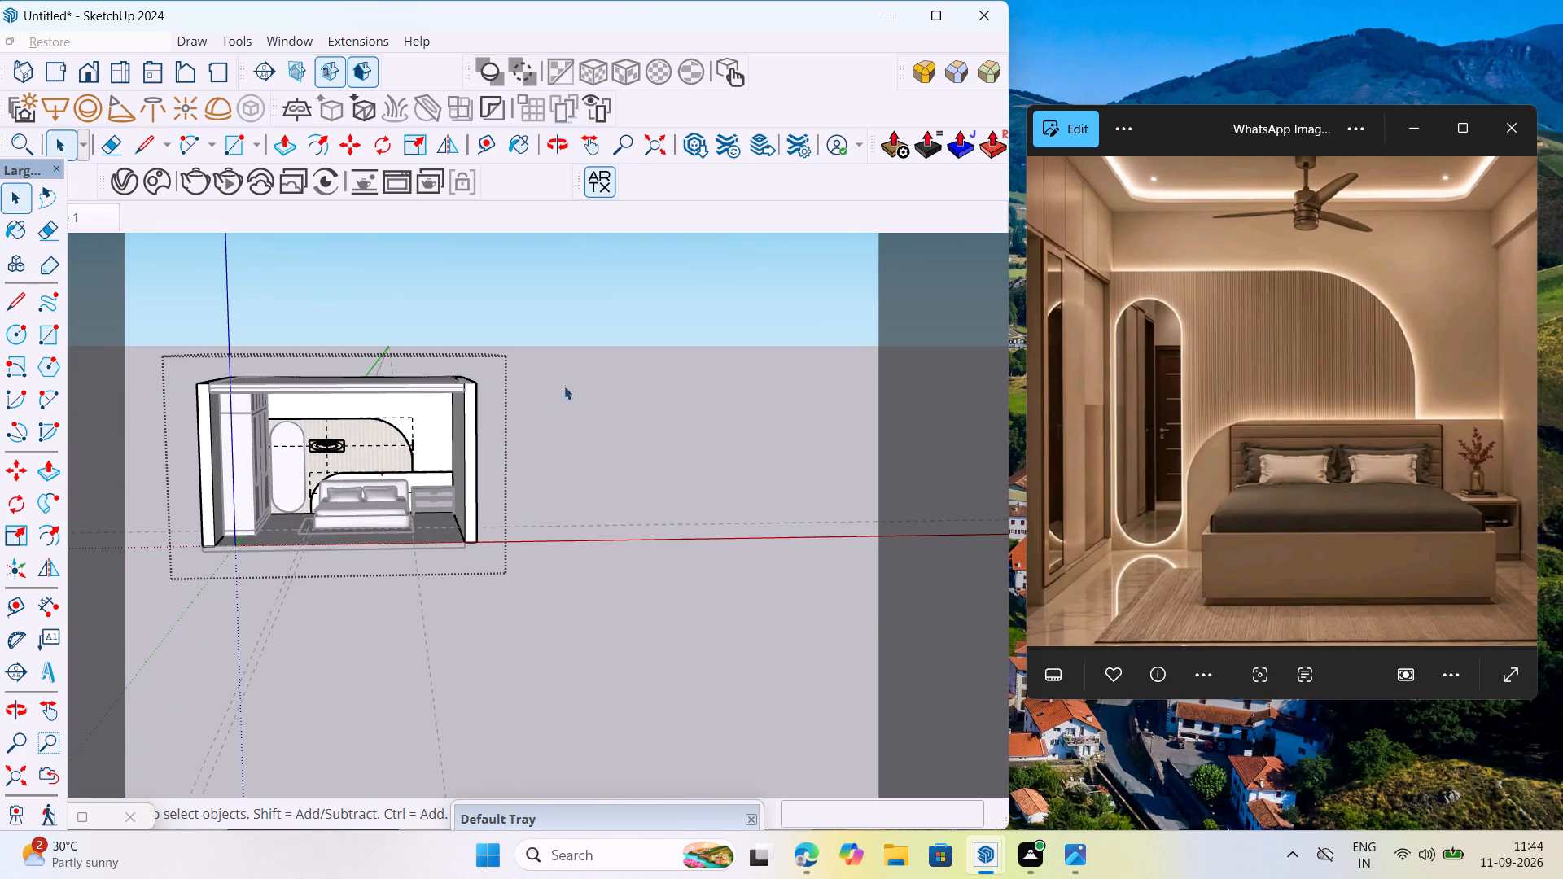
pyautogui.rightClick(587, 376)
pyautogui.click(615, 389)
pyautogui.scroll(7, 149, 414)
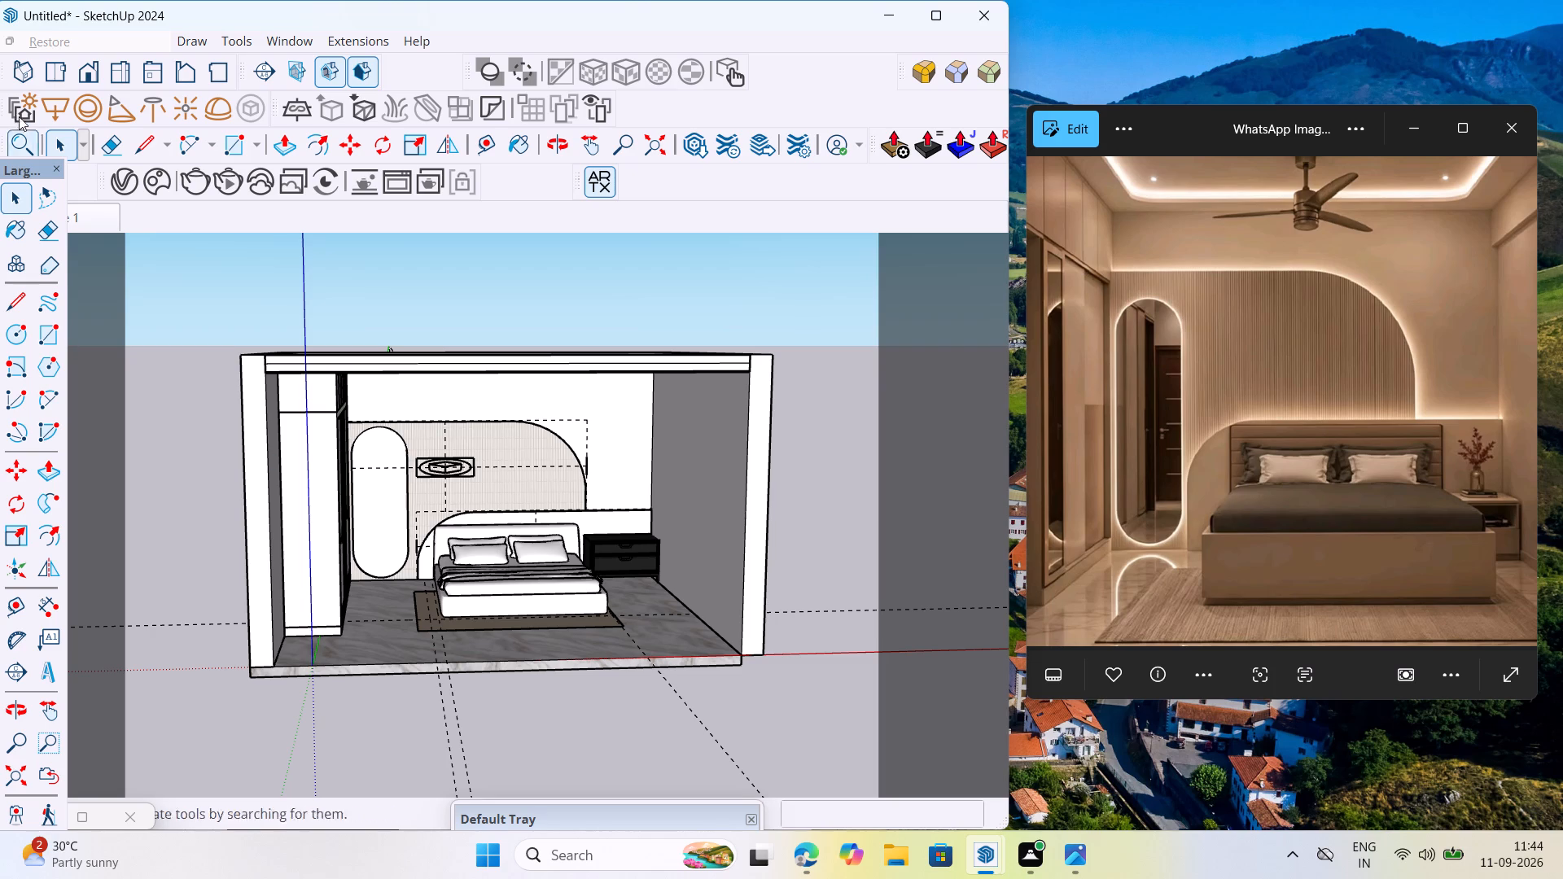
# Create a new Generic material in the V-Ray Asset Editor.
pyautogui.click(130, 179)
pyautogui.rightClick(730, 168)
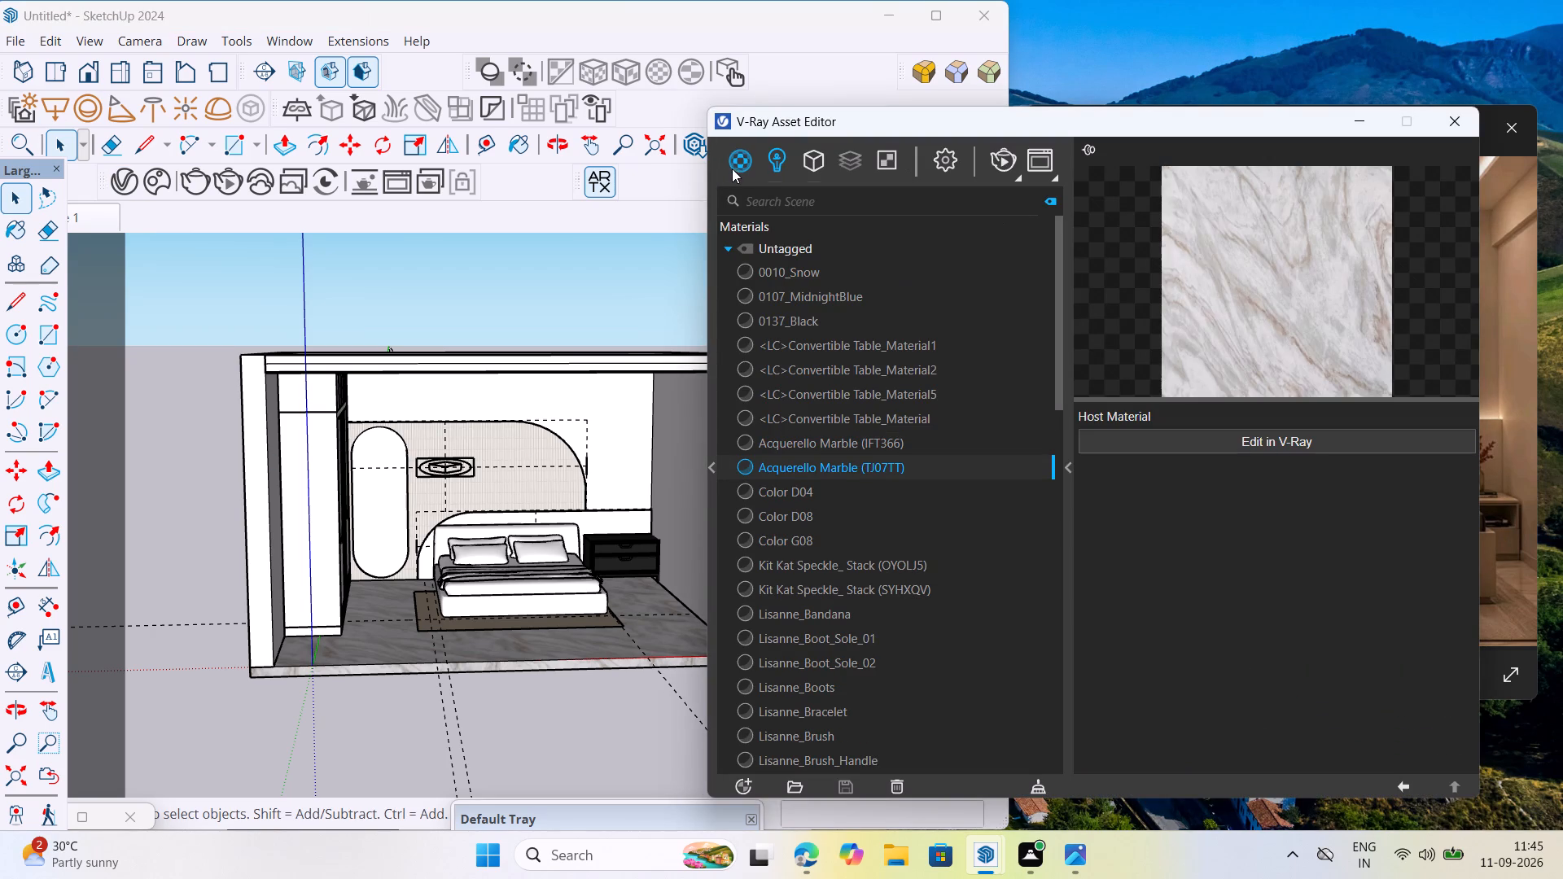
pyautogui.click(808, 195)
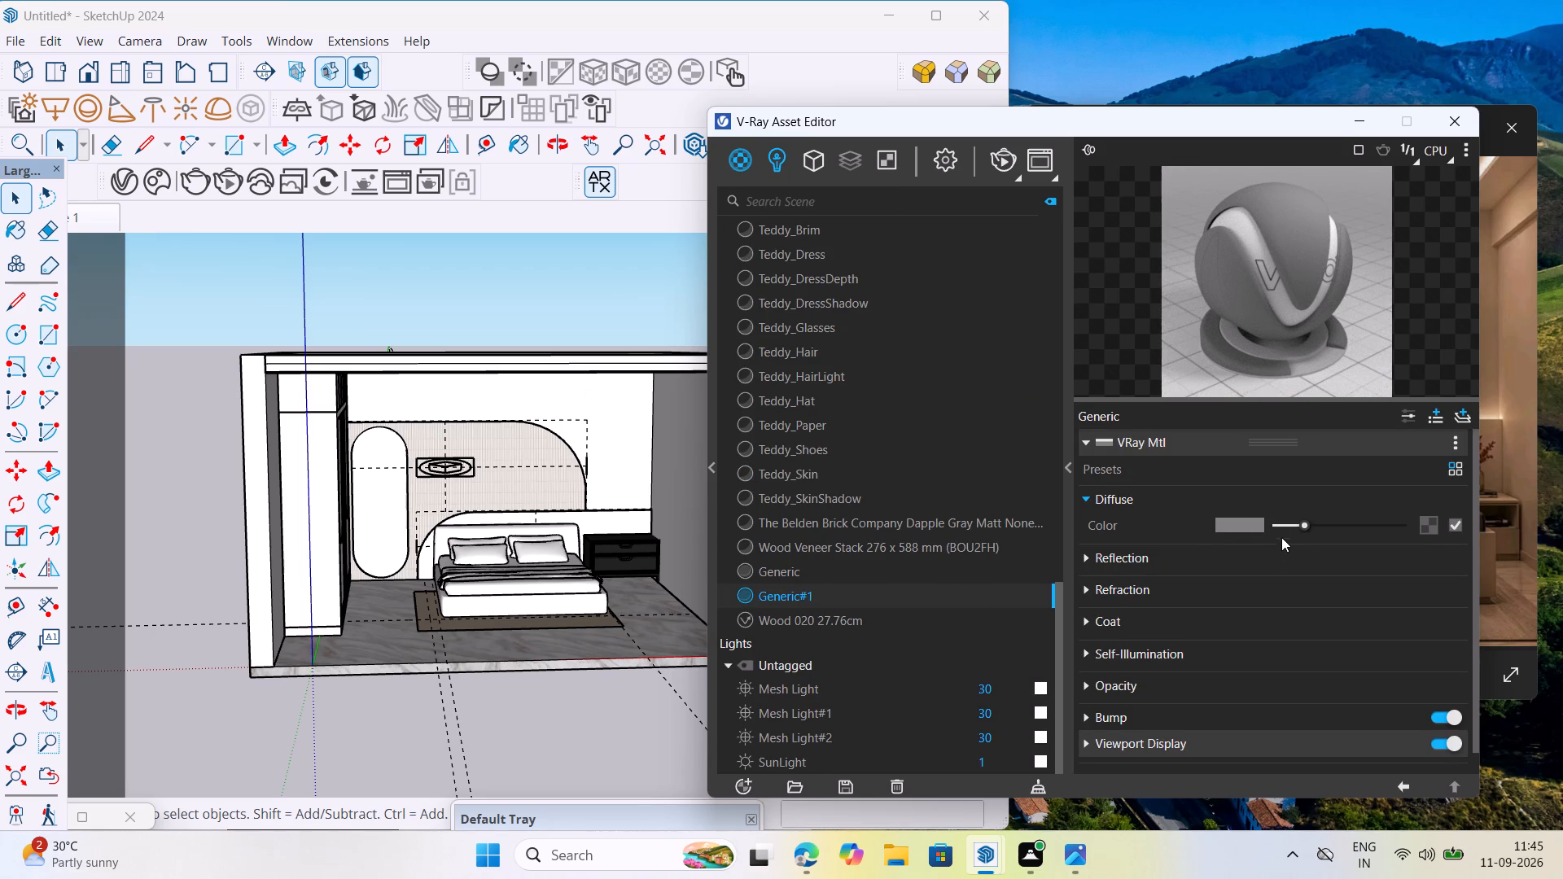
# Set the new material's diffuse hue to a warm yellow-orange, H 0.122, keeping the reference image in view for comparison.
pyautogui.click(1233, 518)
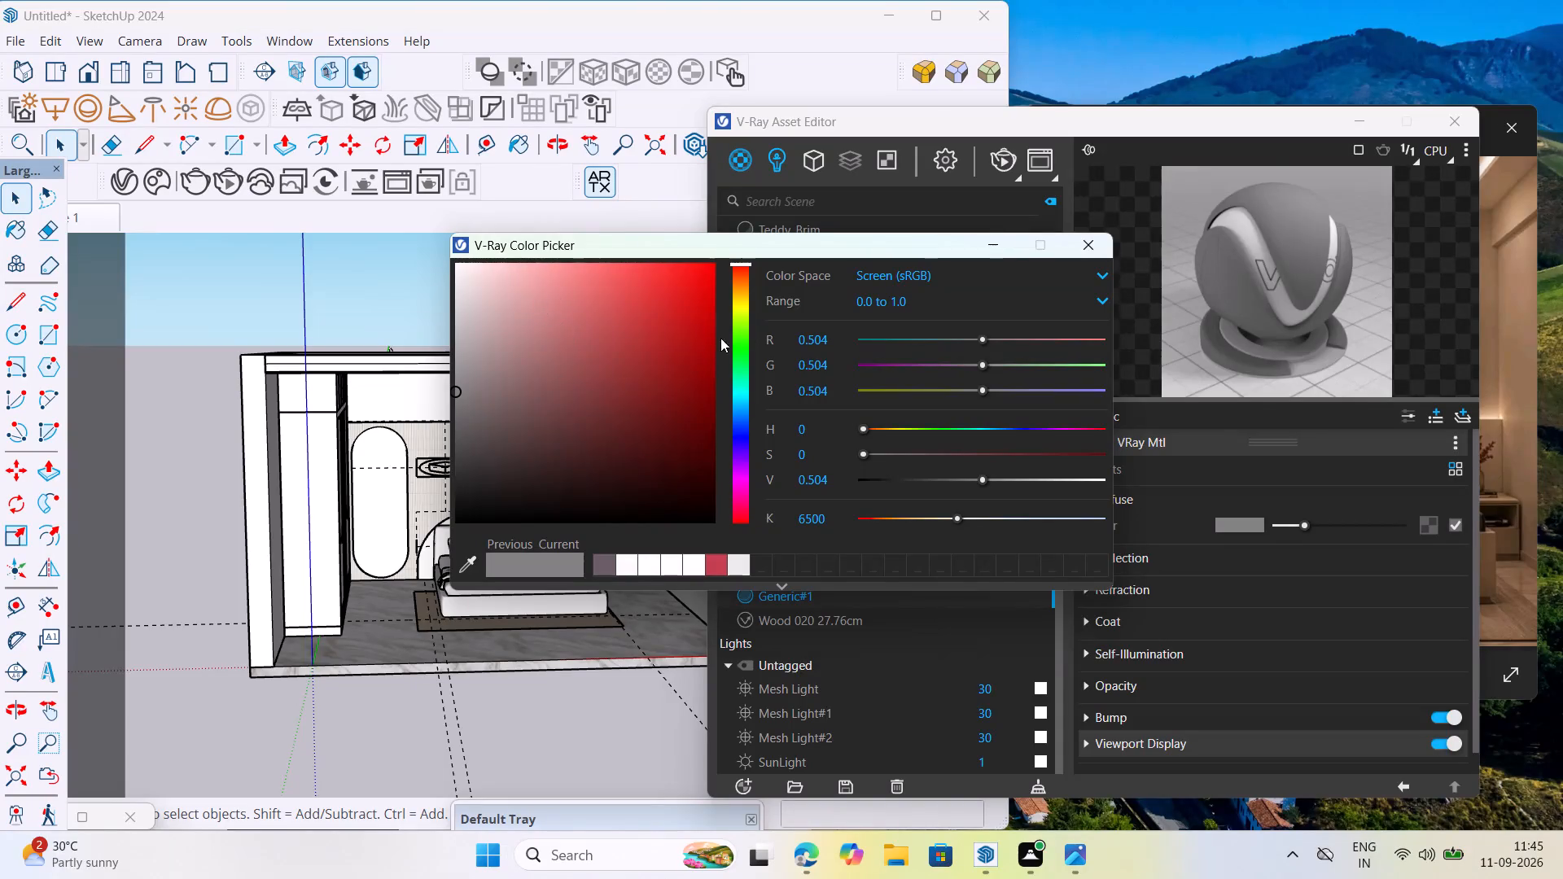
pyautogui.click(743, 304)
pyautogui.moveTo(491, 378); pyautogui.dragTo(535, 282)
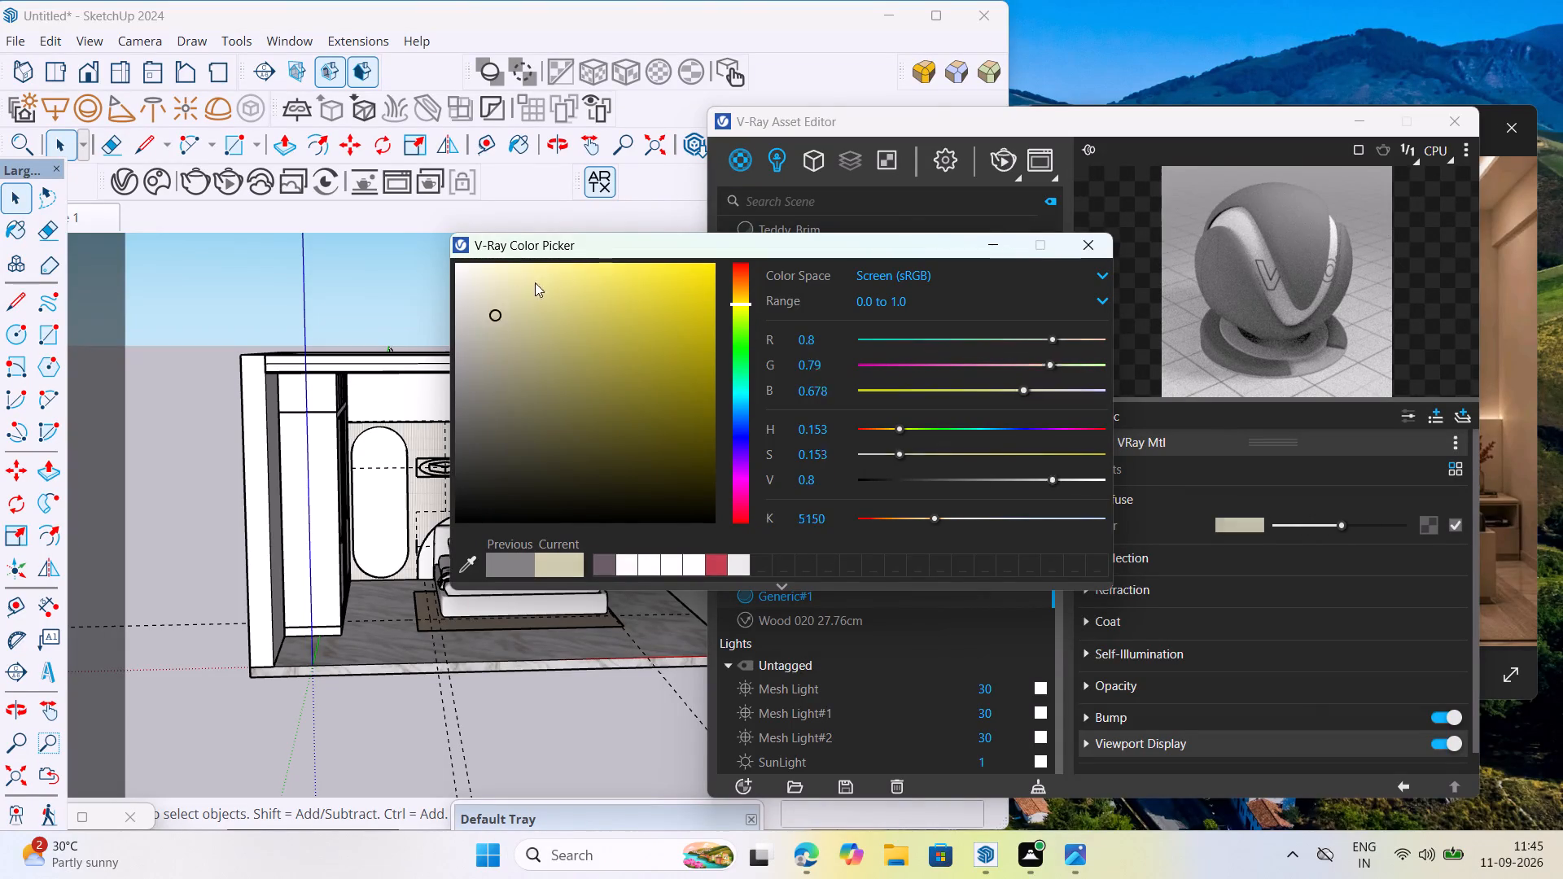
pyautogui.moveTo(535, 282); pyautogui.dragTo(554, 262)
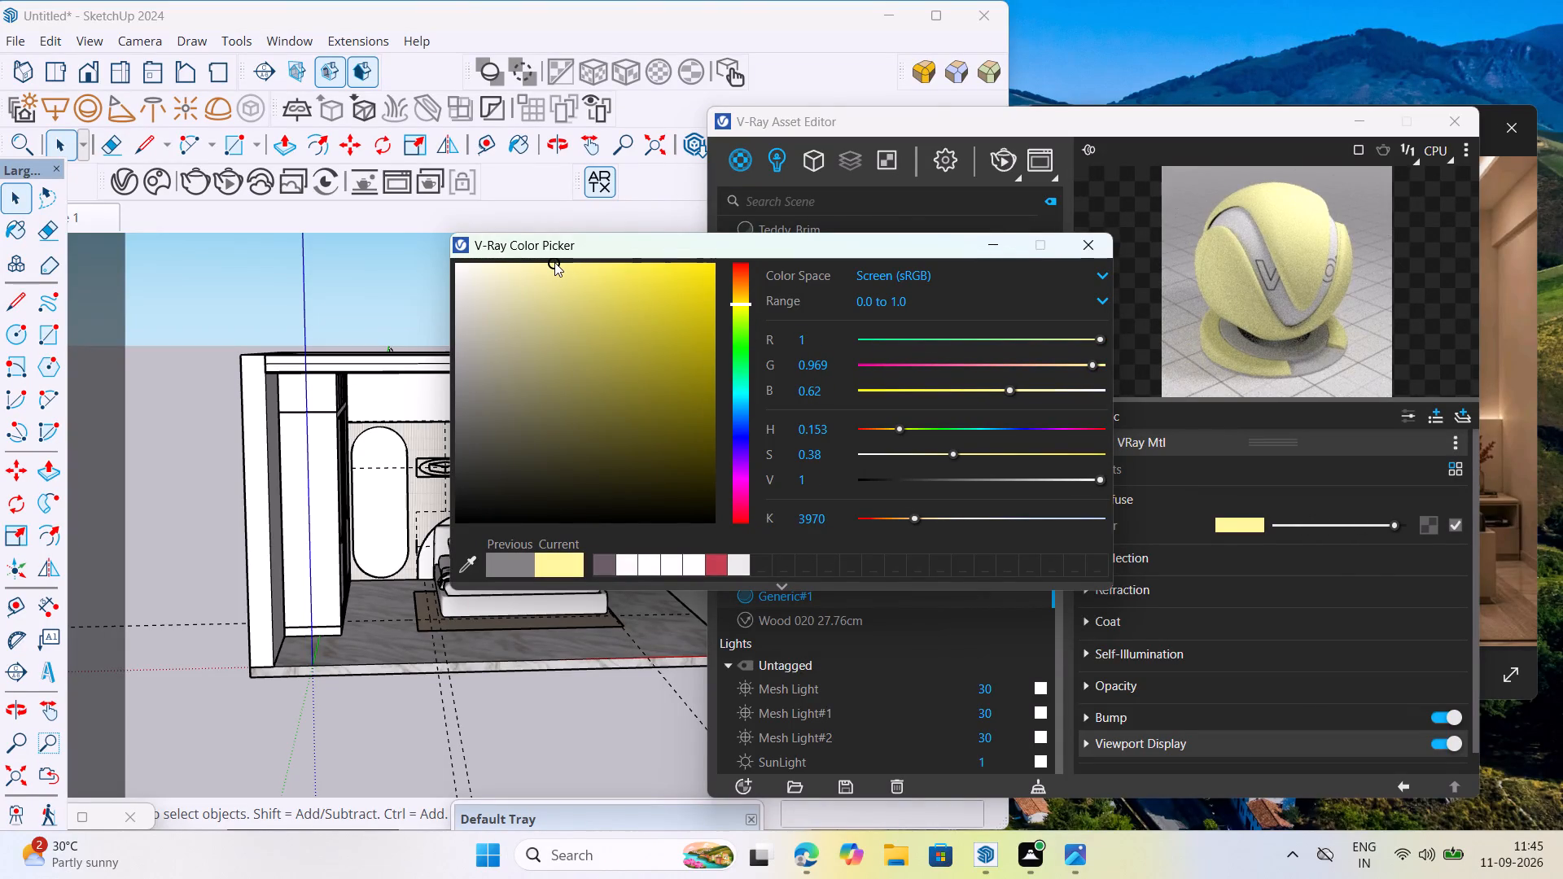
pyautogui.moveTo(554, 262); pyautogui.dragTo(479, 257)
pyautogui.moveTo(1250, 129); pyautogui.dragTo(1259, 567)
pyautogui.moveTo(1266, 120); pyautogui.dragTo(1271, 831)
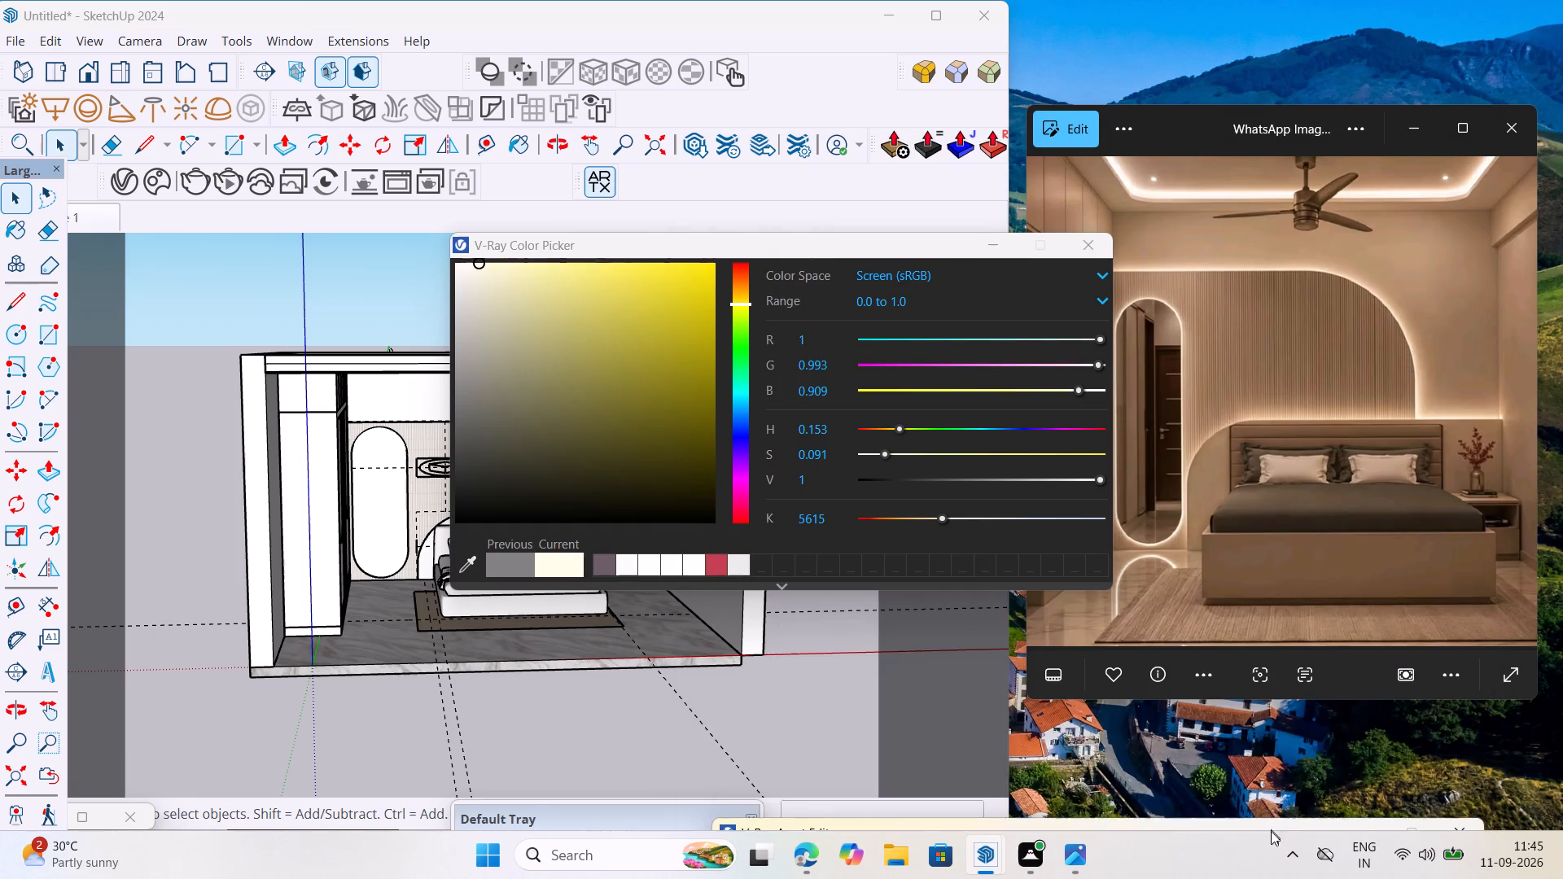
pyautogui.moveTo(1271, 831); pyautogui.dragTo(1266, 751)
pyautogui.moveTo(742, 293); pyautogui.dragTo(746, 287)
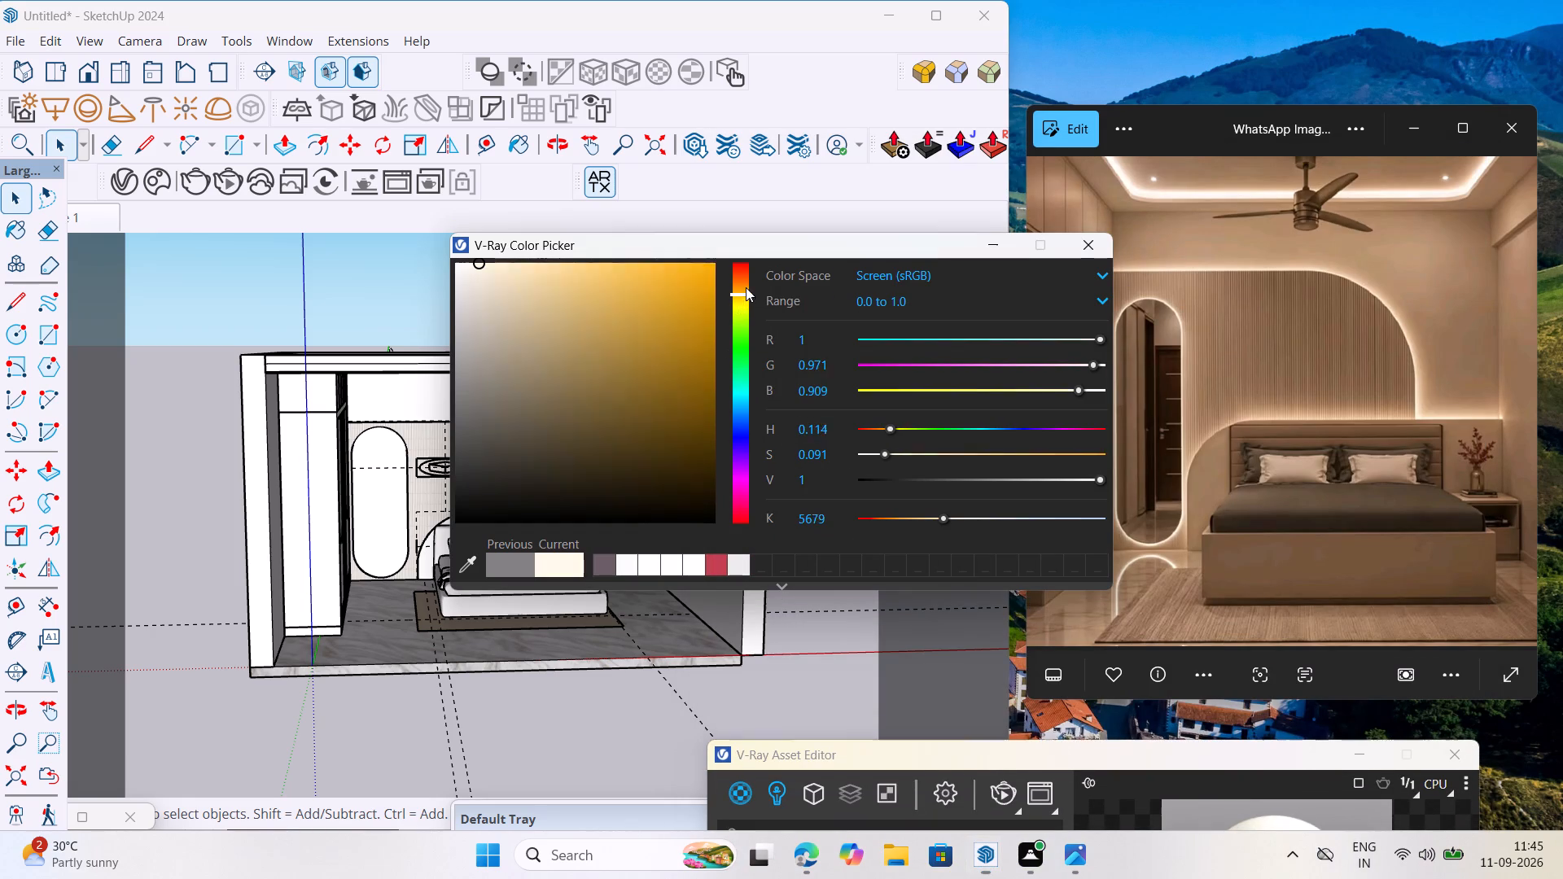
pyautogui.moveTo(746, 287); pyautogui.dragTo(724, 478)
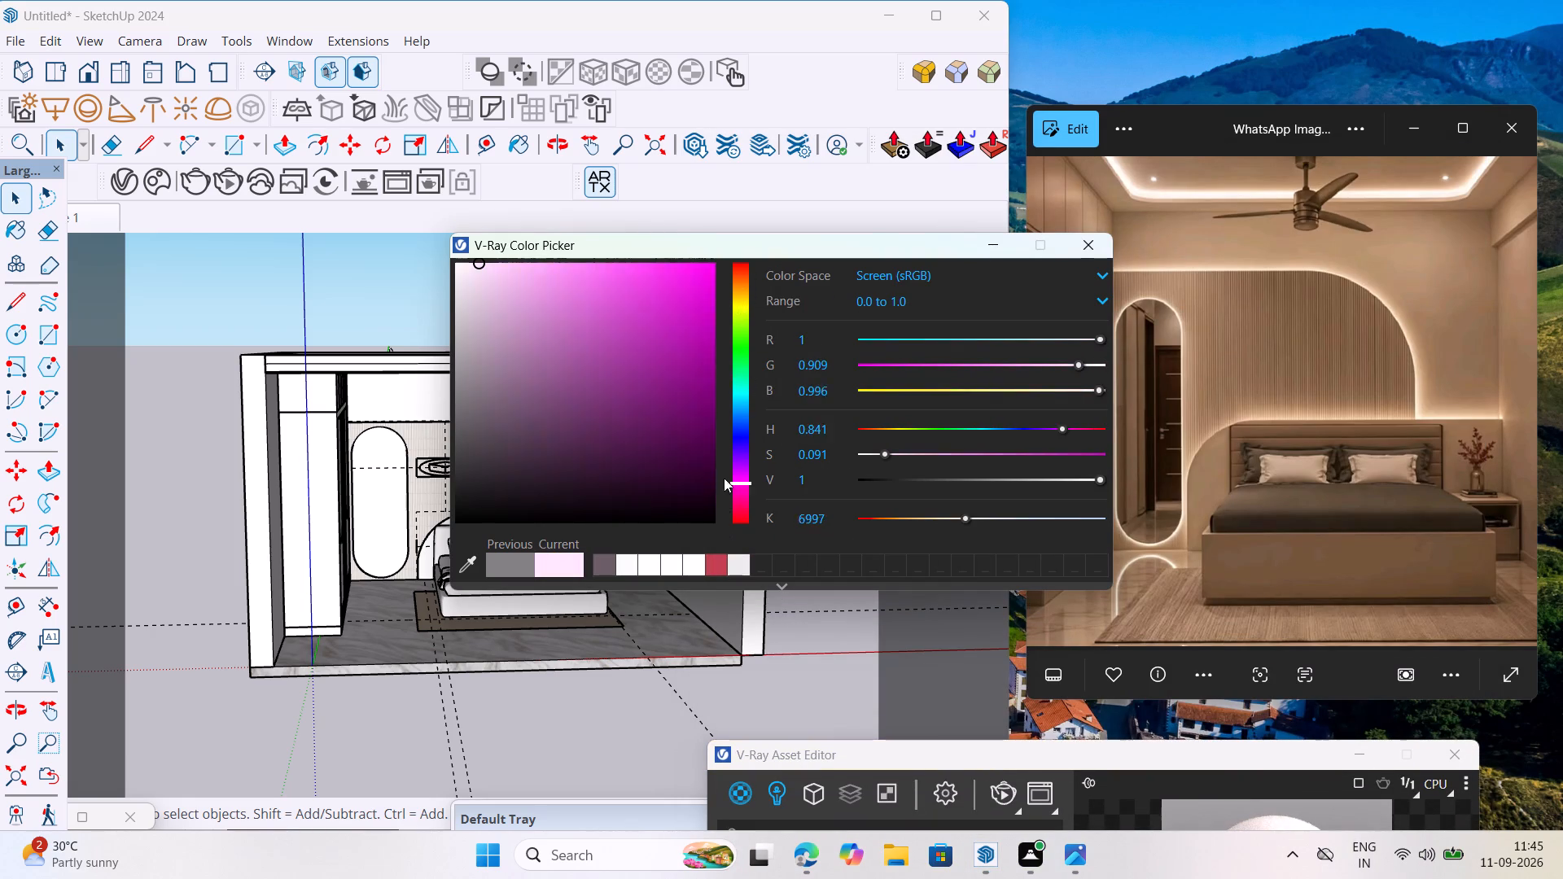
pyautogui.moveTo(724, 478); pyautogui.dragTo(726, 295)
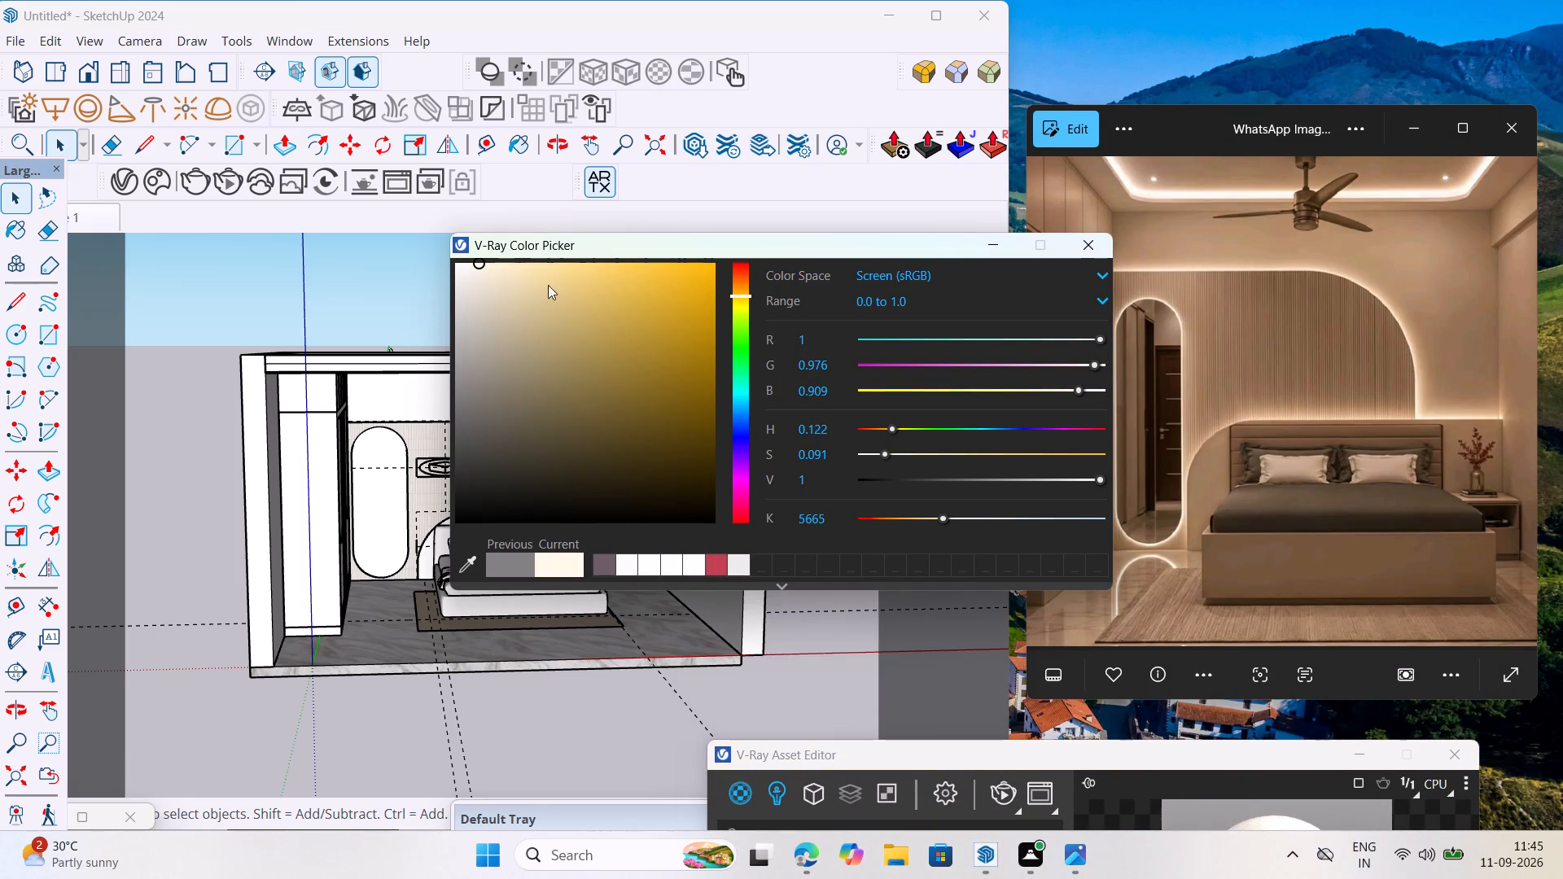
# Adjust the diffuse colour to a pale cream, R 0.999, G 0.947, B 0.803, and close the colour picker and Asset Editor.
pyautogui.moveTo(479, 260); pyautogui.dragTo(464, 397)
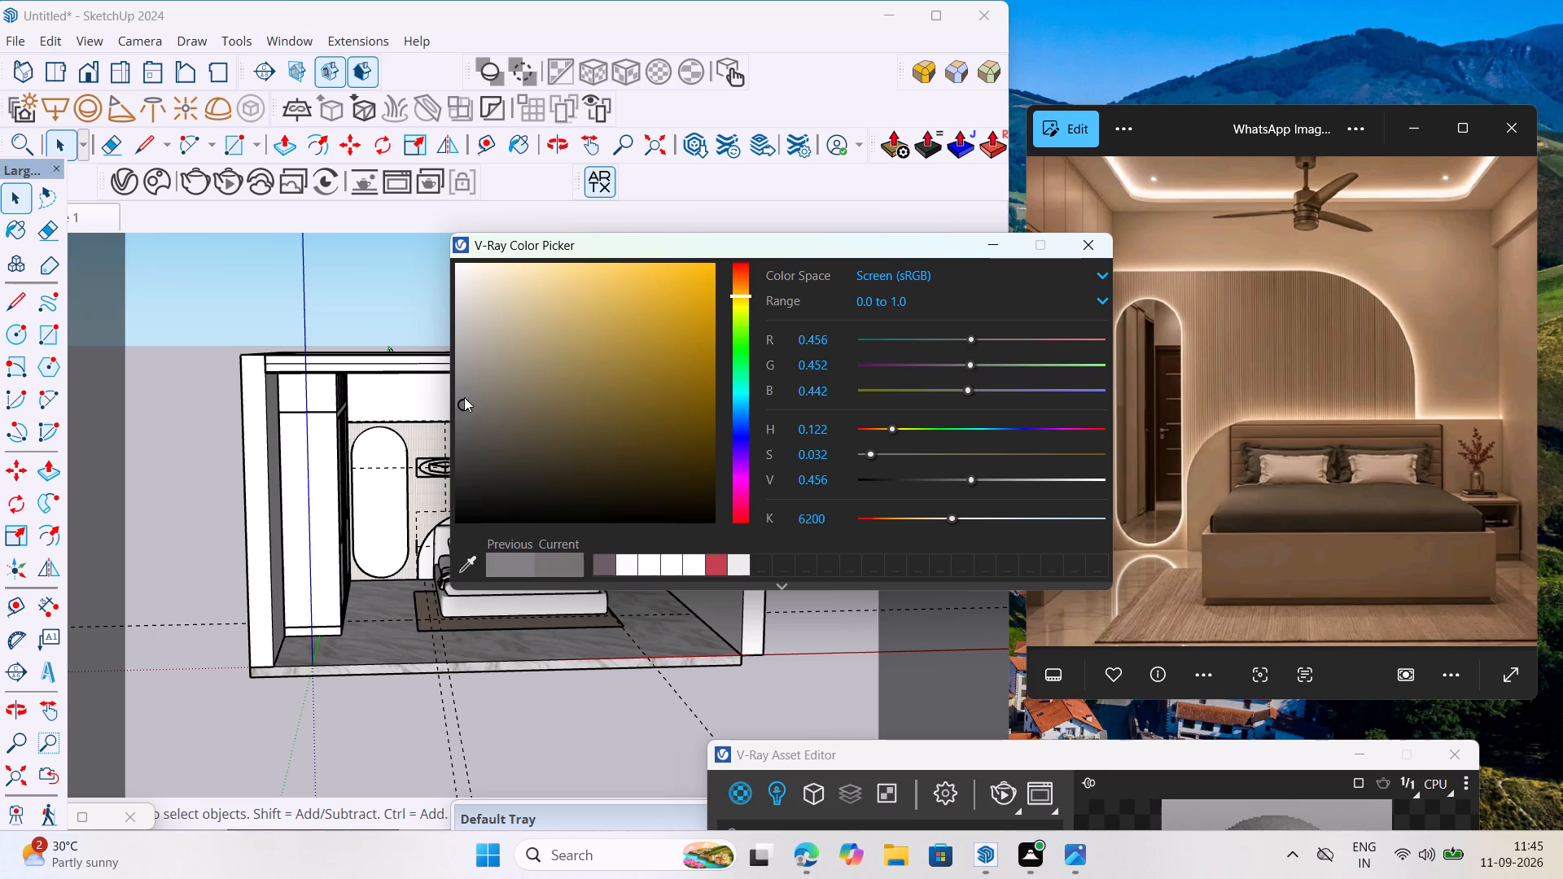
pyautogui.moveTo(464, 397); pyautogui.dragTo(463, 329)
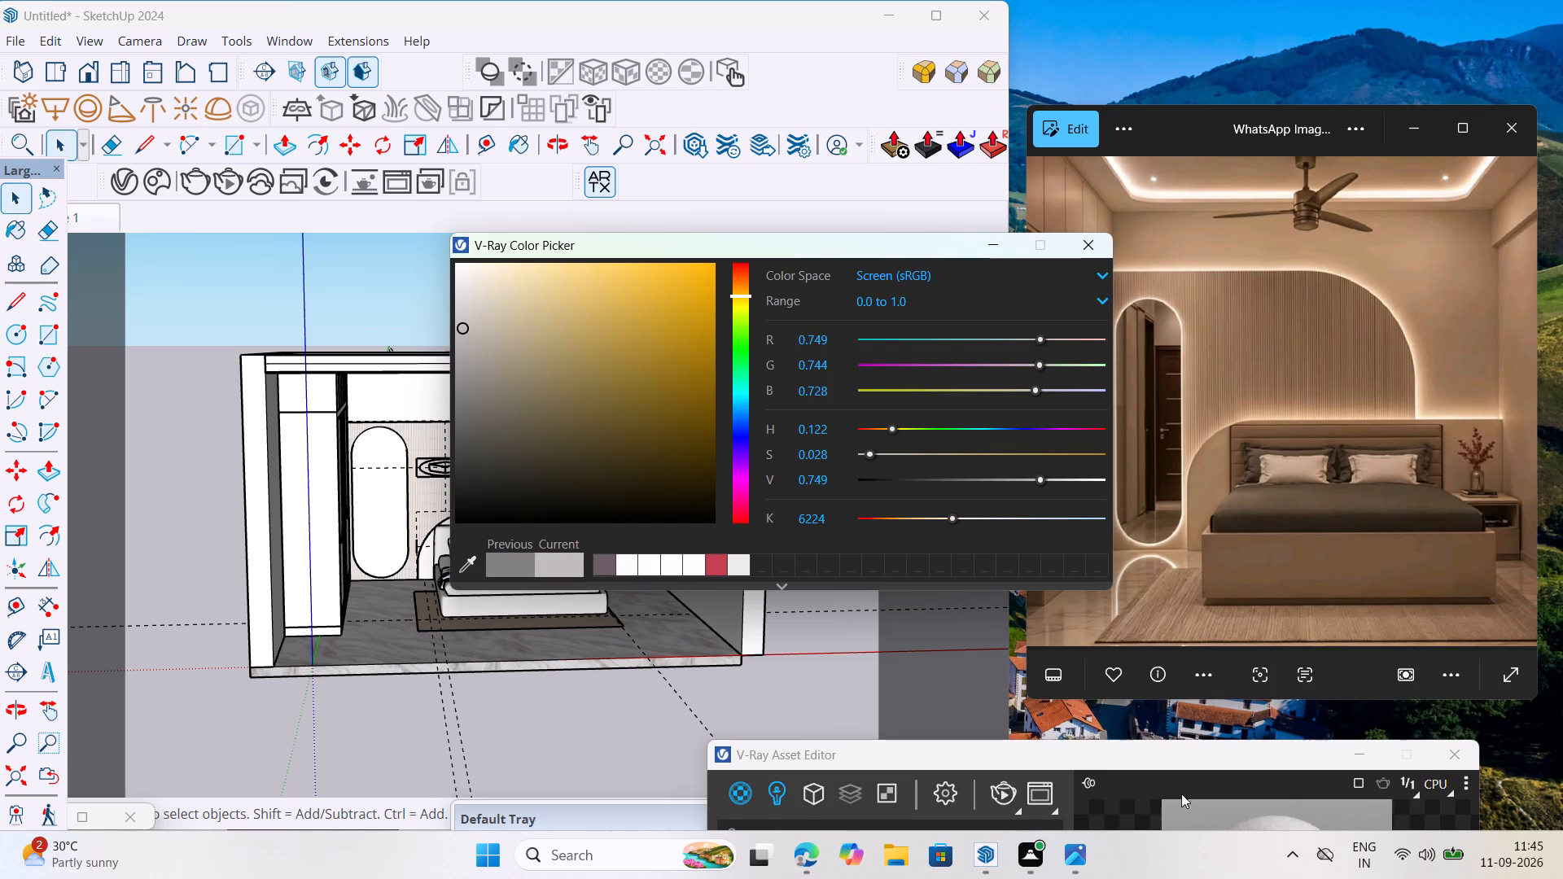
pyautogui.moveTo(1183, 742); pyautogui.dragTo(1358, 396)
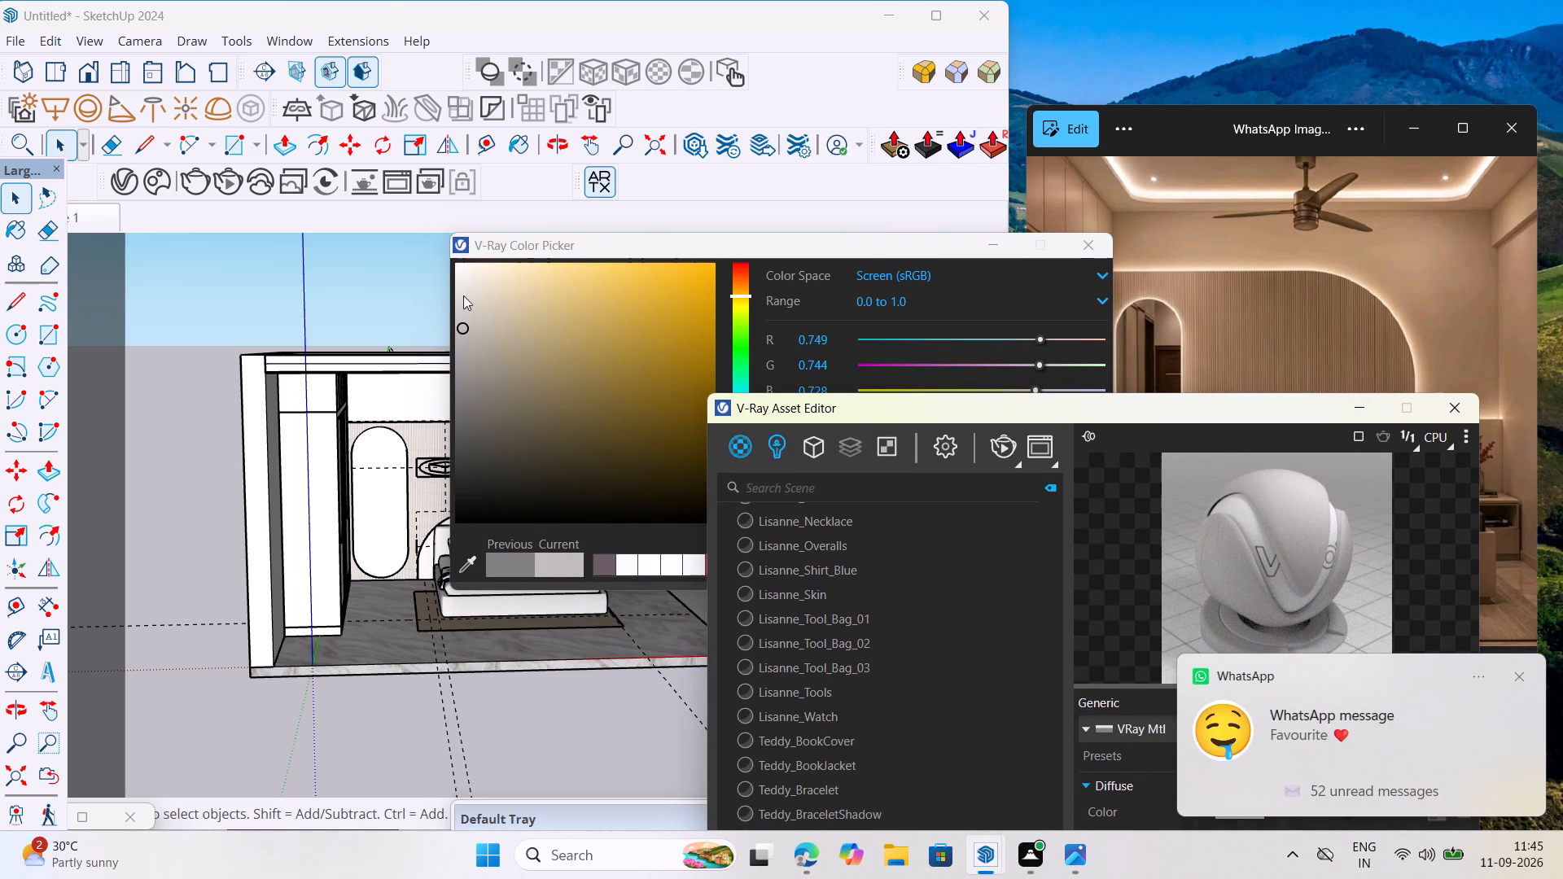
pyautogui.moveTo(462, 327); pyautogui.dragTo(497, 264)
pyautogui.click(497, 264)
pyautogui.moveTo(497, 264); pyautogui.dragTo(506, 263)
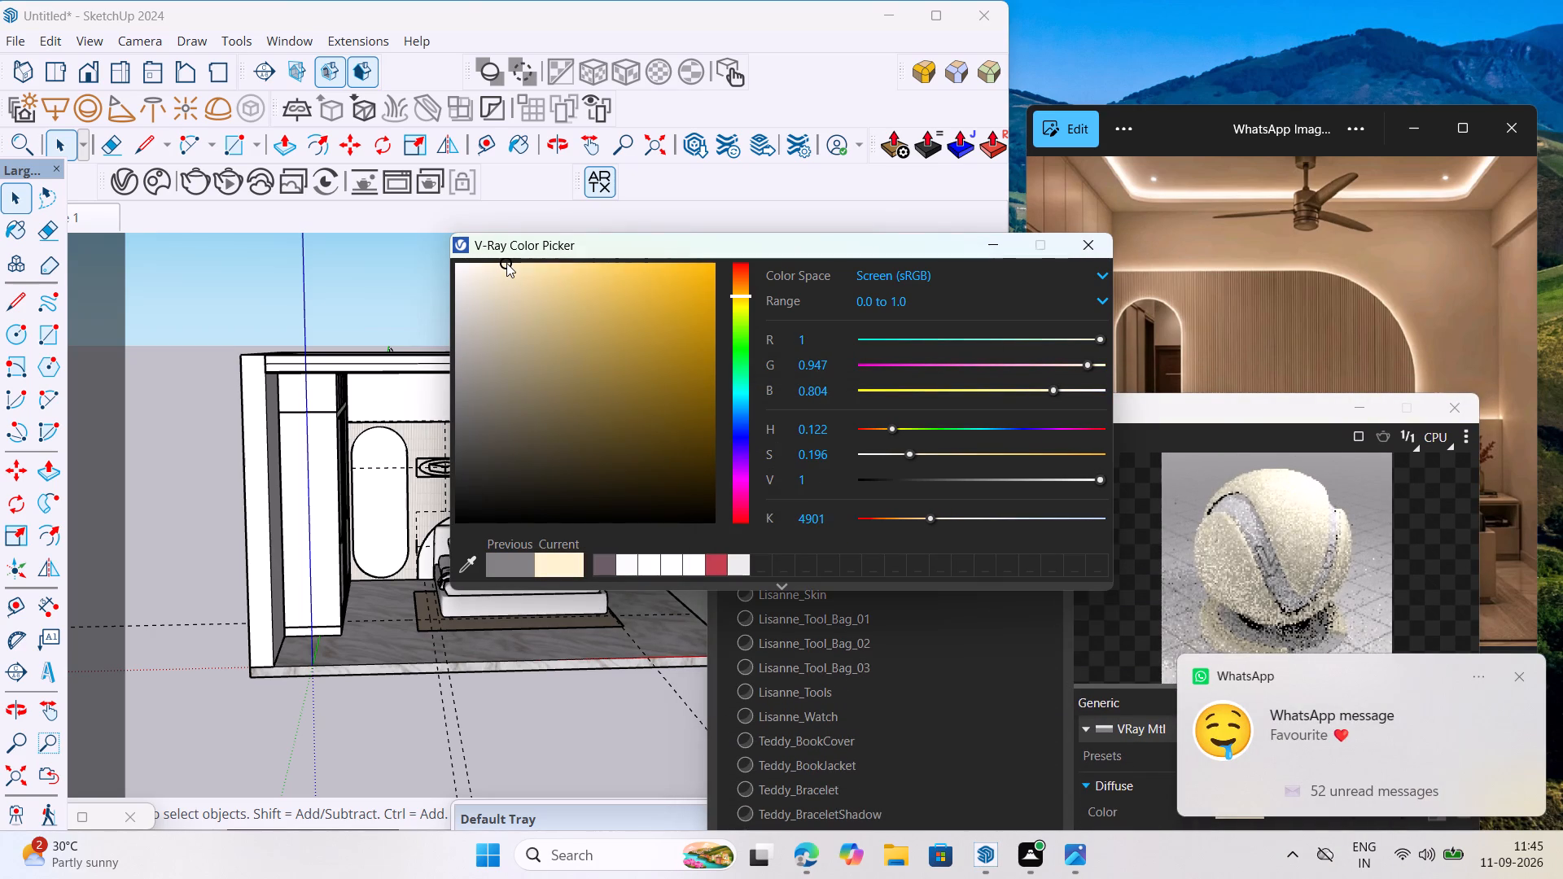
pyautogui.moveTo(506, 263); pyautogui.dragTo(506, 264)
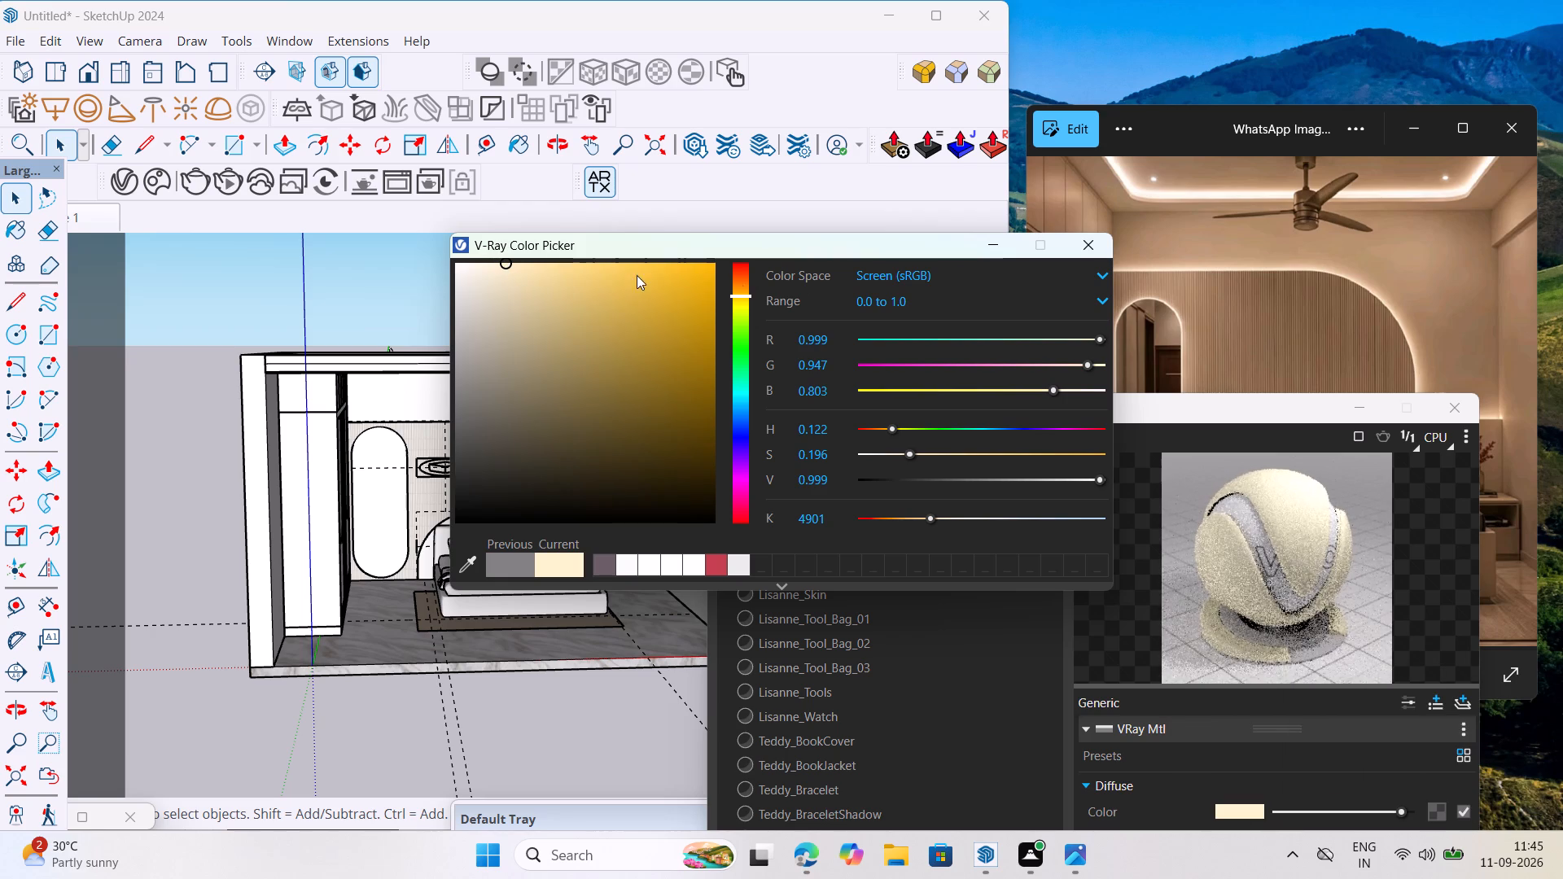
pyautogui.click(1092, 250)
pyautogui.moveTo(1195, 412); pyautogui.dragTo(1044, 384)
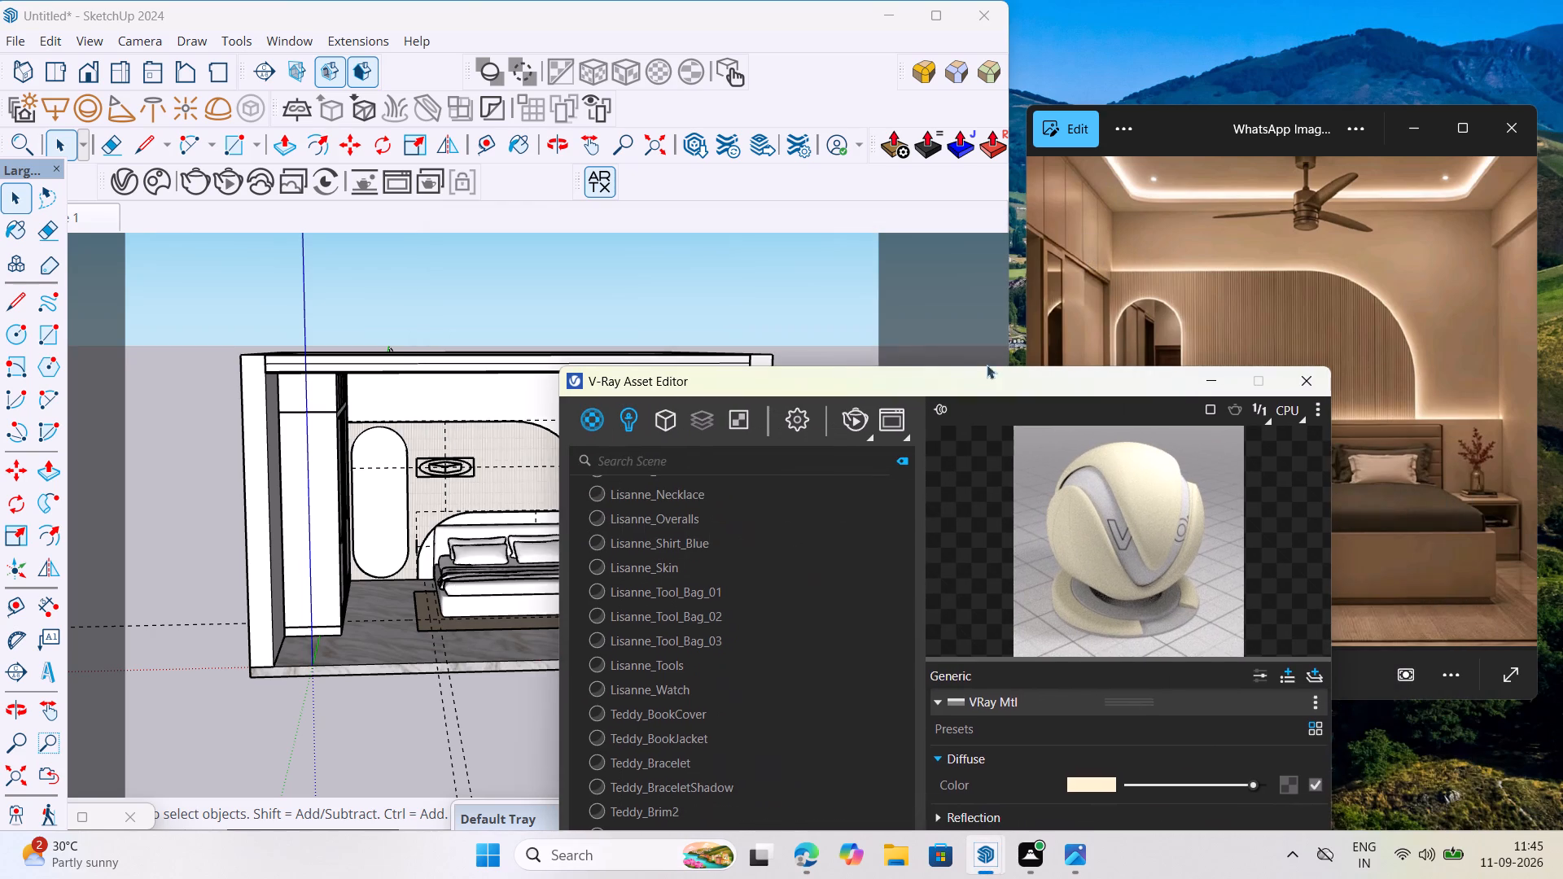
pyautogui.click(1307, 377)
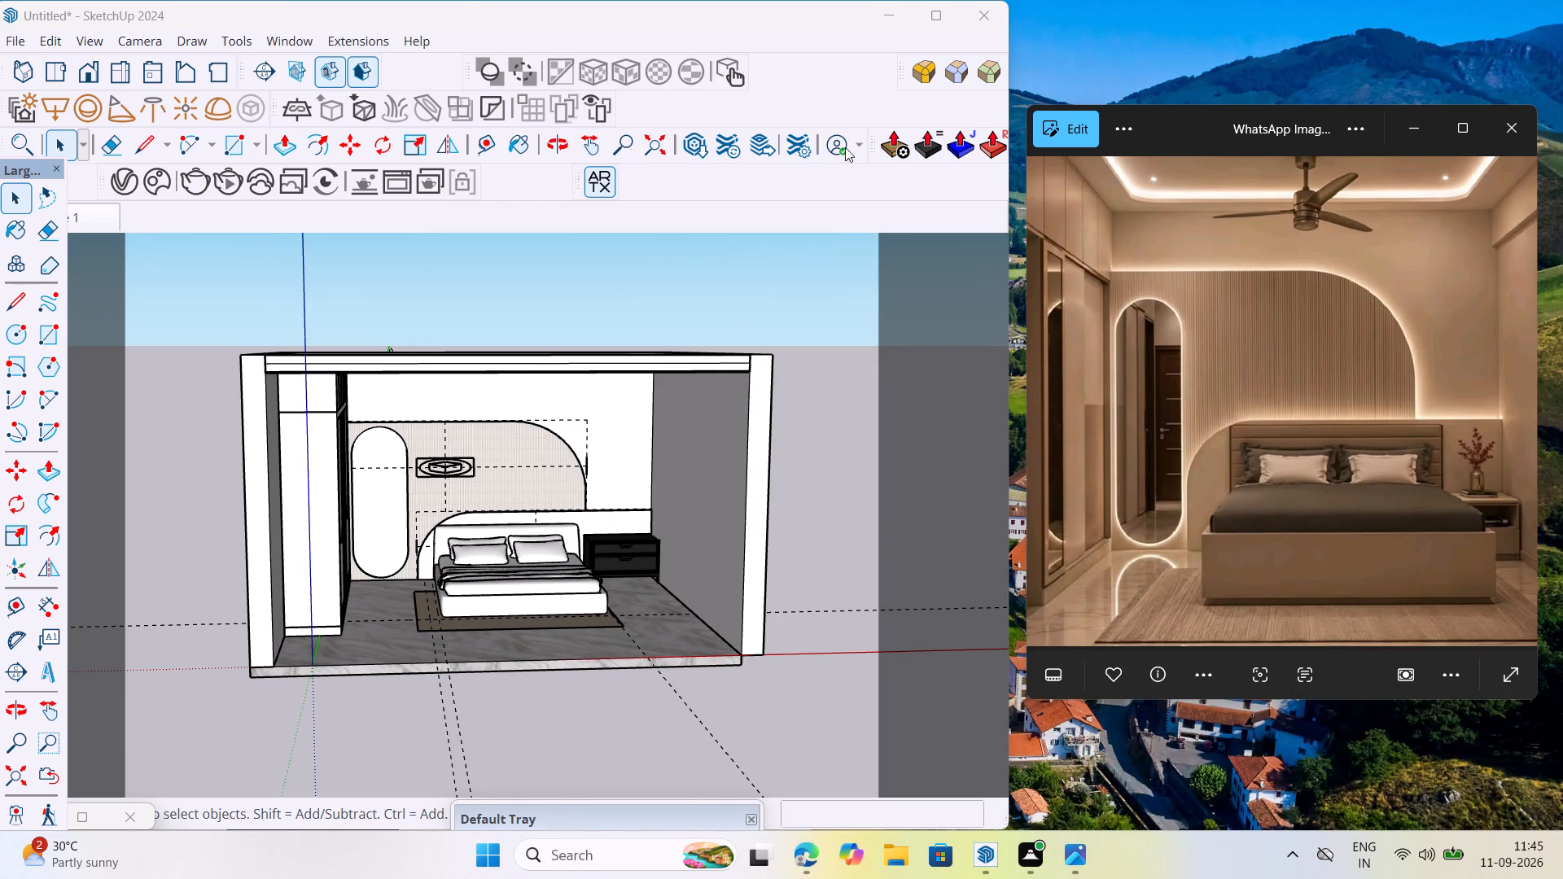
pyautogui.rightClick(737, 270)
pyautogui.click(650, 251)
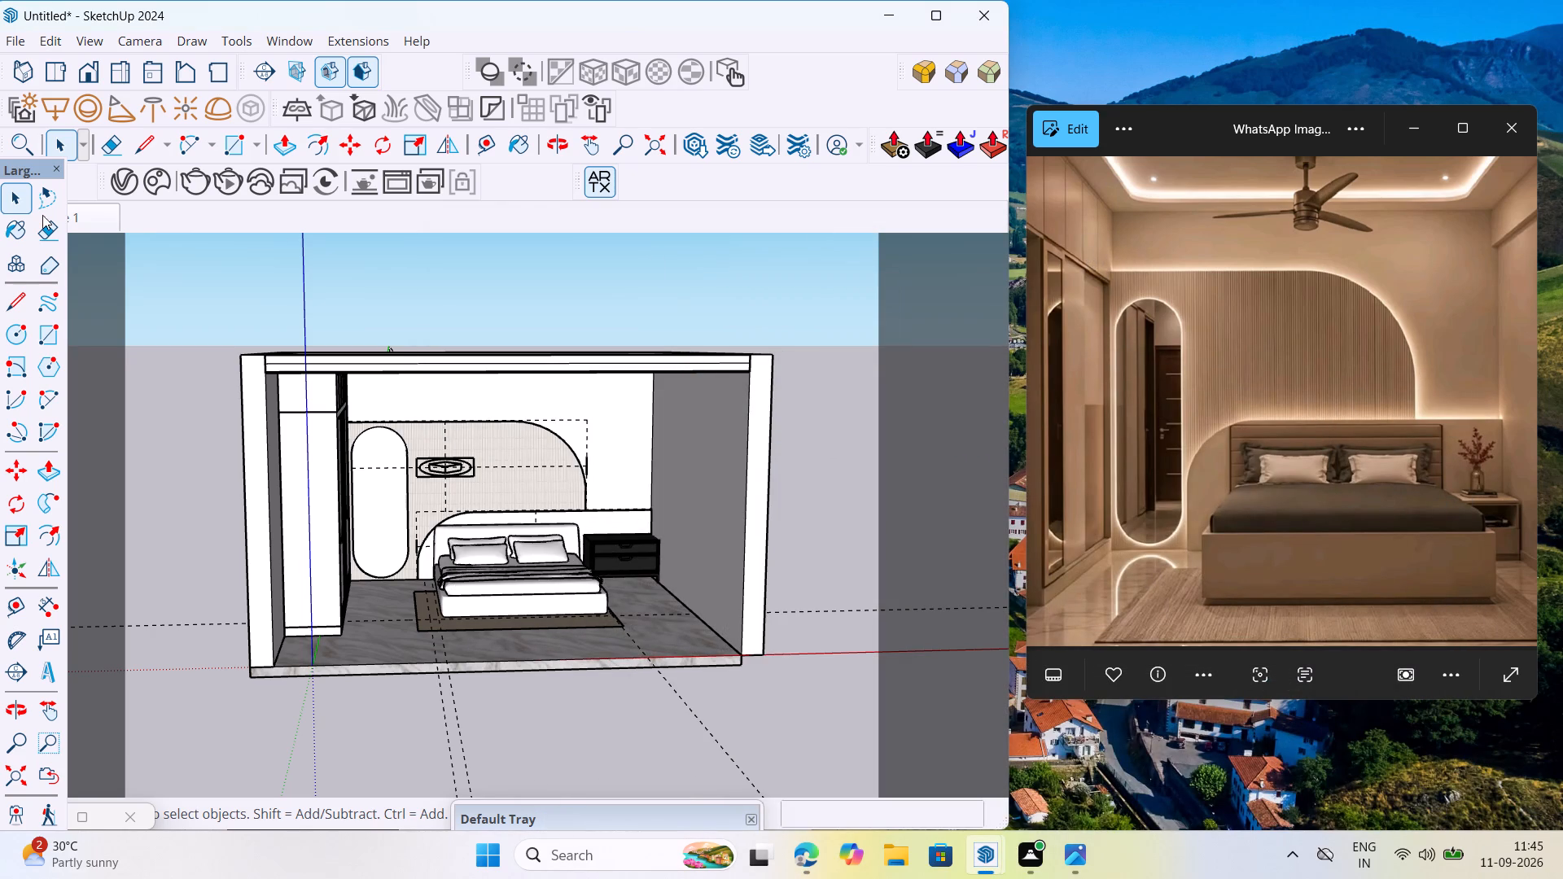
# Start the Paint Bucket and open the Asian Paints Chromatics collection from the sketchup materials library.
pyautogui.click(17, 227)
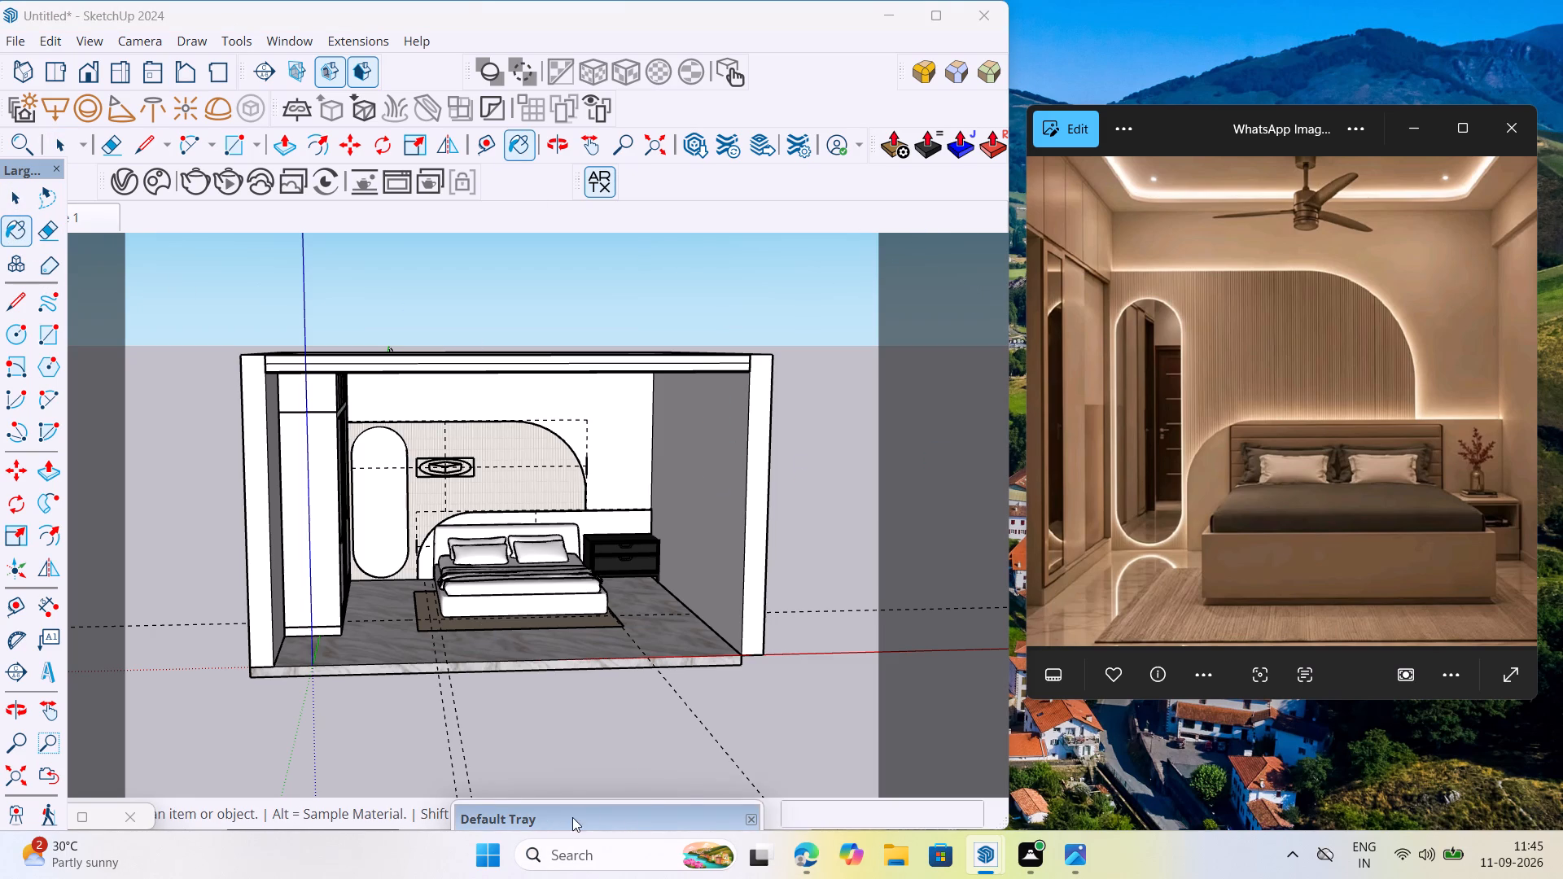
pyautogui.moveTo(576, 817); pyautogui.dragTo(1019, 153)
pyautogui.click(1088, 366)
pyautogui.click(1088, 347)
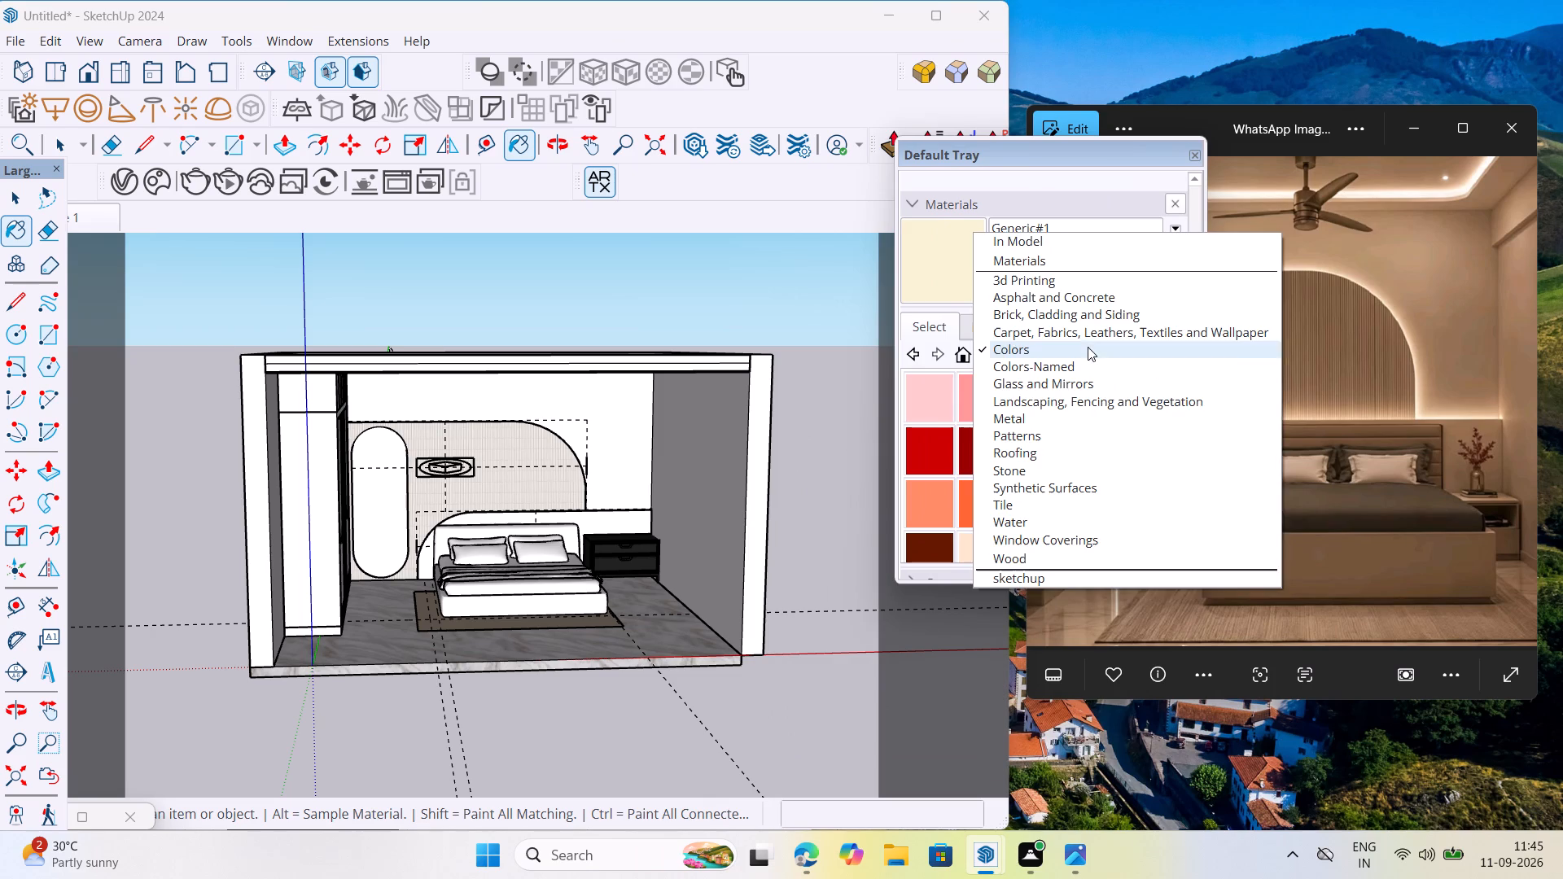
pyautogui.click(1052, 569)
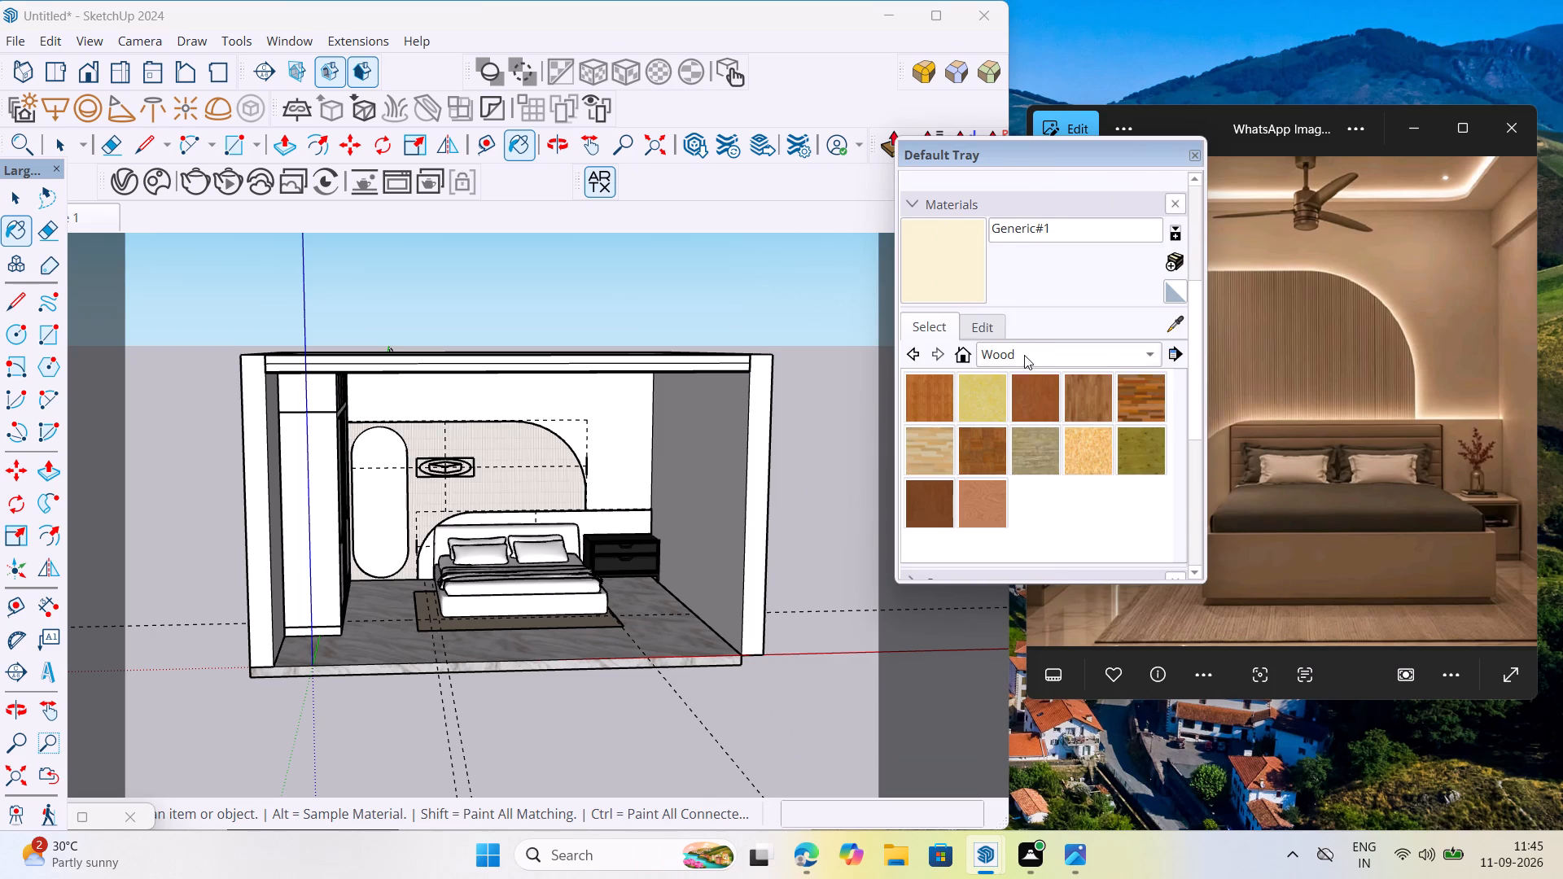
pyautogui.click(1024, 355)
pyautogui.click(1046, 372)
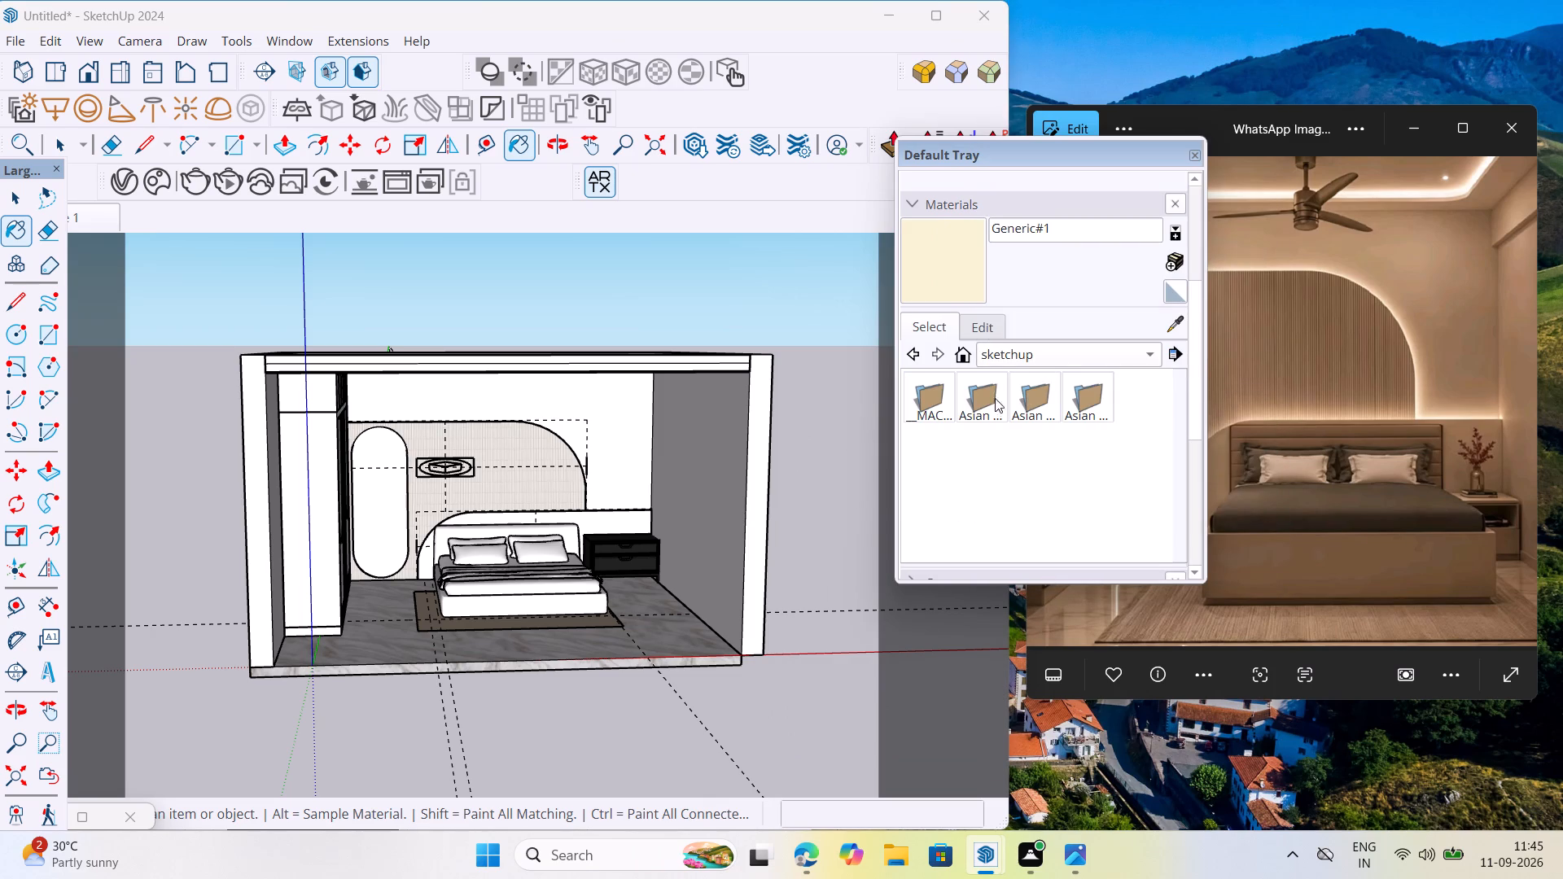
pyautogui.click(992, 400)
pyautogui.moveTo(986, 152); pyautogui.dragTo(931, 158)
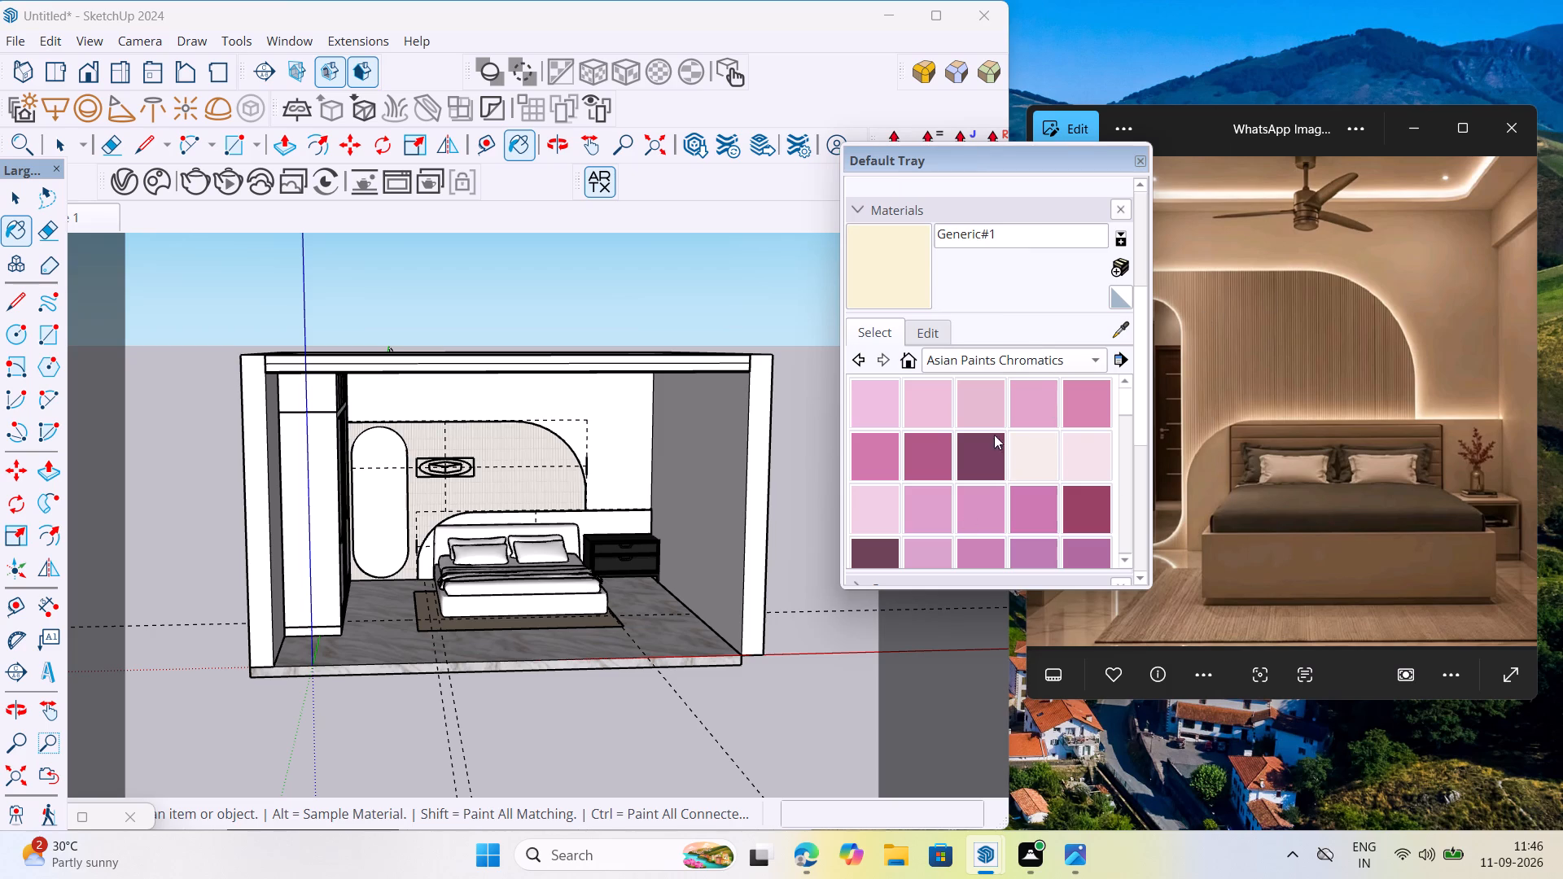
# Look through the Asian Paints Chromatics swatches for warm beige and brown shades that suit the reference walls.
pyautogui.scroll(-20, 988, 520)
pyautogui.scroll(-20, 988, 520)
pyautogui.scroll(-6, 988, 520)
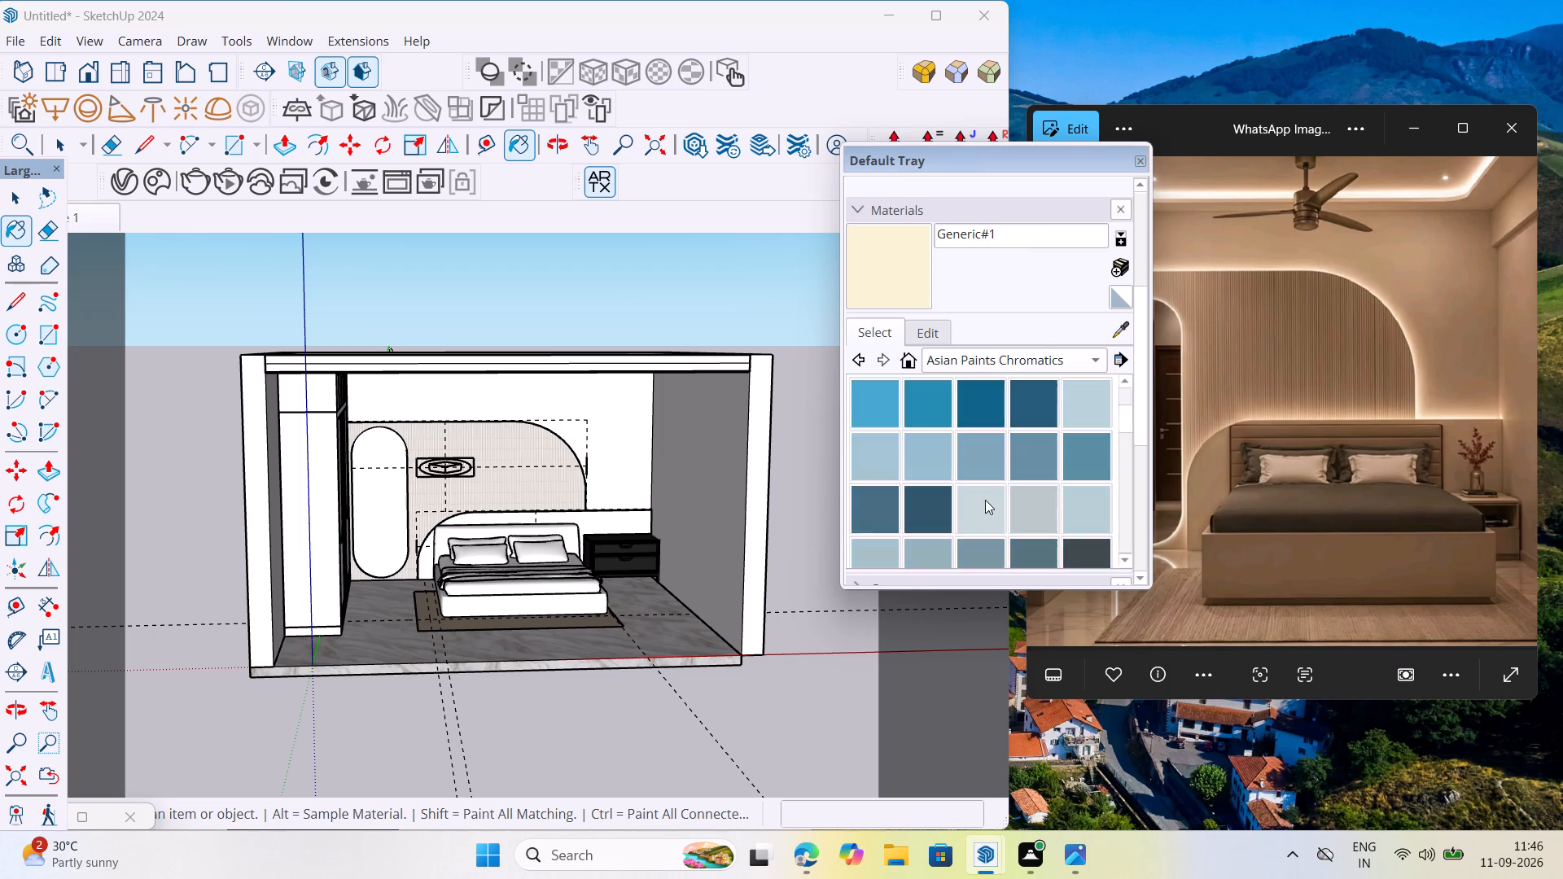
pyautogui.scroll(-20, 985, 500)
pyautogui.scroll(-20, 985, 500)
pyautogui.scroll(-8, 985, 500)
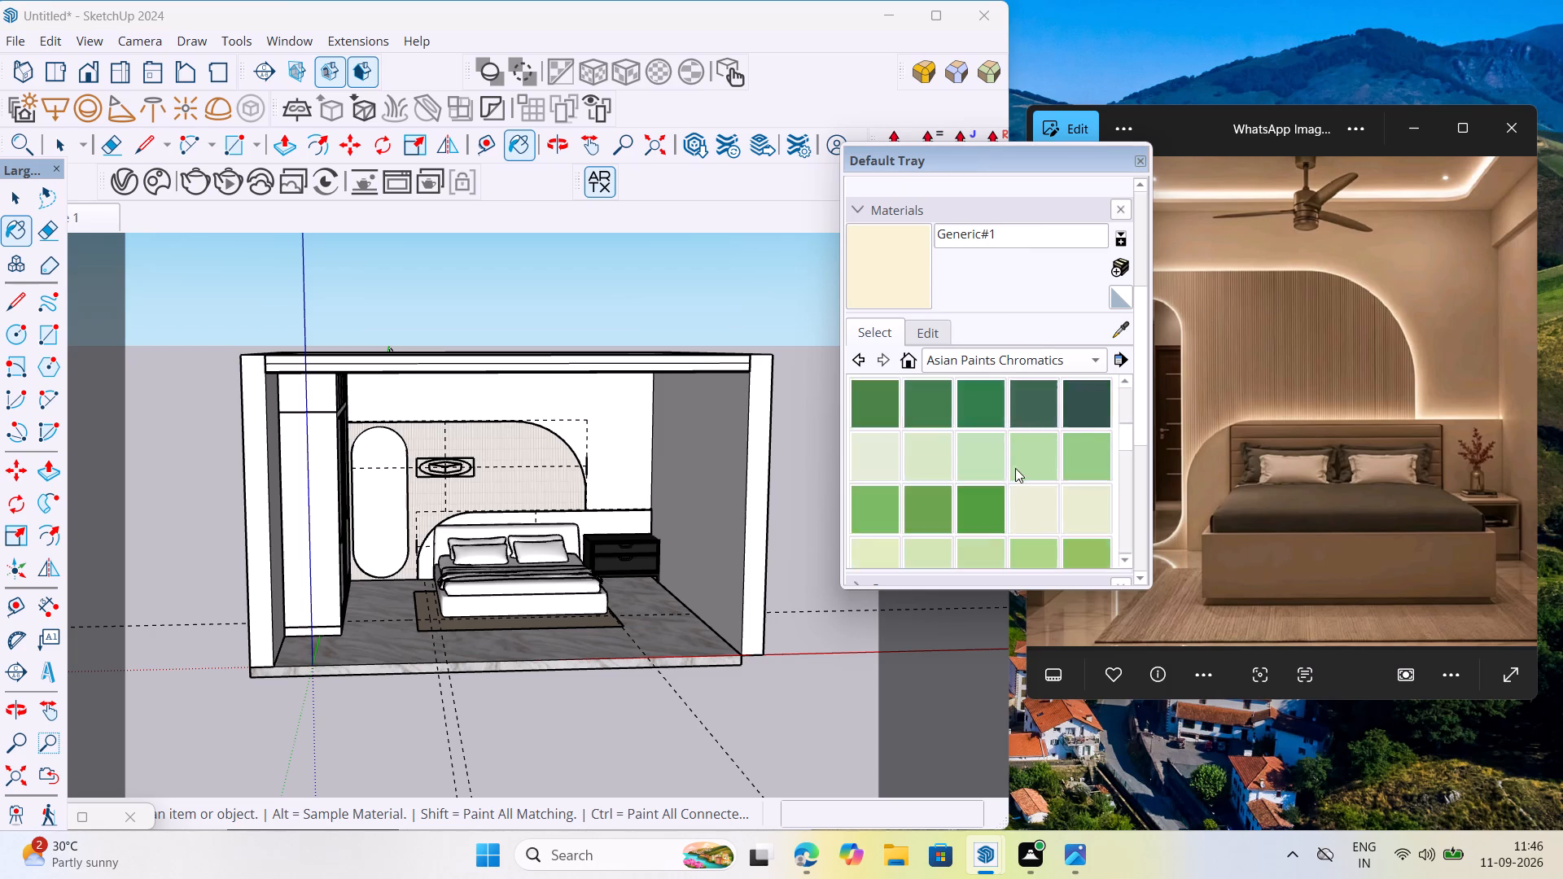
pyautogui.scroll(-11, 1015, 468)
pyautogui.scroll(-20, 1014, 458)
pyautogui.scroll(-5, 1014, 458)
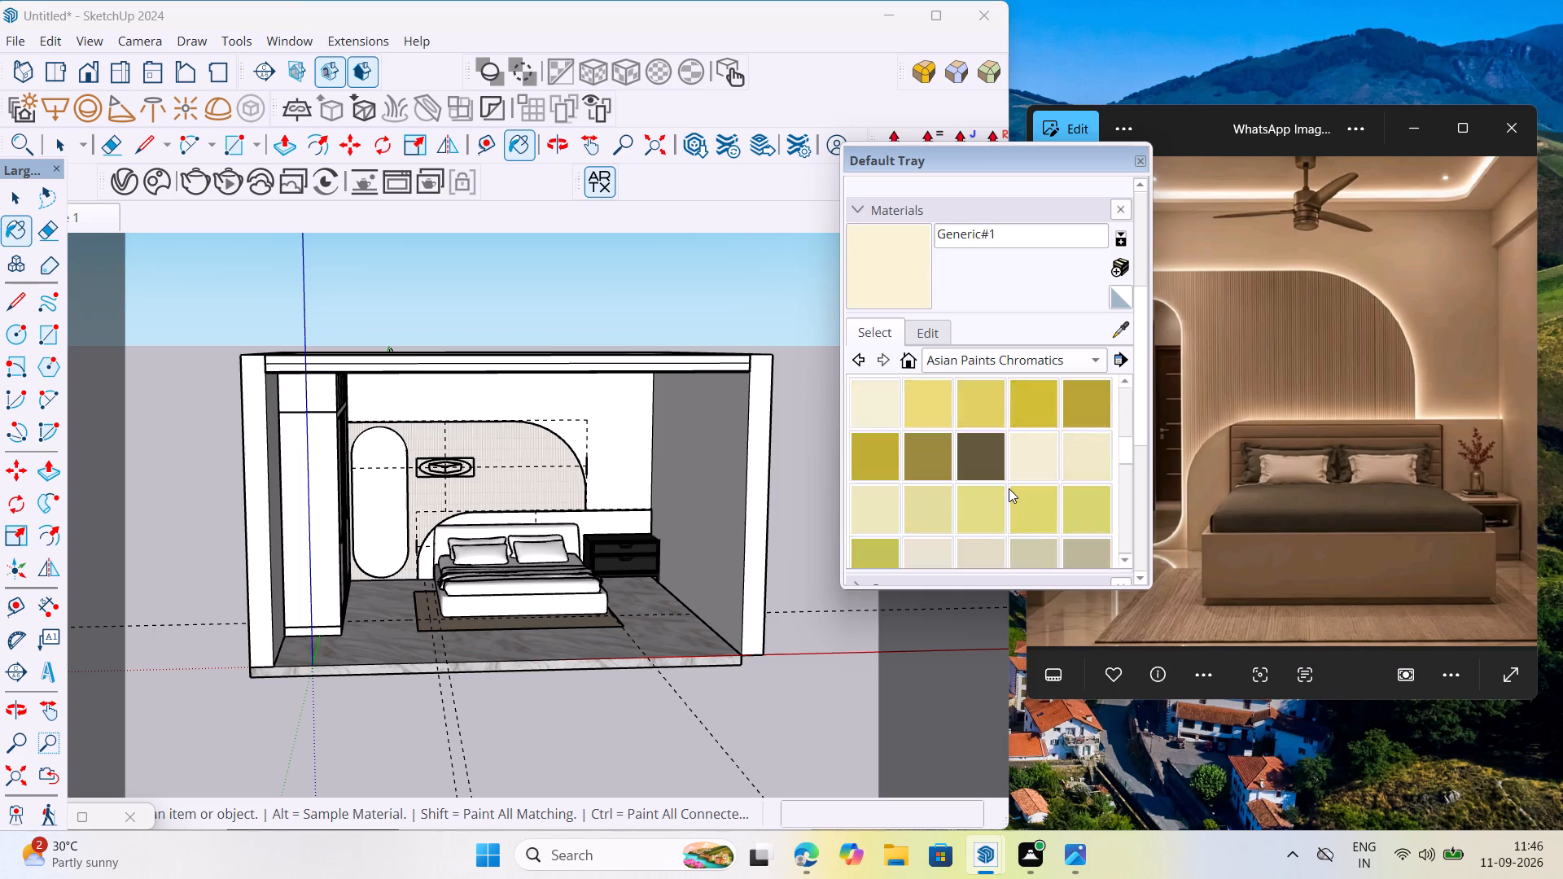
pyautogui.scroll(7, 1009, 488)
pyautogui.scroll(-9, 1010, 488)
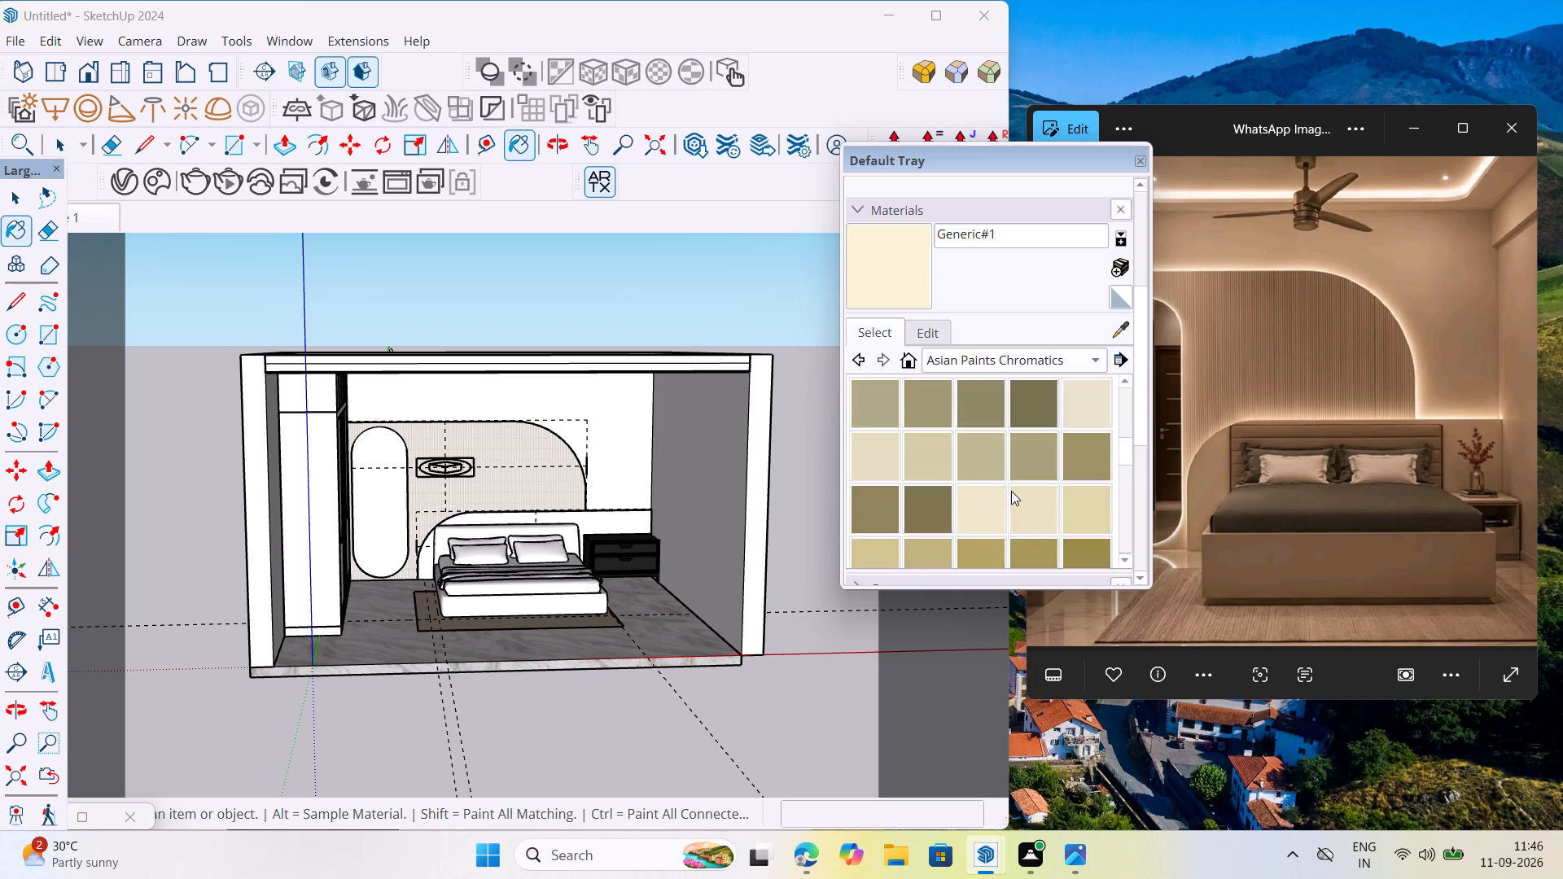
pyautogui.scroll(-10, 1011, 491)
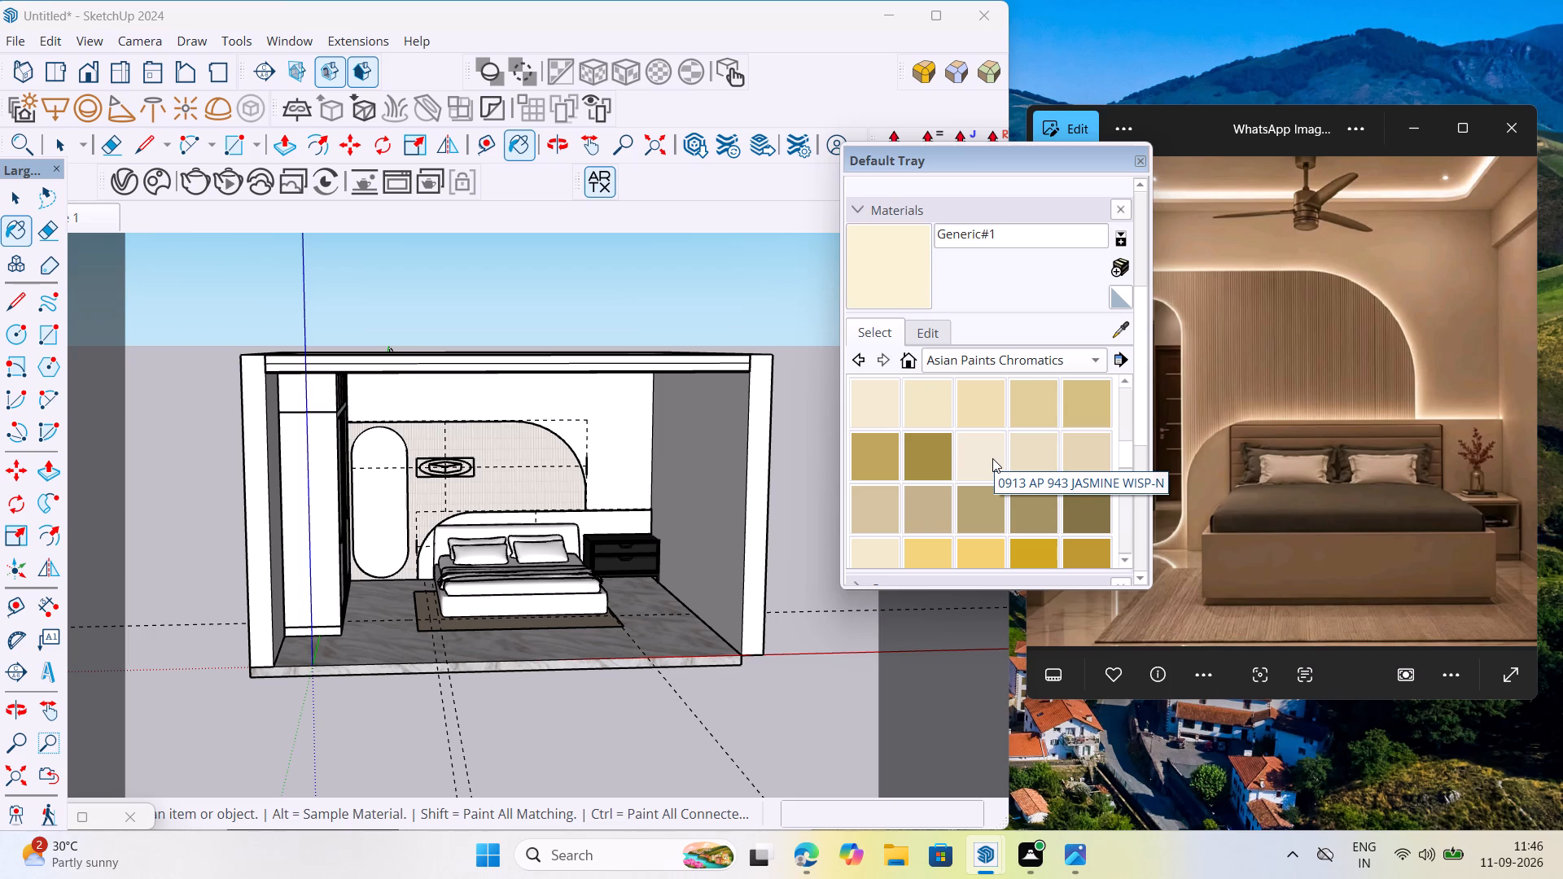
pyautogui.scroll(-4, 1030, 455)
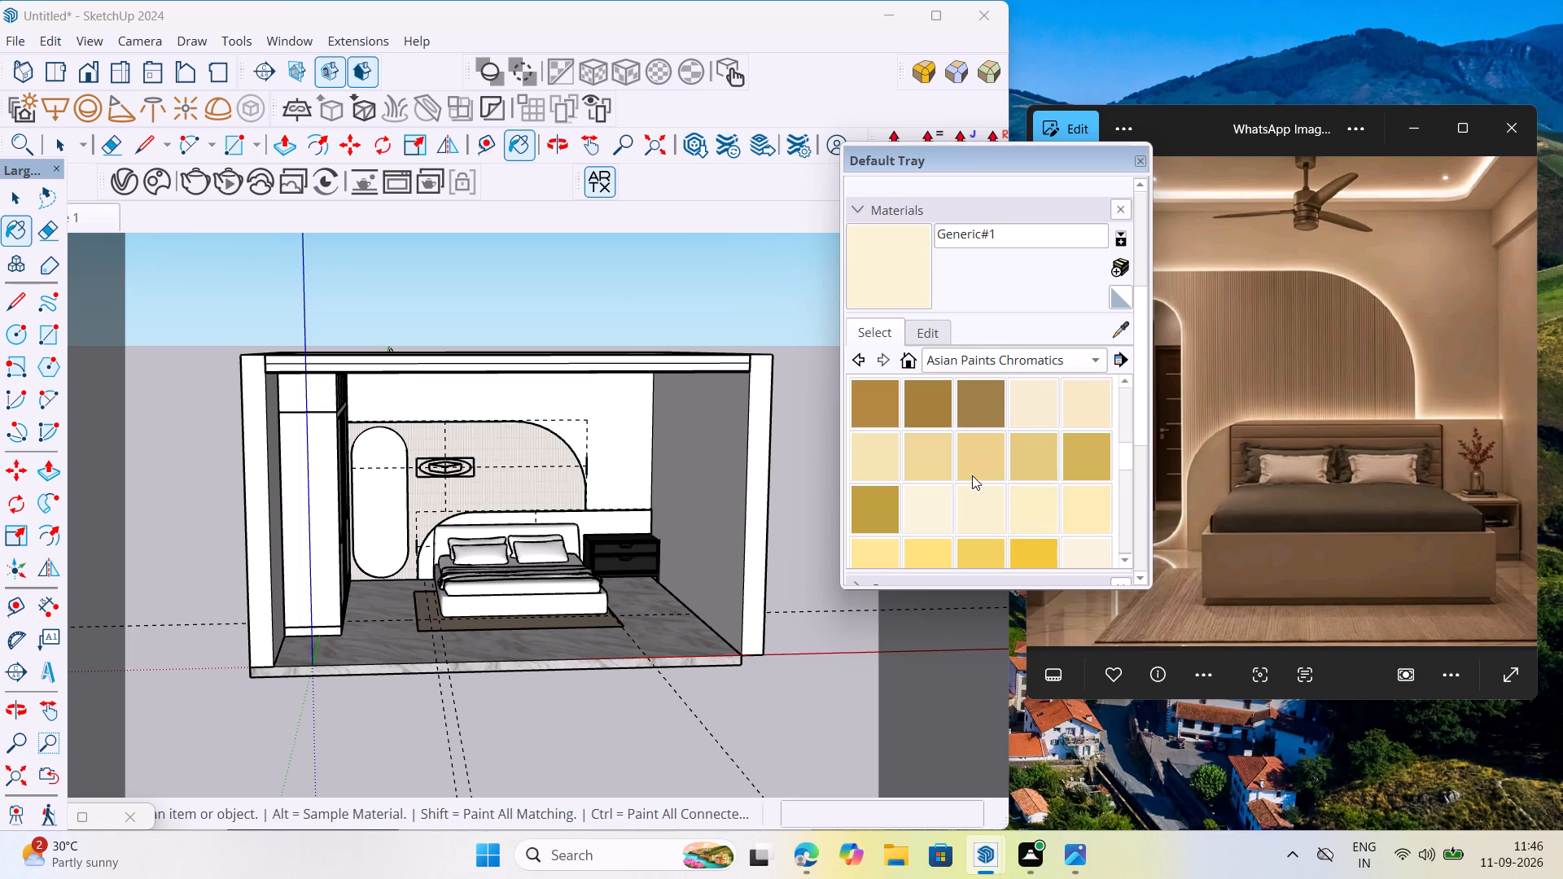
# Compare the golden brown and yellow swatches from Oatmeal-N to Open Range with the reference room's wall colour.
pyautogui.click(879, 396)
pyautogui.click(935, 397)
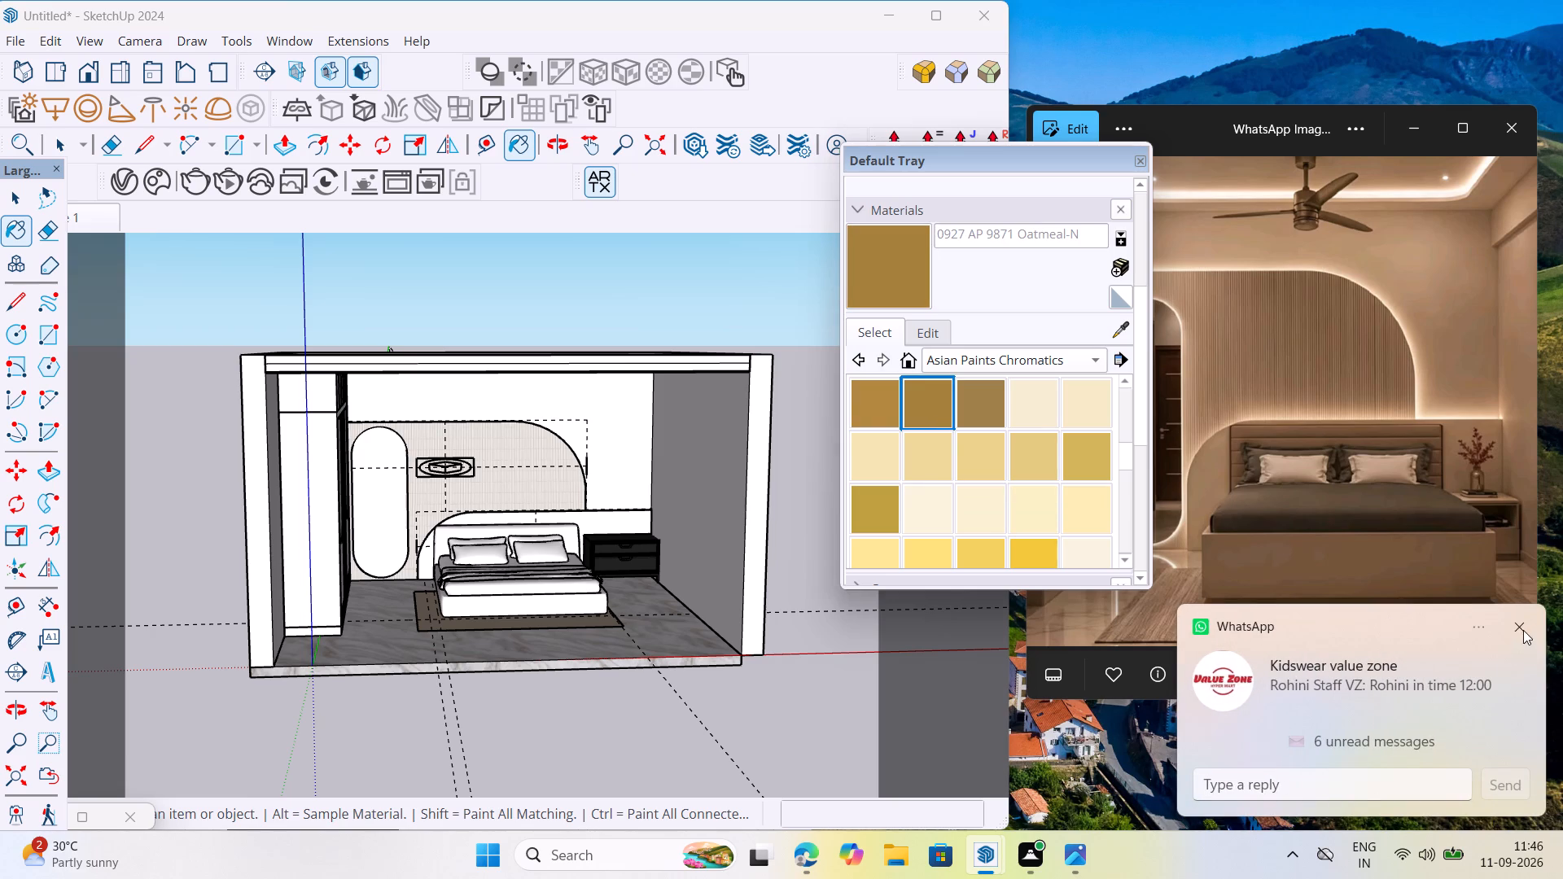
pyautogui.click(1523, 630)
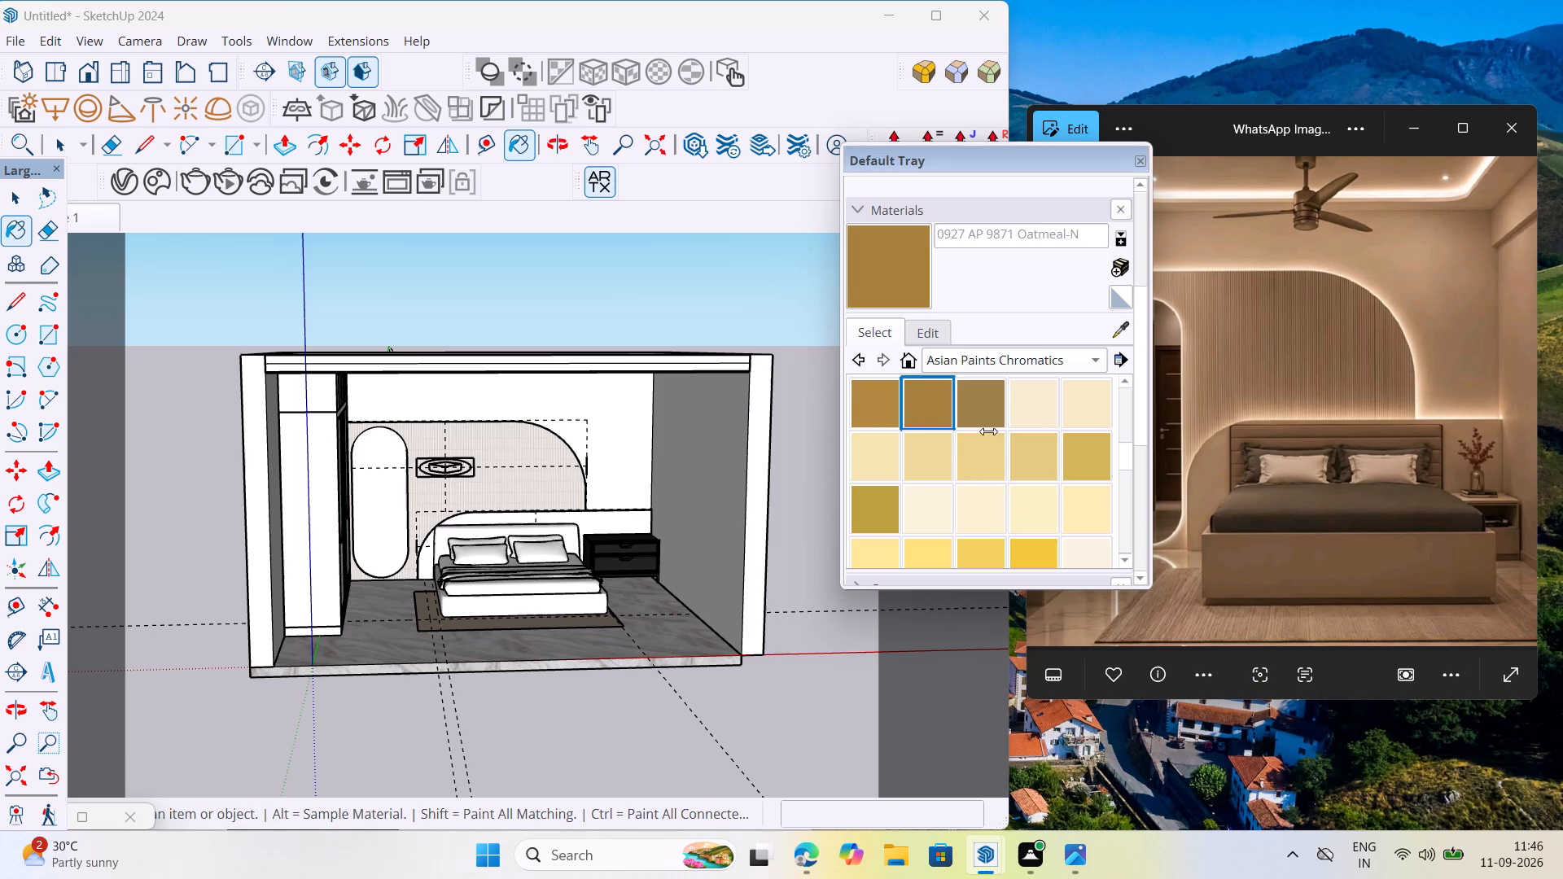
pyautogui.click(988, 431)
pyautogui.click(939, 406)
pyautogui.click(997, 413)
pyautogui.click(935, 443)
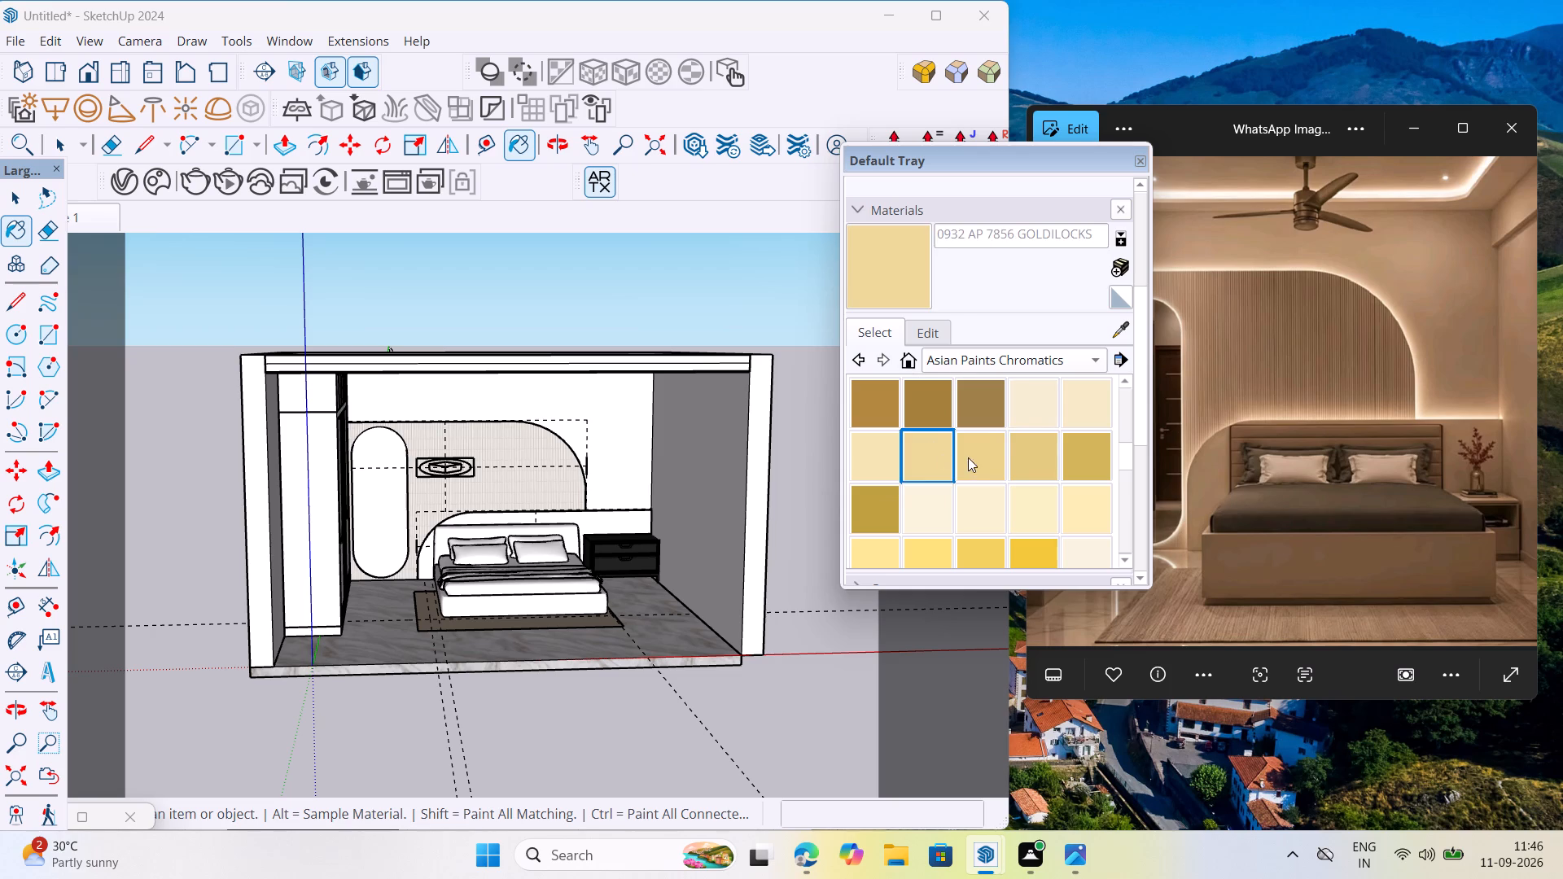
pyautogui.click(994, 455)
pyautogui.click(1048, 461)
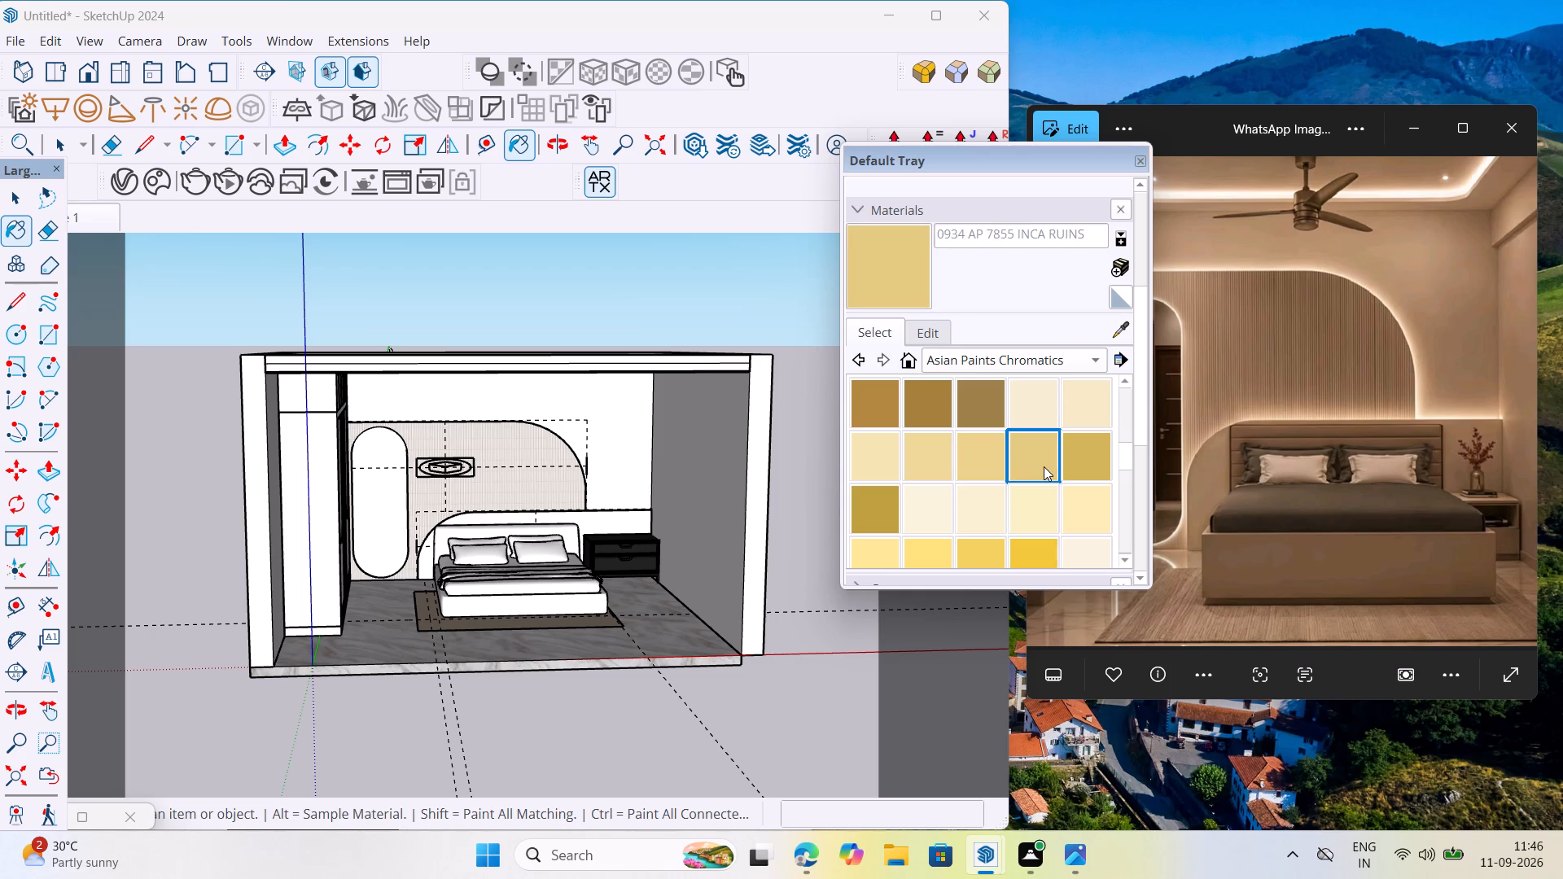
pyautogui.click(1096, 468)
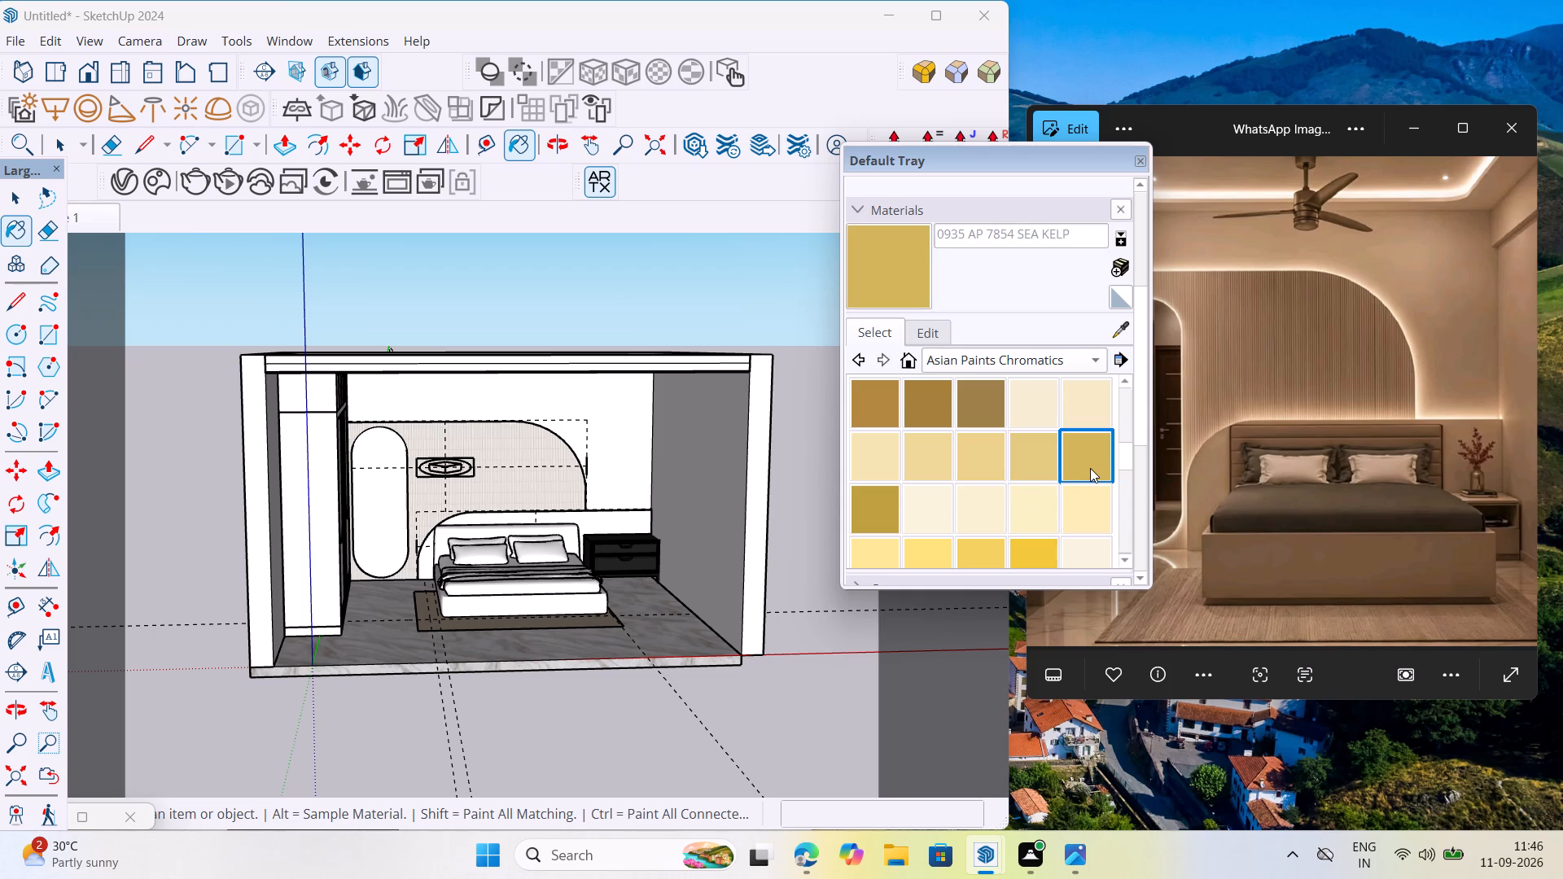
pyautogui.click(867, 505)
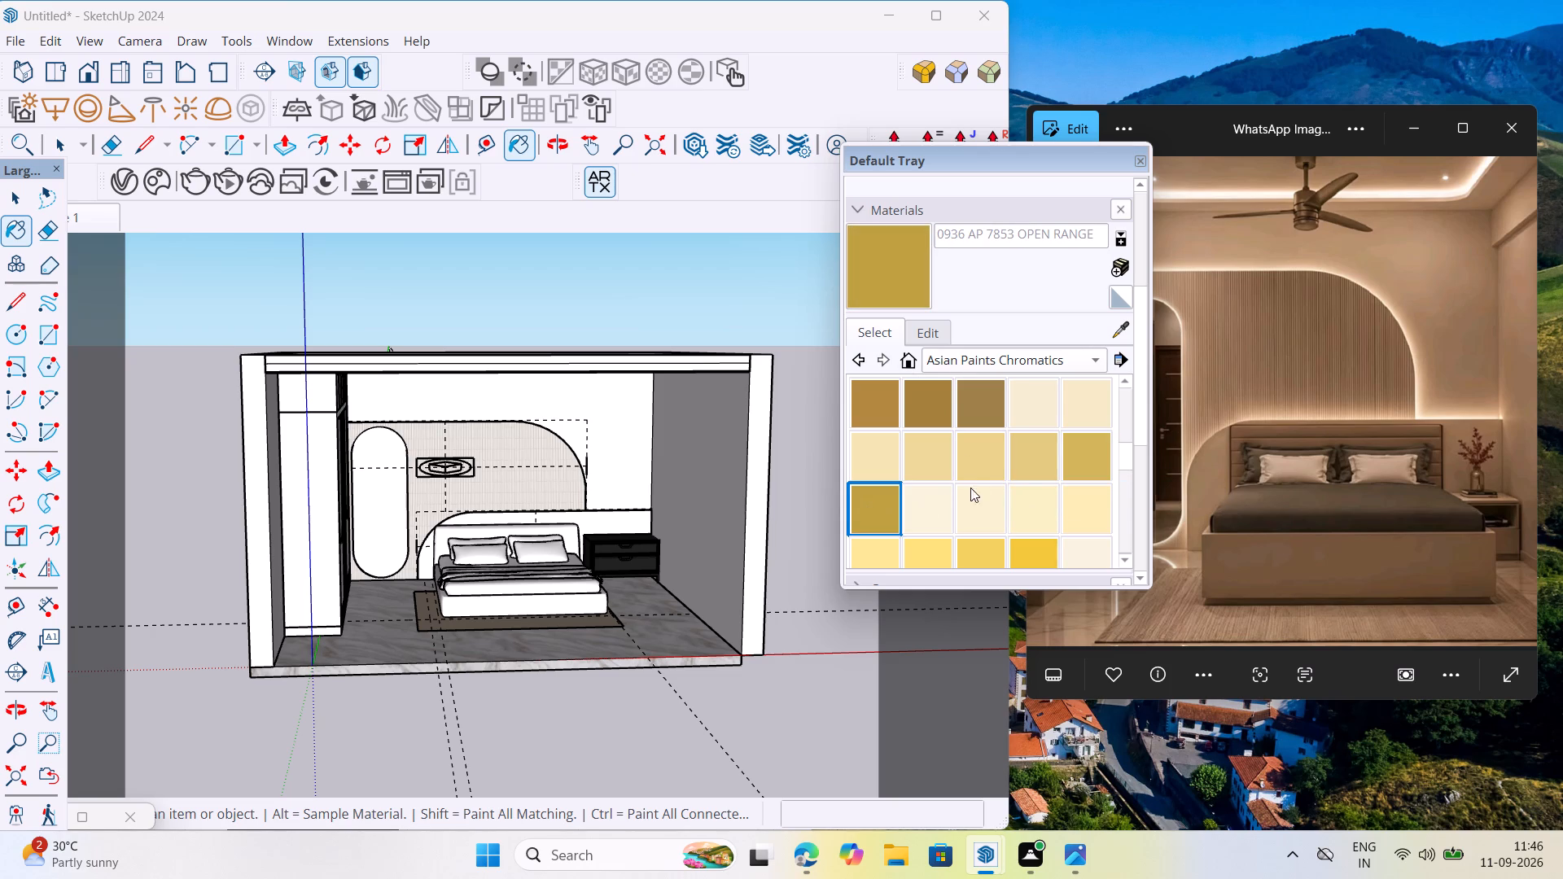
pyautogui.click(1049, 455)
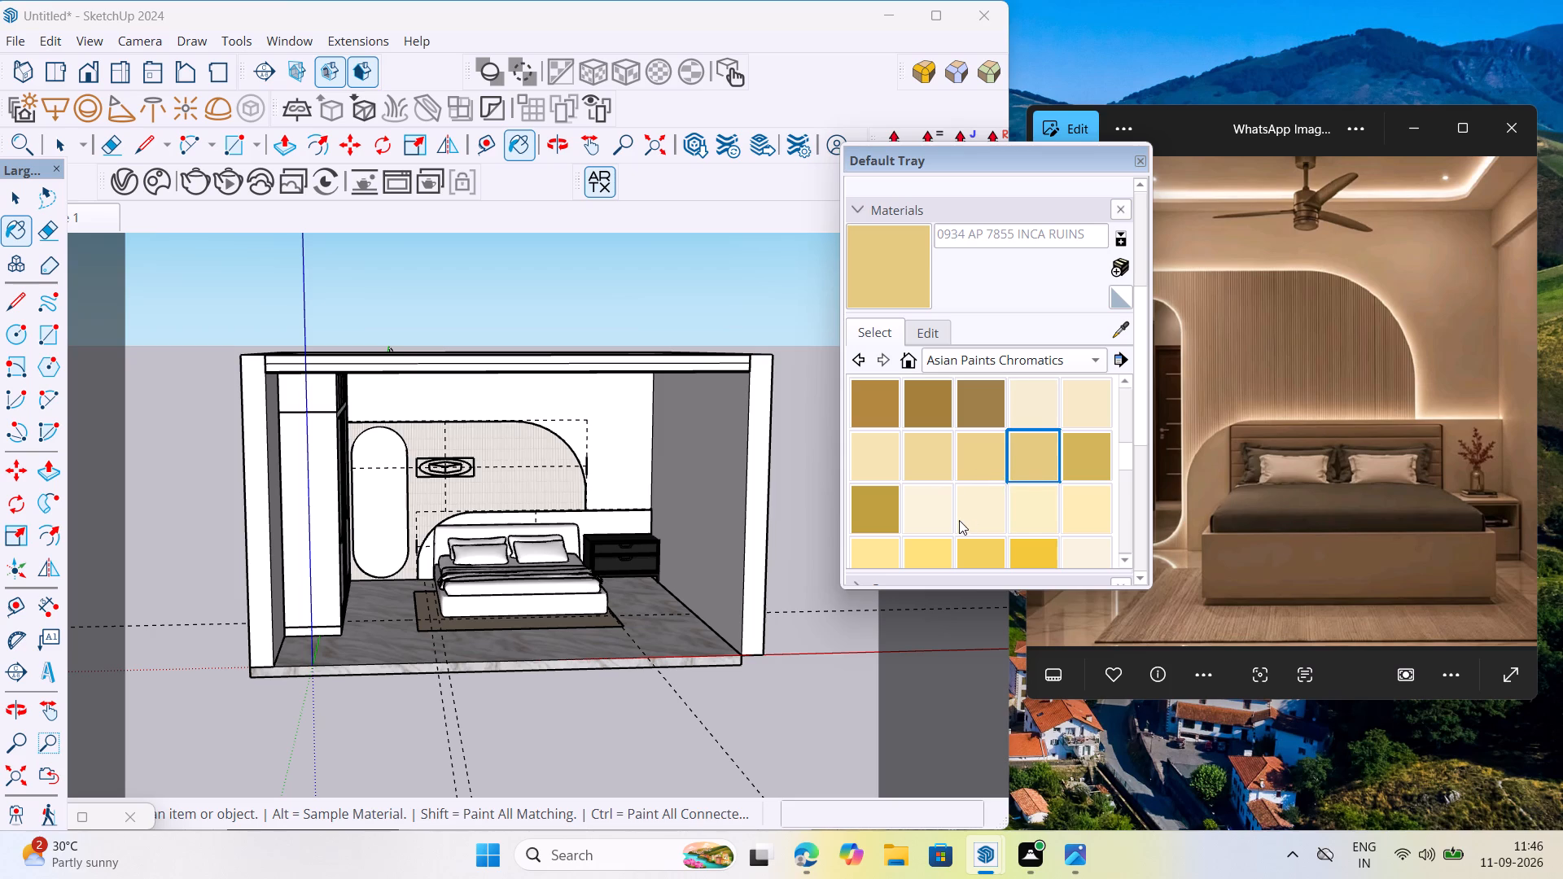
# Examine the warm beige and brown swatches between Wholegrain Mustard-N and Pale Ivory for a wall colour matching the reference.
pyautogui.scroll(-2, 1040, 509)
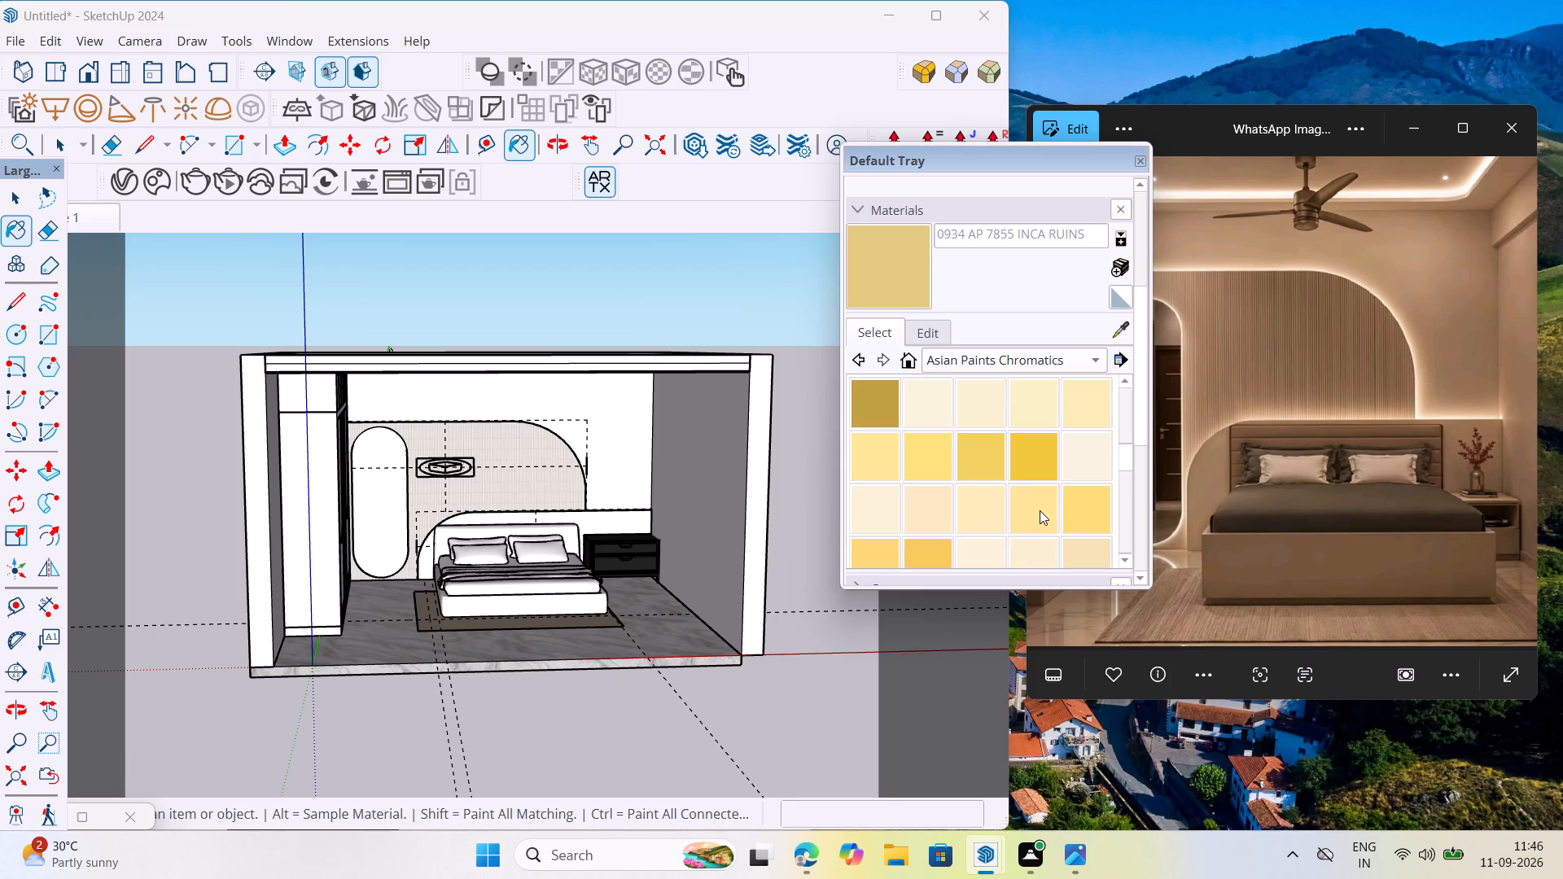
pyautogui.scroll(-4, 1055, 509)
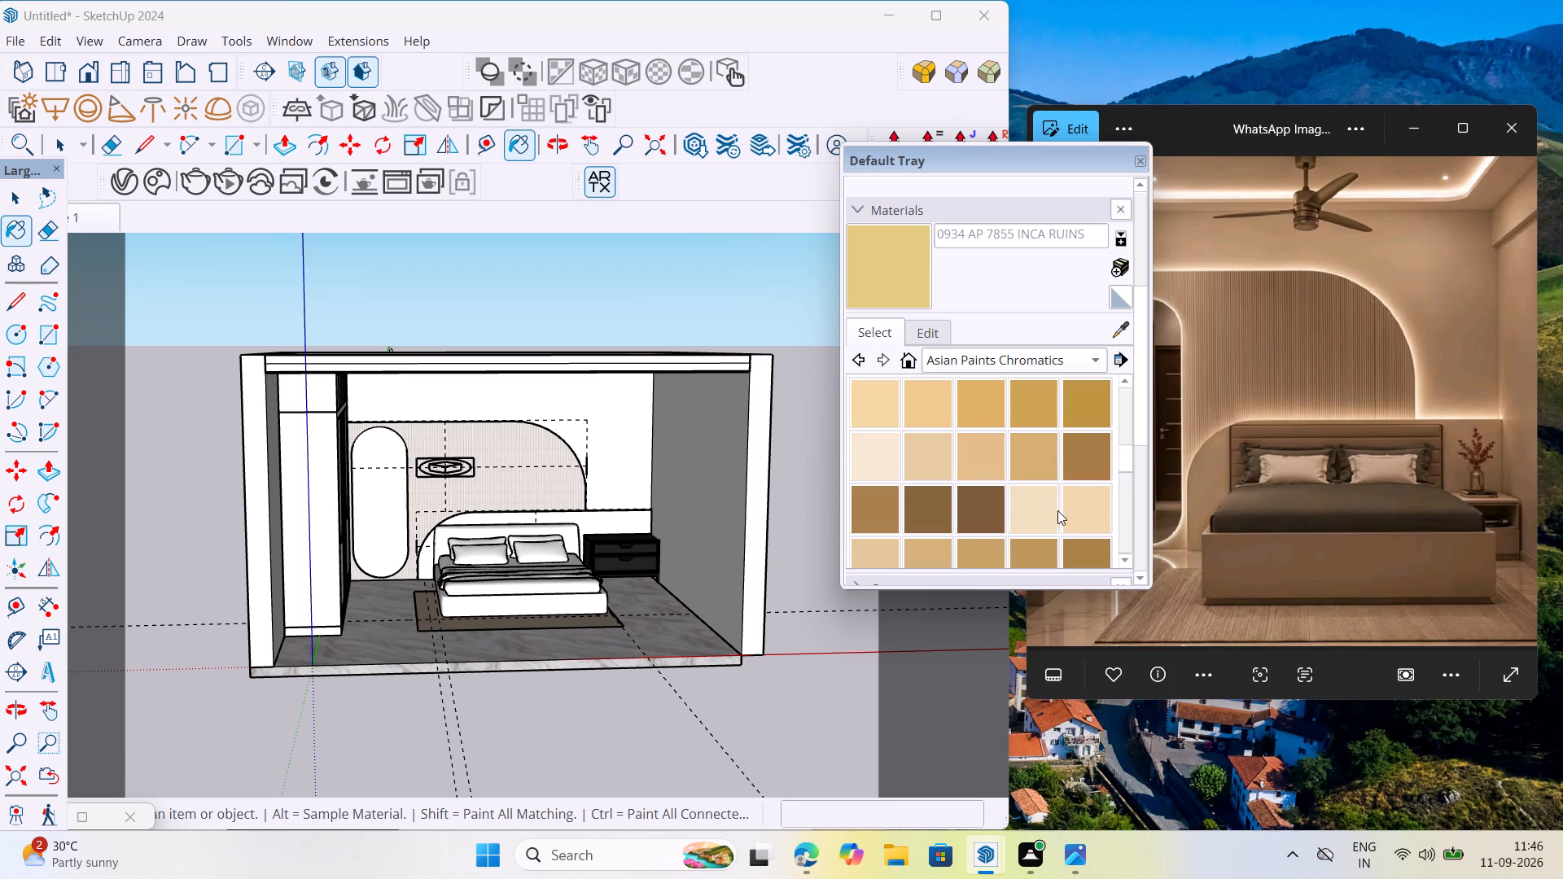
pyautogui.click(1078, 455)
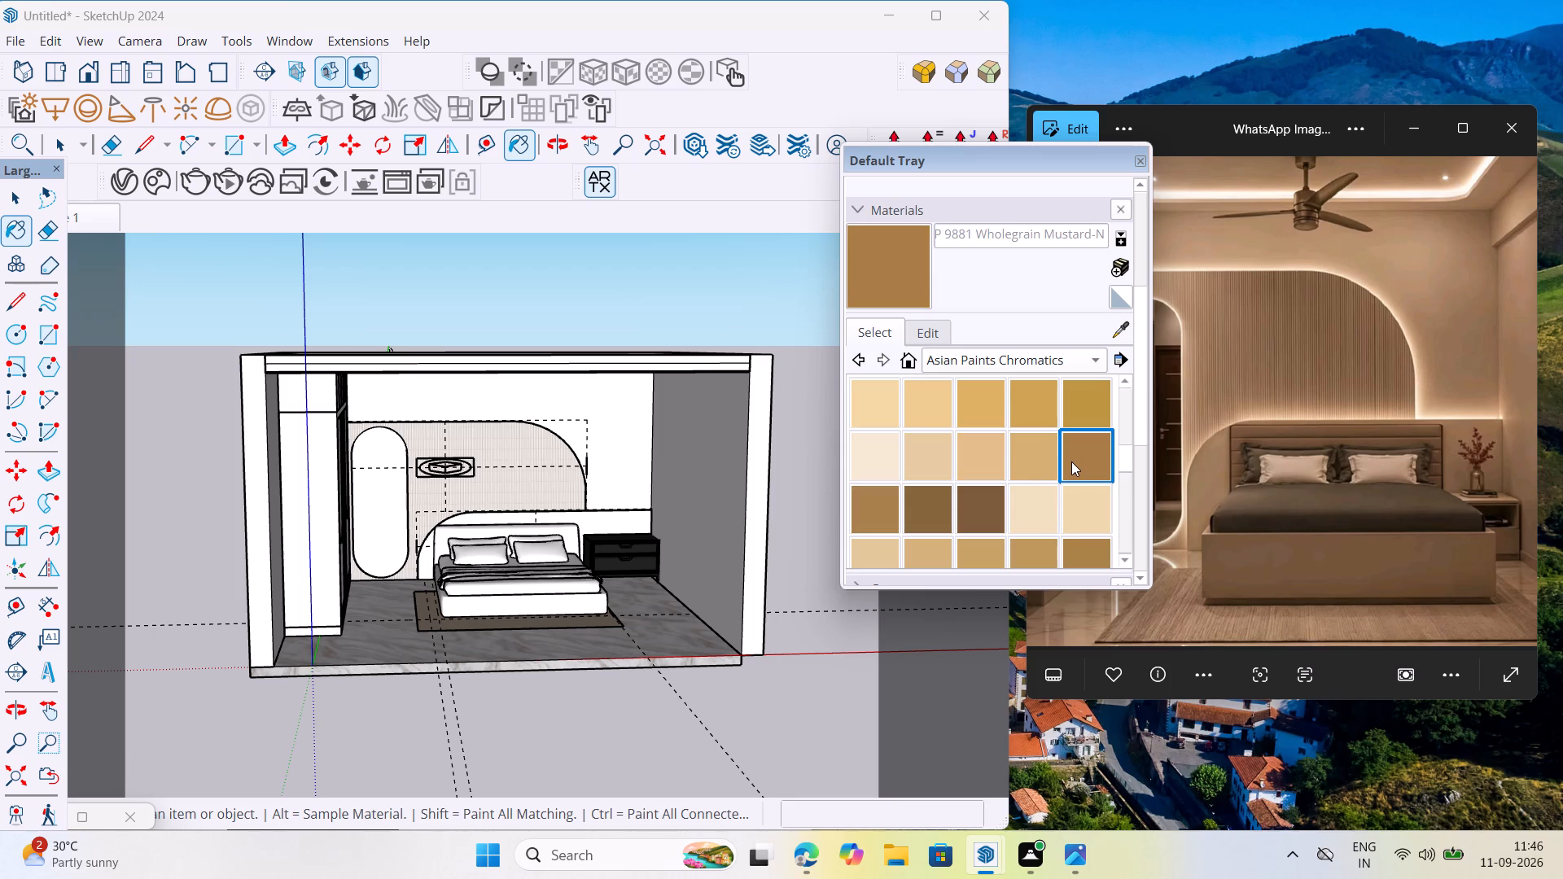
pyautogui.click(1036, 461)
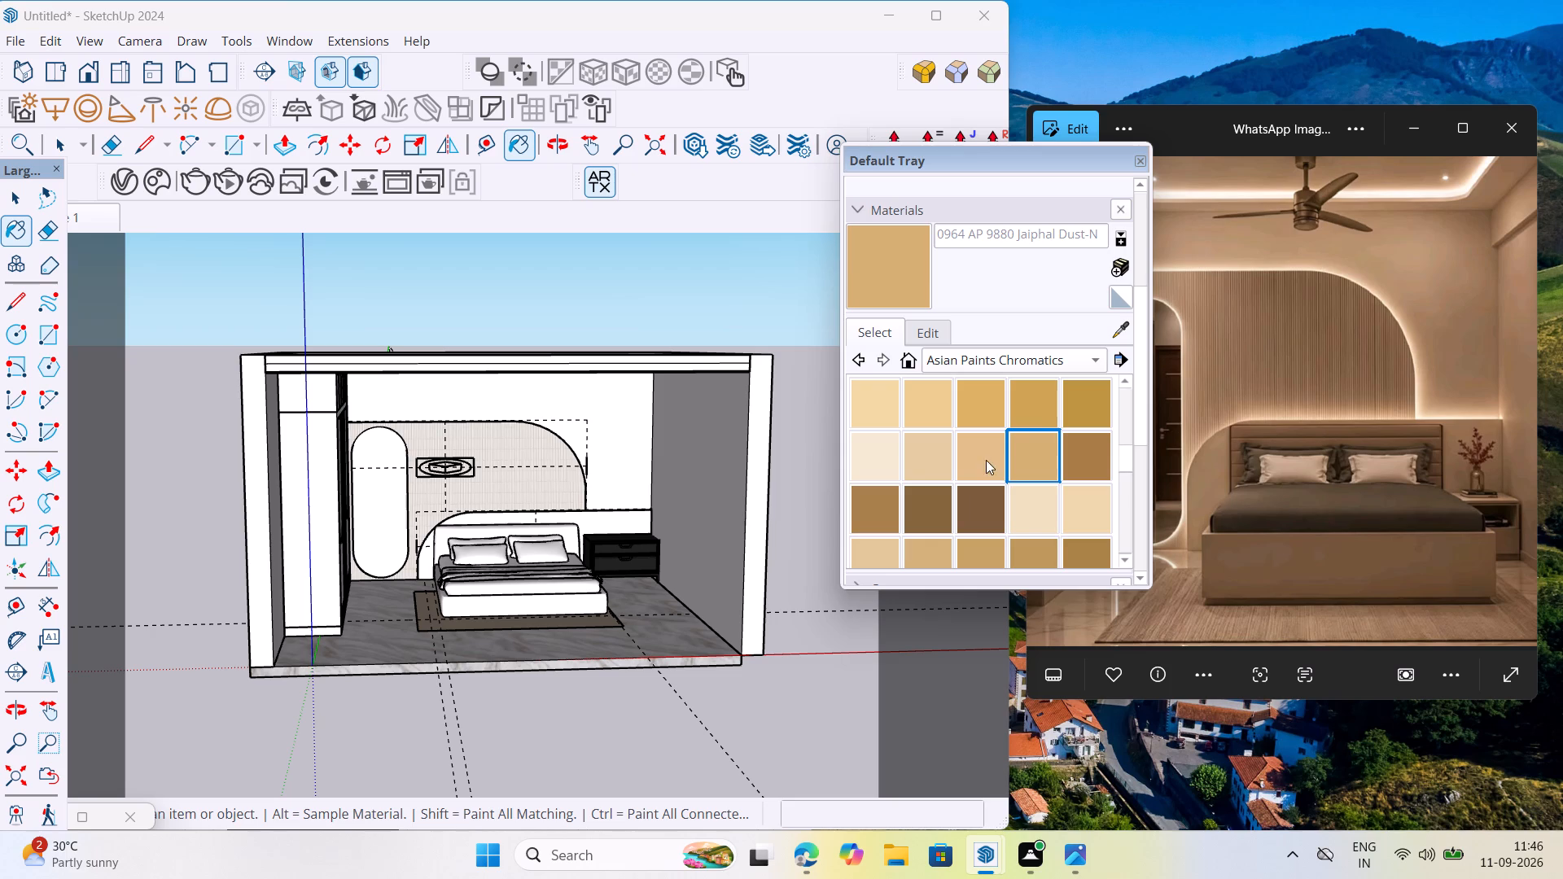
pyautogui.click(977, 459)
pyautogui.click(900, 454)
pyautogui.click(957, 452)
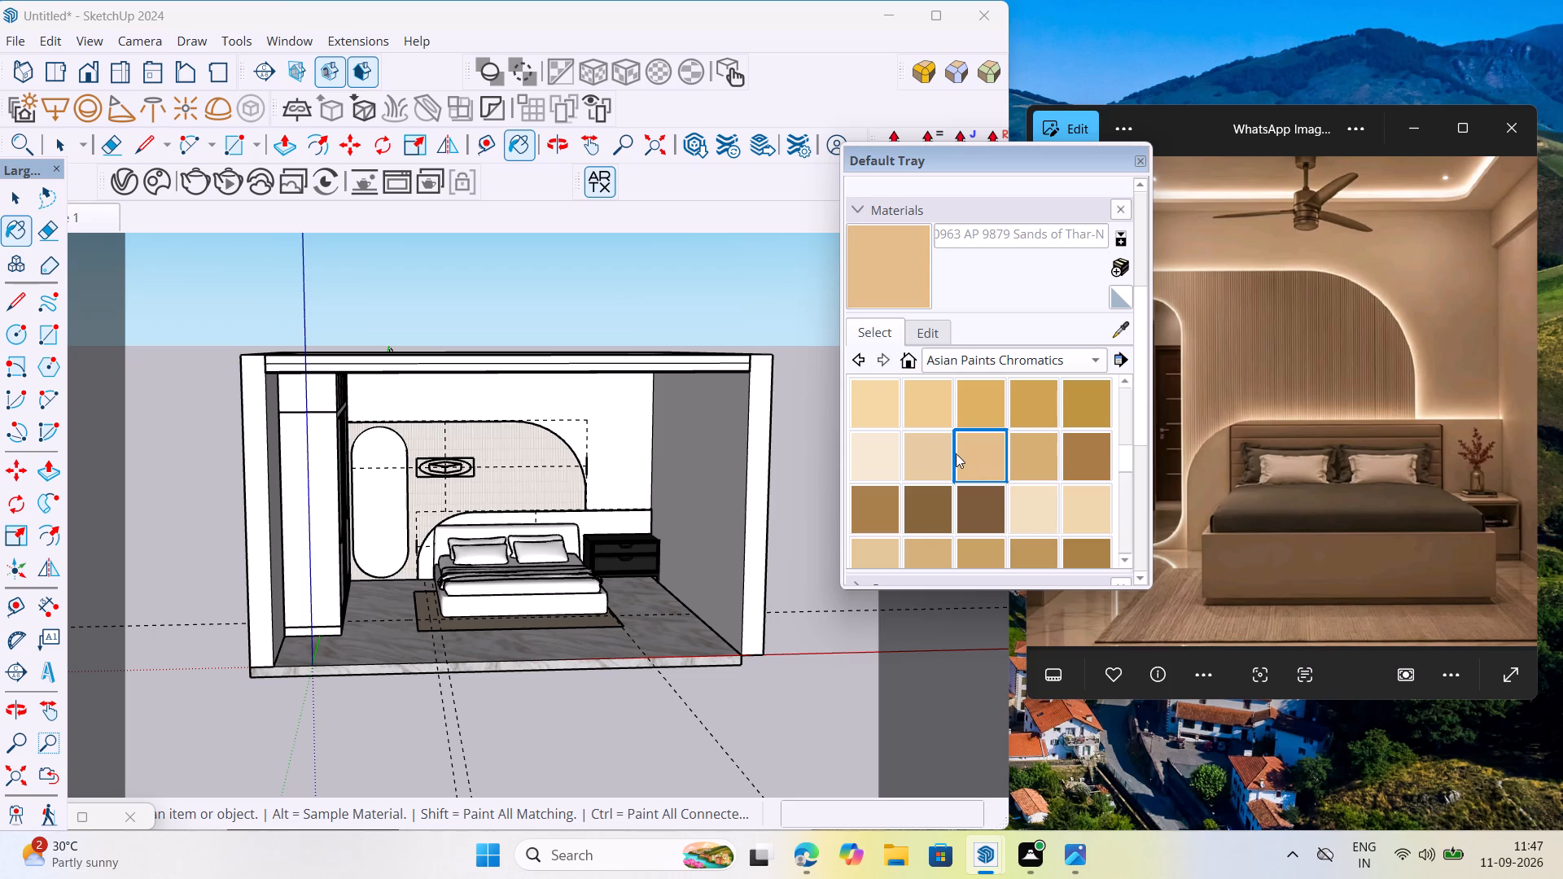
pyautogui.click(946, 461)
pyautogui.click(907, 460)
pyautogui.click(866, 459)
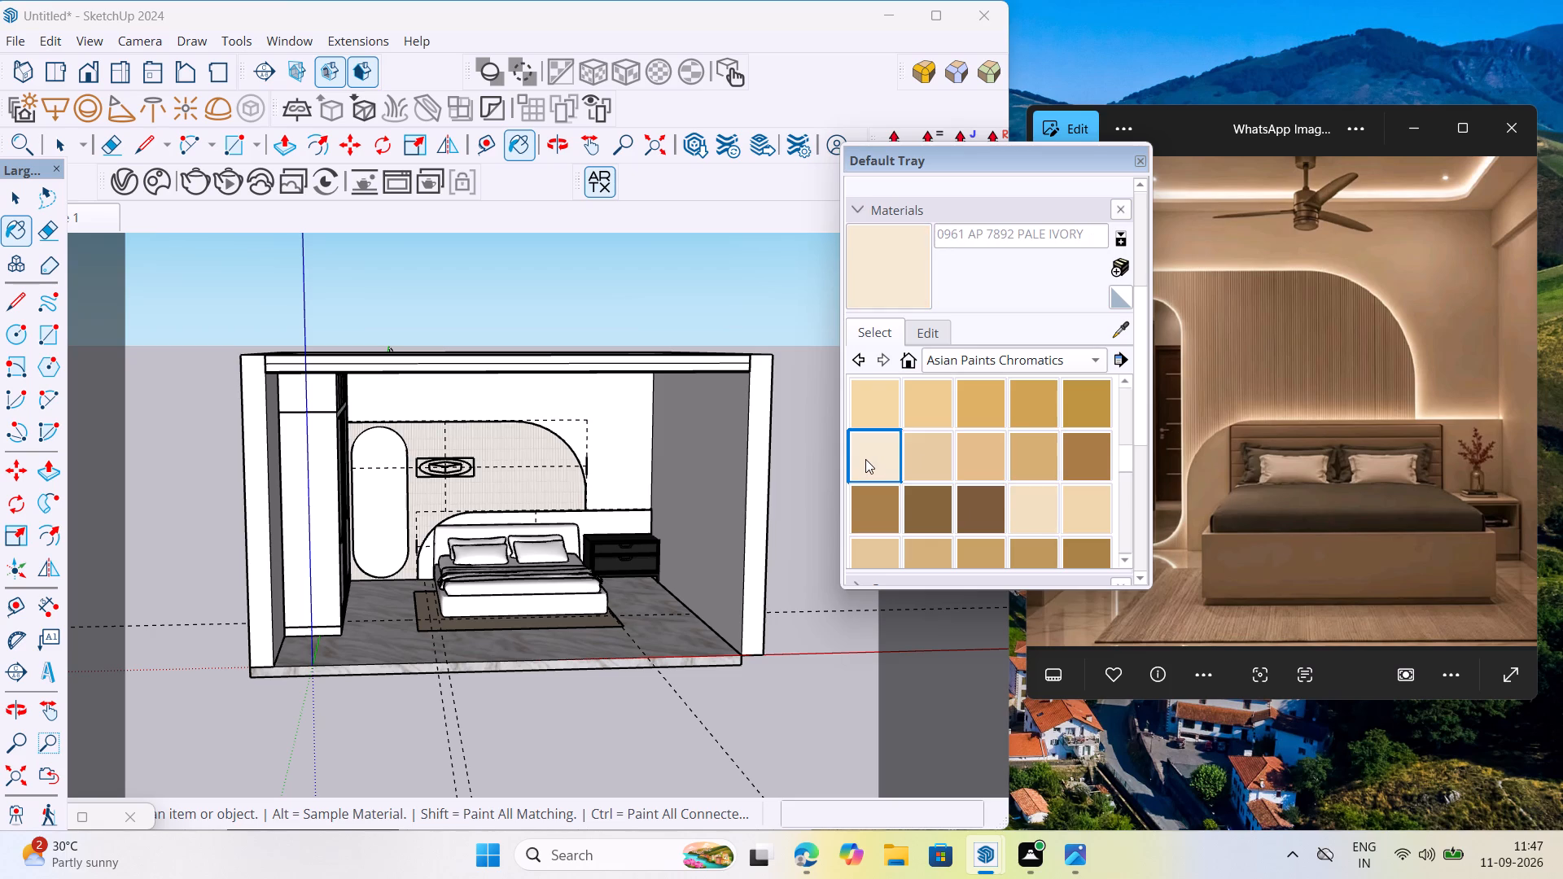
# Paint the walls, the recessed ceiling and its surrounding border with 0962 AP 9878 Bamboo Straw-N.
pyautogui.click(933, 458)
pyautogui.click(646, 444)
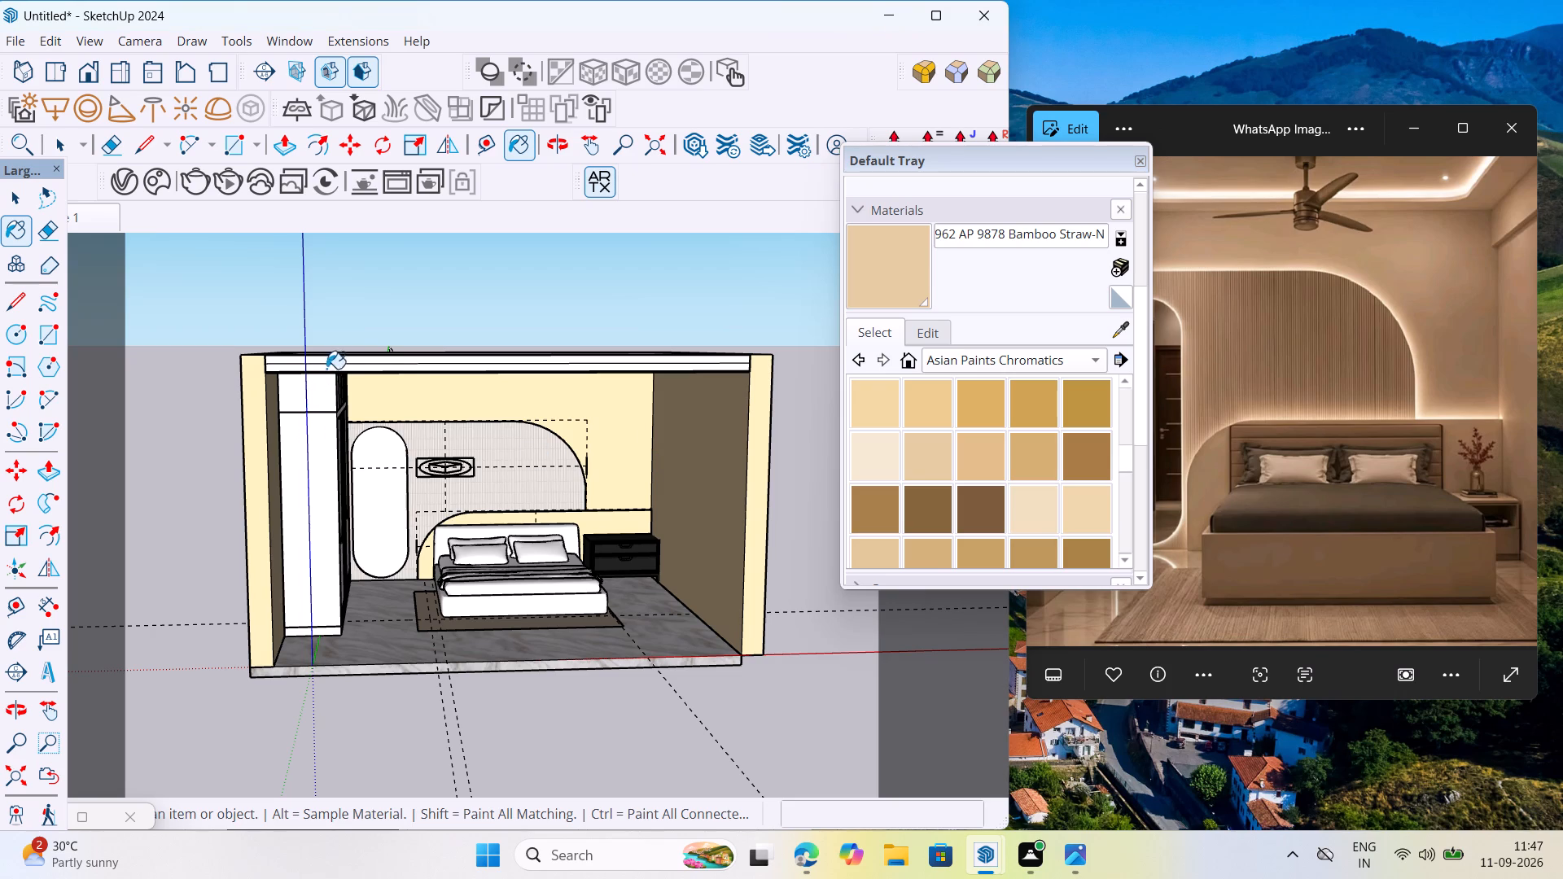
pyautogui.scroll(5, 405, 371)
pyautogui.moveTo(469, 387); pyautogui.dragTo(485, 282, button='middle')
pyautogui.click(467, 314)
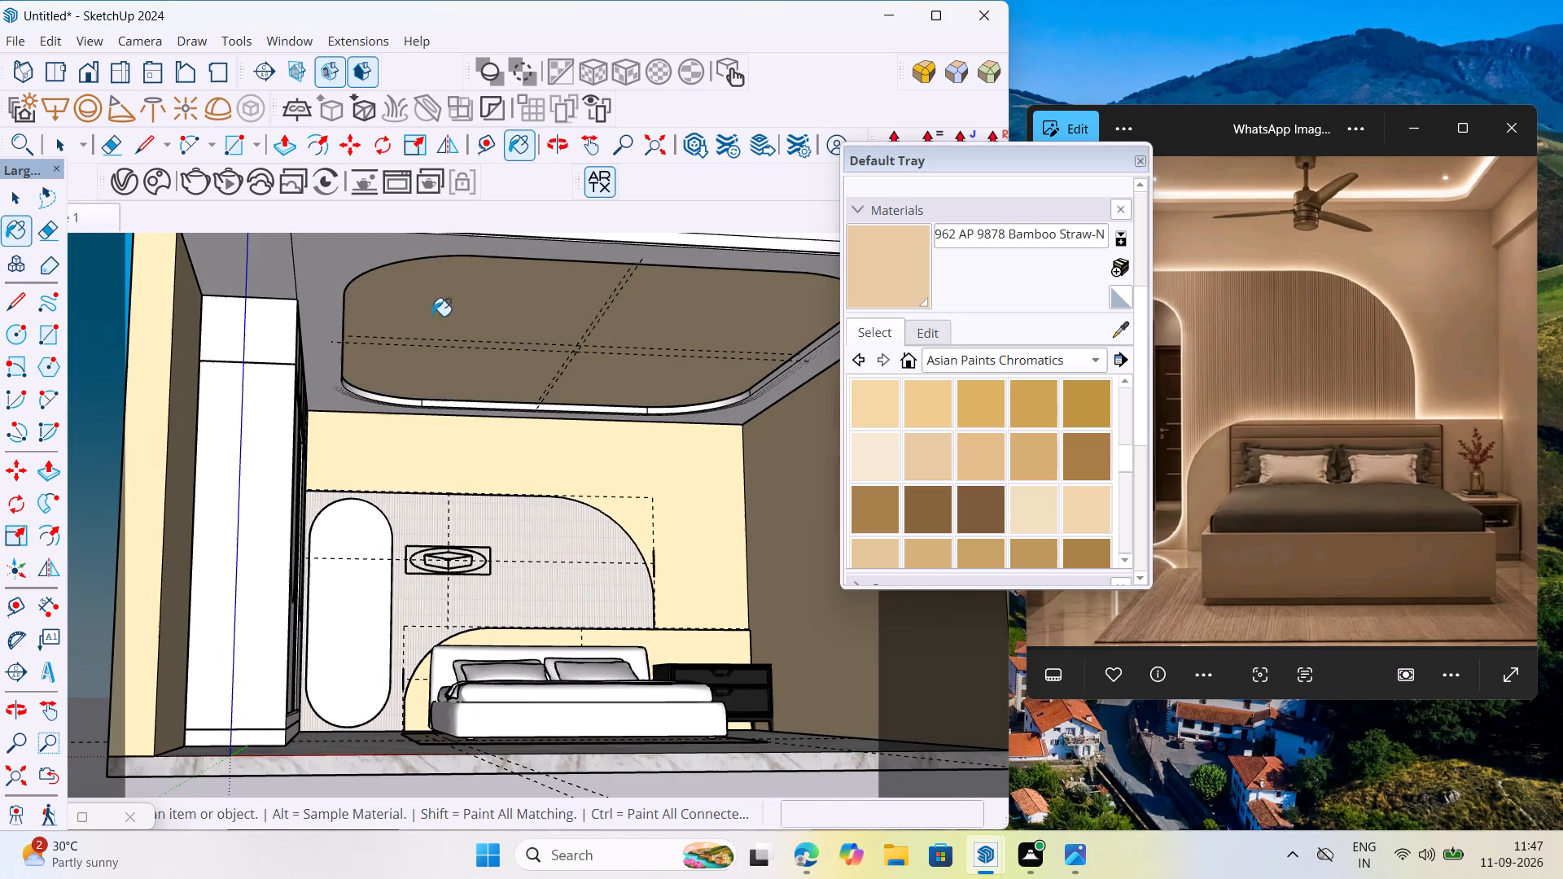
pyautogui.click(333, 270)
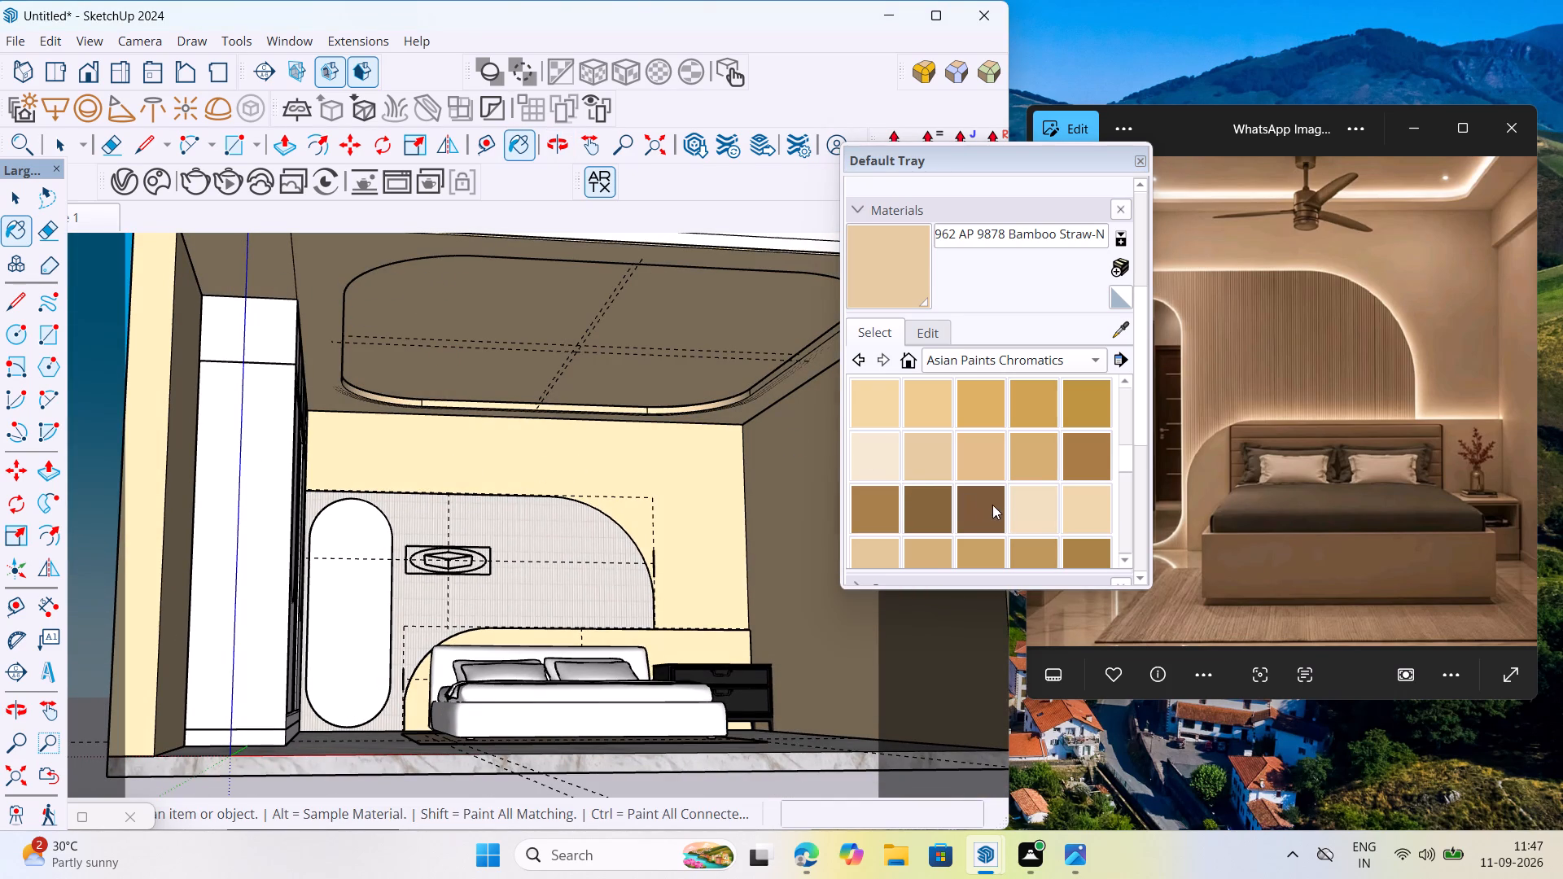
# Paint the walls, the recessed ceiling and its border with 0961 AP 7892 PALE IVORY.
pyautogui.click(1032, 508)
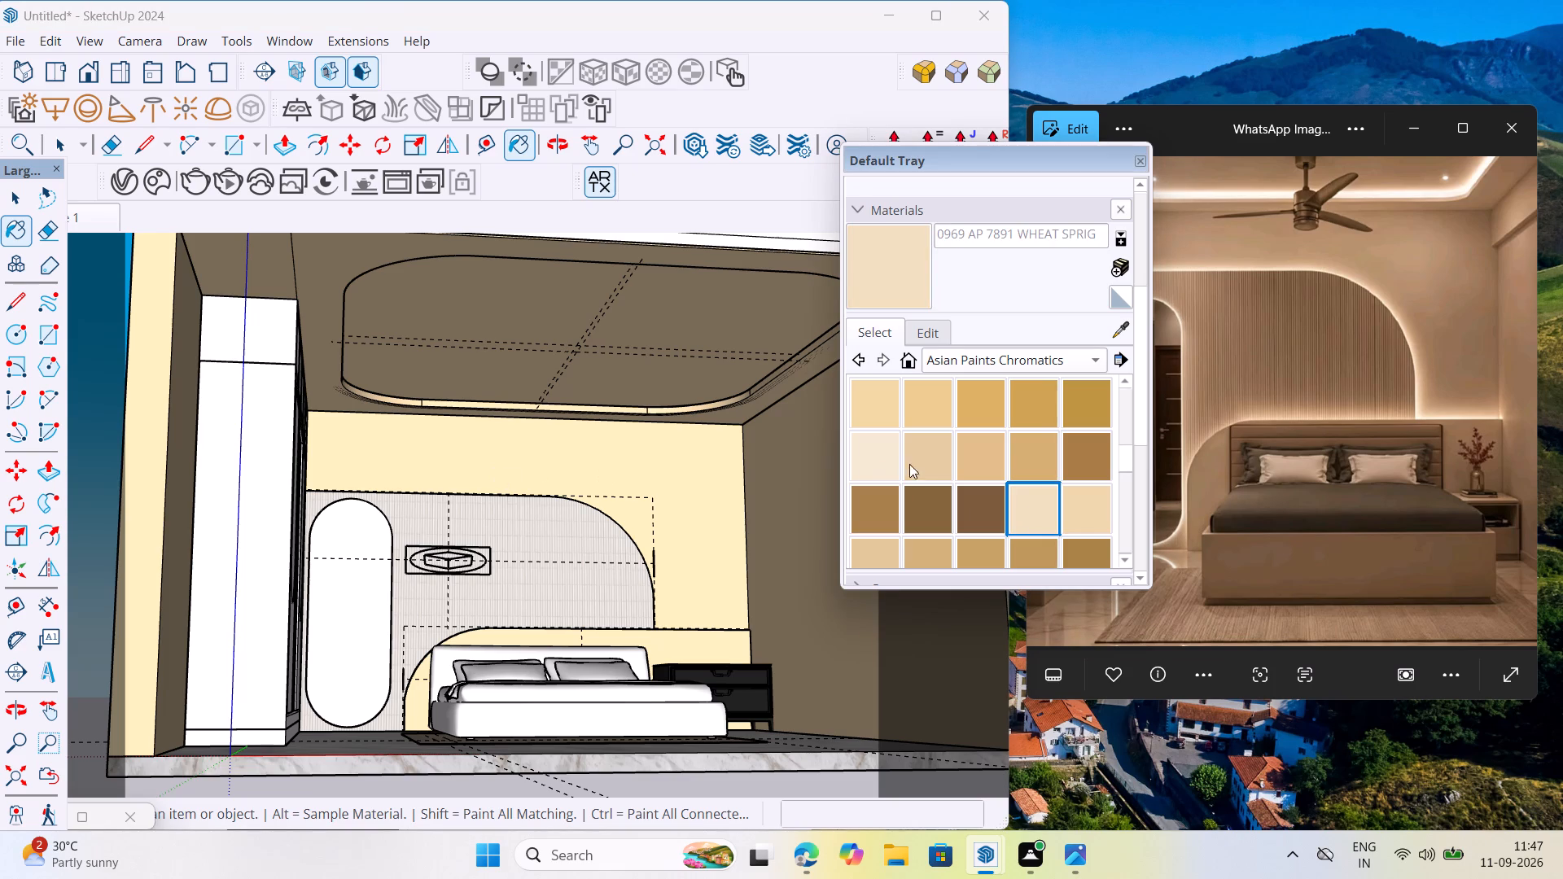
pyautogui.click(868, 448)
pyautogui.click(468, 461)
pyautogui.moveTo(466, 370); pyautogui.dragTo(471, 363)
pyautogui.moveTo(322, 308); pyautogui.dragTo(315, 311)
pyautogui.moveTo(320, 352); pyautogui.dragTo(332, 354)
pyautogui.moveTo(364, 381); pyautogui.dragTo(367, 391)
pyautogui.click(384, 405)
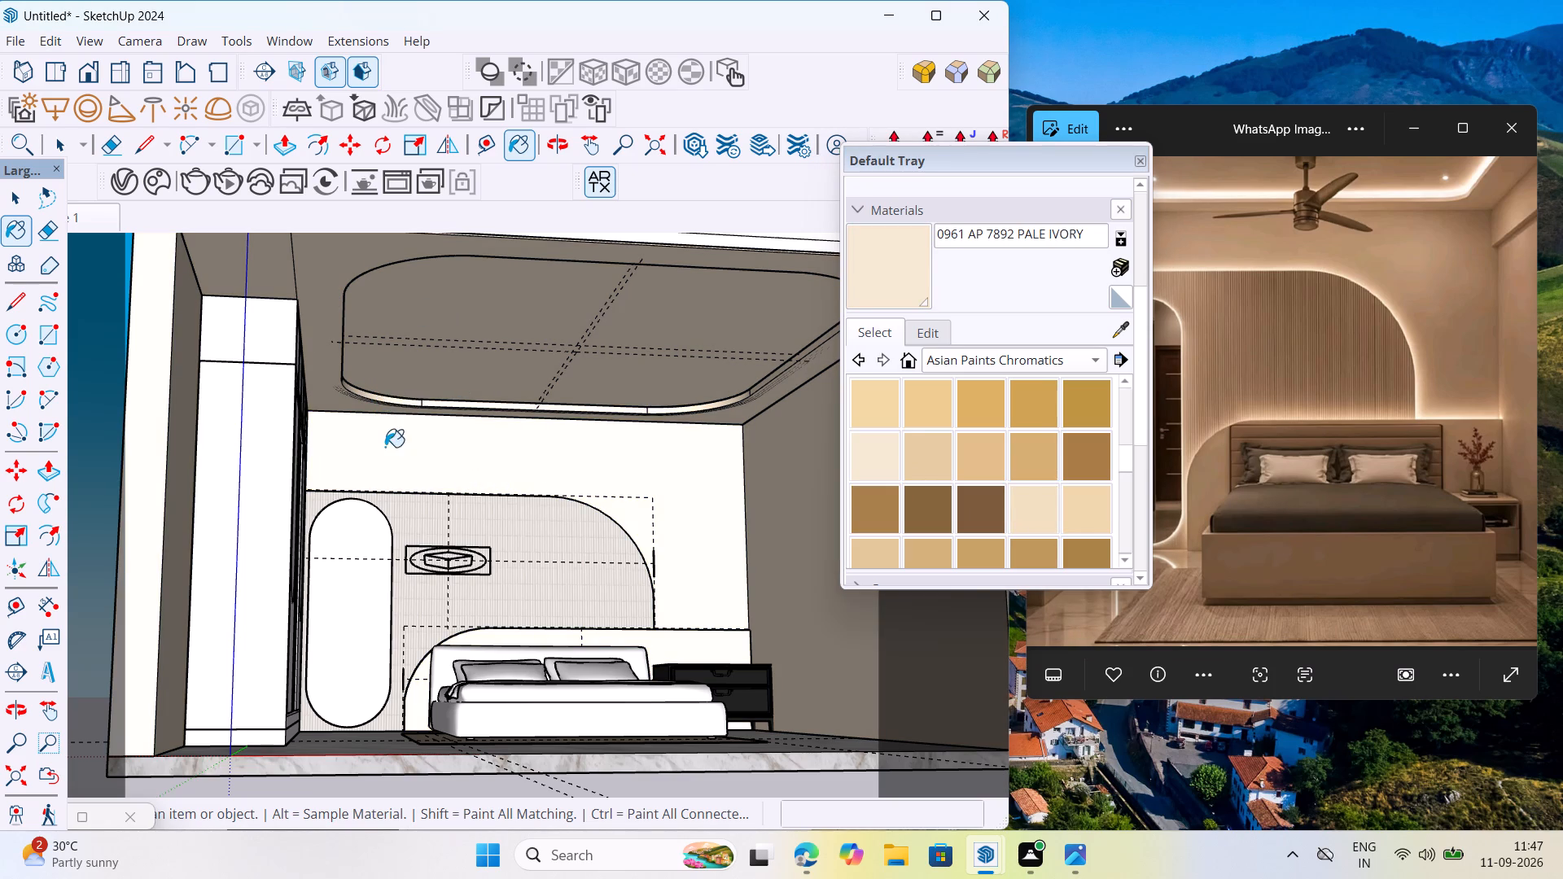
# Go over the ceiling above the wardrobe, including the border and curved recess edge, with the Pale Ivory paint.
pyautogui.scroll(-4, 385, 453)
pyautogui.scroll(5, 411, 500)
pyautogui.moveTo(407, 489); pyautogui.dragTo(220, 518, button='middle')
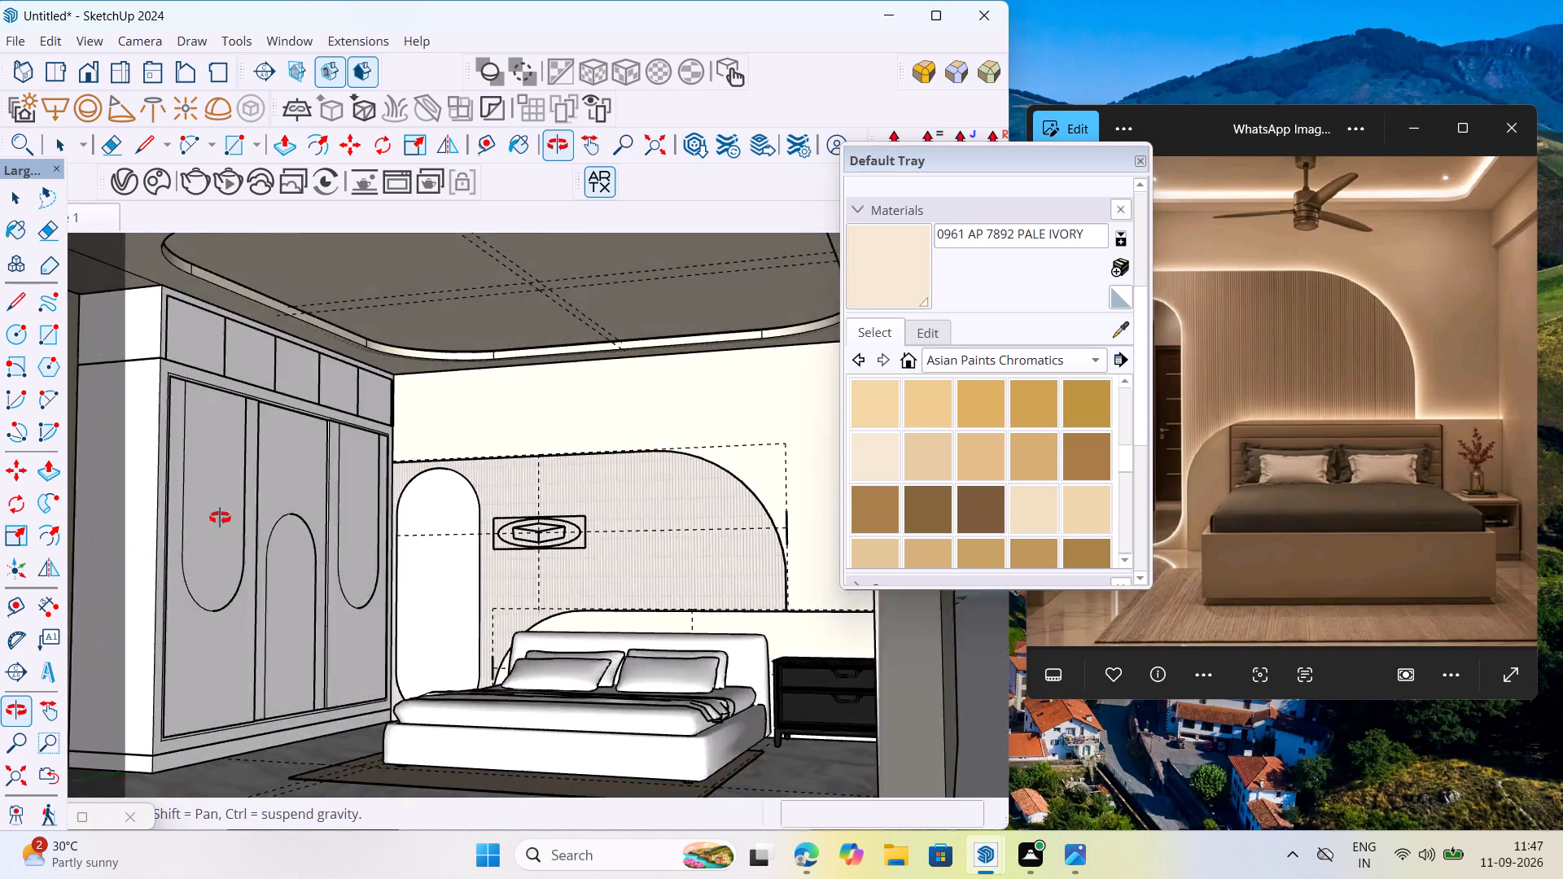
pyautogui.moveTo(220, 518); pyautogui.dragTo(231, 453, button='middle')
pyautogui.scroll(-1, 228, 427)
pyautogui.scroll(7, 267, 307)
pyautogui.click(281, 308)
pyautogui.click(280, 361)
pyautogui.click(440, 423)
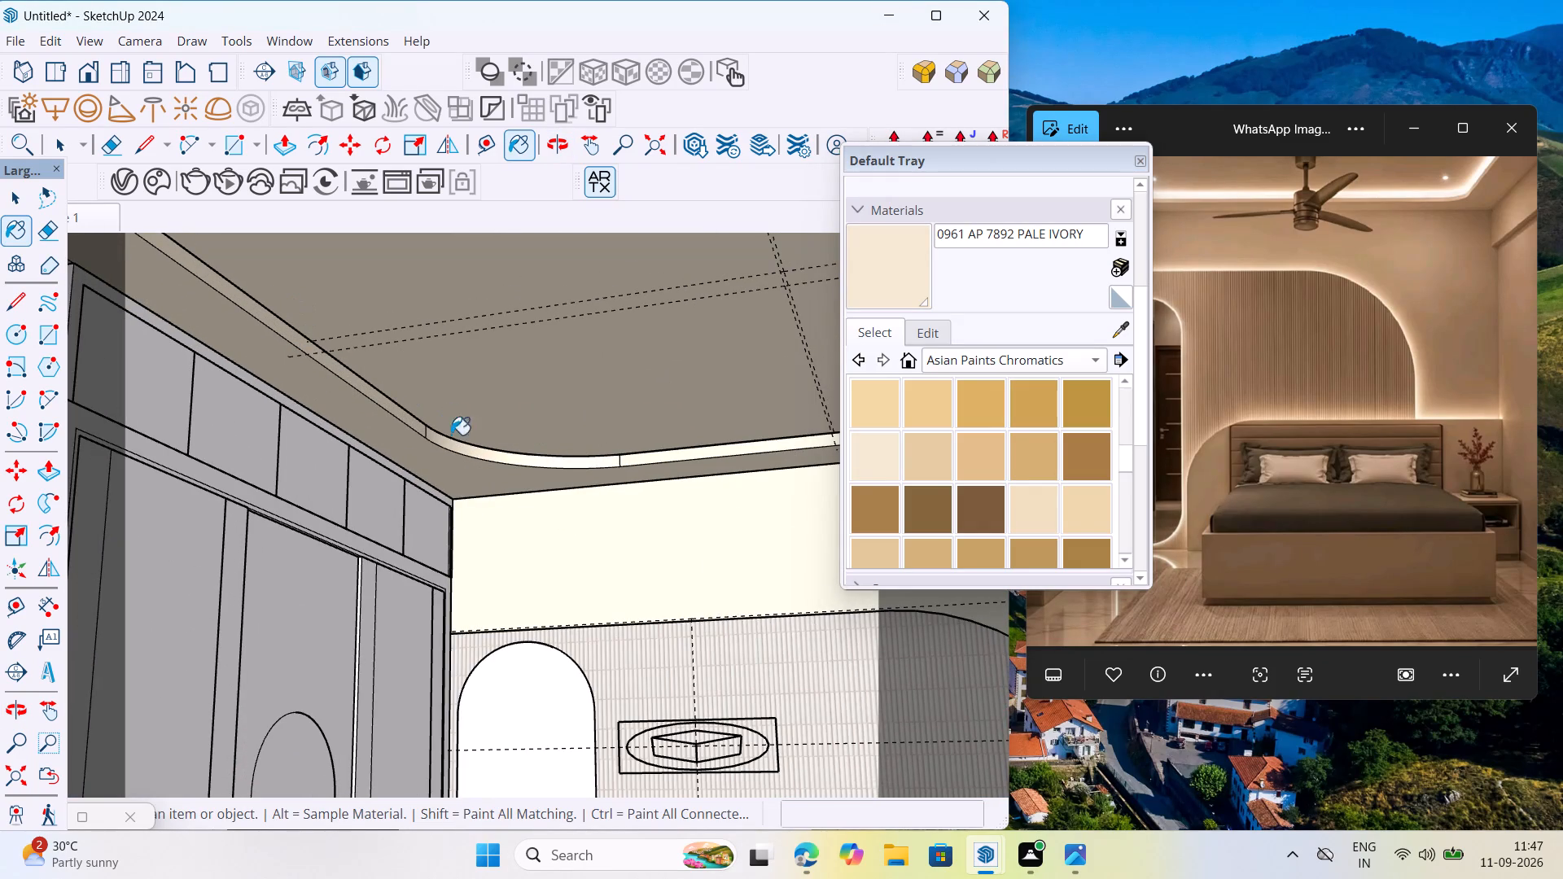
pyautogui.moveTo(518, 474); pyautogui.dragTo(530, 464)
pyautogui.moveTo(551, 461); pyautogui.dragTo(563, 457)
pyautogui.moveTo(543, 459); pyautogui.dragTo(406, 417)
pyautogui.click(375, 411)
pyautogui.click(305, 349)
# Paint the three rounded insets on the wardrobe doors with 0964 AP 9880 Jaiphal Dust-N, keeping the reference image visible.
pyautogui.moveTo(1014, 164); pyautogui.dragTo(802, 150)
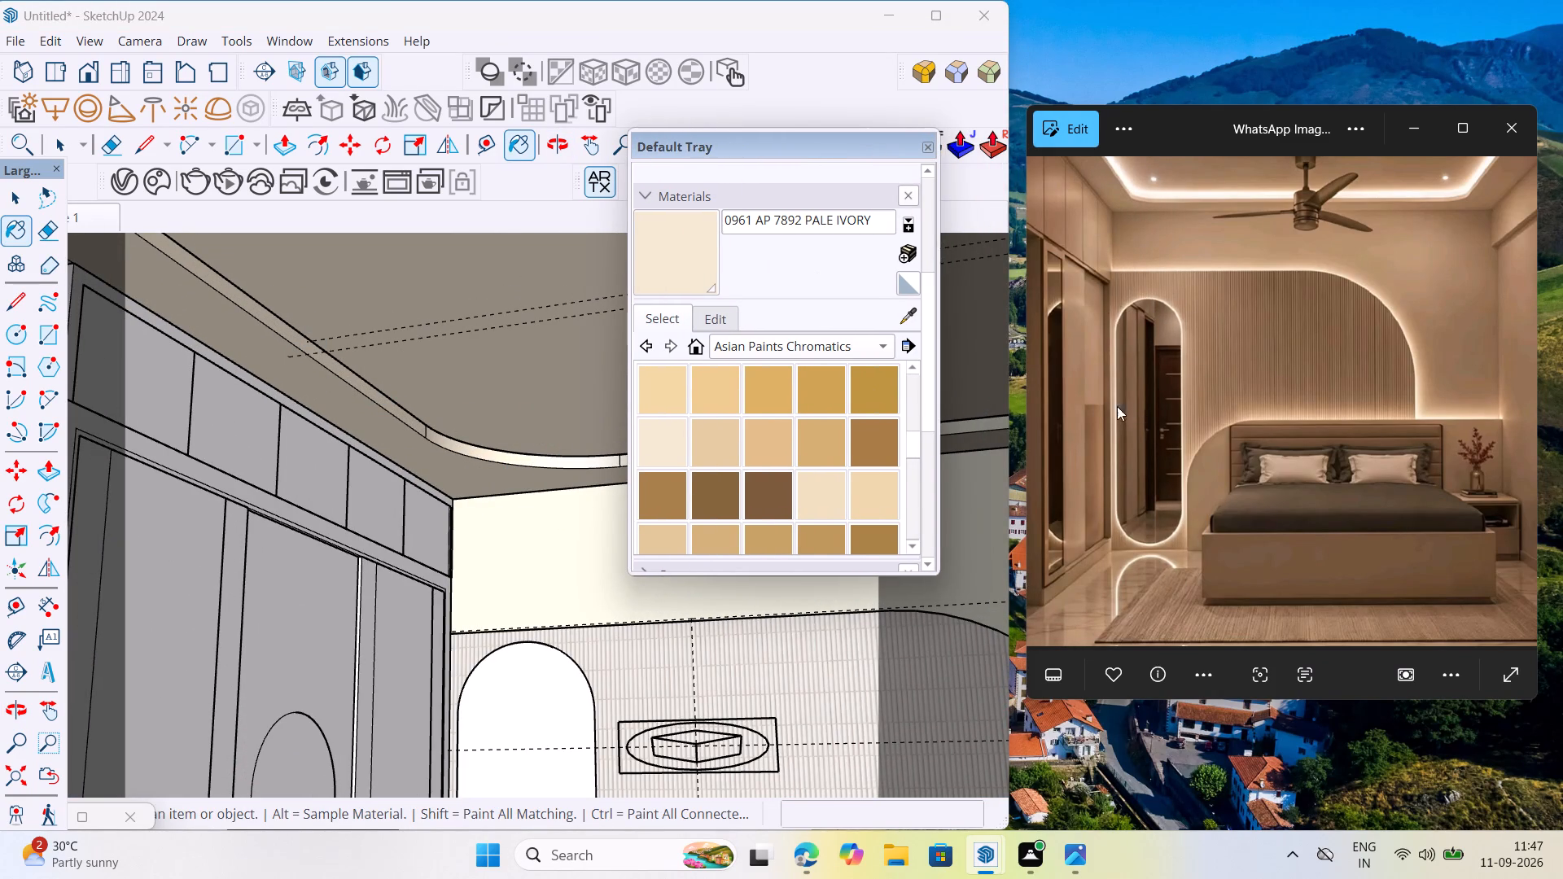
pyautogui.click(825, 443)
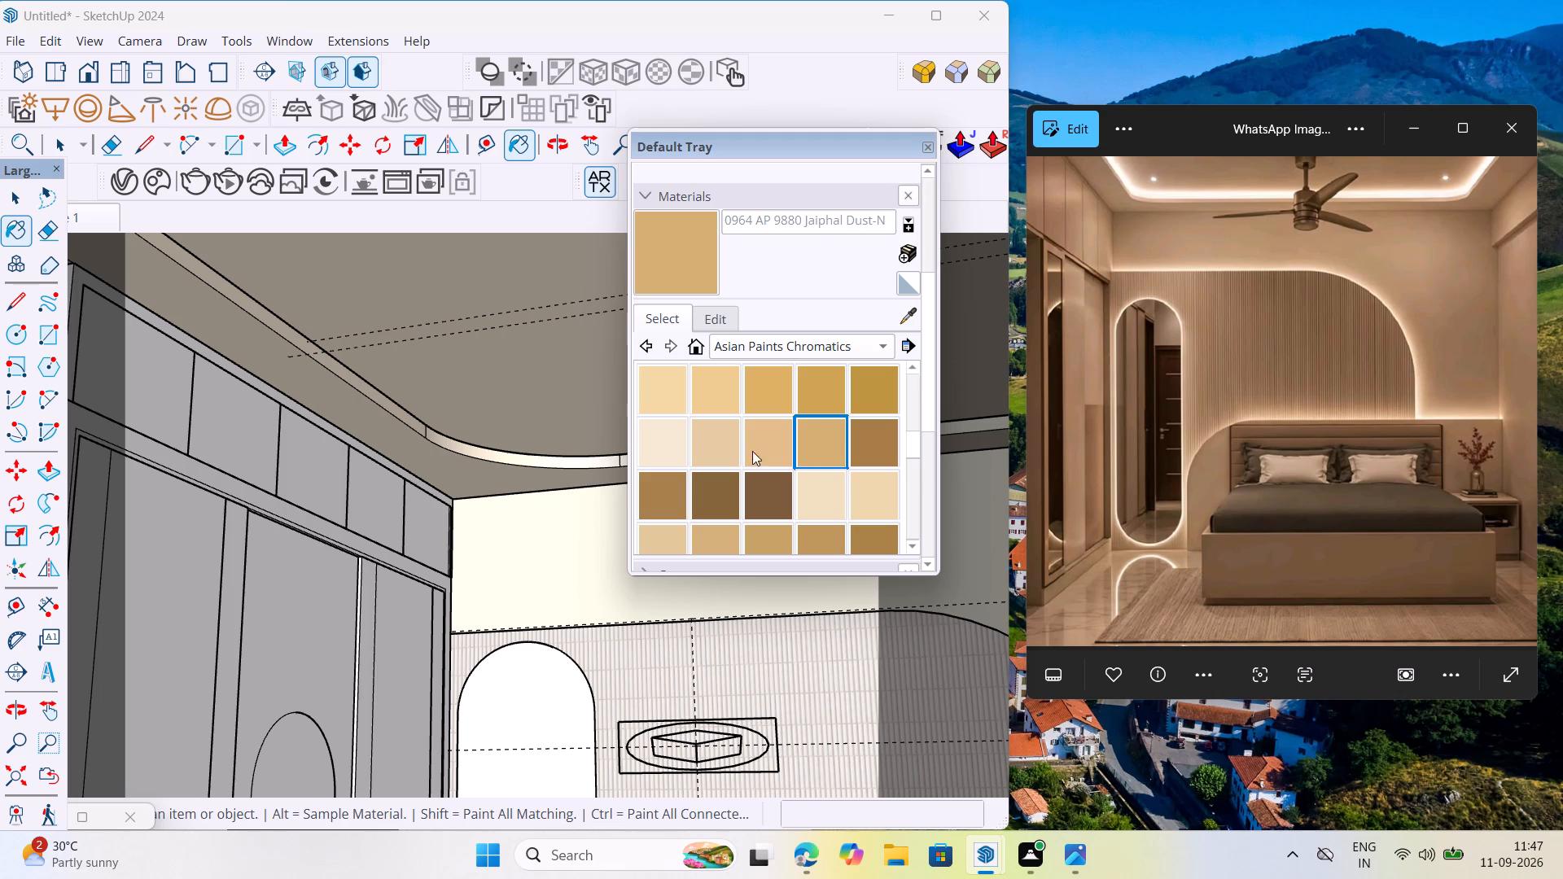
pyautogui.scroll(-7, 444, 445)
pyautogui.scroll(5, 302, 585)
pyautogui.click(366, 544)
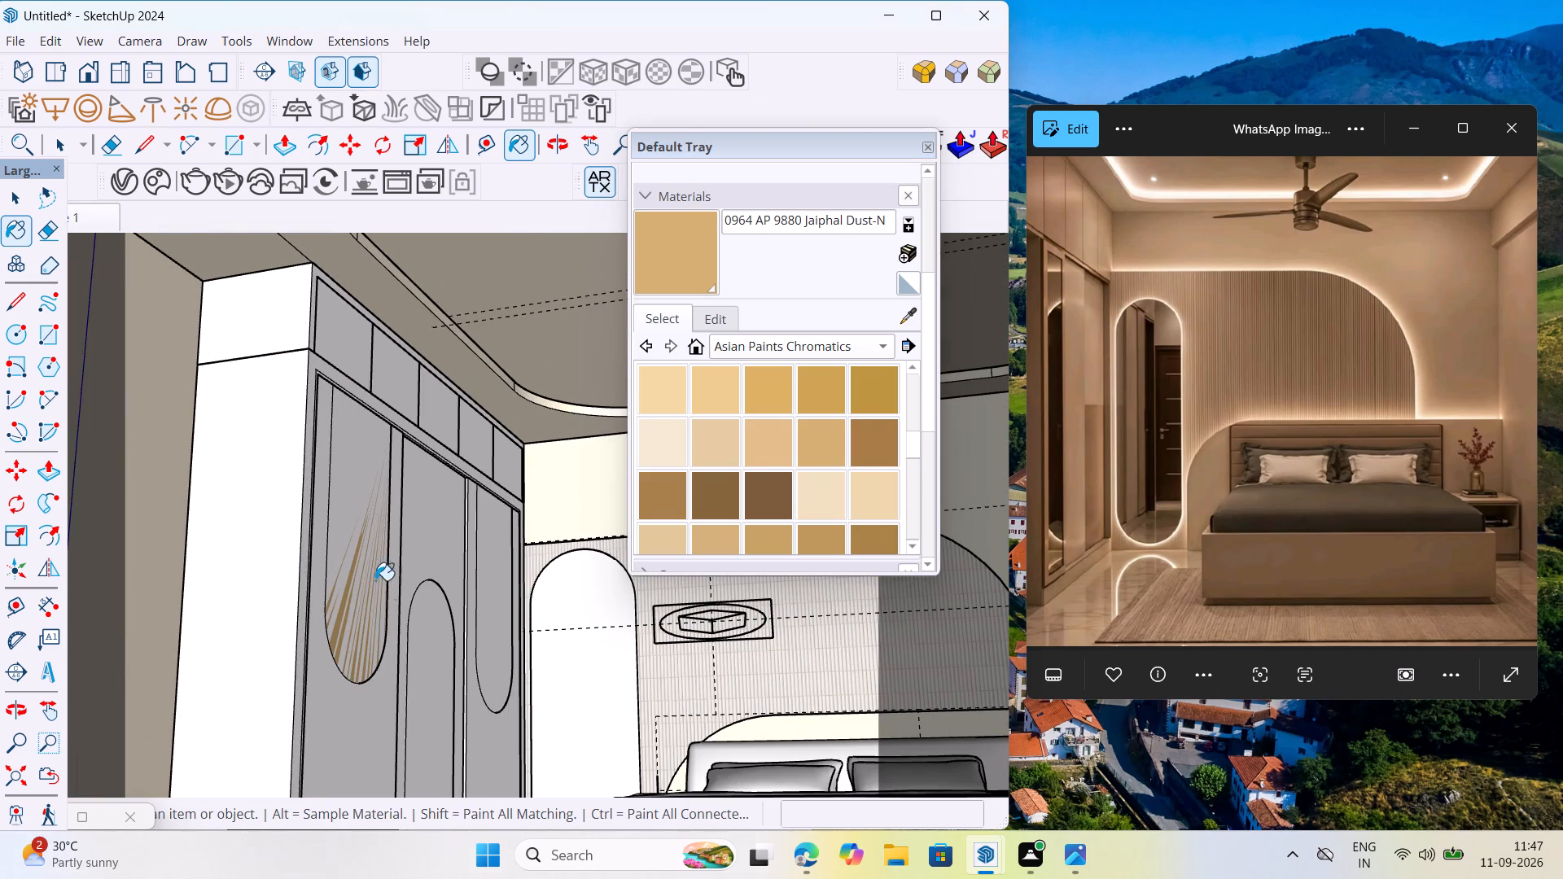
pyautogui.click(439, 677)
pyautogui.click(495, 624)
# Examine the painted wardrobe door insets from several angles to check how the colour shows on their faces.
pyautogui.scroll(1, 424, 588)
pyautogui.moveTo(425, 588); pyautogui.dragTo(359, 617, button='middle')
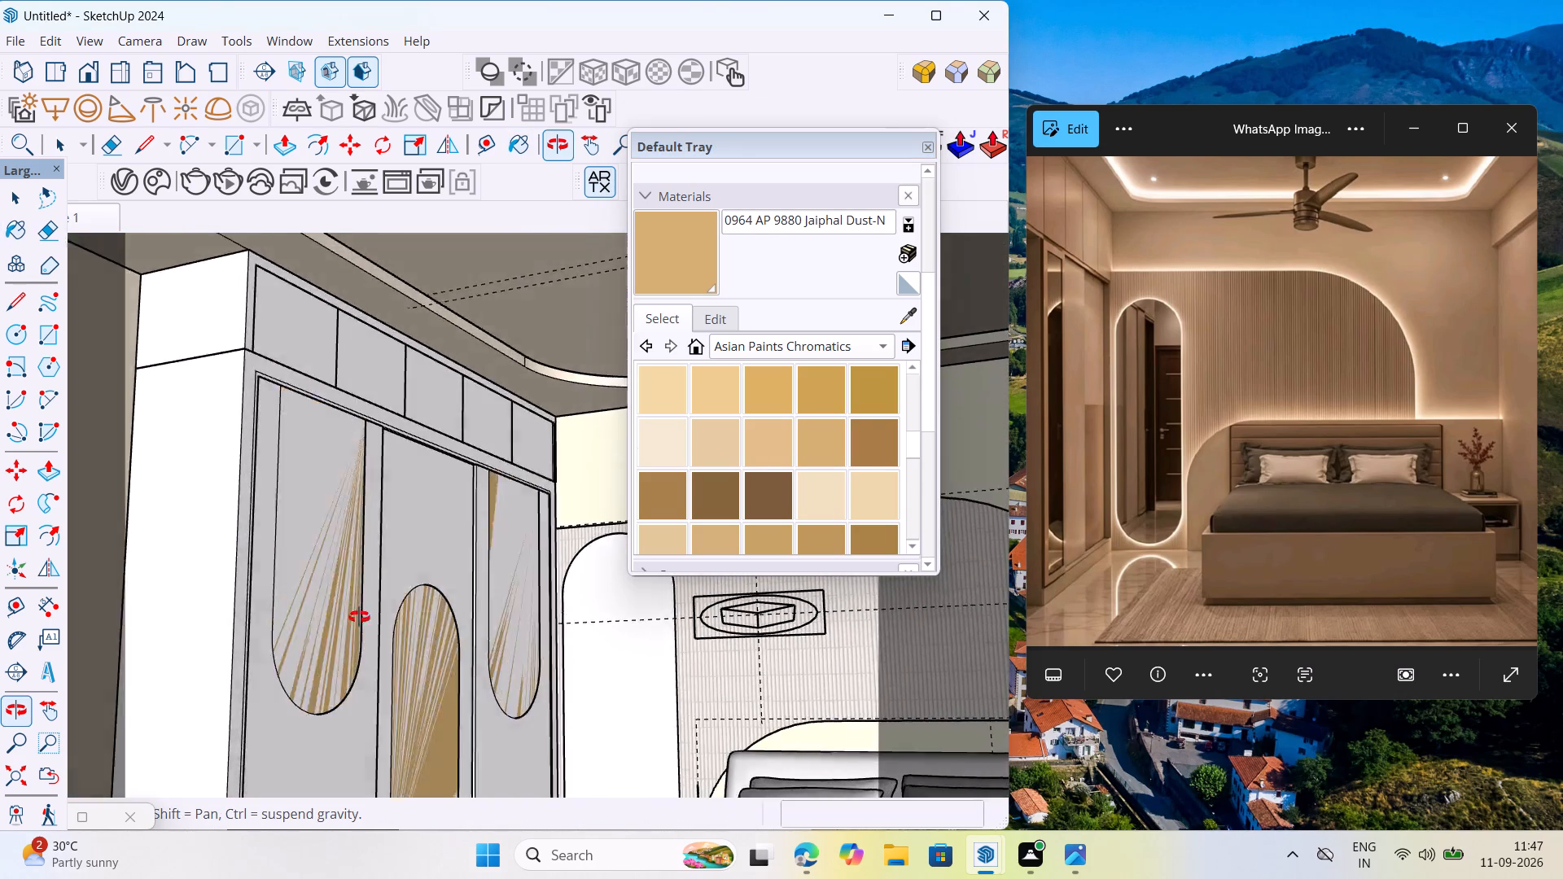
pyautogui.moveTo(359, 617); pyautogui.dragTo(284, 653, button='middle')
pyautogui.scroll(-7, 301, 461)
pyautogui.moveTo(357, 610); pyautogui.dragTo(410, 645, button='middle')
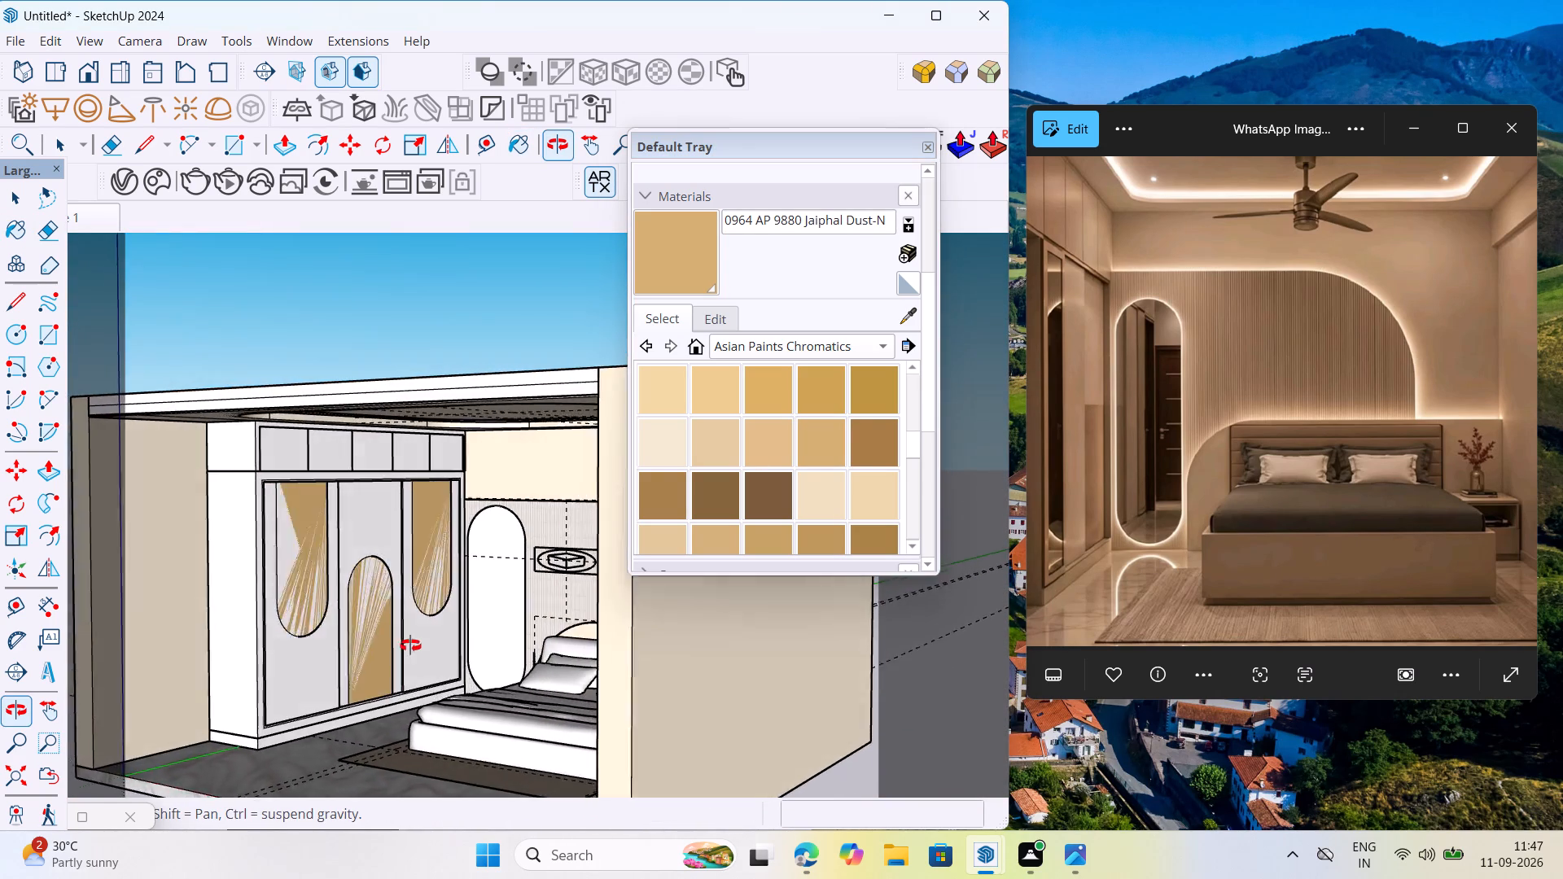
pyautogui.moveTo(410, 645); pyautogui.dragTo(435, 632, button='middle')
pyautogui.scroll(6, 335, 546)
pyautogui.scroll(-6, 307, 510)
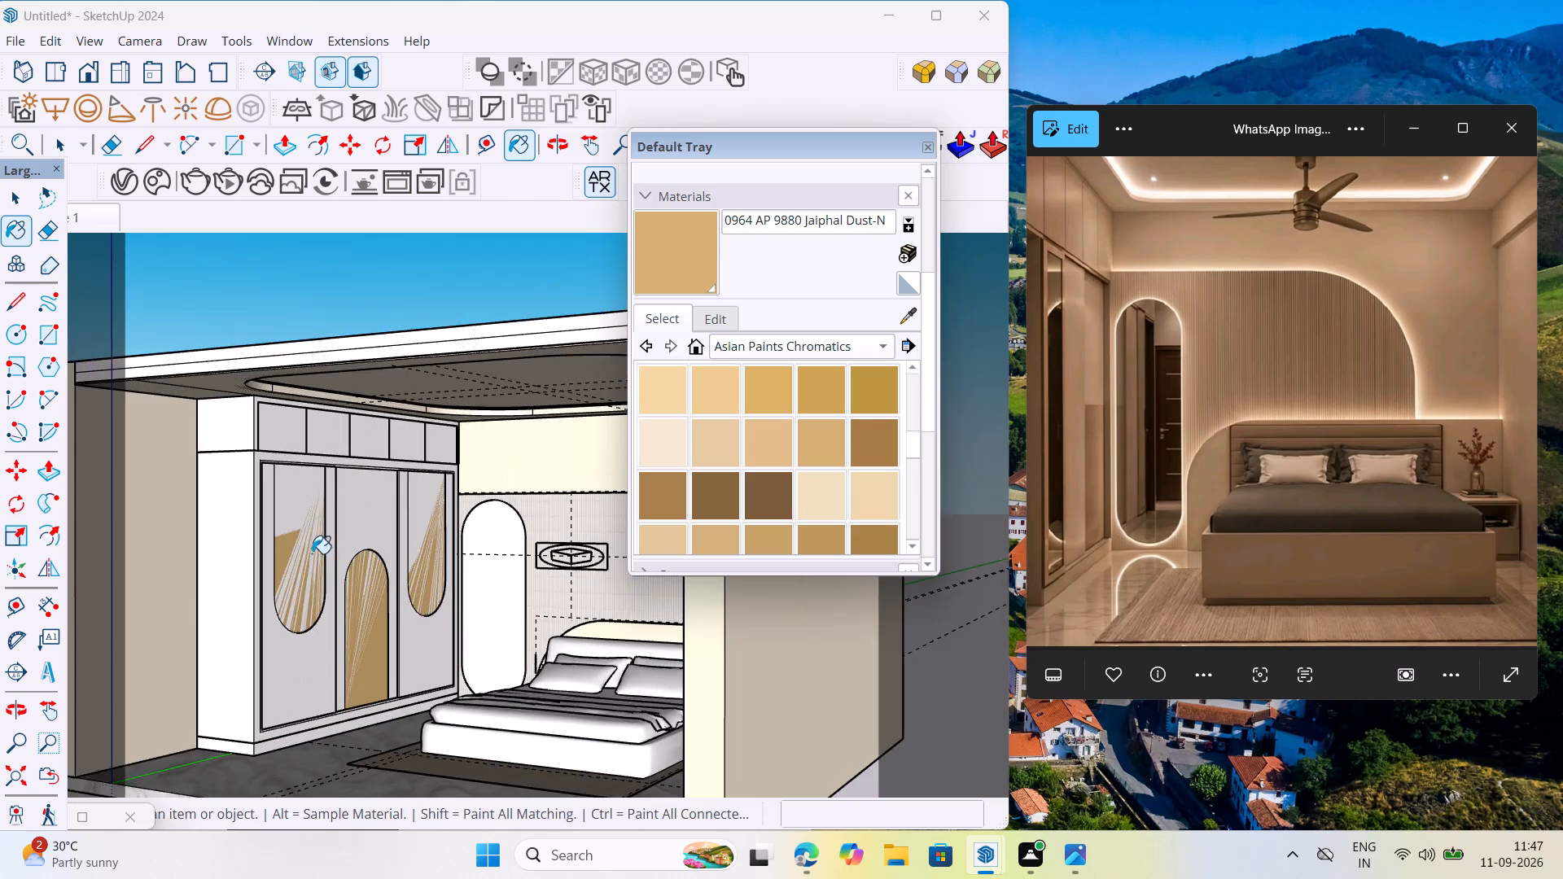
pyautogui.scroll(1, 291, 551)
pyautogui.moveTo(291, 551); pyautogui.dragTo(344, 569, button='middle')
pyautogui.rightClick(298, 296)
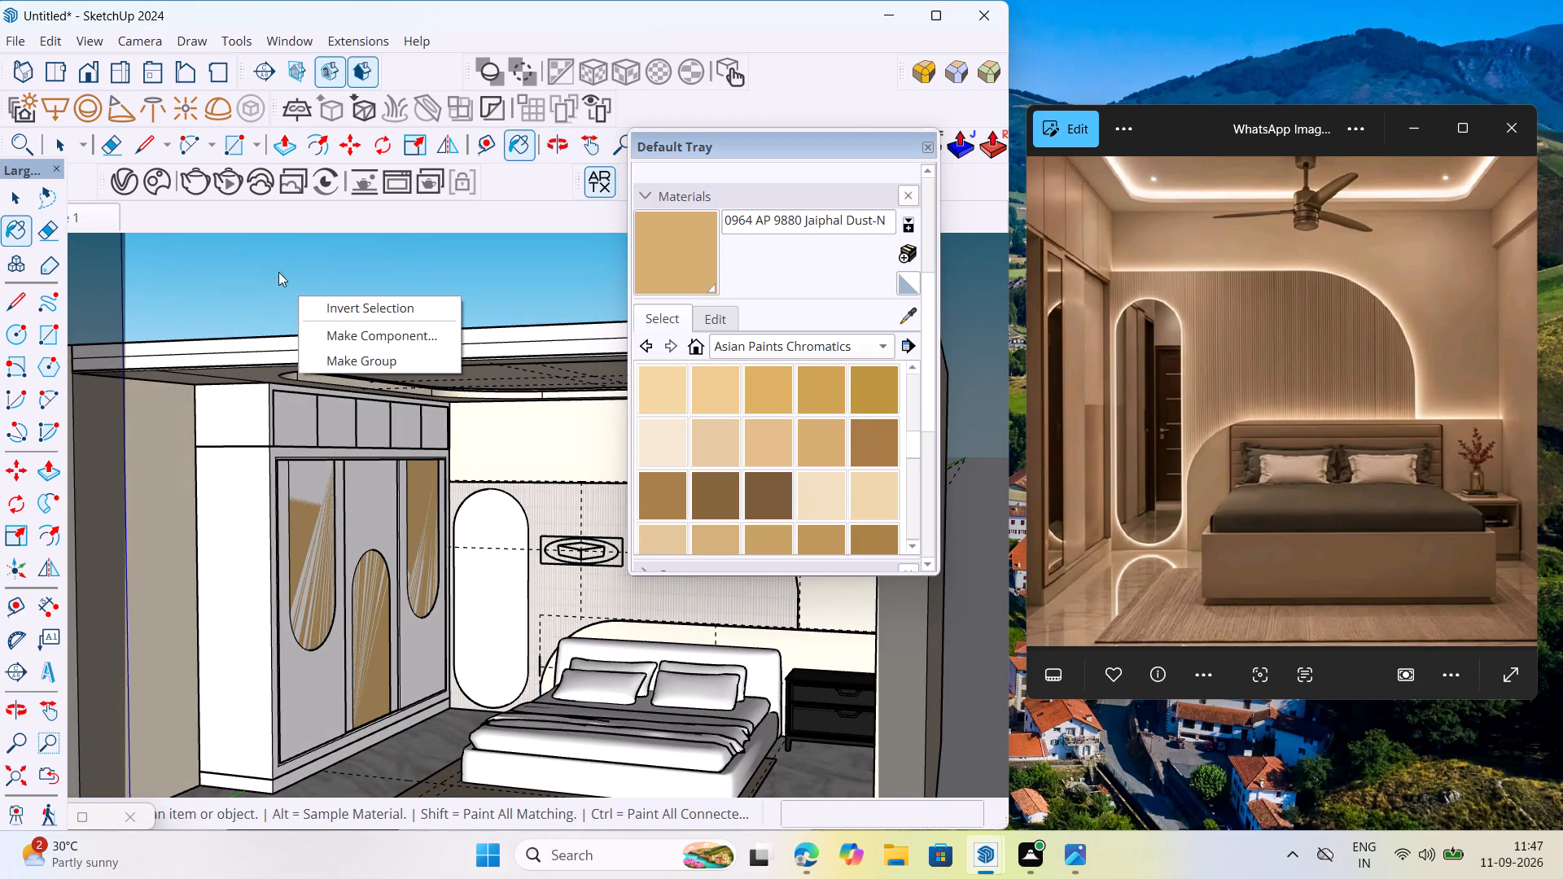
# Open the wardrobe's first rounded door inset for editing, extrude its face outward 1 mm with Push/Pull, and close the group.
pyautogui.click(12, 195)
pyautogui.scroll(5, 258, 554)
pyautogui.click(326, 555)
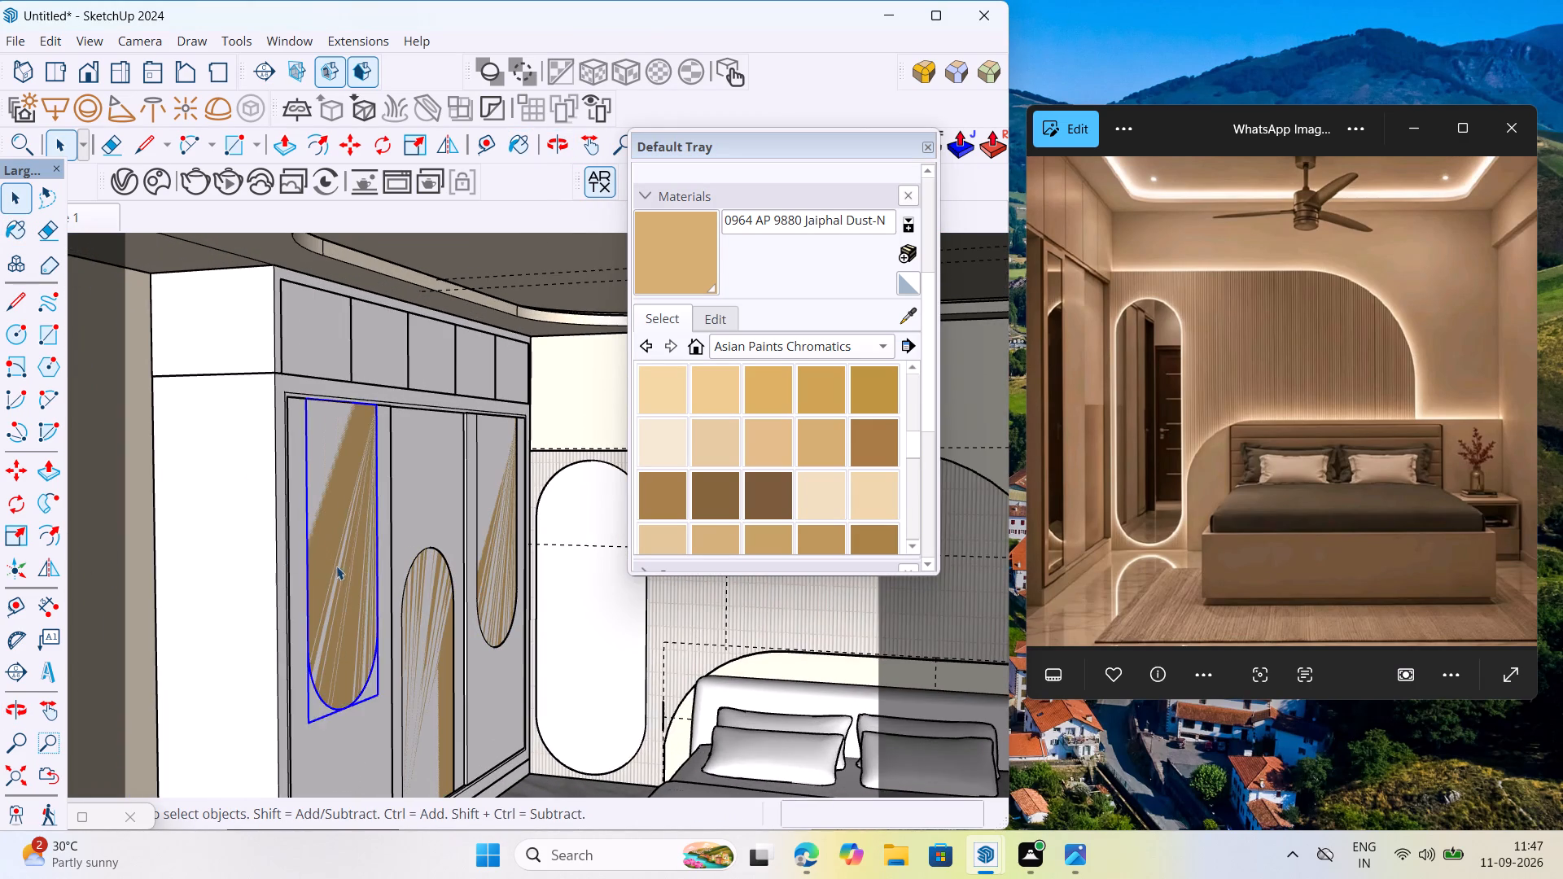
pyautogui.scroll(10, 341, 625)
pyautogui.tripleClick(332, 636)
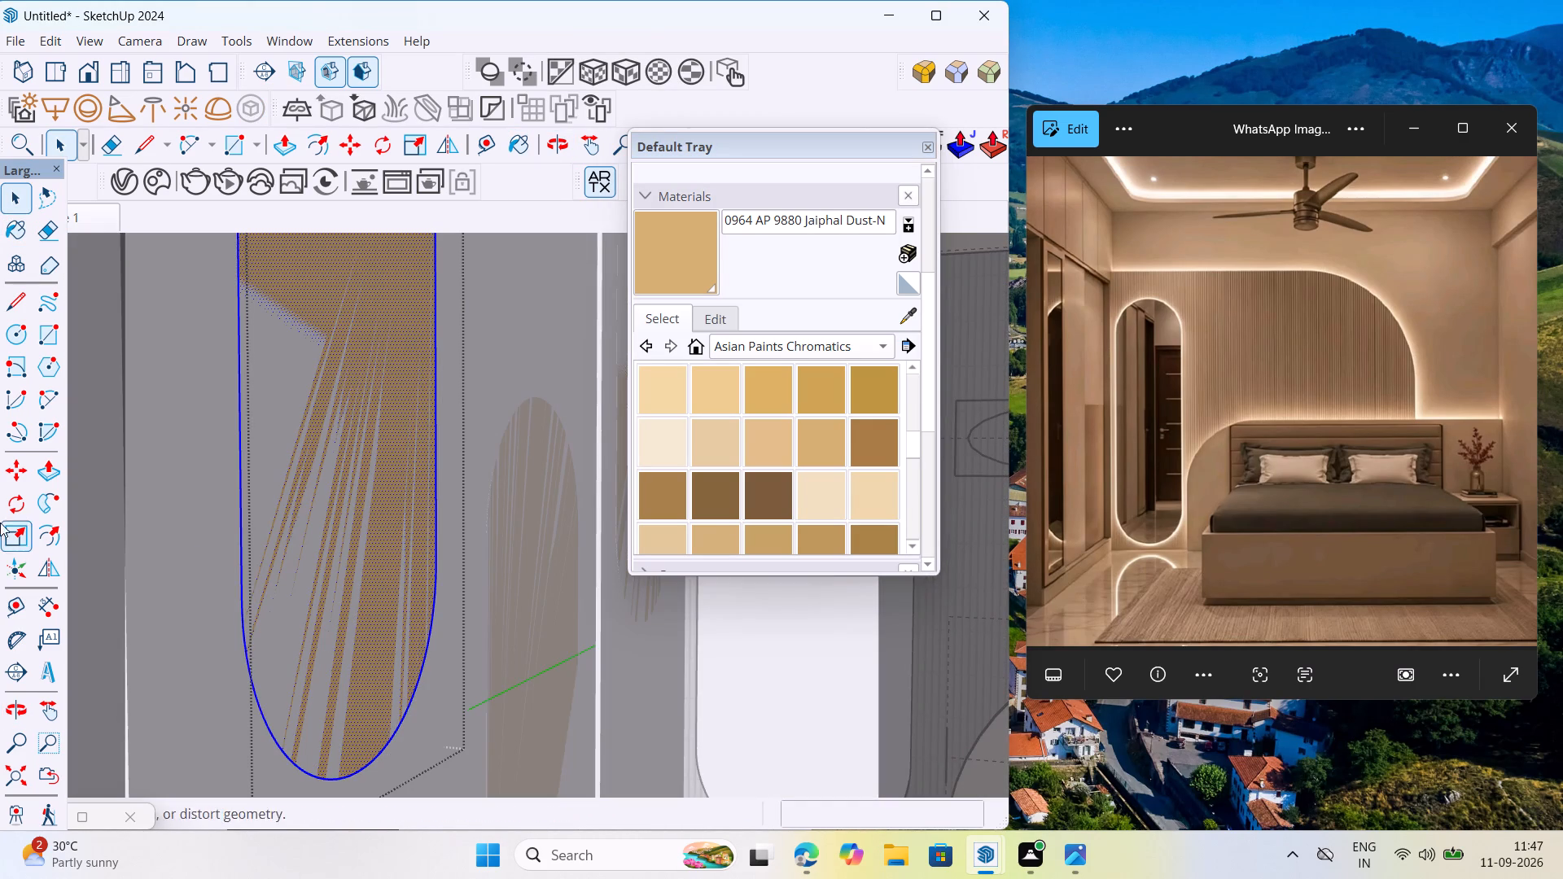
pyautogui.click(46, 465)
pyautogui.click(314, 531)
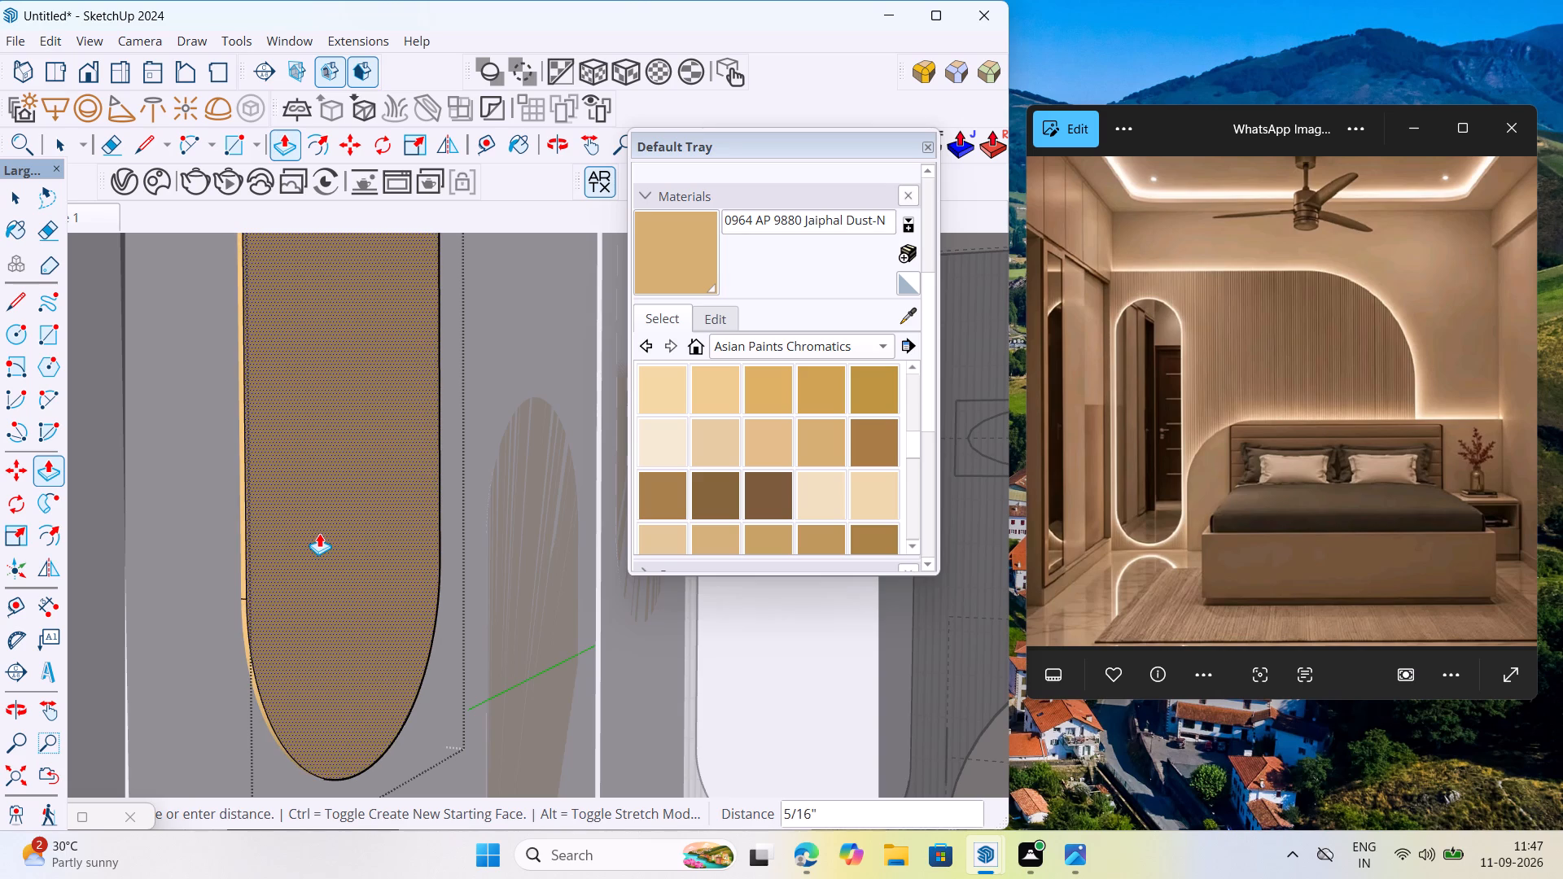
pyautogui.write('1MM')
pyautogui.press('Return')
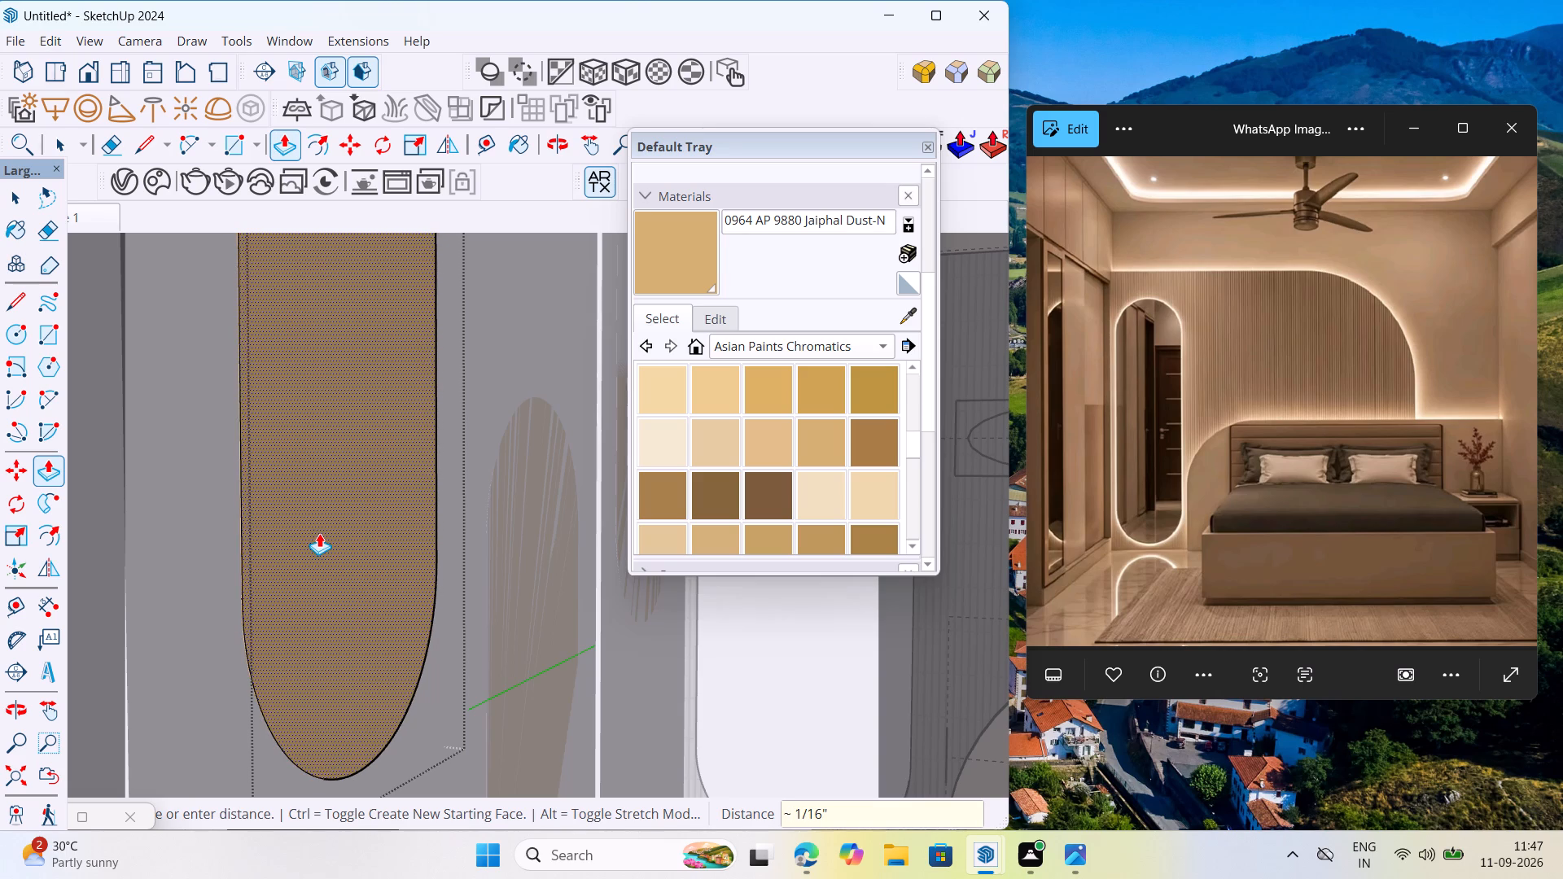
pyautogui.scroll(-13, 355, 522)
pyautogui.scroll(2, 422, 604)
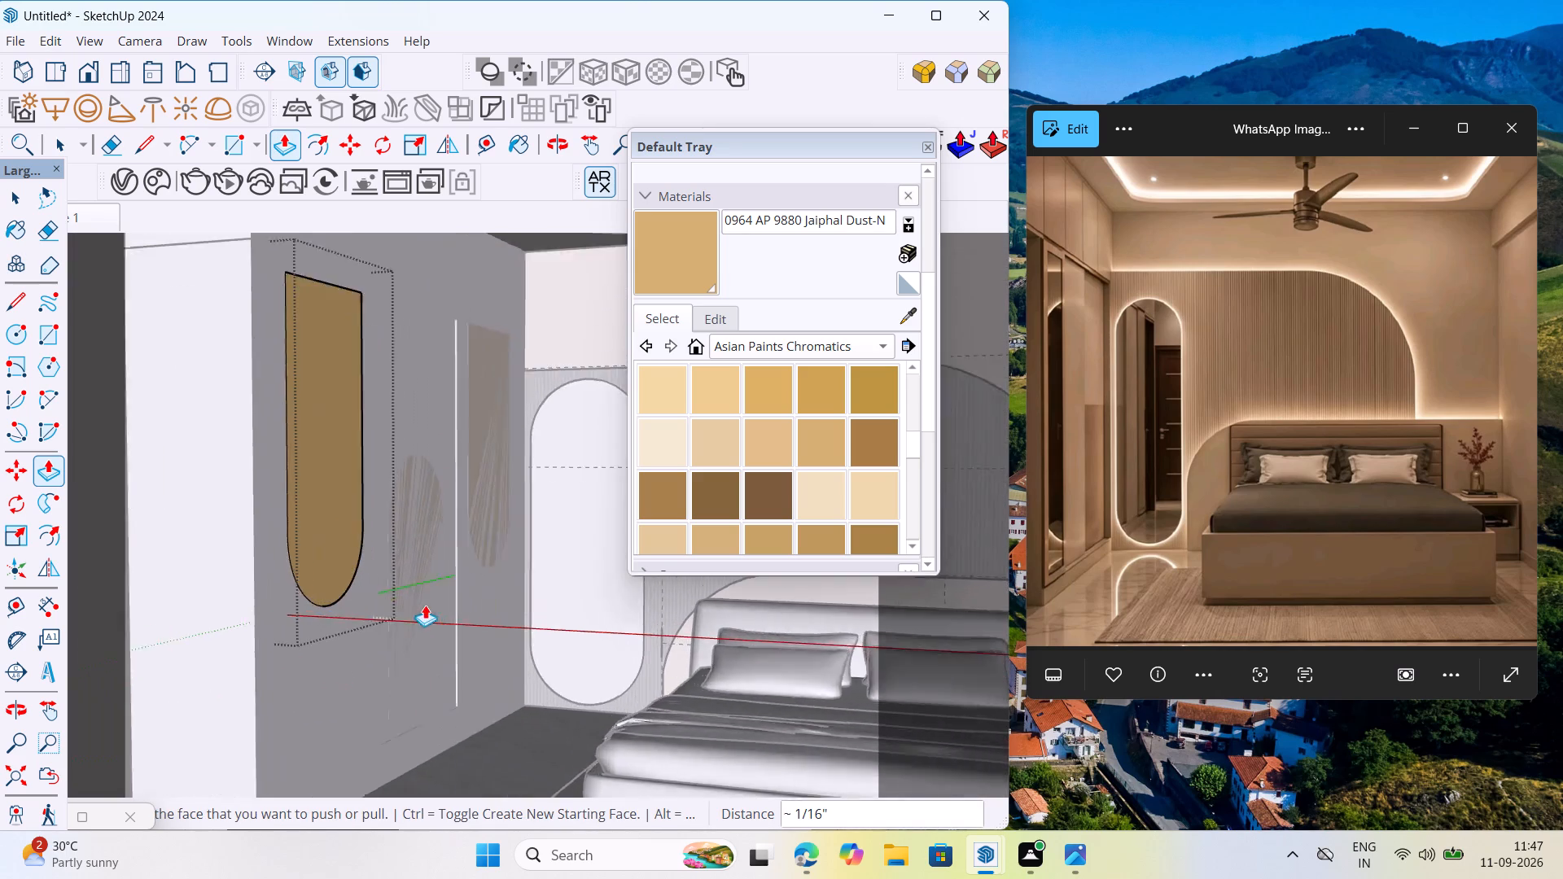
pyautogui.scroll(3, 425, 605)
pyautogui.scroll(-7, 401, 577)
pyautogui.scroll(-7, 366, 654)
pyautogui.rightClick(305, 368)
pyautogui.click(348, 376)
# Open the middle wardrobe door's arched inset for editing, extrude its face outward 1 mm with Push/Pull, and close the group.
pyautogui.scroll(2, 379, 669)
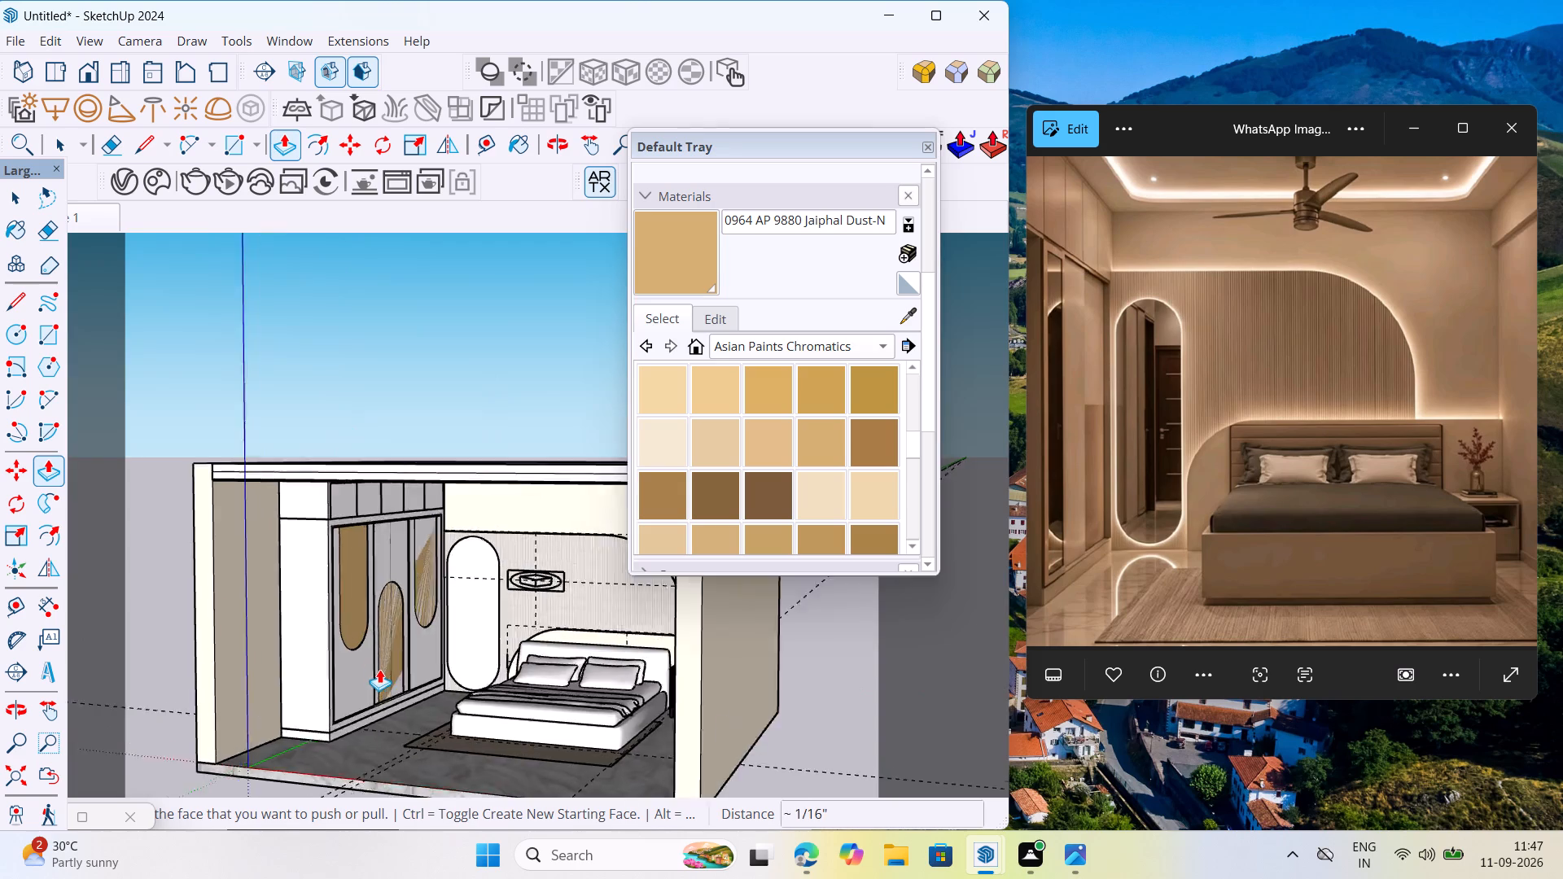
pyautogui.scroll(11, 379, 669)
pyautogui.click(387, 611)
pyautogui.doubleClick(415, 581)
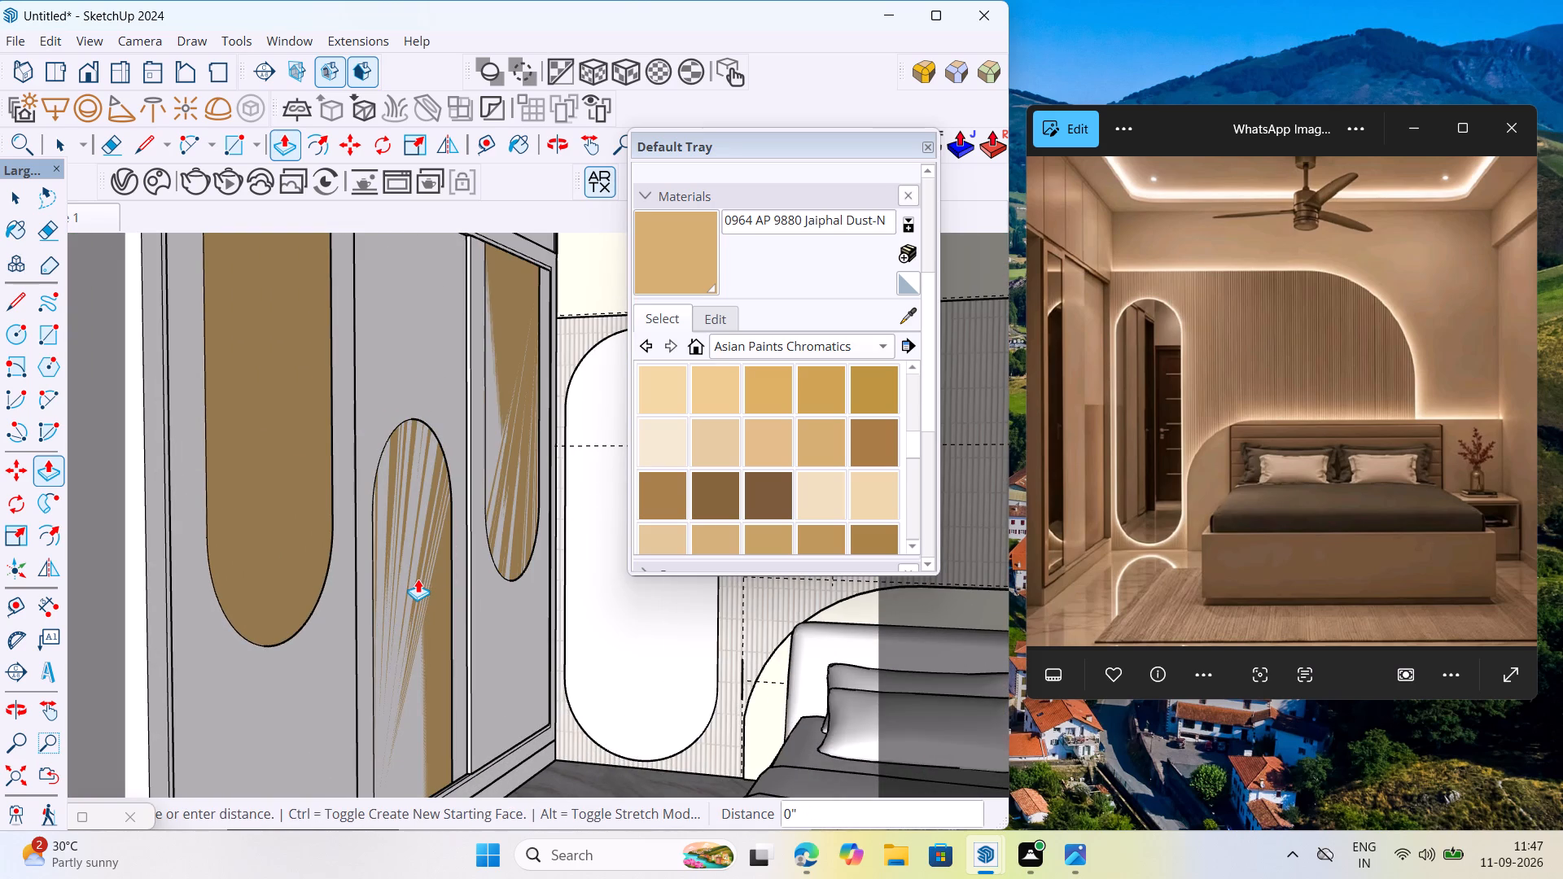
pyautogui.press('space')
pyautogui.tripleClick(415, 582)
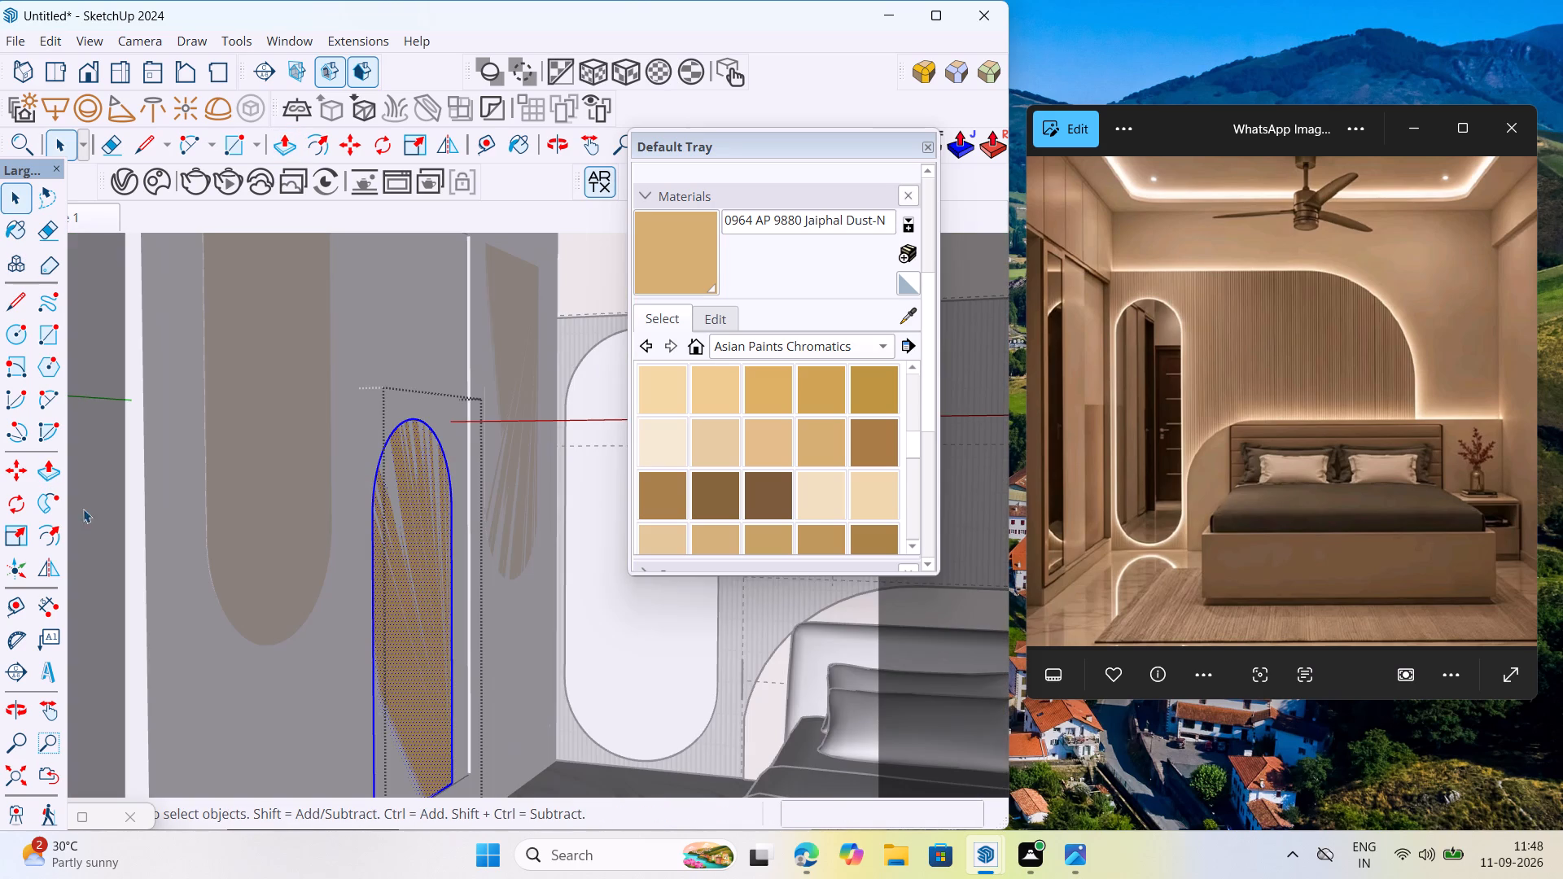
pyautogui.click(37, 467)
pyautogui.click(422, 549)
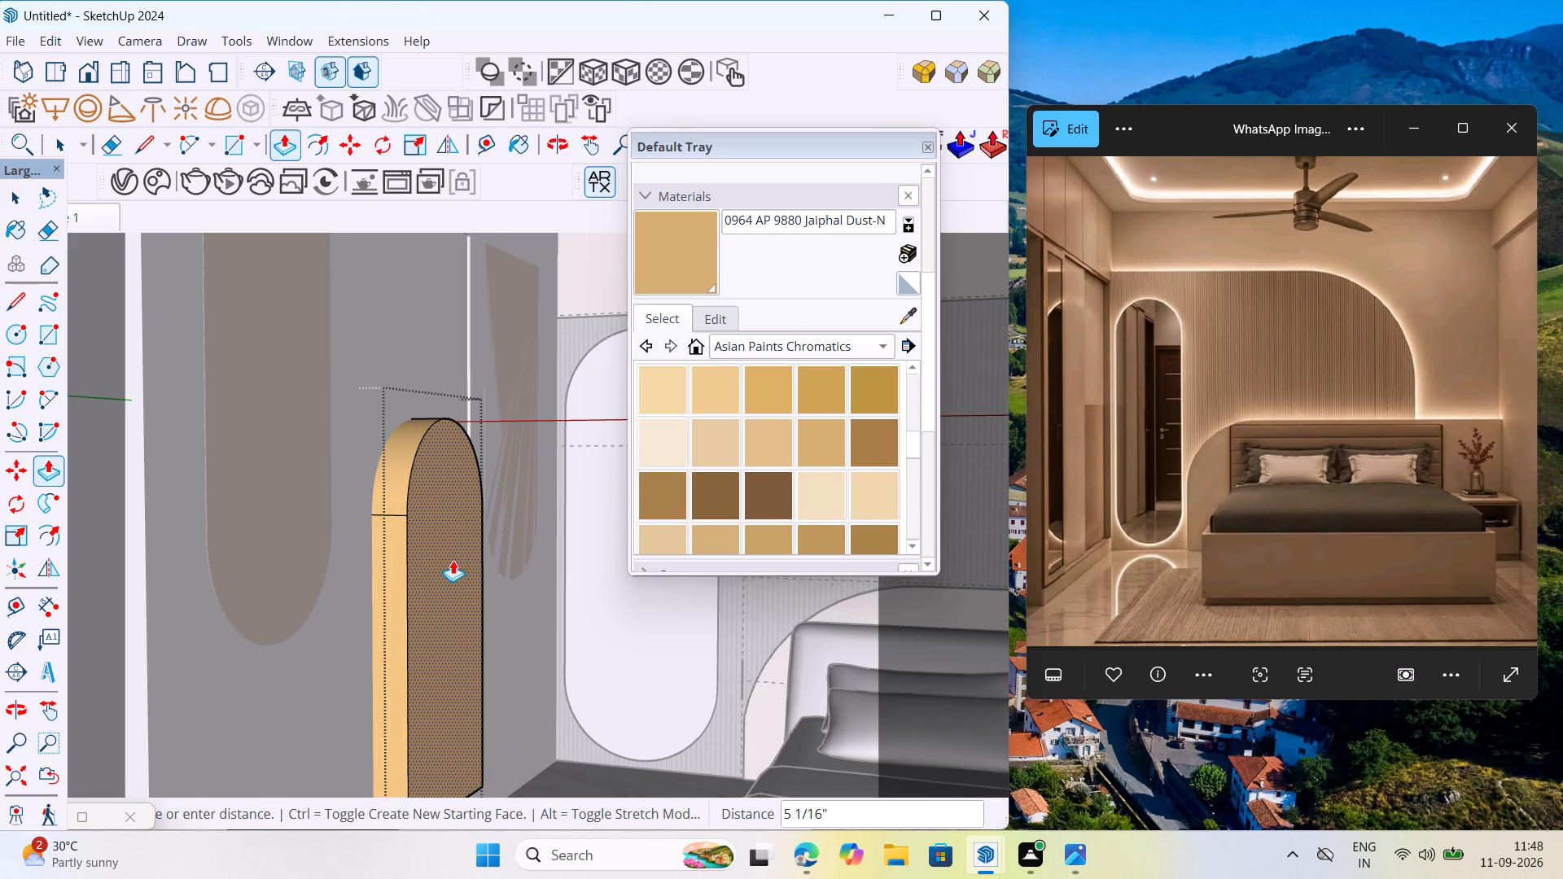
pyautogui.write('1MM')
pyautogui.press('Return')
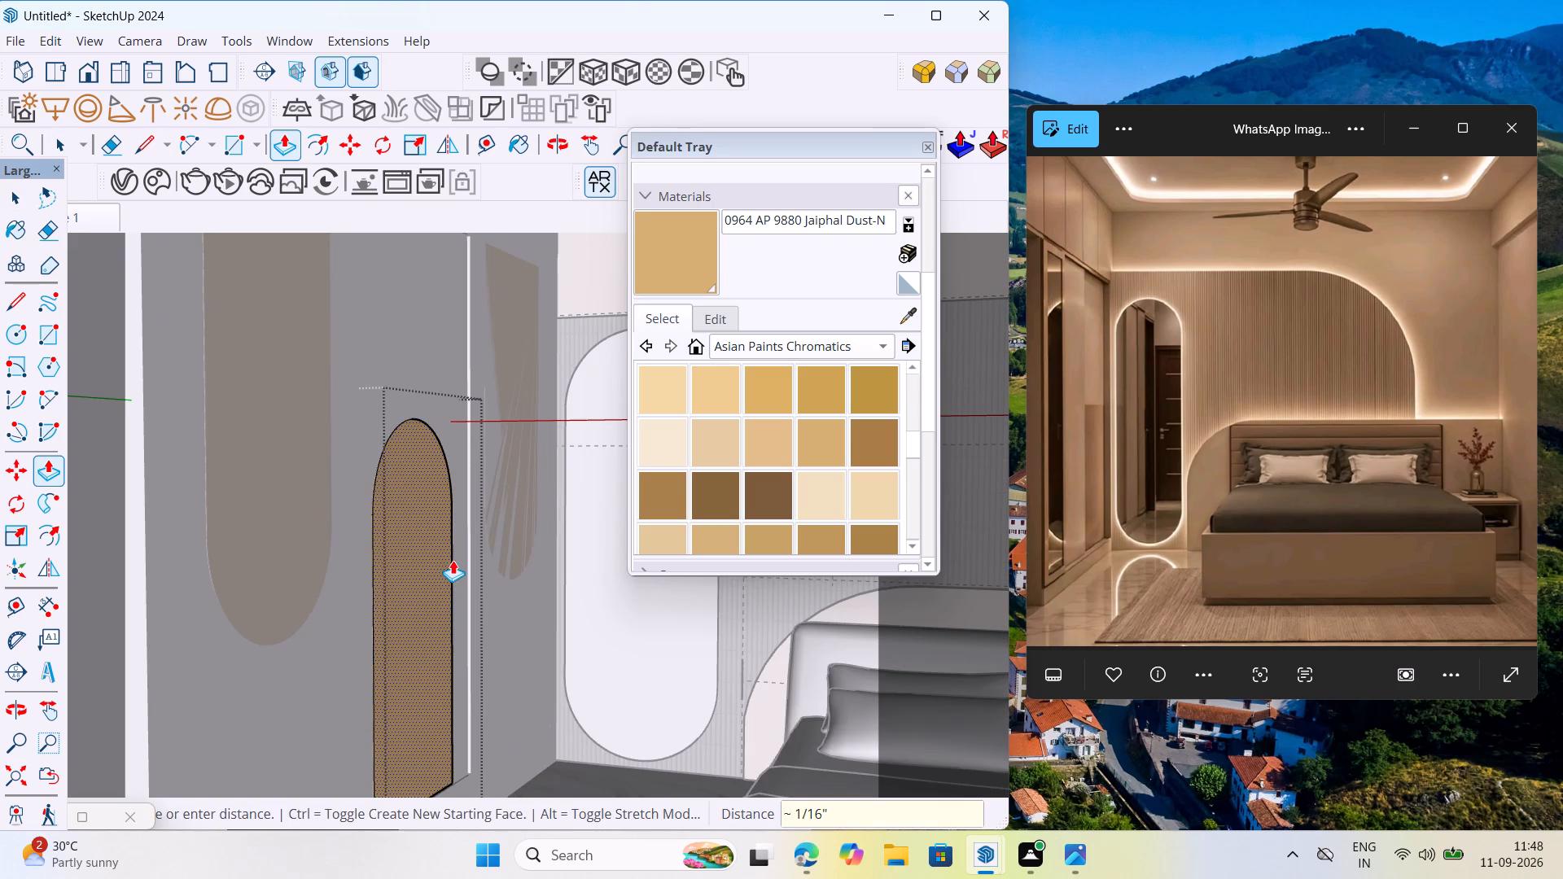
pyautogui.scroll(-14, 402, 536)
pyautogui.rightClick(321, 405)
pyautogui.click(355, 414)
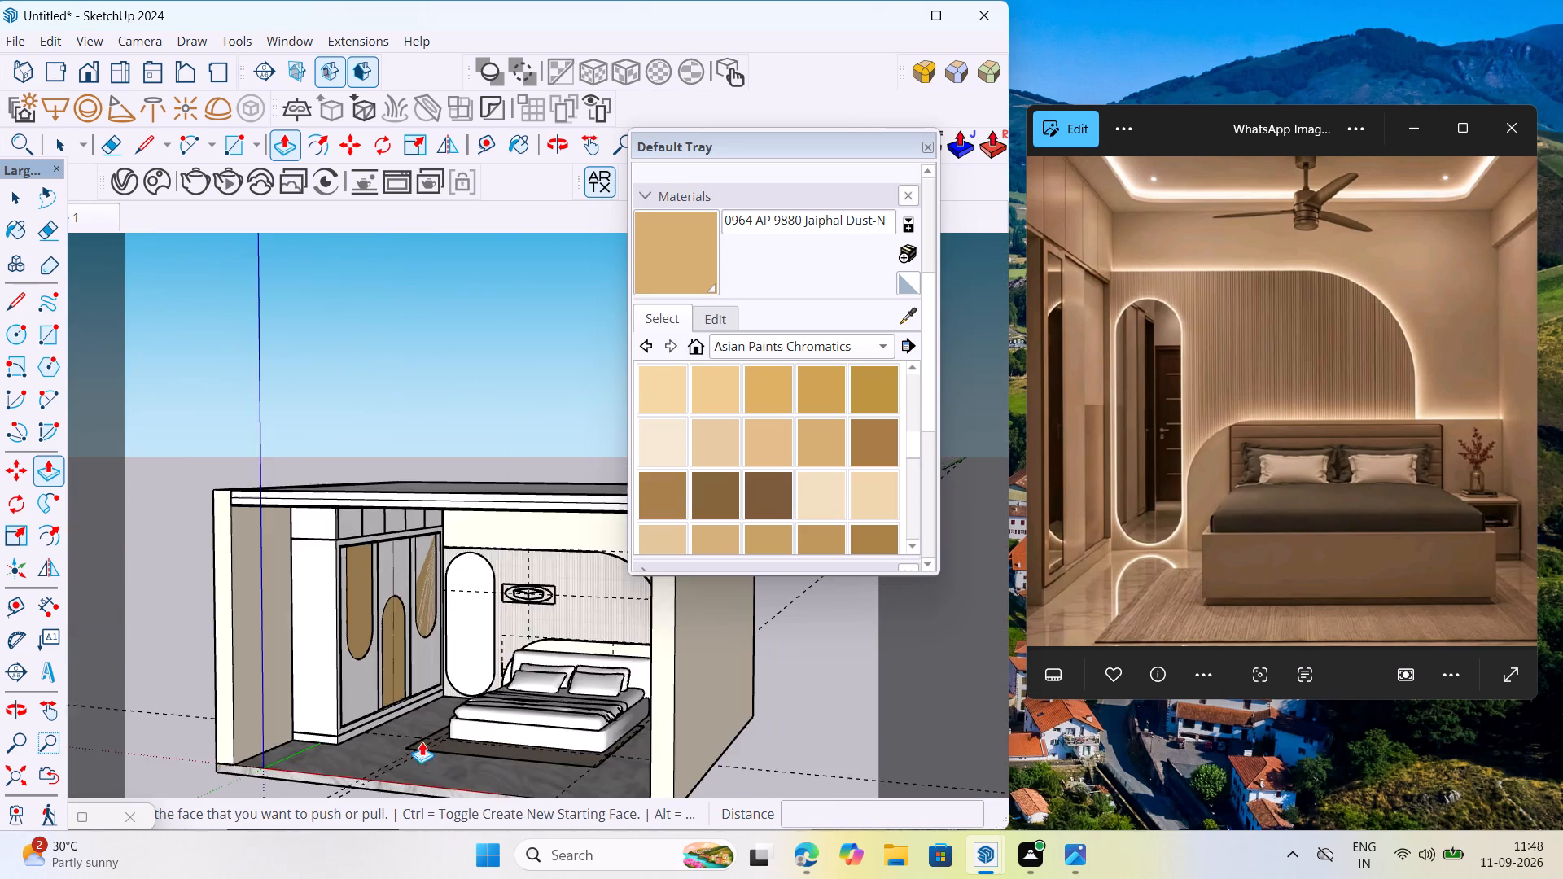
# Open the third wardrobe door's rounded inset, nearest the bed wall, extrude its face outward 1 mm with Push/Pull, and close the group.
pyautogui.scroll(13, 423, 772)
pyautogui.press('space')
pyautogui.tripleClick(304, 503)
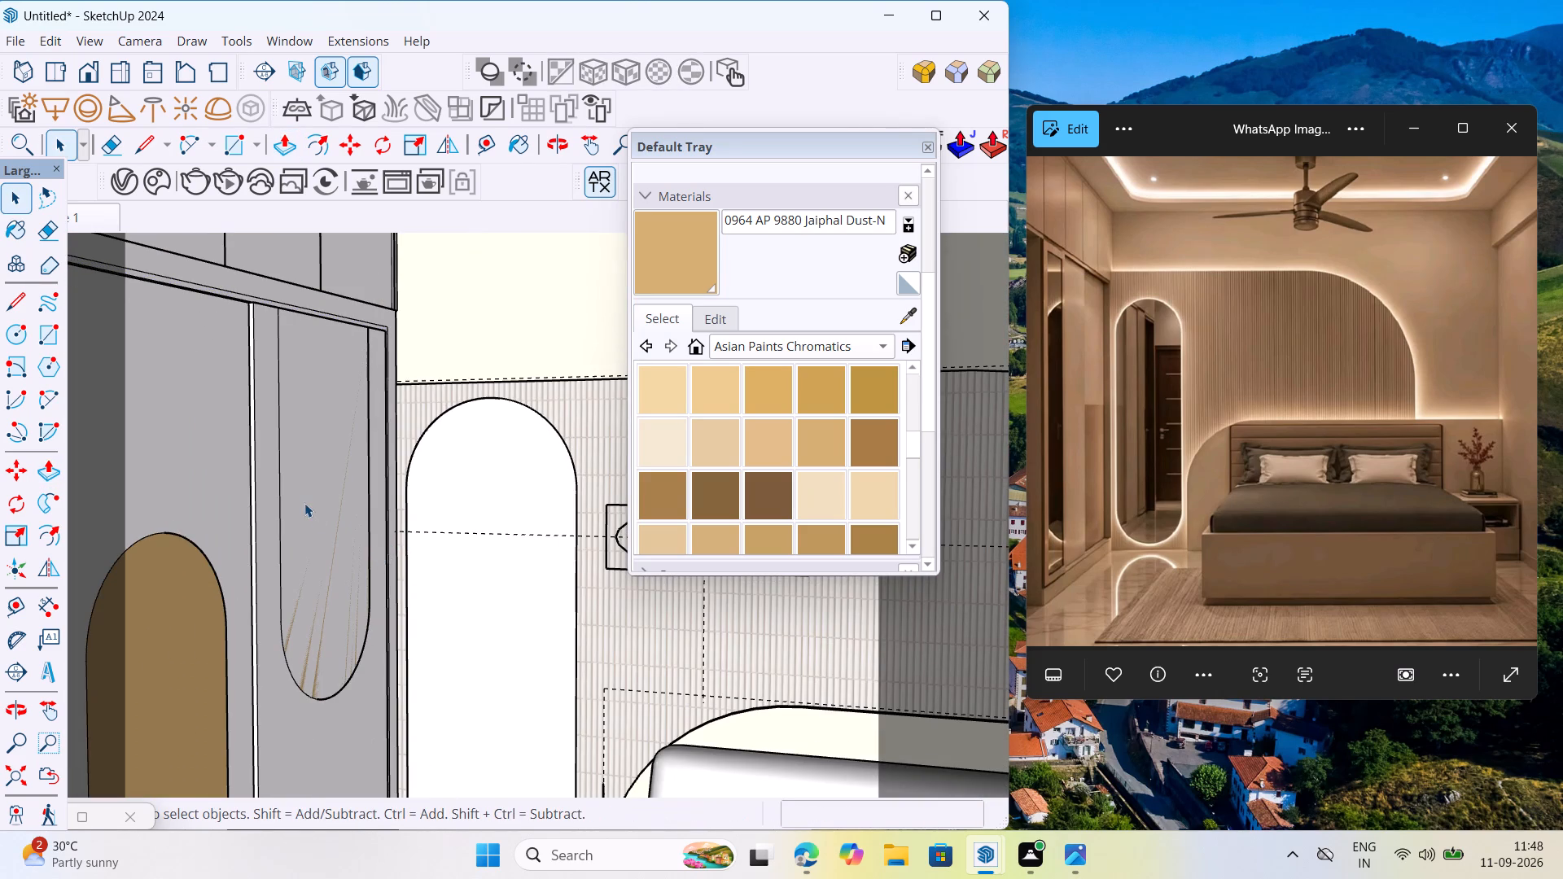
pyautogui.click(304, 501)
pyautogui.click(340, 509)
pyautogui.doubleClick(335, 509)
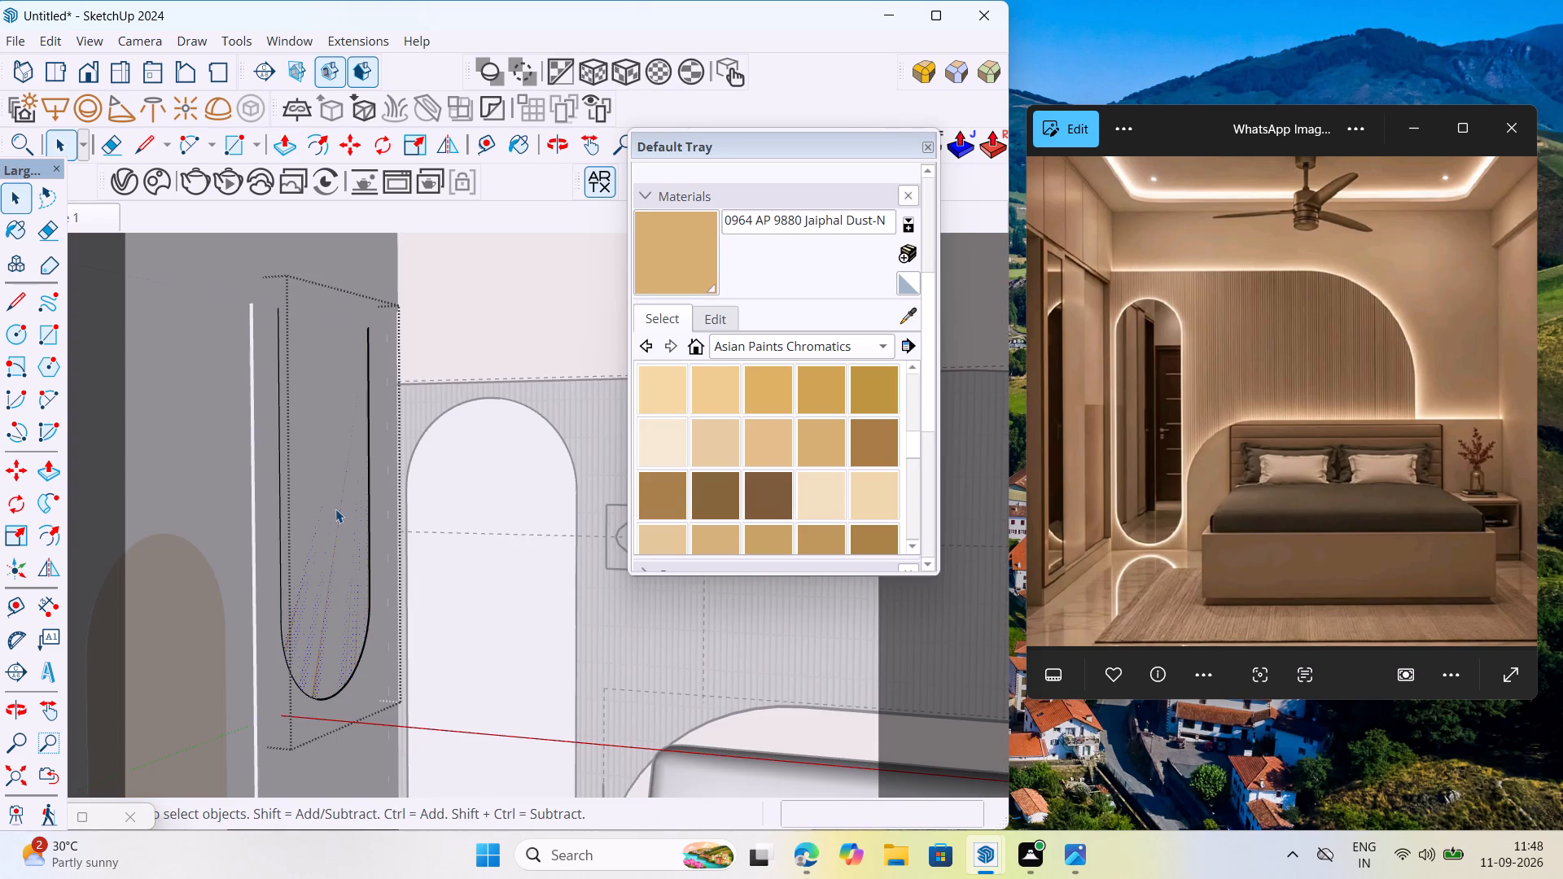
pyautogui.click(56, 473)
pyautogui.click(329, 482)
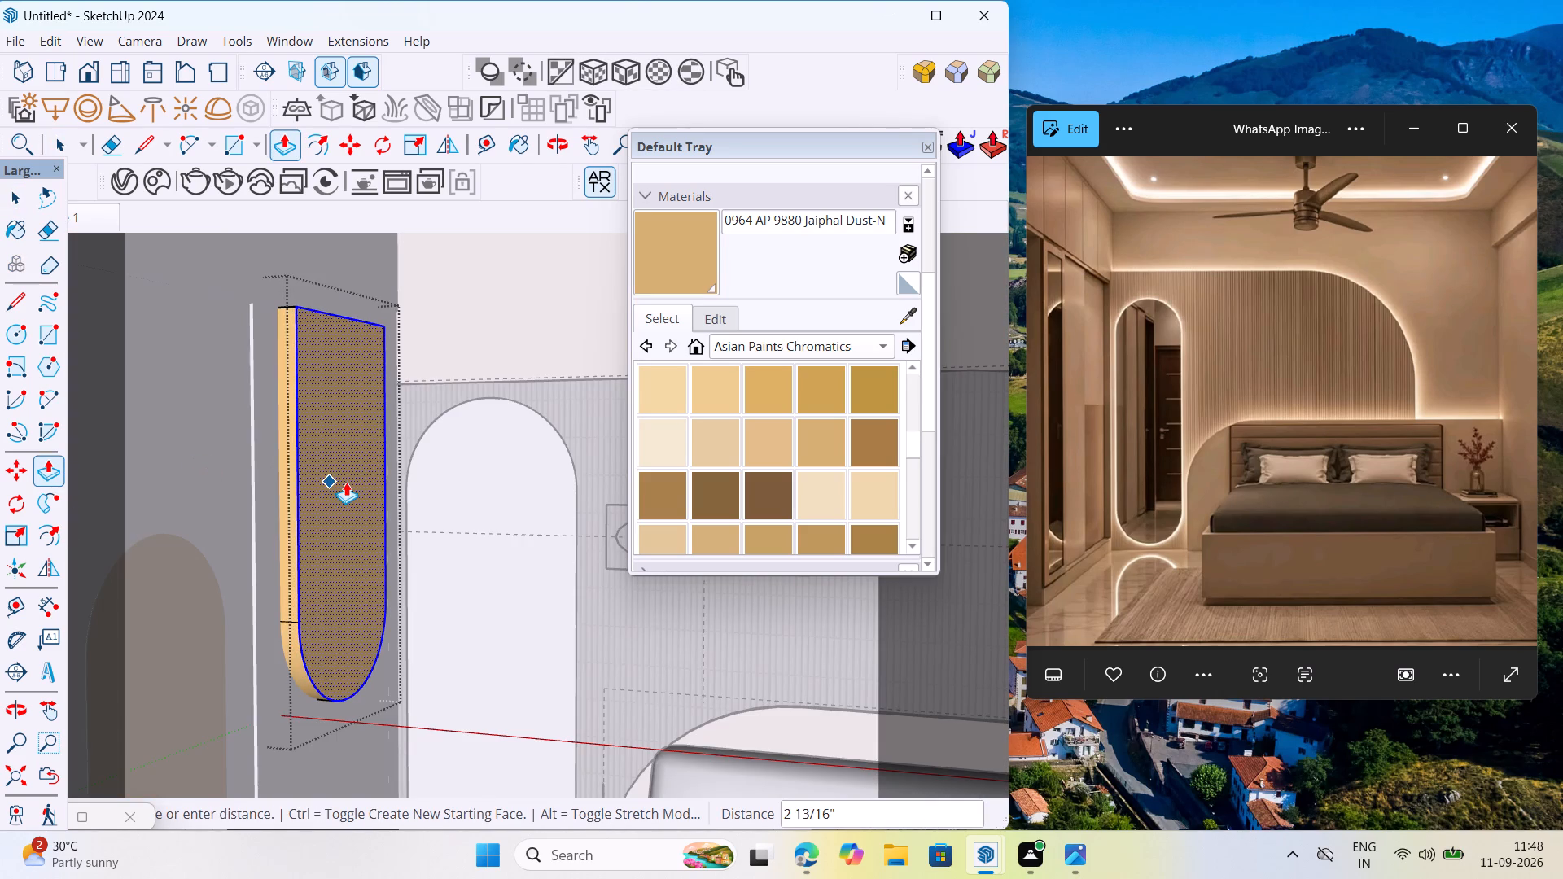
pyautogui.write('1MM')
pyautogui.press('Return')
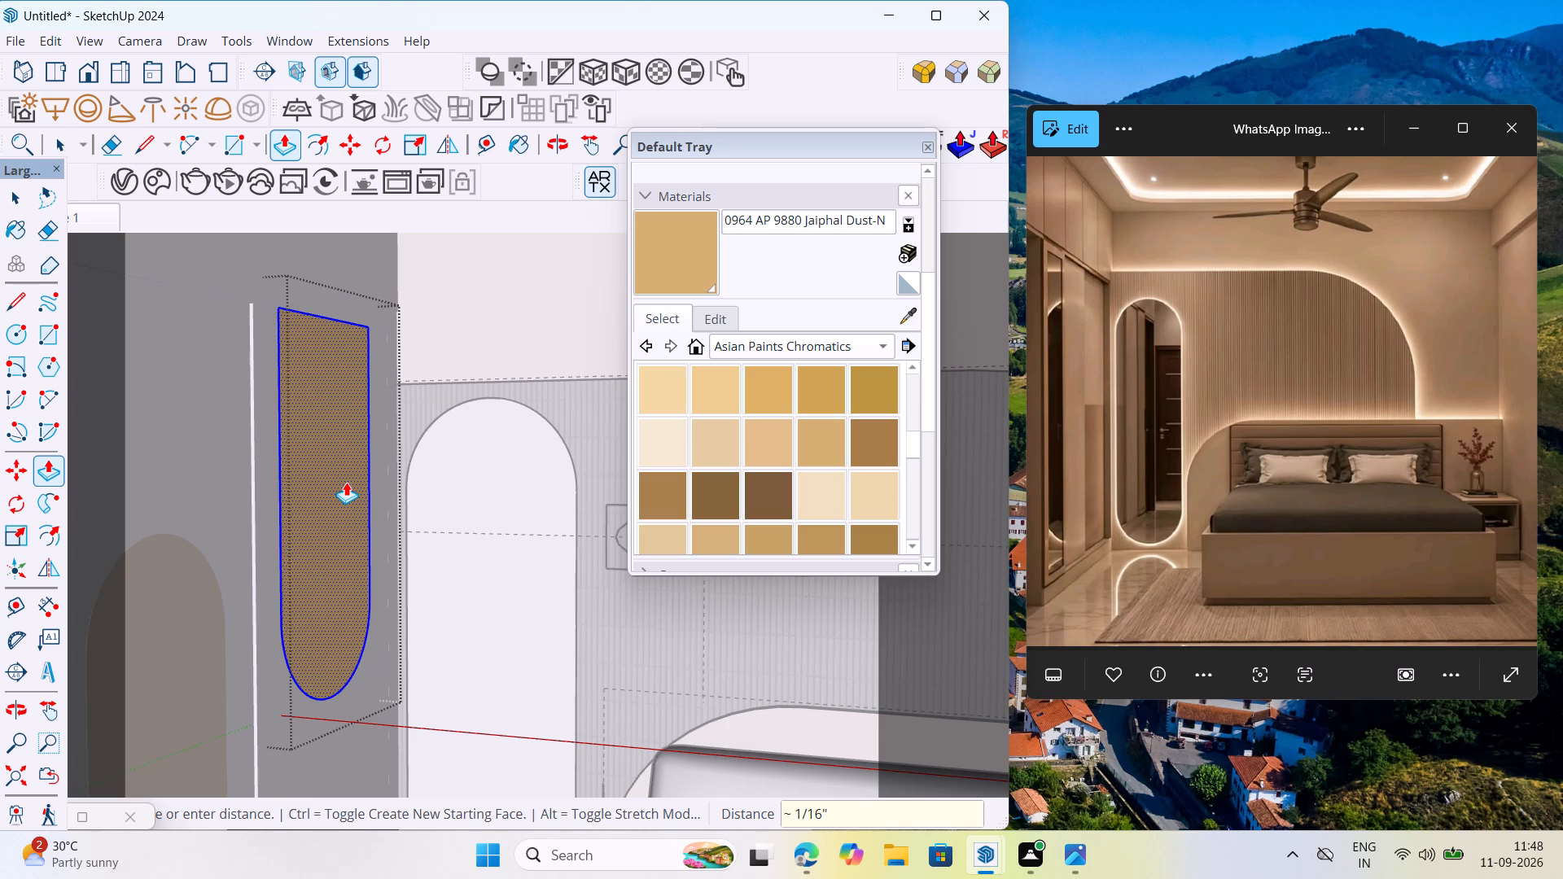
pyautogui.scroll(-20, 317, 505)
pyautogui.rightClick(336, 416)
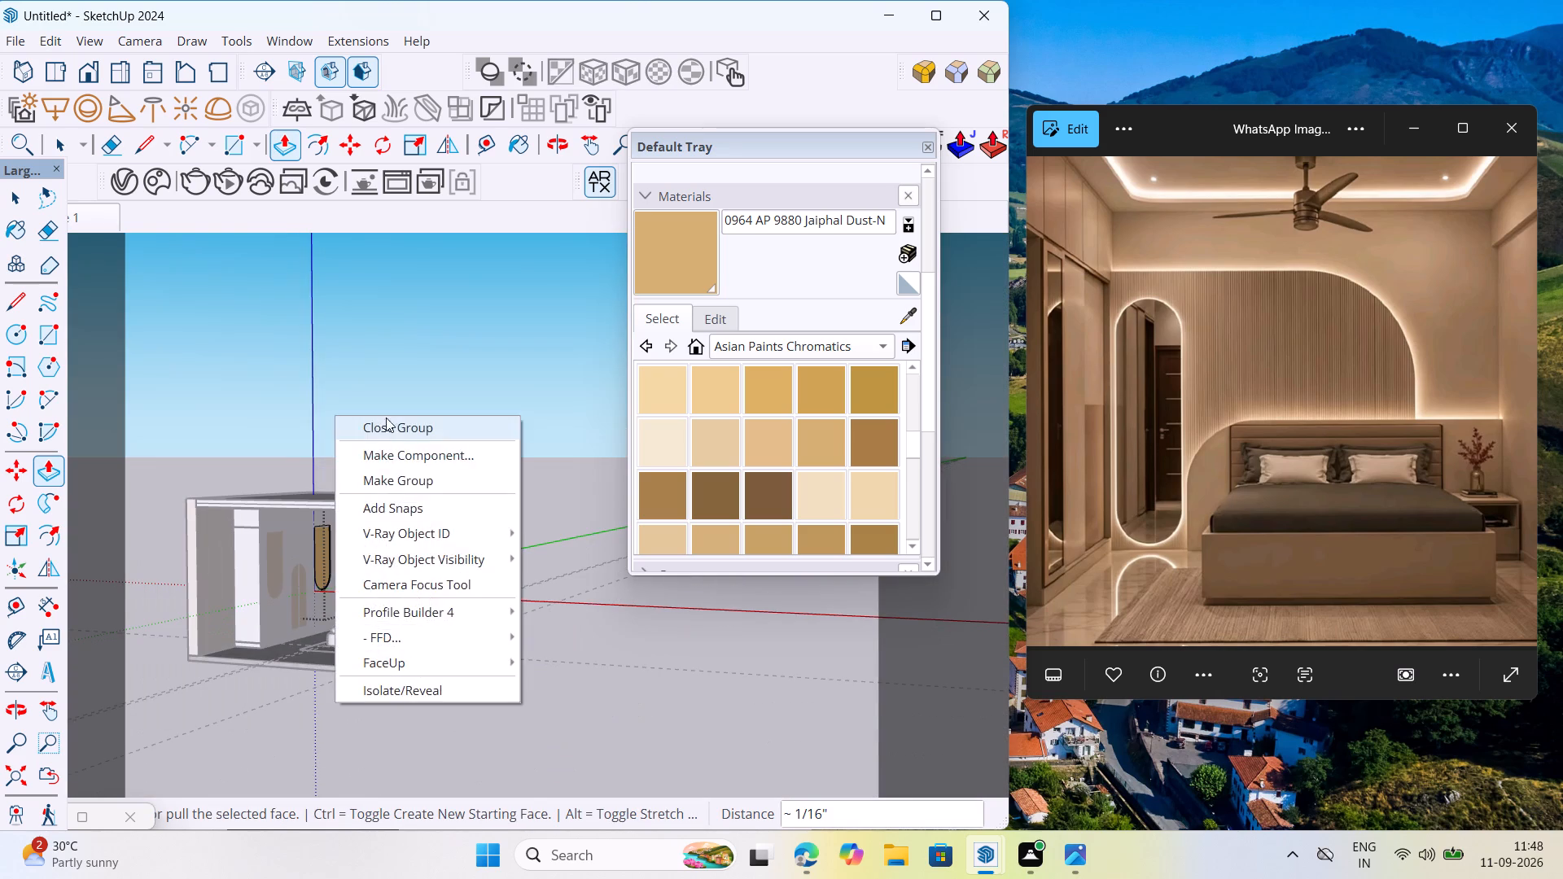
pyautogui.click(392, 420)
# Reapply the 0964 AP 9880 Jaiphal Dust-N paint to the three extruded insets on the wardrobe doors.
pyautogui.scroll(14, 318, 558)
pyautogui.scroll(-7, 338, 501)
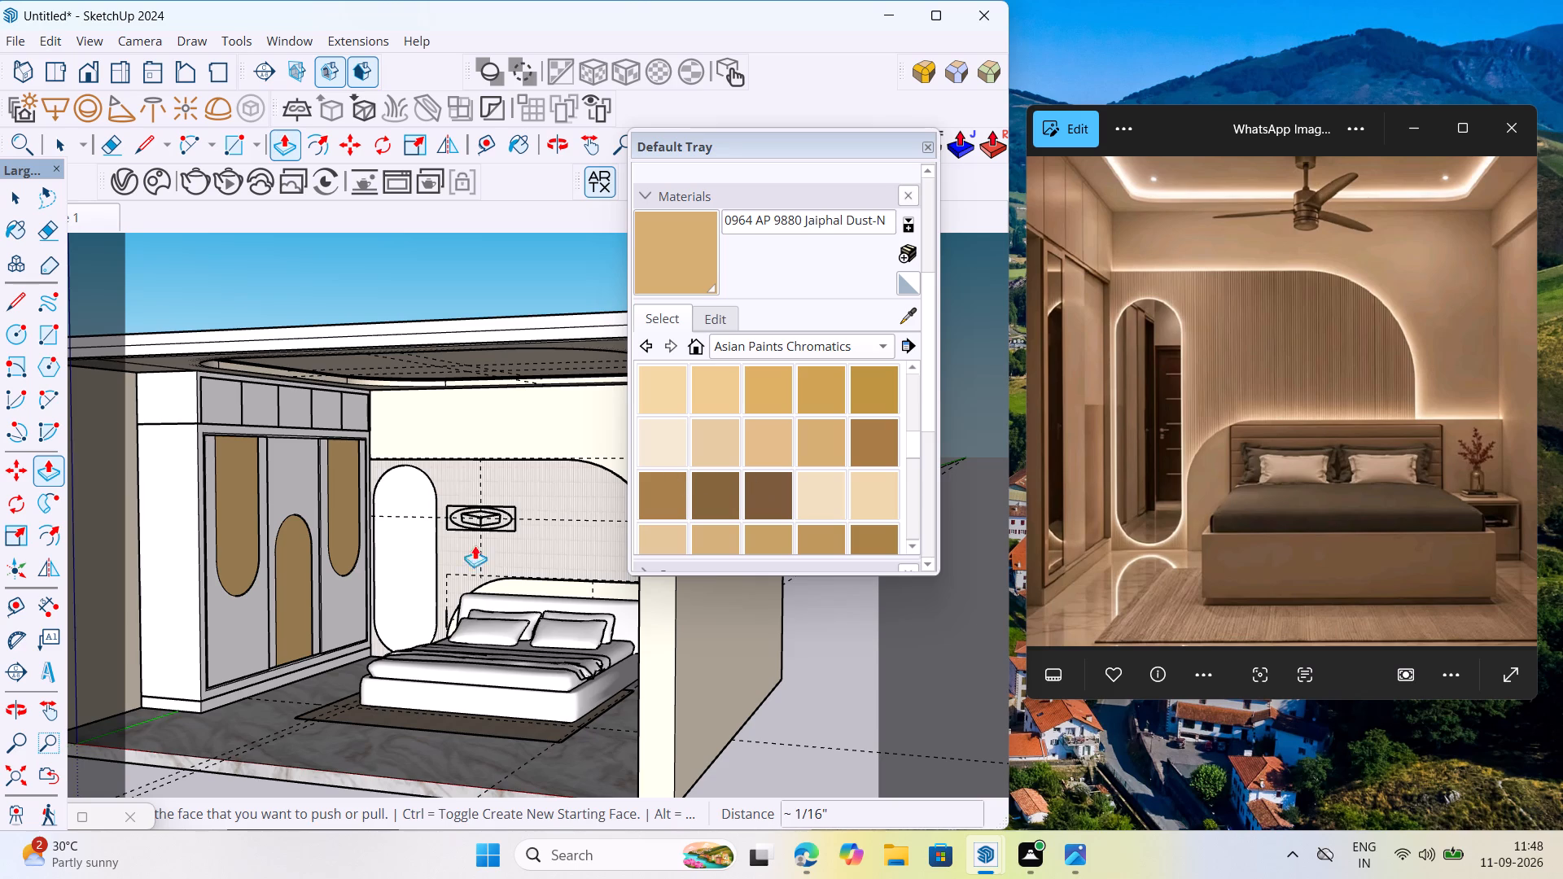
pyautogui.scroll(5, 247, 513)
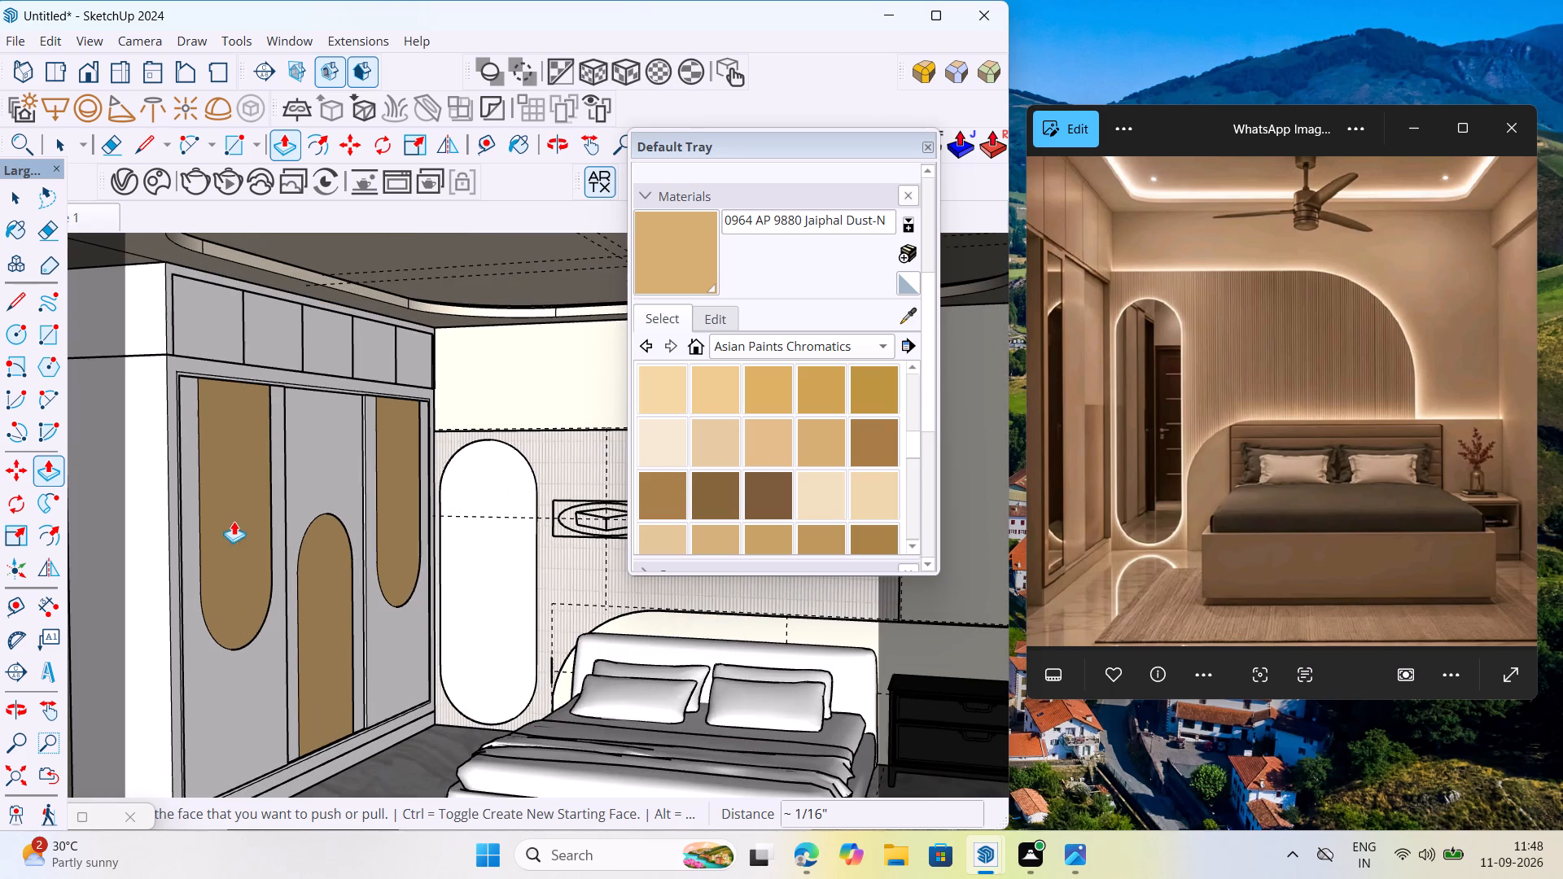
pyautogui.click(834, 447)
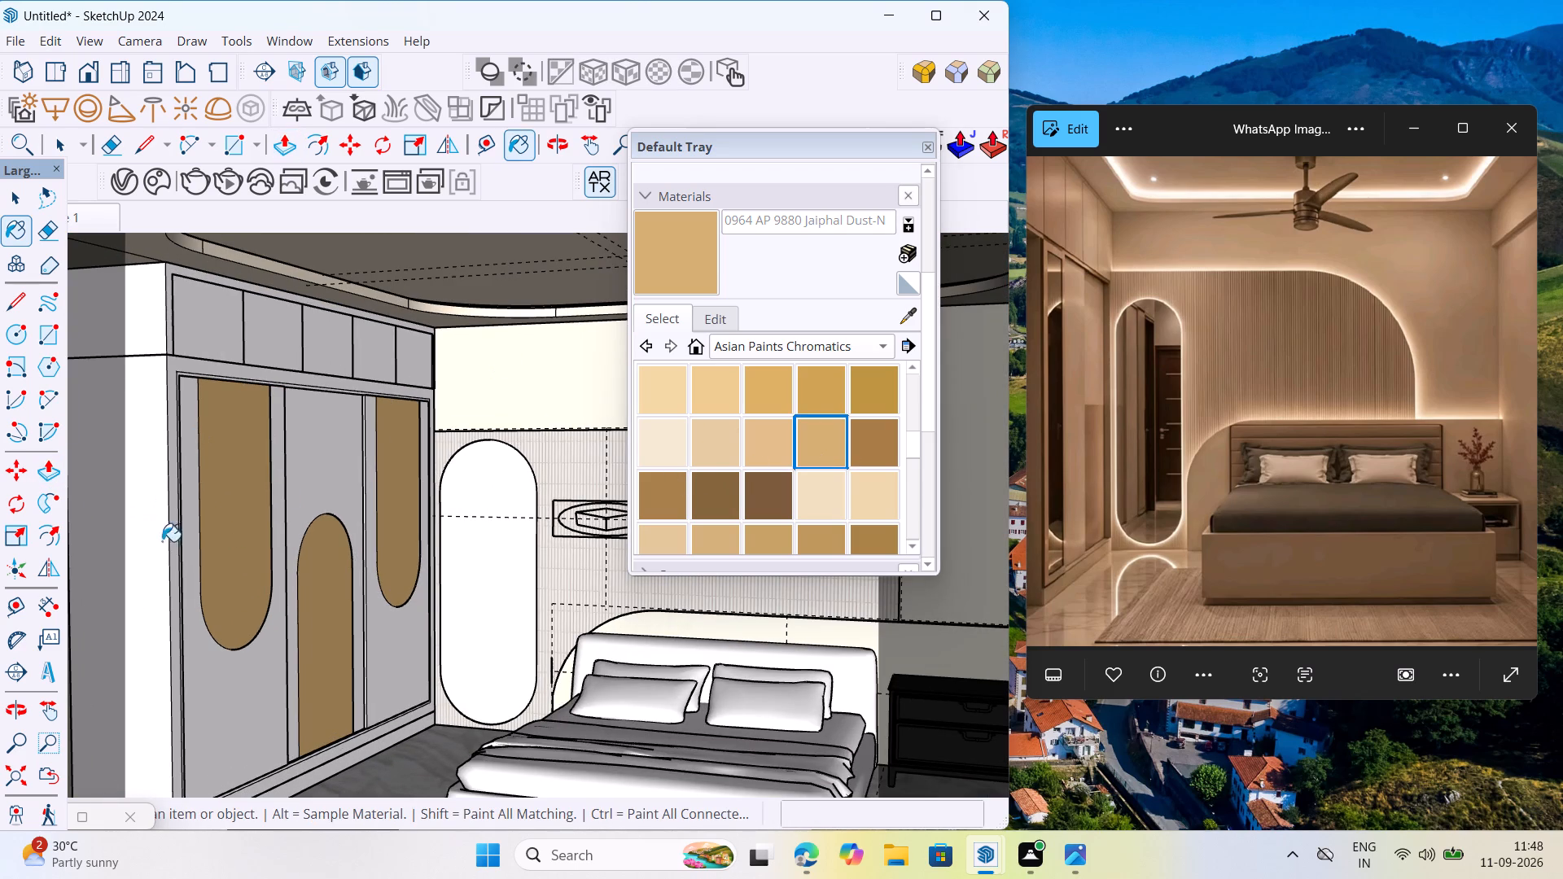
pyautogui.click(241, 536)
pyautogui.click(318, 612)
pyautogui.click(387, 522)
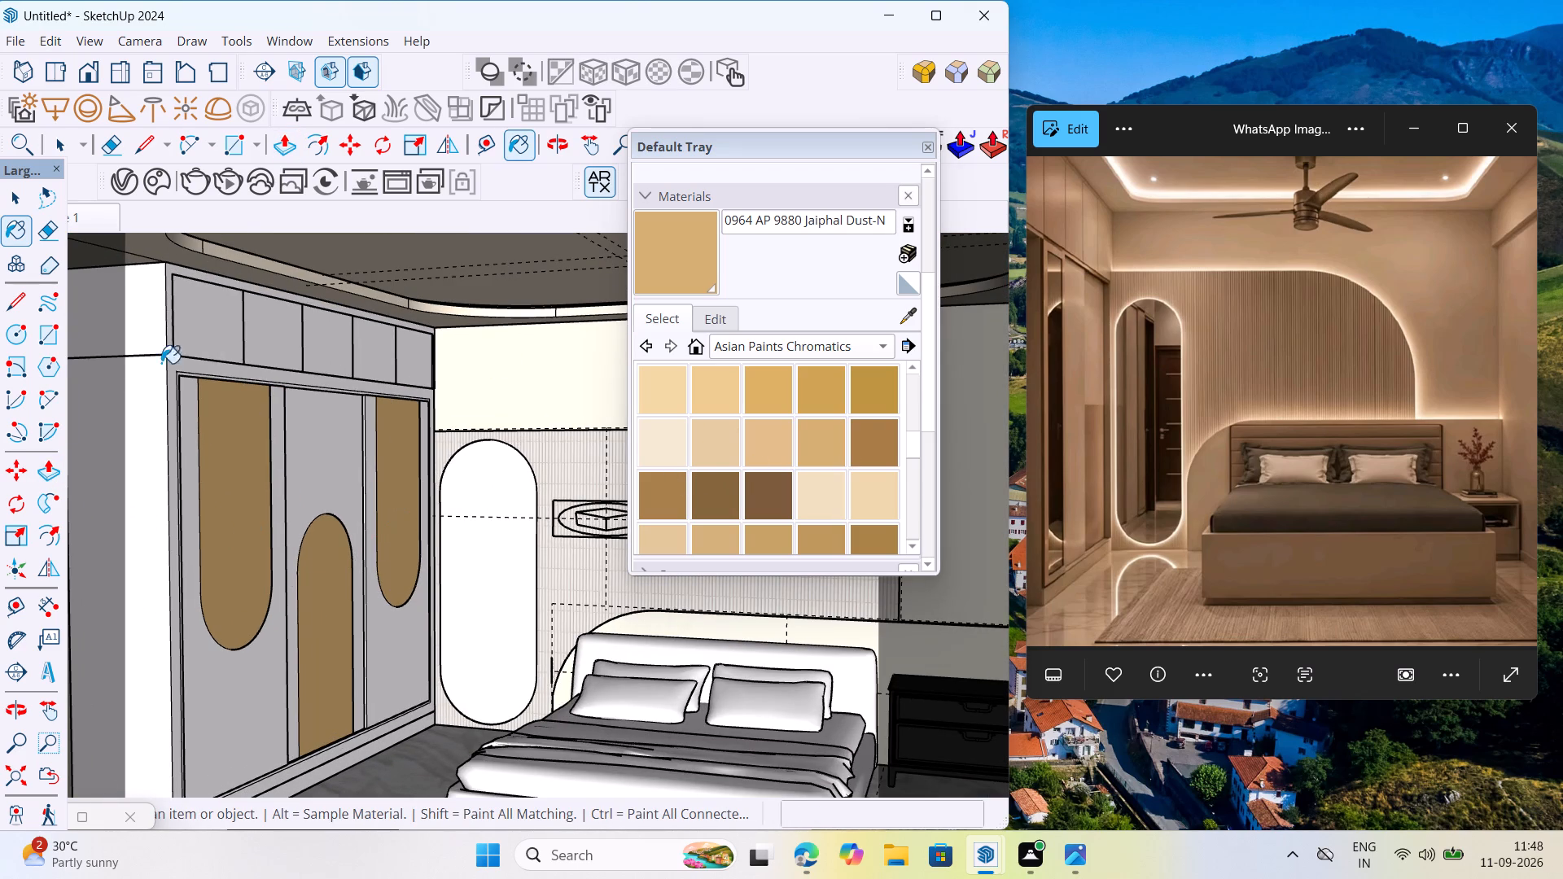
# Paint the five loft shutters above the wardrobe and the loft's surrounding carcass with 0964 AP 9880 Jaiphal Dust-N.
pyautogui.scroll(3, 215, 339)
pyautogui.click(215, 324)
pyautogui.click(276, 324)
pyautogui.click(347, 335)
pyautogui.click(416, 346)
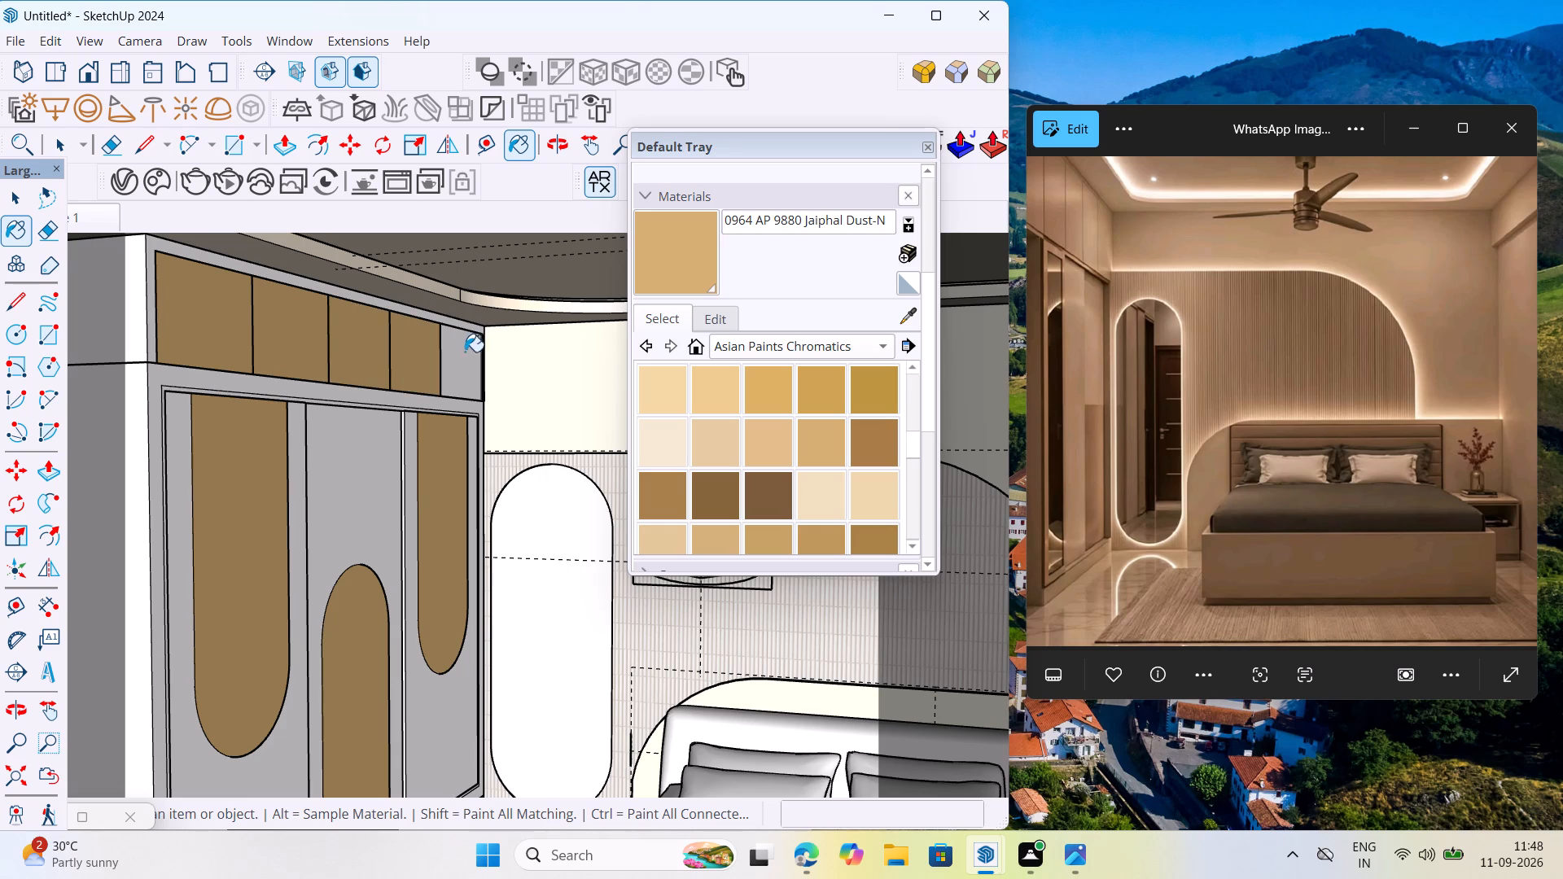
pyautogui.click(471, 352)
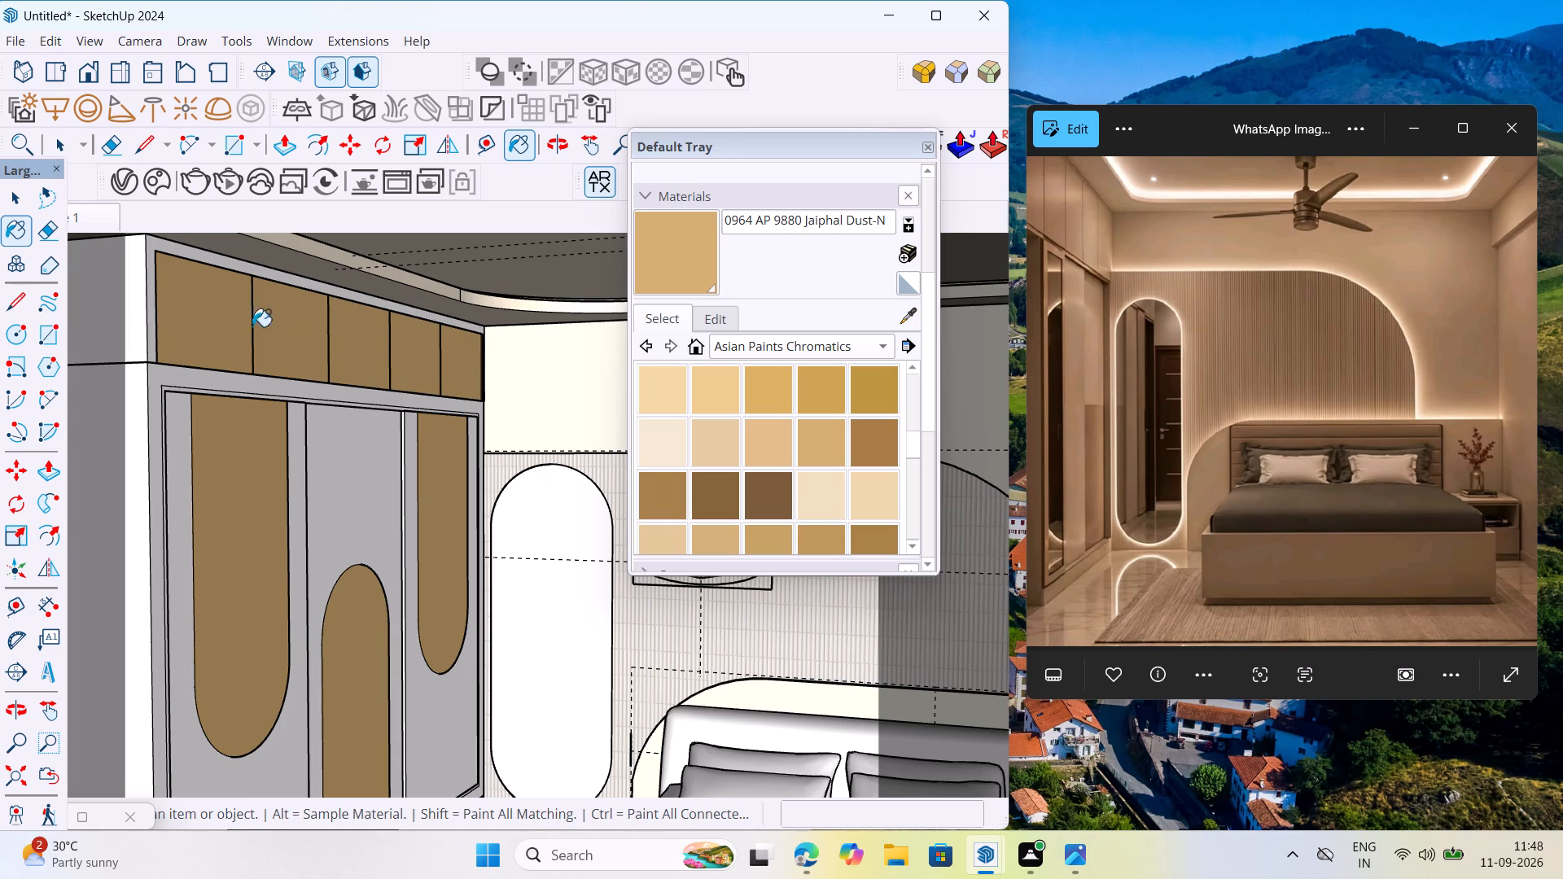
pyautogui.click(151, 283)
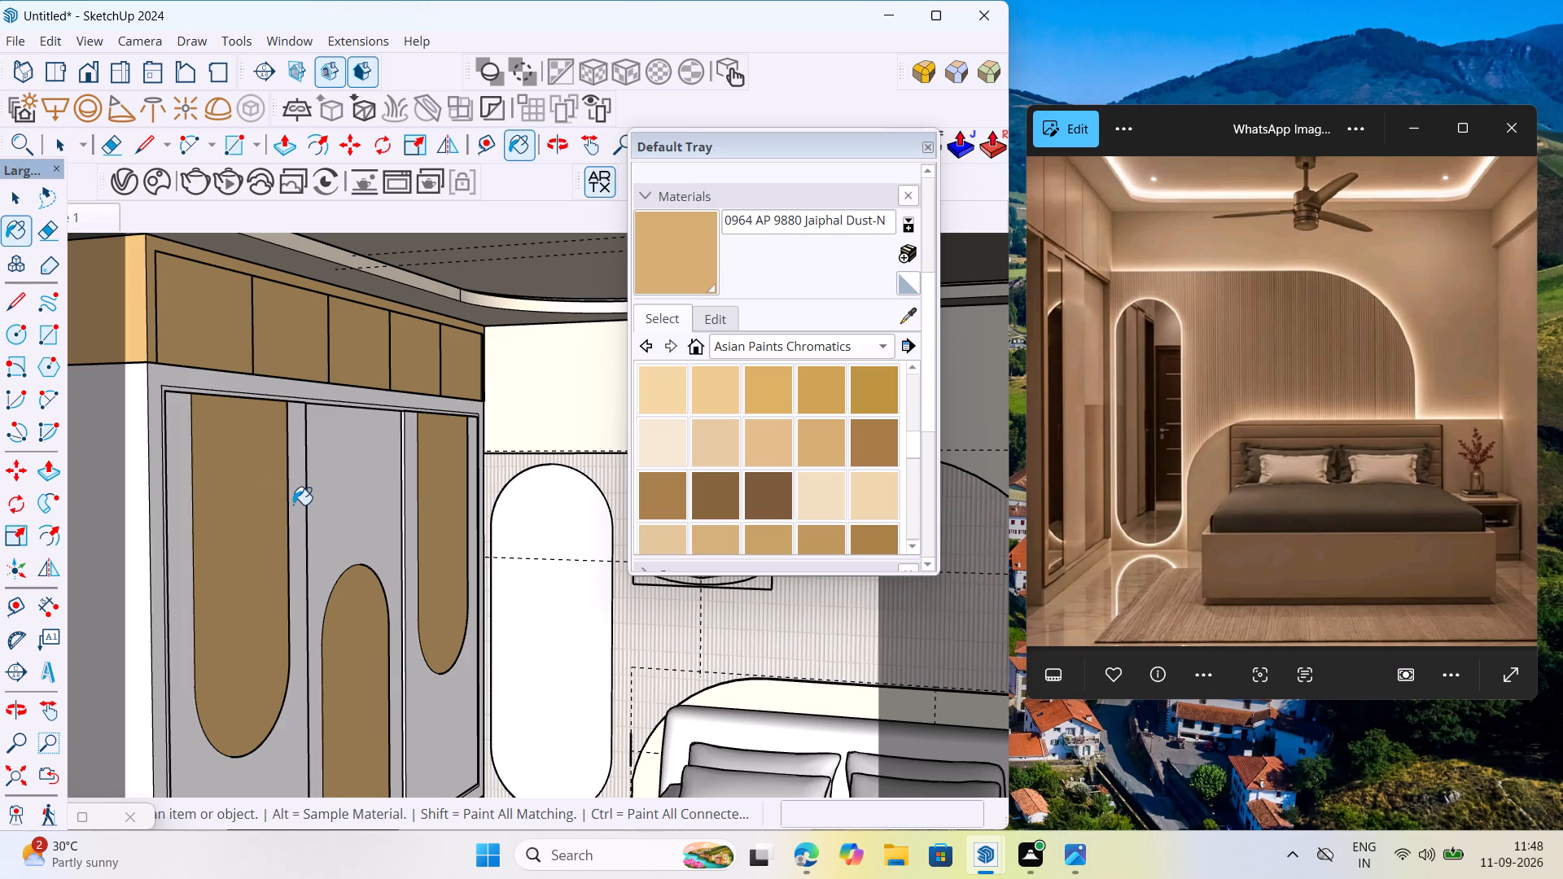
# Paint the main wardrobe's door frame, inner frame edge, outer side panel and base plinth with 0964 AP 9880 Jaiphal Dust-N.
pyautogui.scroll(1, 189, 442)
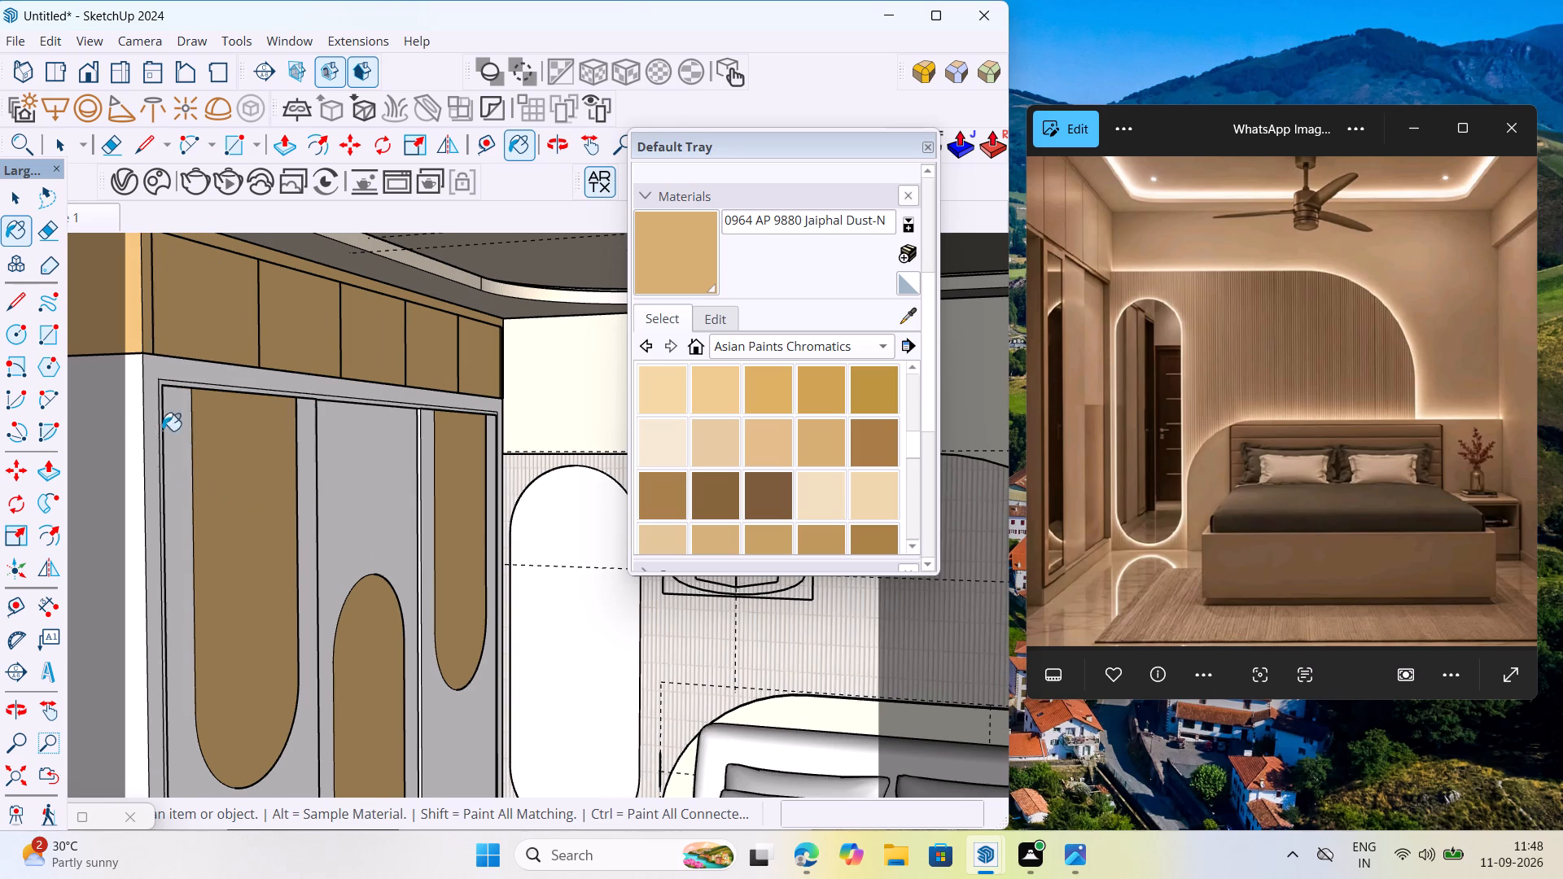
pyautogui.click(153, 389)
pyautogui.scroll(-6, 162, 378)
pyautogui.scroll(7, 169, 403)
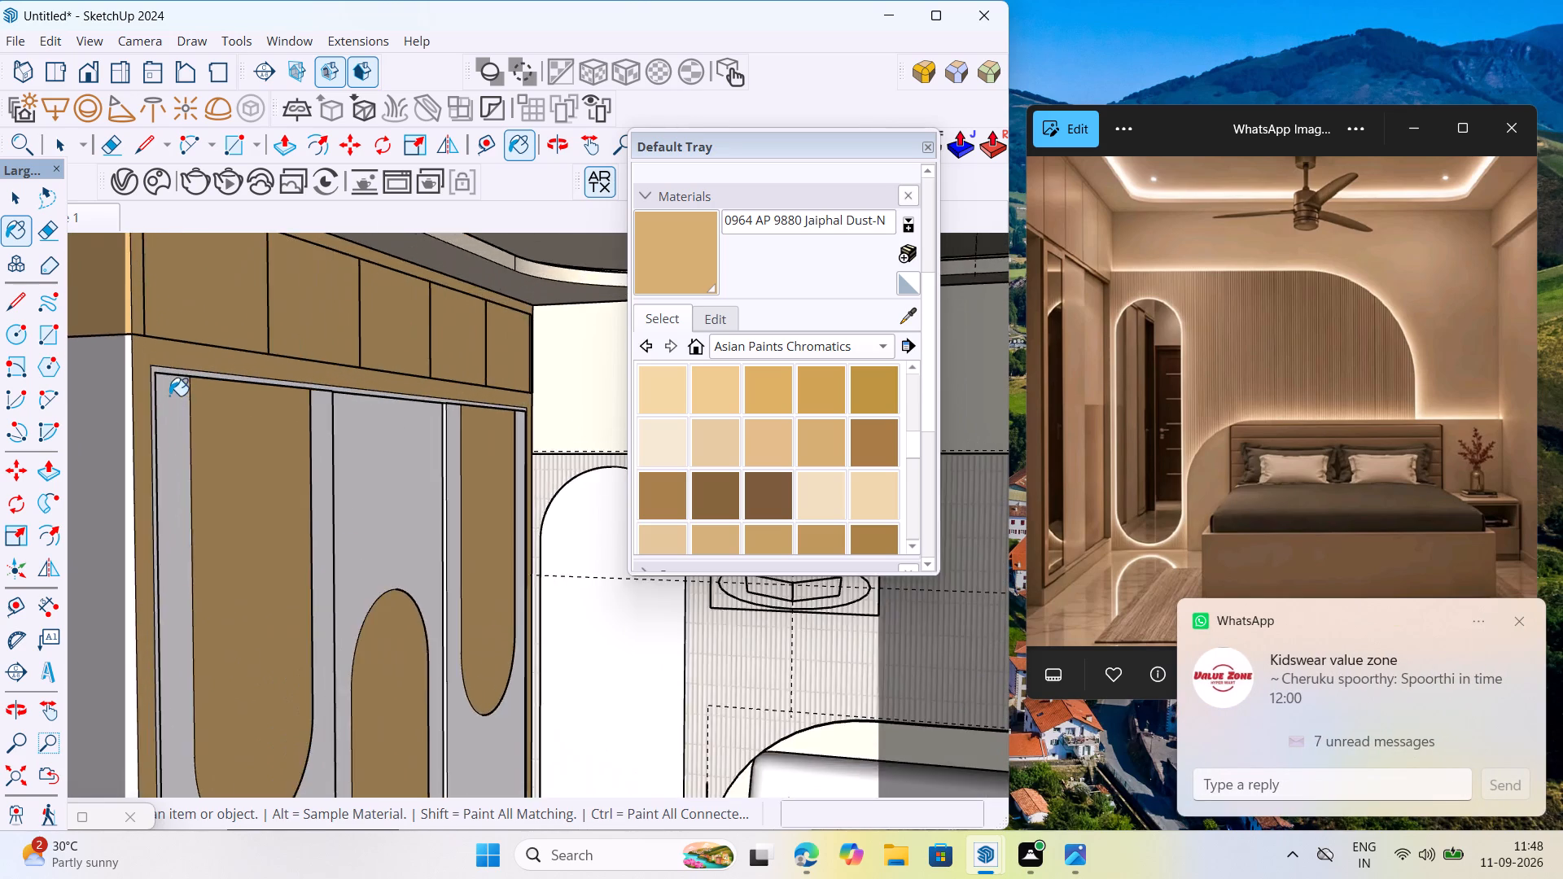
pyautogui.scroll(5, 169, 396)
pyautogui.click(162, 357)
pyautogui.scroll(-7, 249, 353)
pyautogui.scroll(1, 196, 383)
pyautogui.click(150, 361)
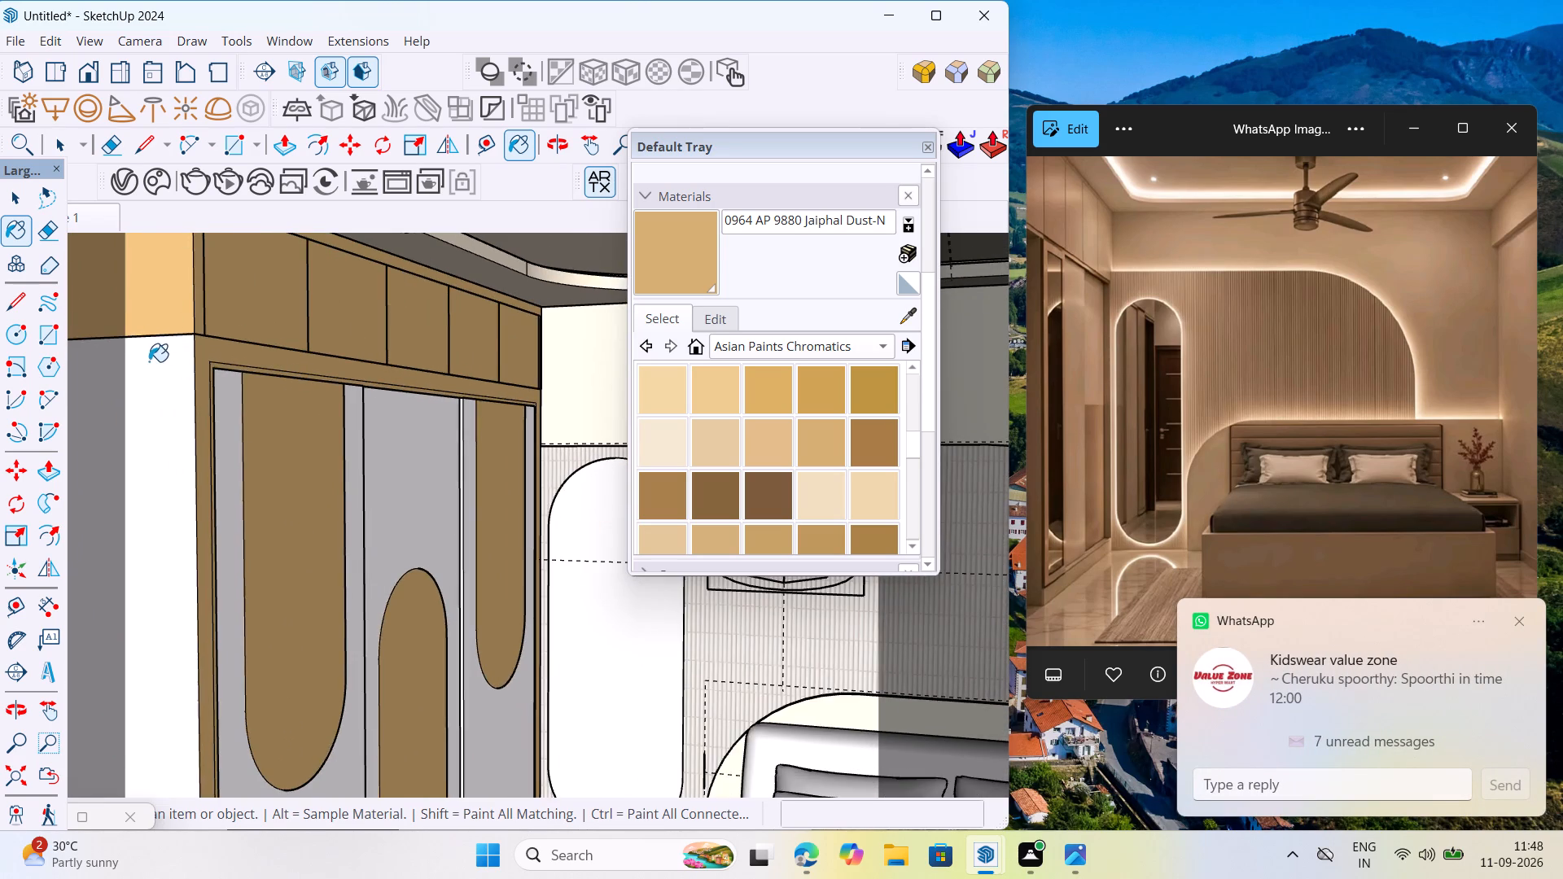
pyautogui.scroll(-5, 134, 387)
pyautogui.scroll(6, 360, 400)
pyautogui.scroll(-12, 363, 388)
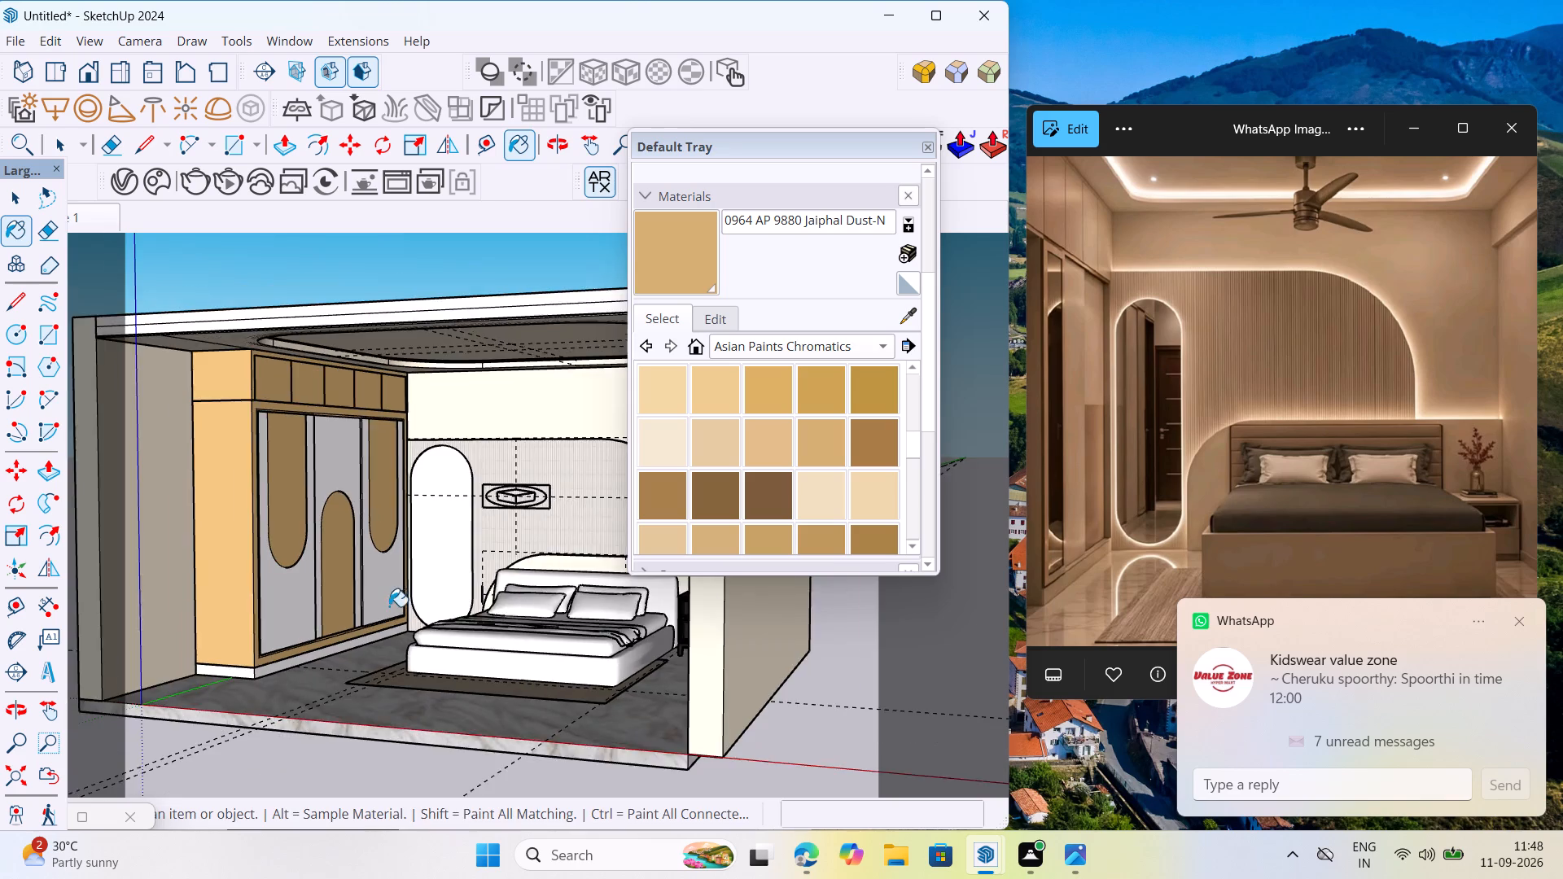
pyautogui.moveTo(389, 606); pyautogui.dragTo(269, 620, button='middle')
pyautogui.scroll(7, 260, 645)
pyautogui.click(244, 663)
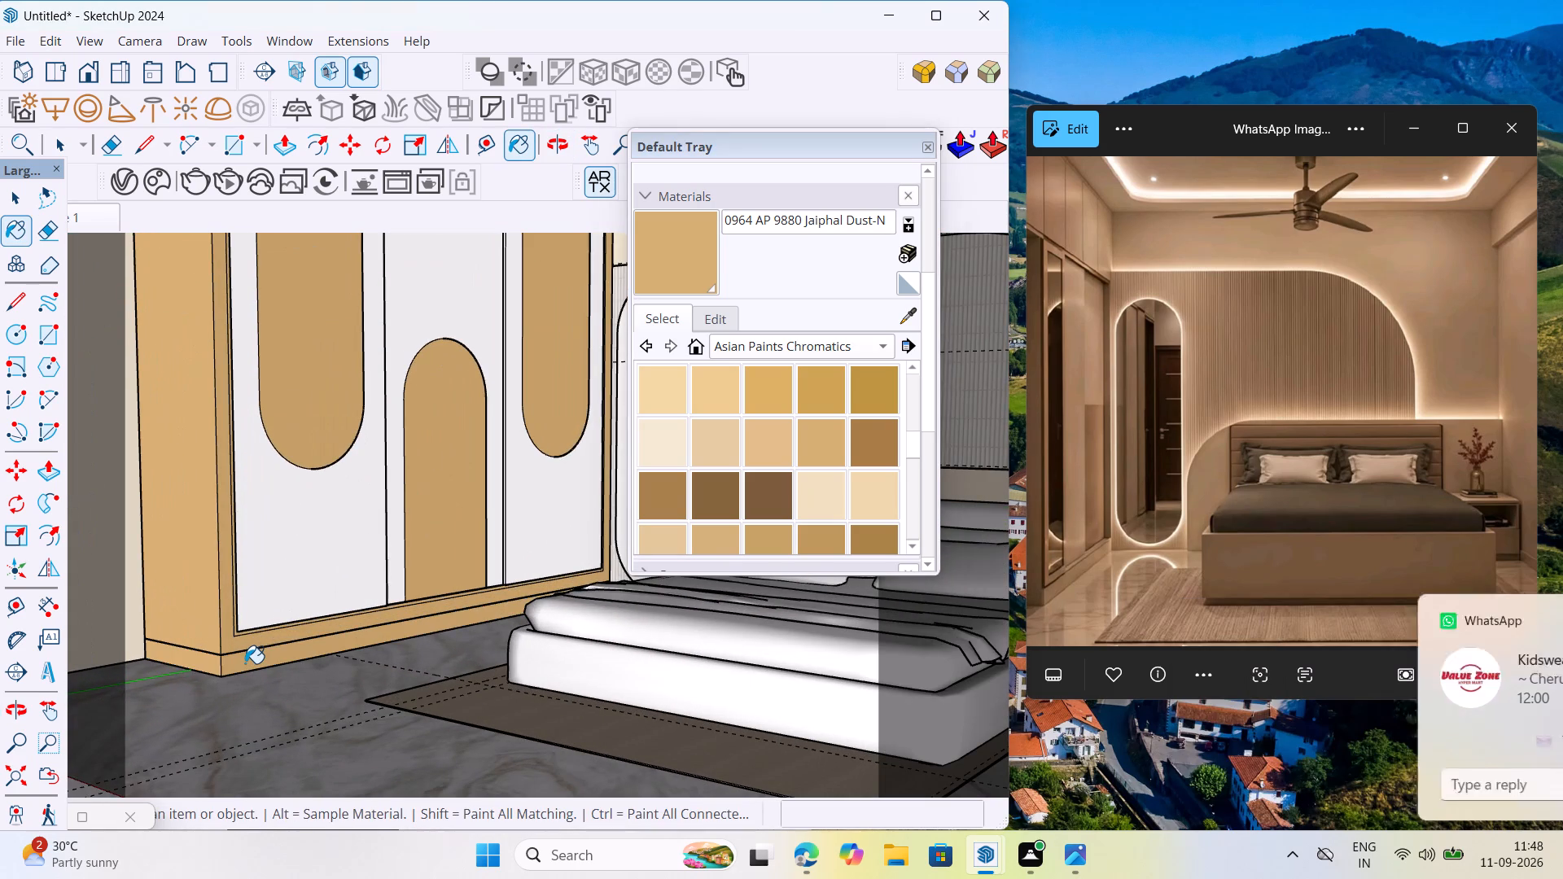
# Restore the saved camera scene facing the bed wall and start an interactive V-Ray render of the bedroom.
pyautogui.scroll(-7, 227, 638)
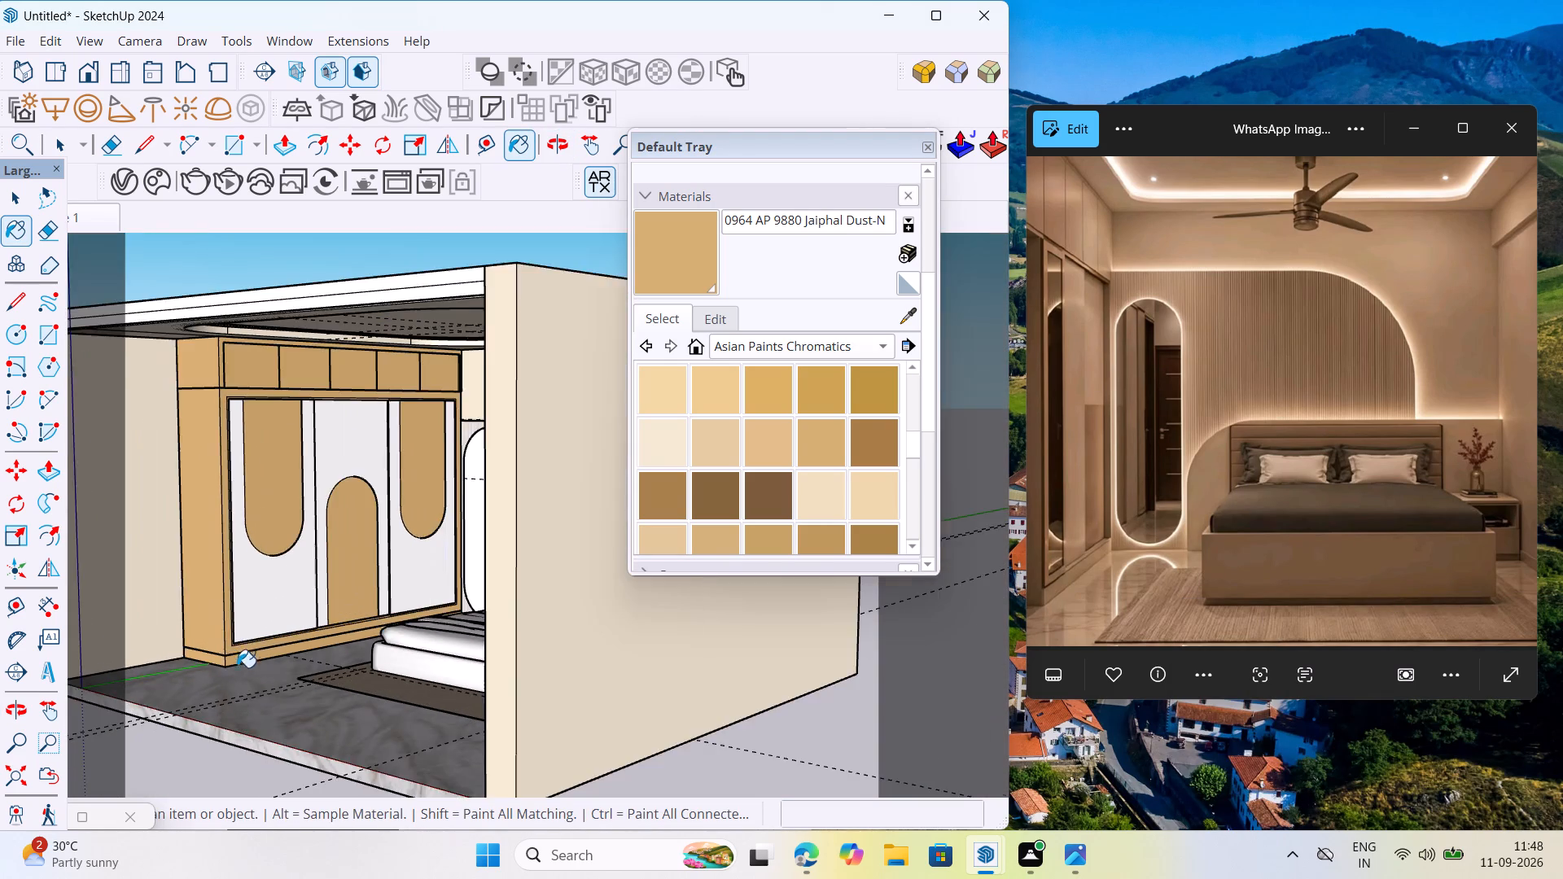
pyautogui.moveTo(243, 662); pyautogui.dragTo(435, 571, button='middle')
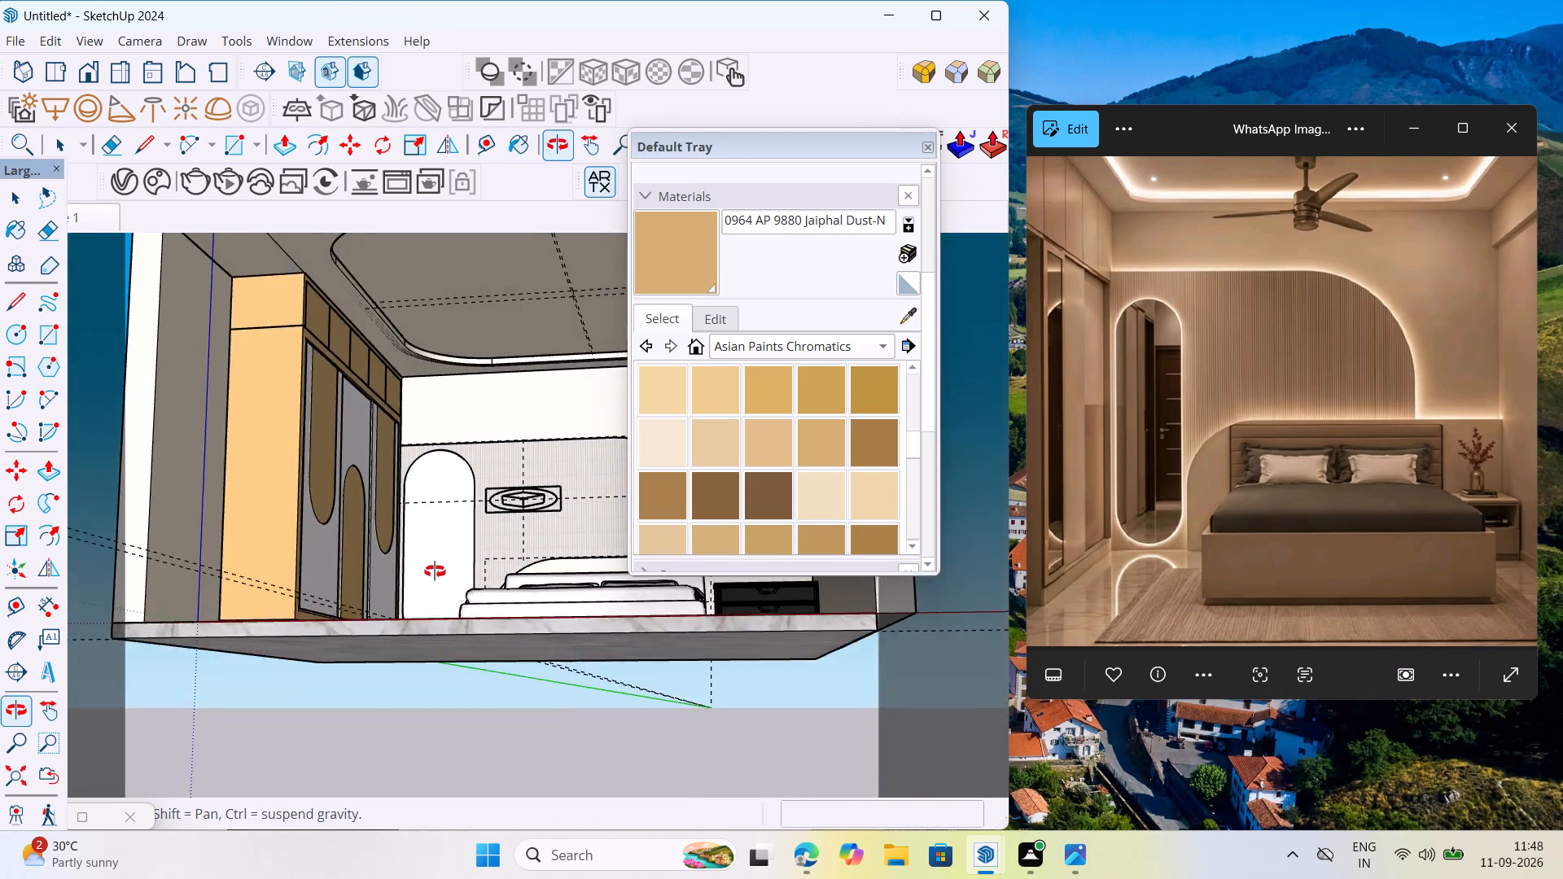
pyautogui.moveTo(435, 571); pyautogui.dragTo(370, 662, button='middle')
pyautogui.scroll(-7, 186, 637)
pyautogui.scroll(1, 293, 731)
pyautogui.moveTo(293, 731); pyautogui.dragTo(426, 670, button='middle')
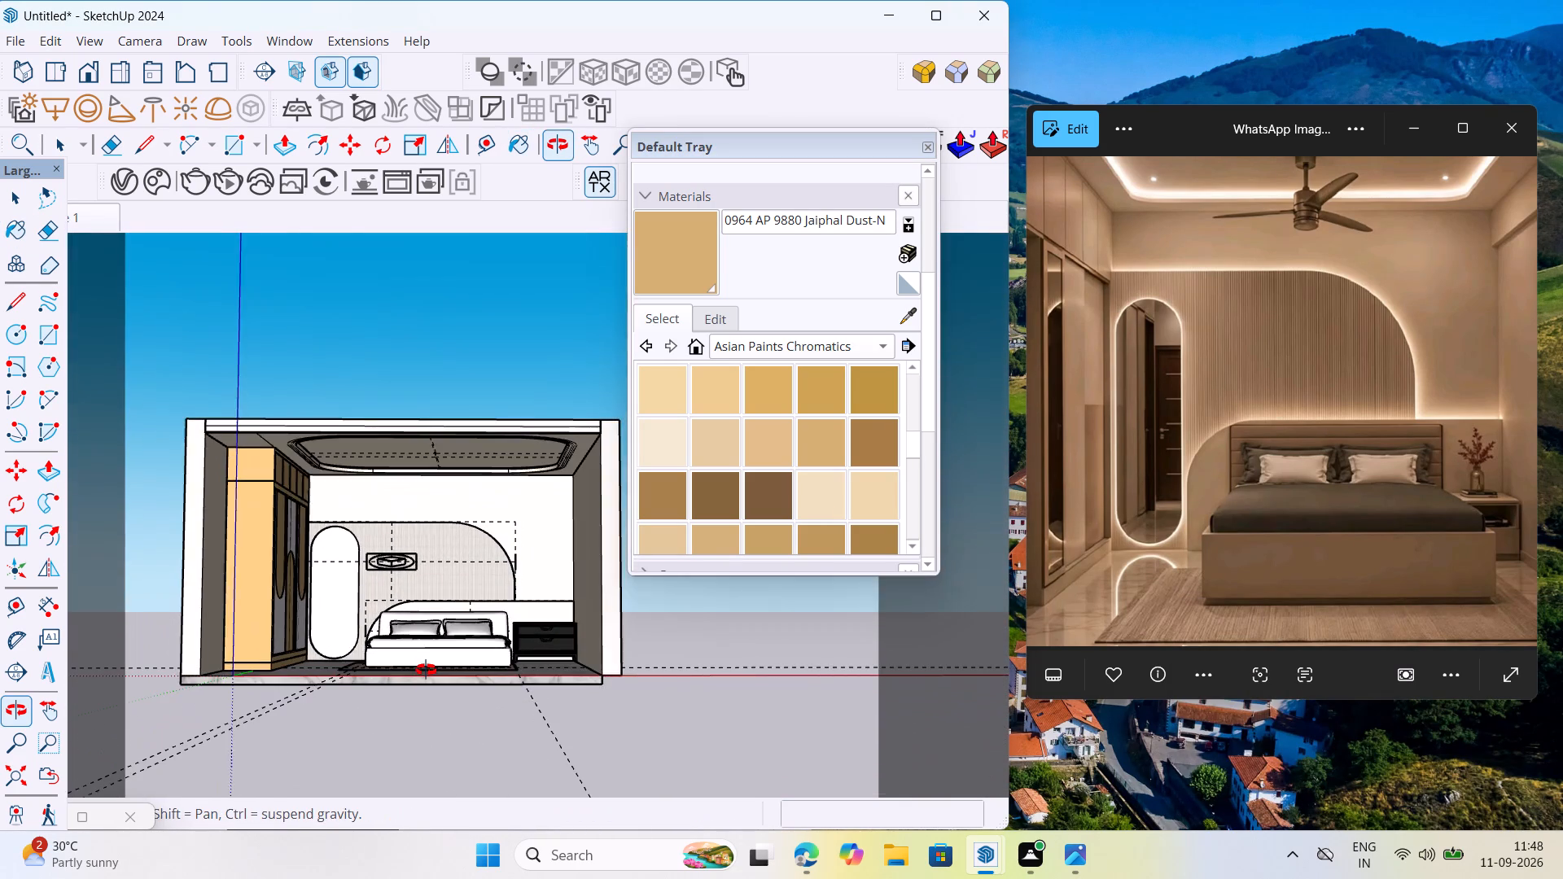
pyautogui.moveTo(426, 670); pyautogui.dragTo(432, 680, button='middle')
pyautogui.scroll(-5, 343, 636)
pyautogui.scroll(6, 454, 585)
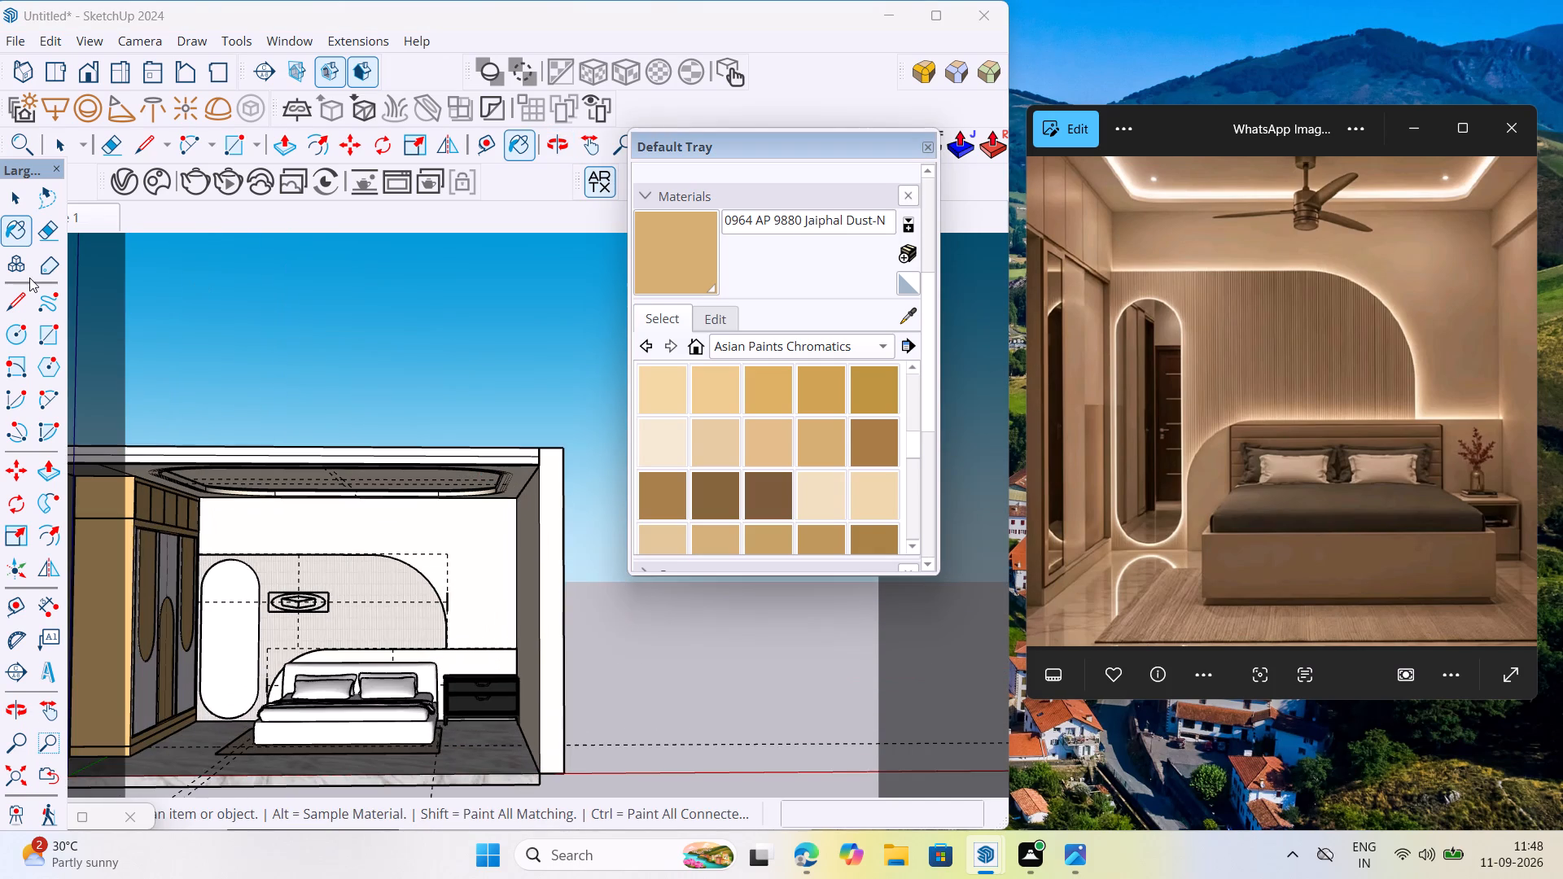
pyautogui.click(85, 221)
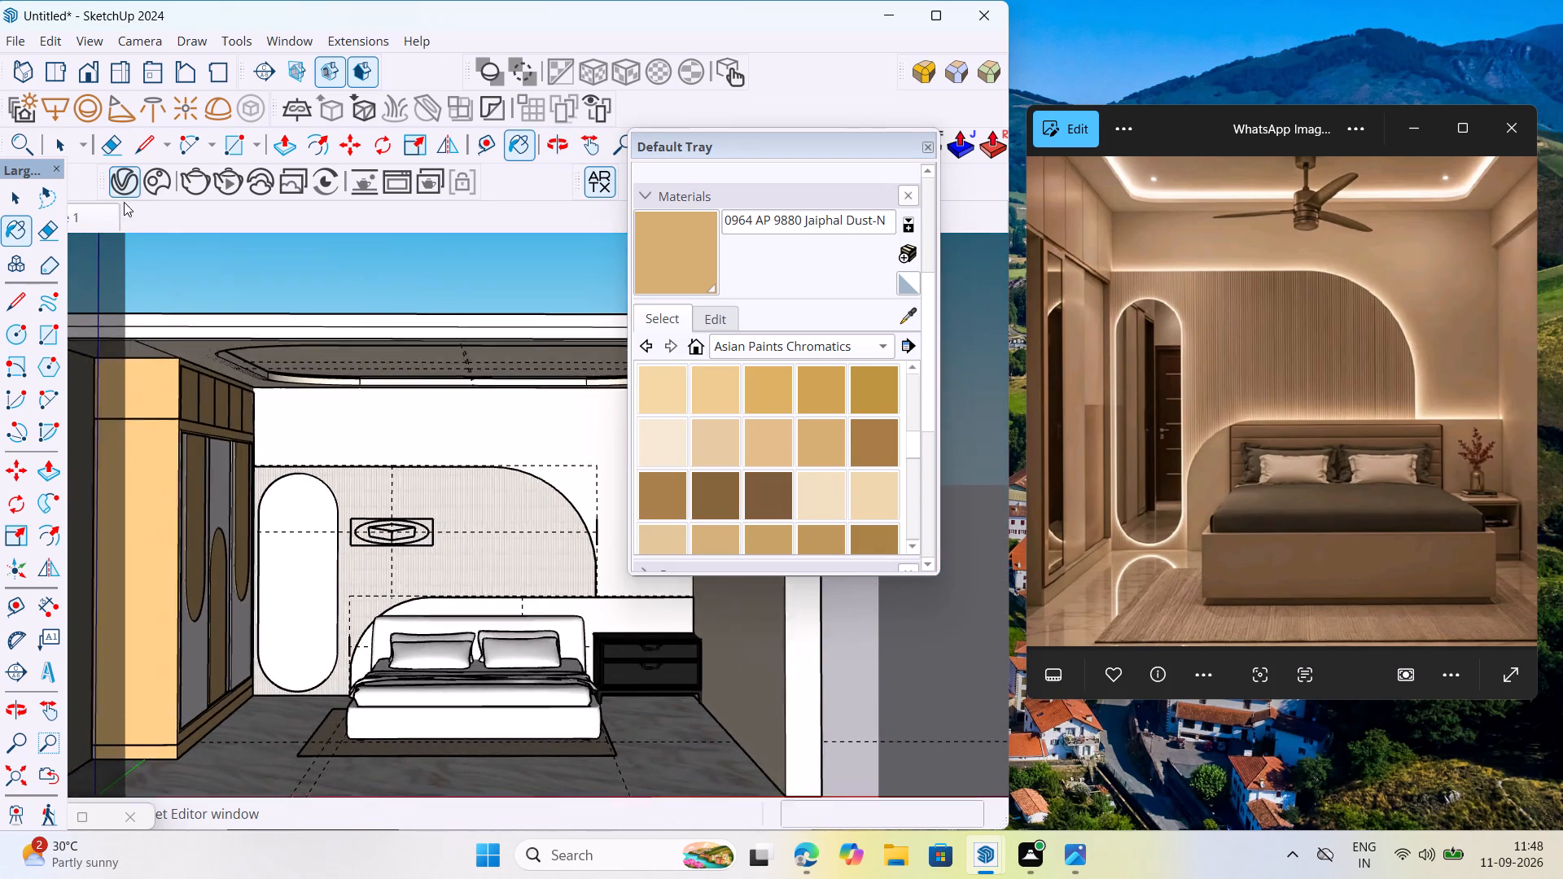
pyautogui.click(229, 168)
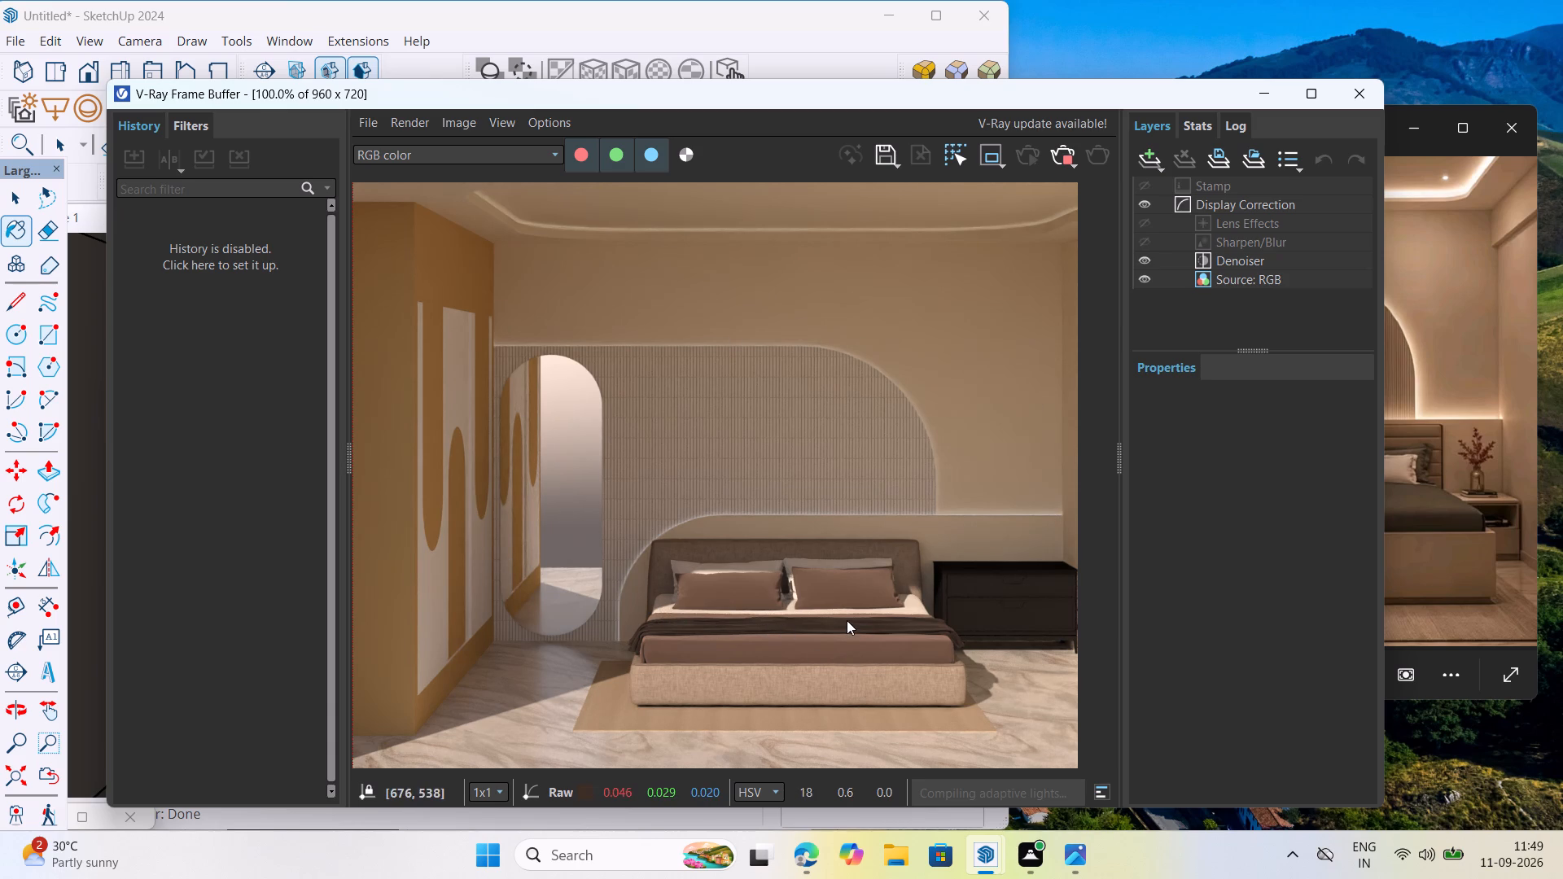
# Compare the rendered wardrobe and wall colours with the reference image, stop the render and close the frame buffer.
pyautogui.moveTo(841, 103); pyautogui.dragTo(693, 527)
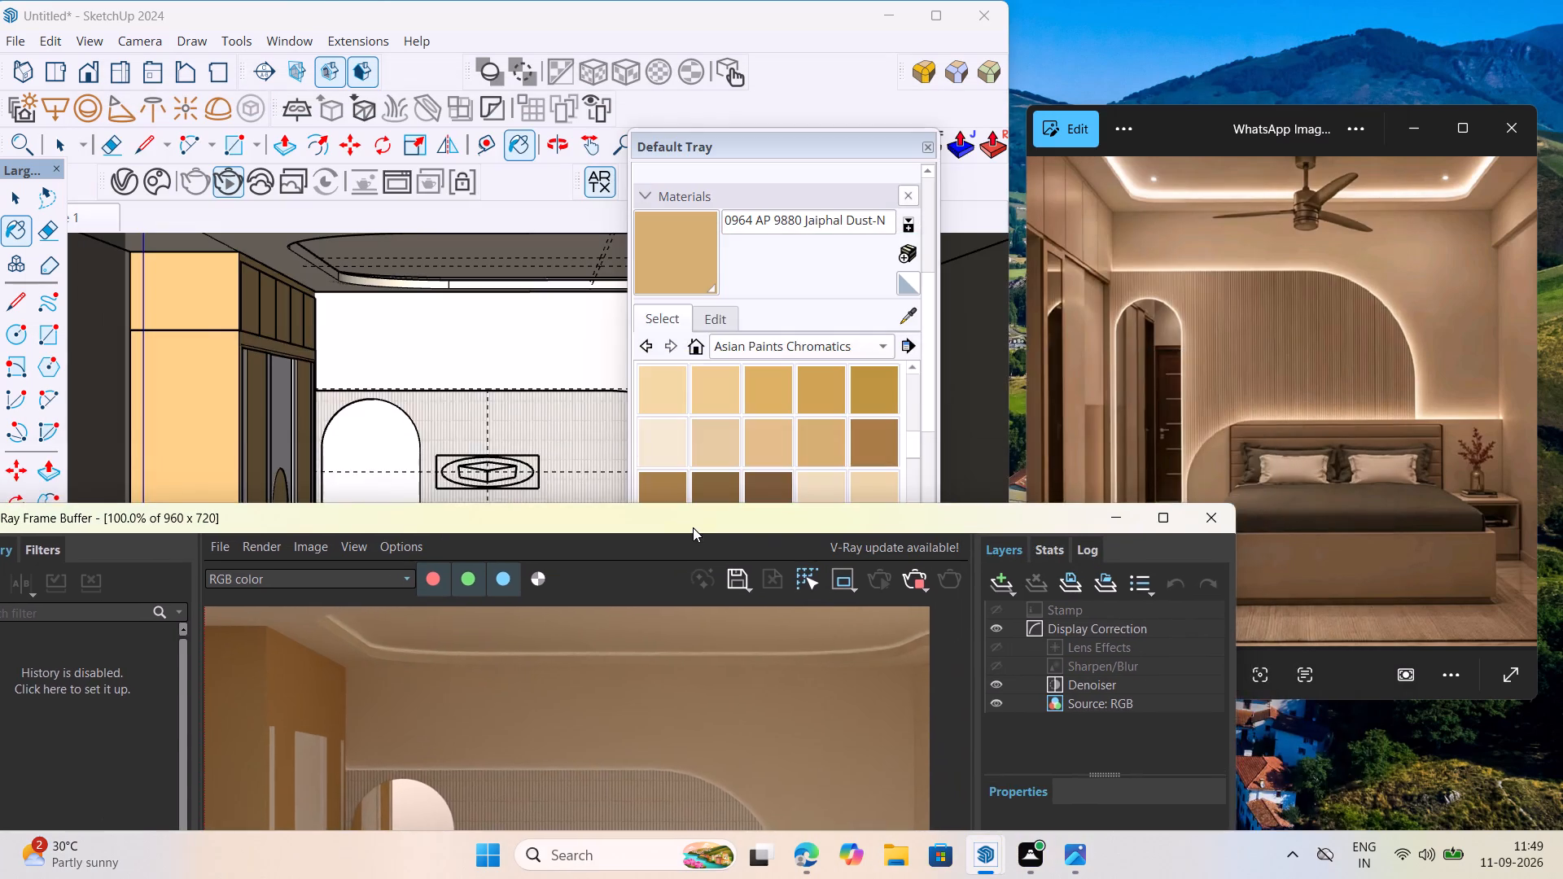
pyautogui.moveTo(693, 527); pyautogui.dragTo(602, 274)
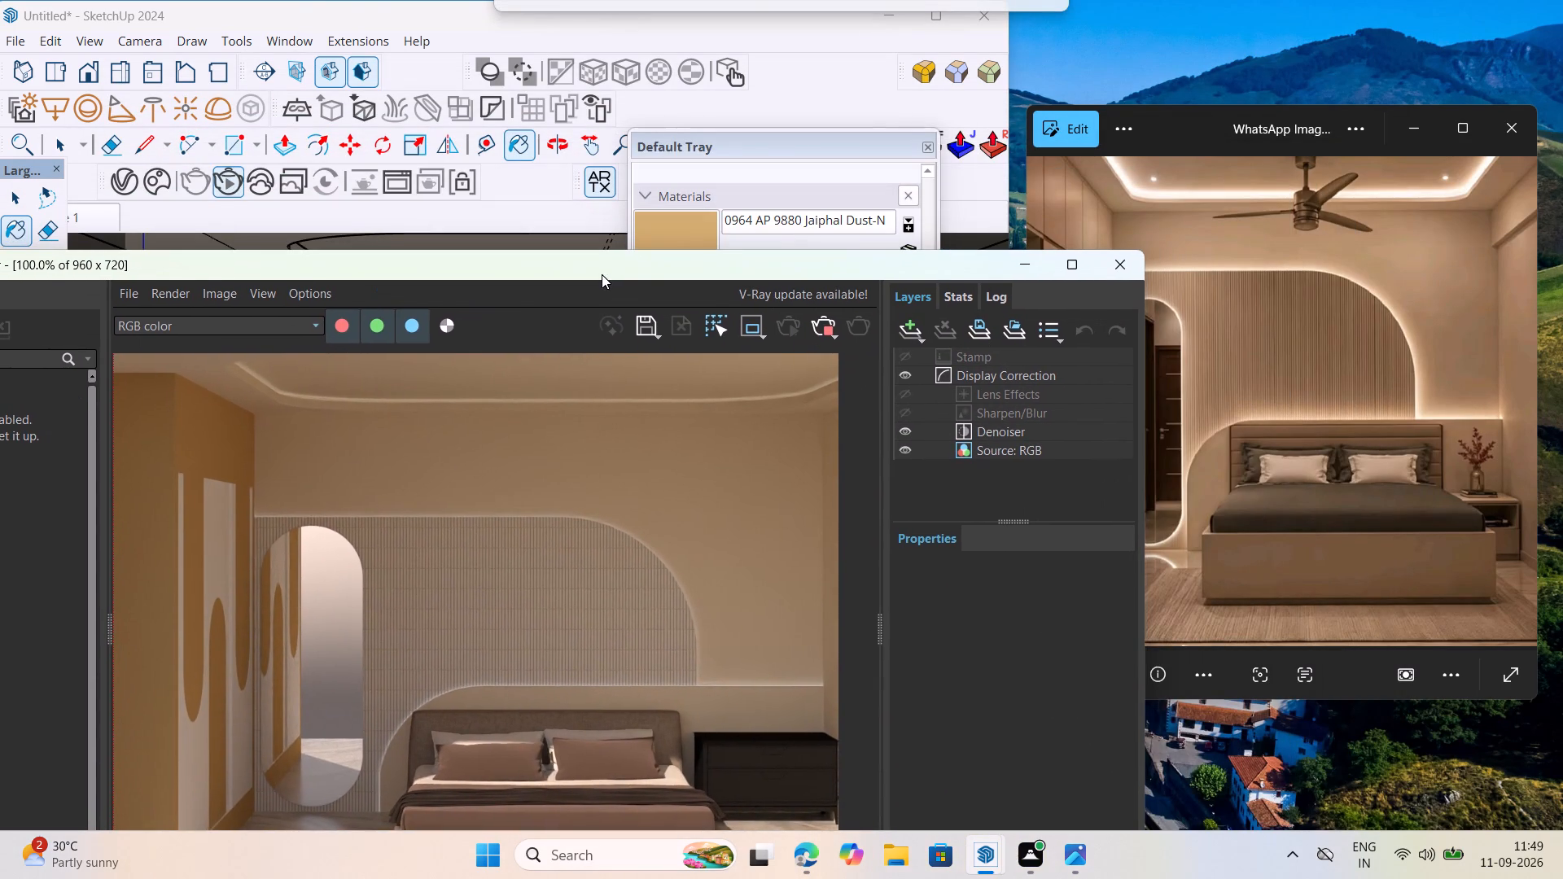
pyautogui.moveTo(602, 274); pyautogui.dragTo(612, 256)
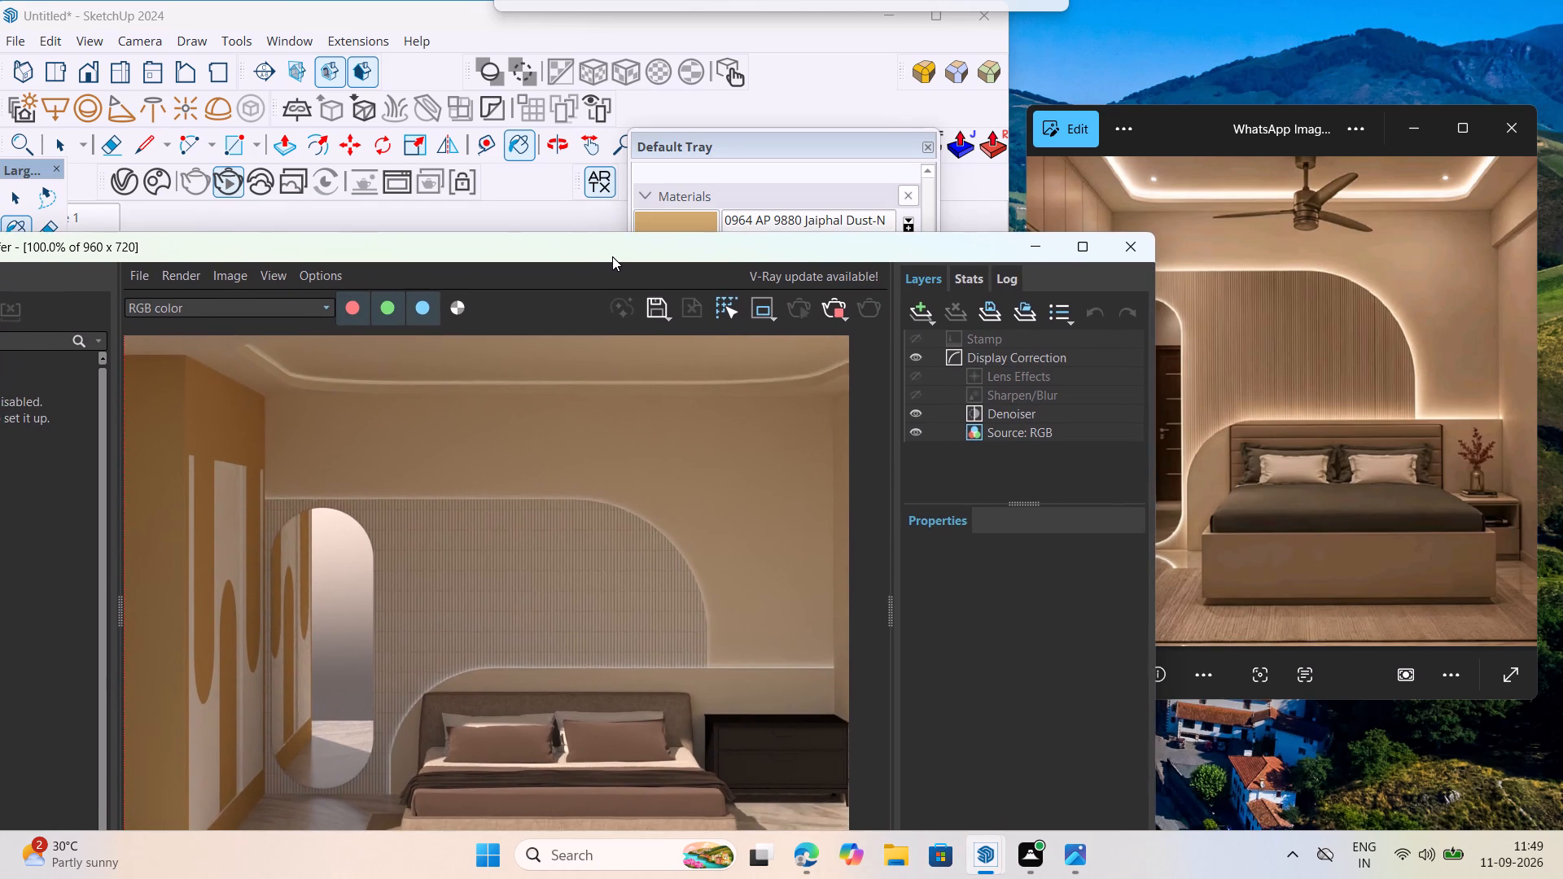
pyautogui.moveTo(612, 256); pyautogui.dragTo(665, 261)
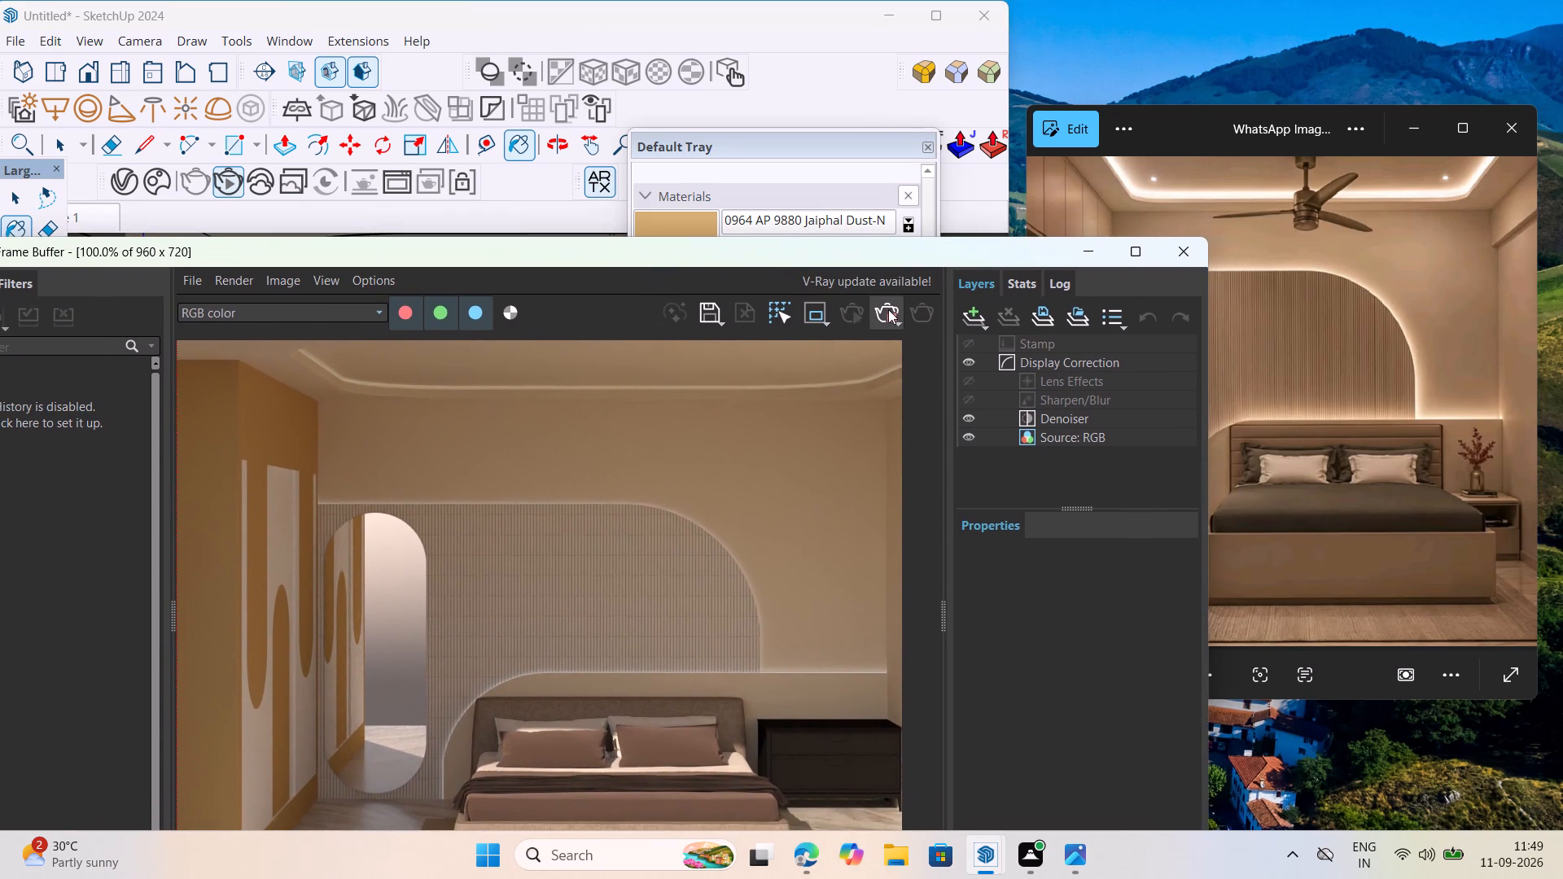
pyautogui.click(888, 309)
pyautogui.click(1172, 248)
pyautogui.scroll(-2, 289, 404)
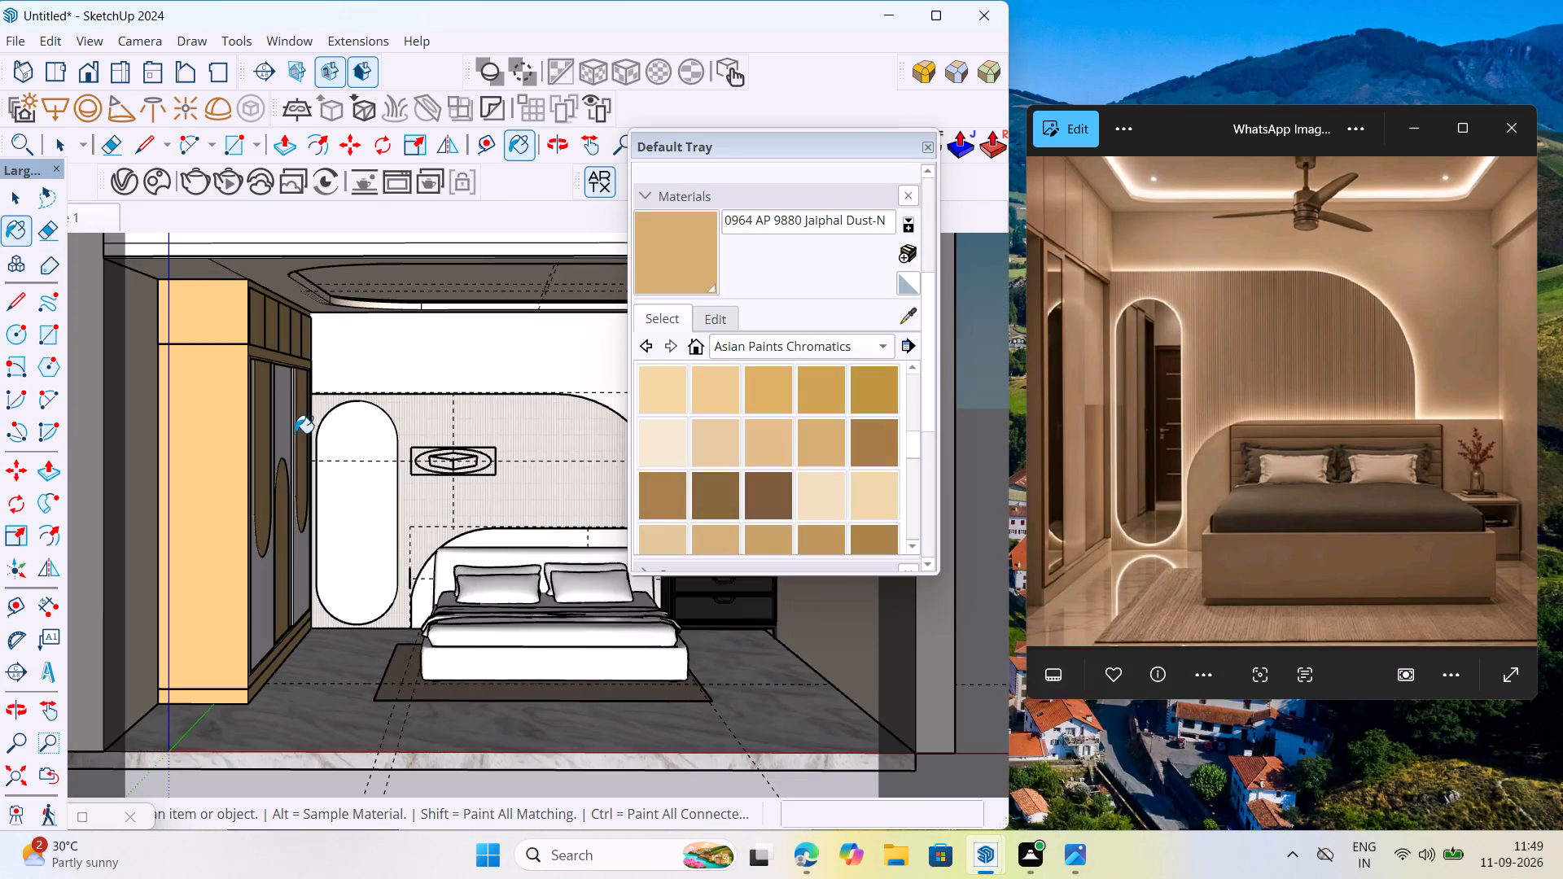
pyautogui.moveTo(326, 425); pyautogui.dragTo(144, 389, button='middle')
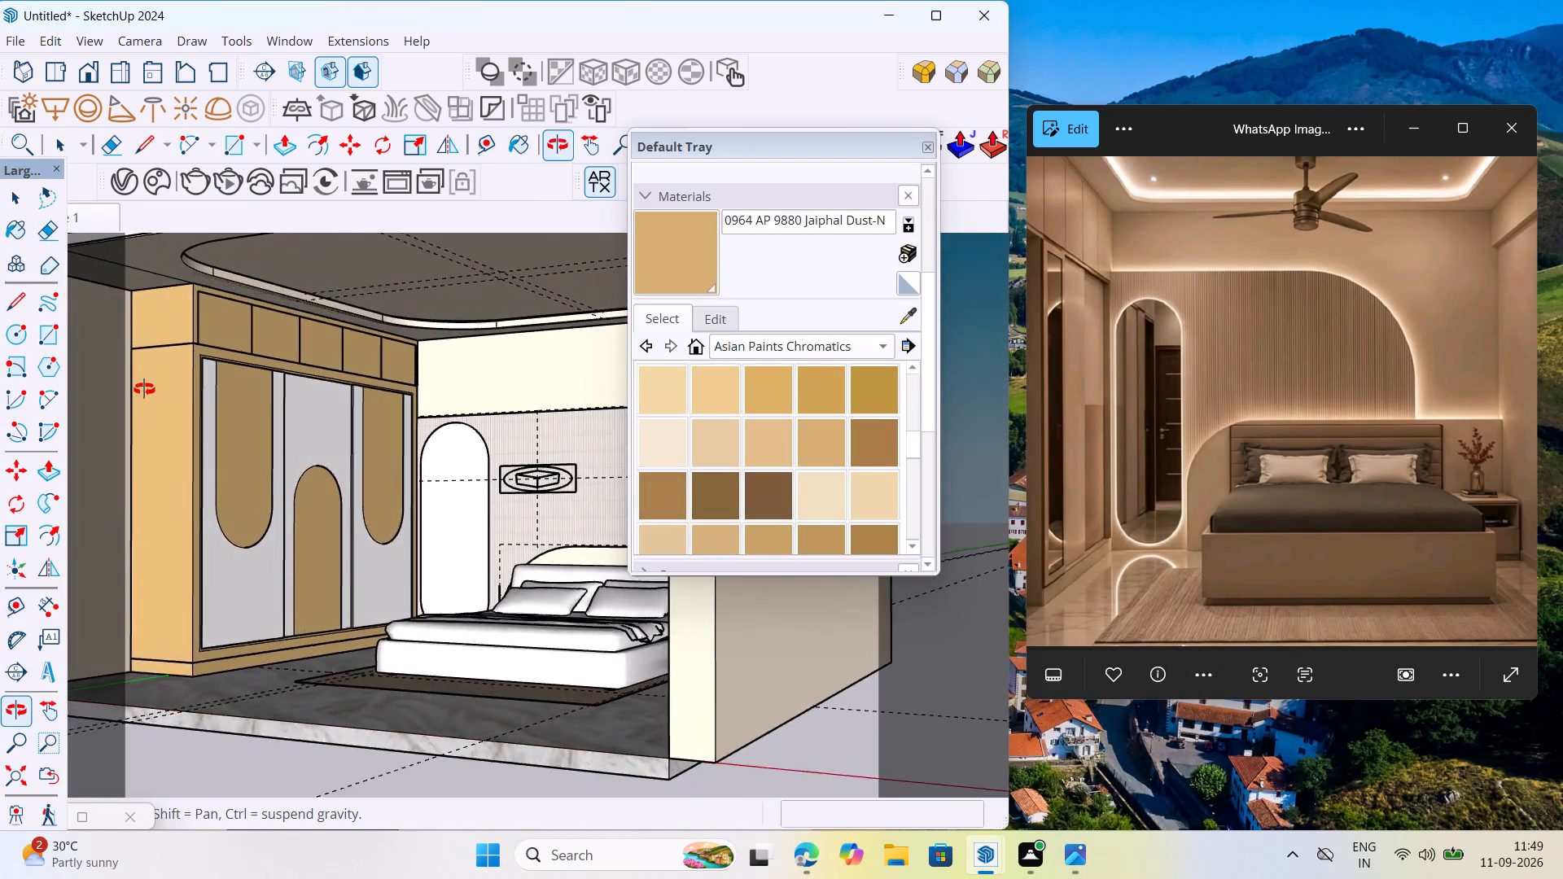
# Move the Default Tray clear of the model so the whole bedroom is uncovered from its open front.
pyautogui.moveTo(144, 389); pyautogui.dragTo(205, 383, button='middle')
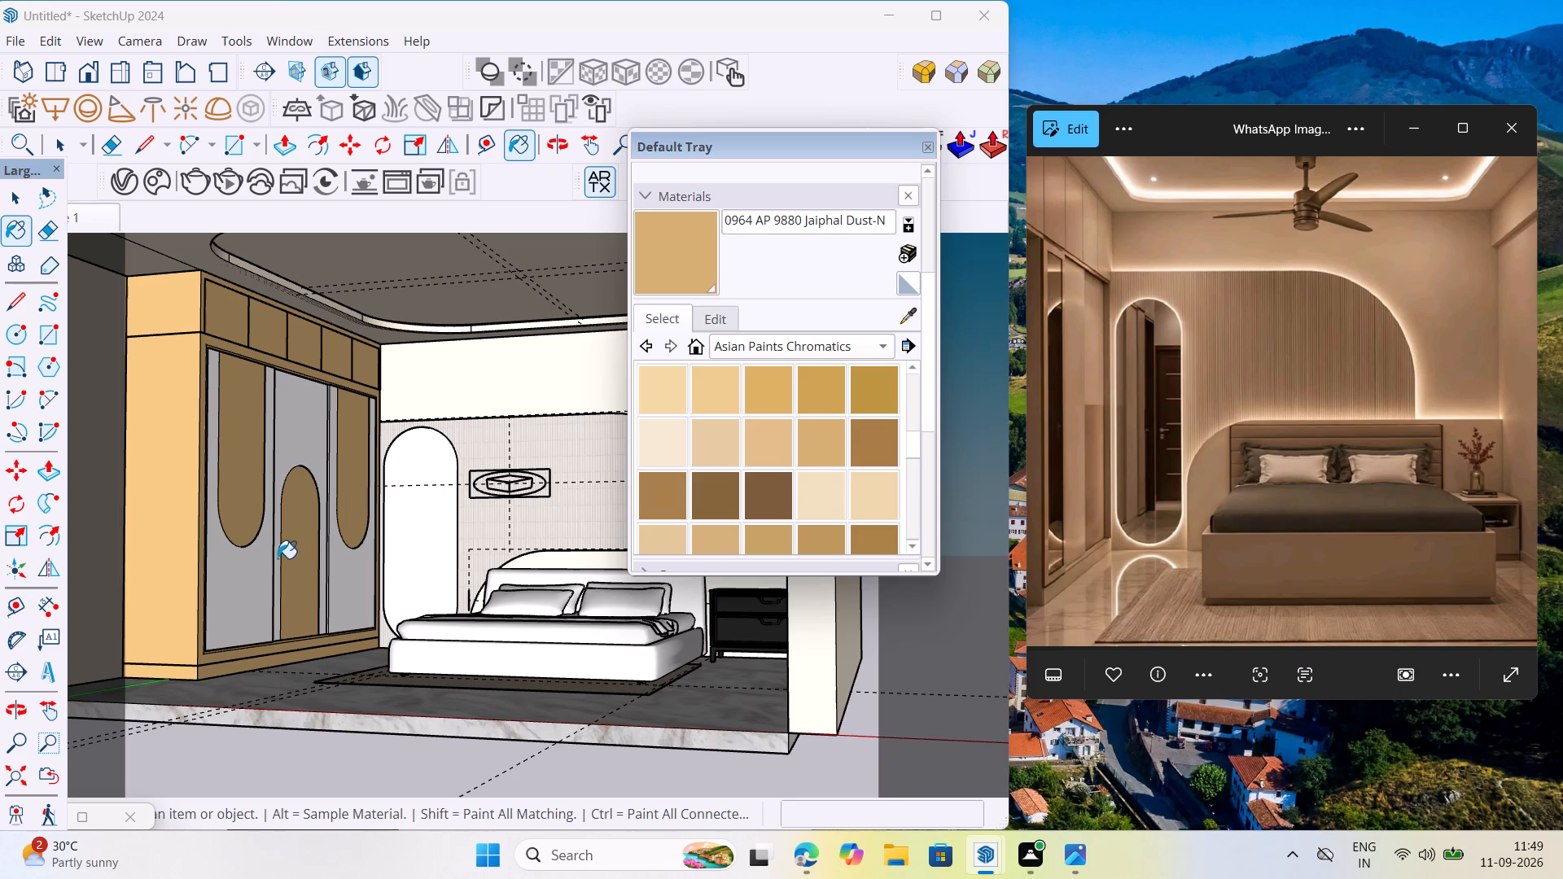
pyautogui.scroll(-5, 263, 558)
pyautogui.moveTo(278, 591); pyautogui.dragTo(389, 603, button='middle')
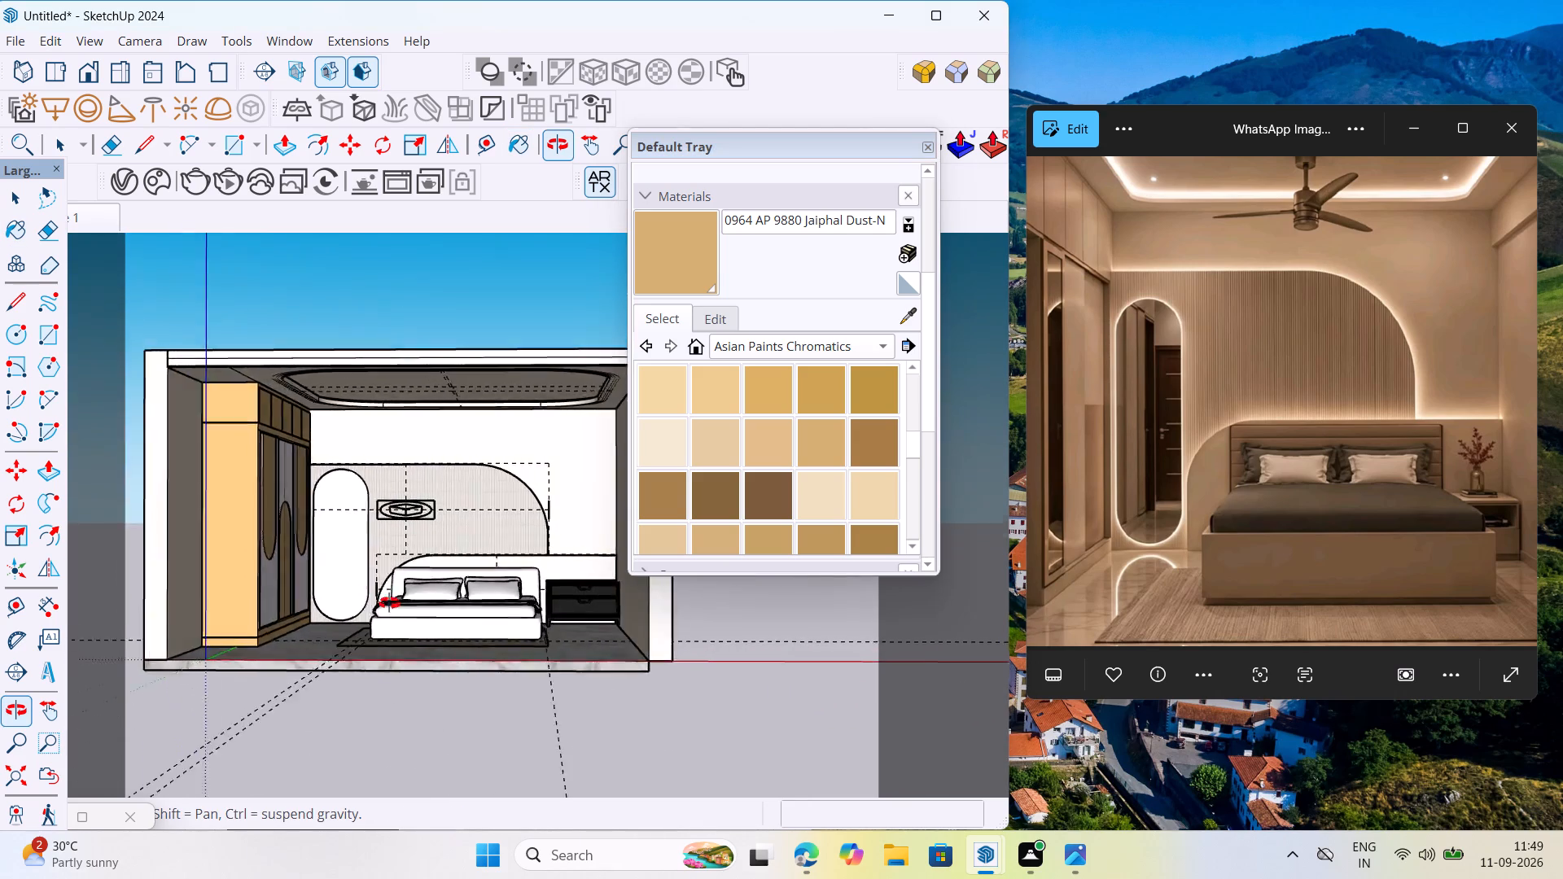
pyautogui.moveTo(389, 603); pyautogui.dragTo(551, 507, button='middle')
pyautogui.moveTo(502, 470); pyautogui.dragTo(428, 447, button='middle')
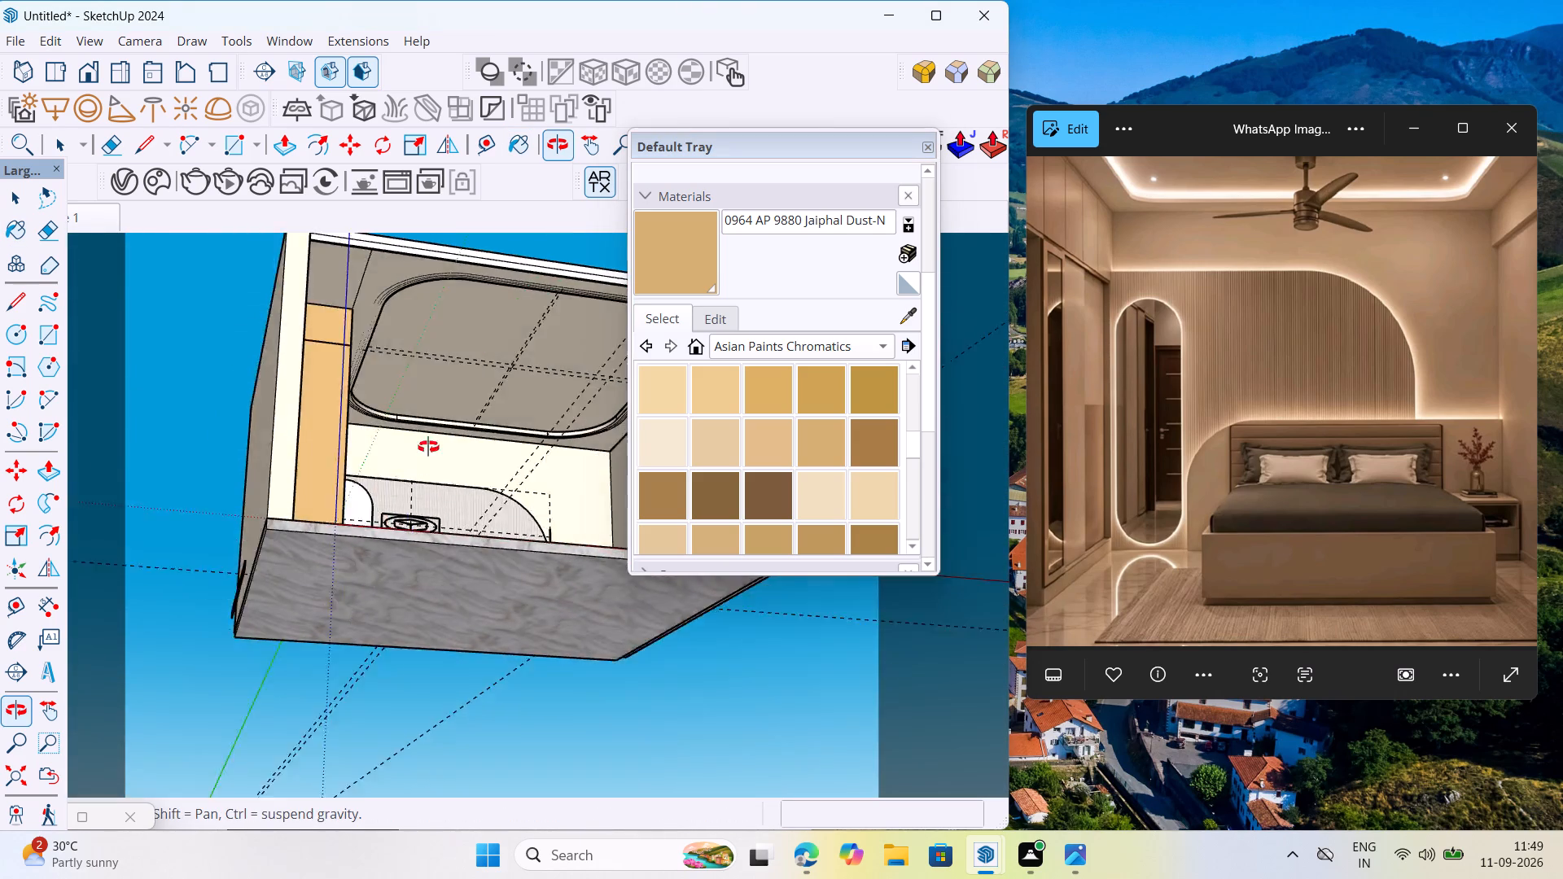
pyautogui.moveTo(428, 447); pyautogui.dragTo(306, 611, button='middle')
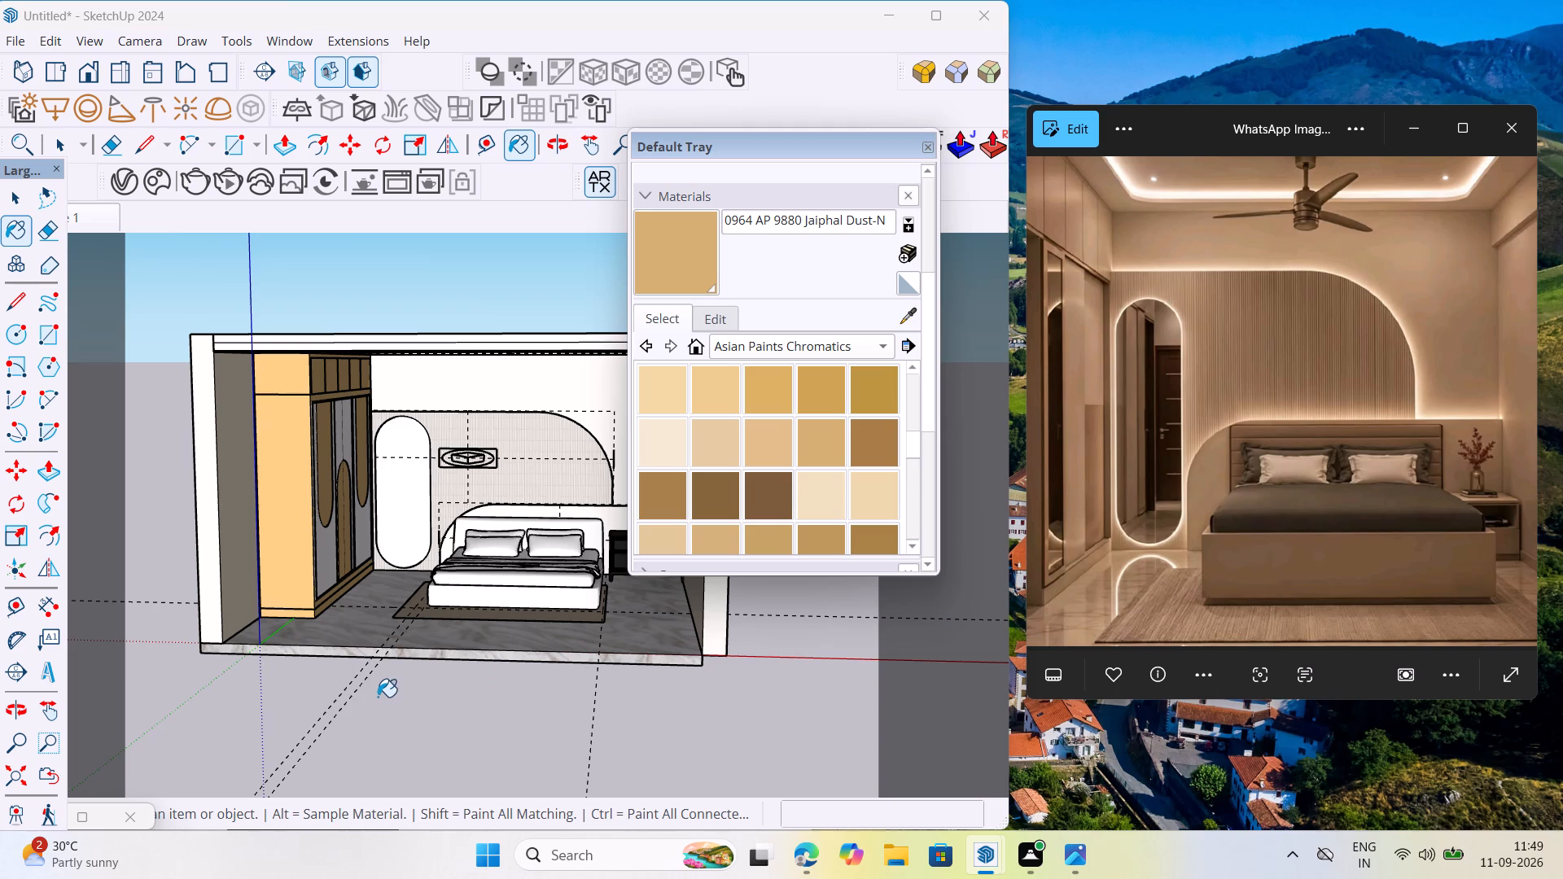
pyautogui.scroll(5, 365, 518)
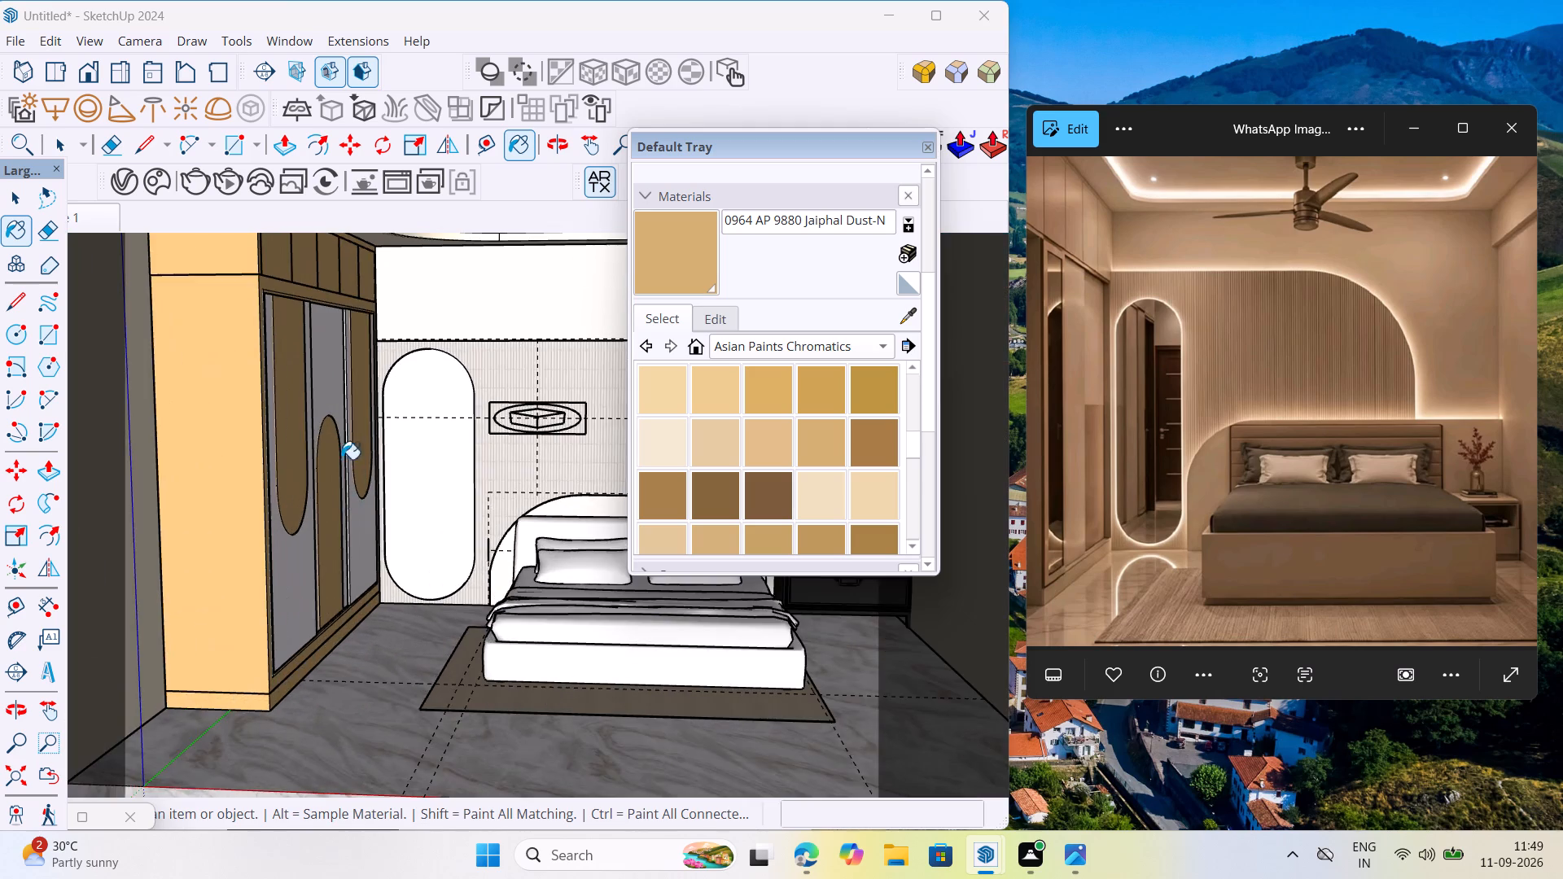
pyautogui.scroll(-4, 264, 516)
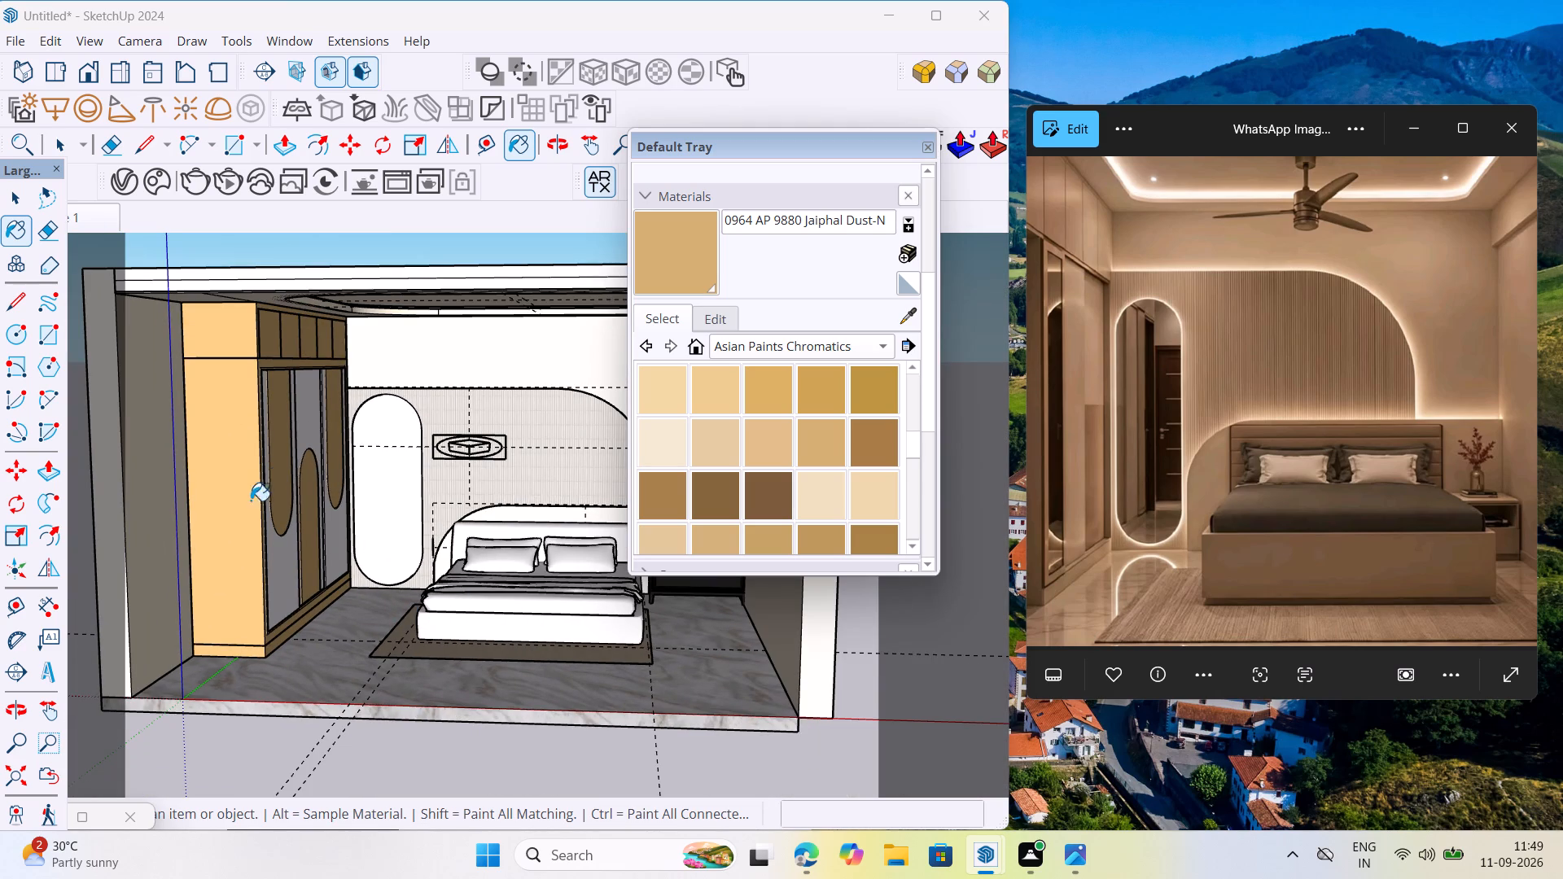
pyautogui.moveTo(751, 146); pyautogui.dragTo(912, 167)
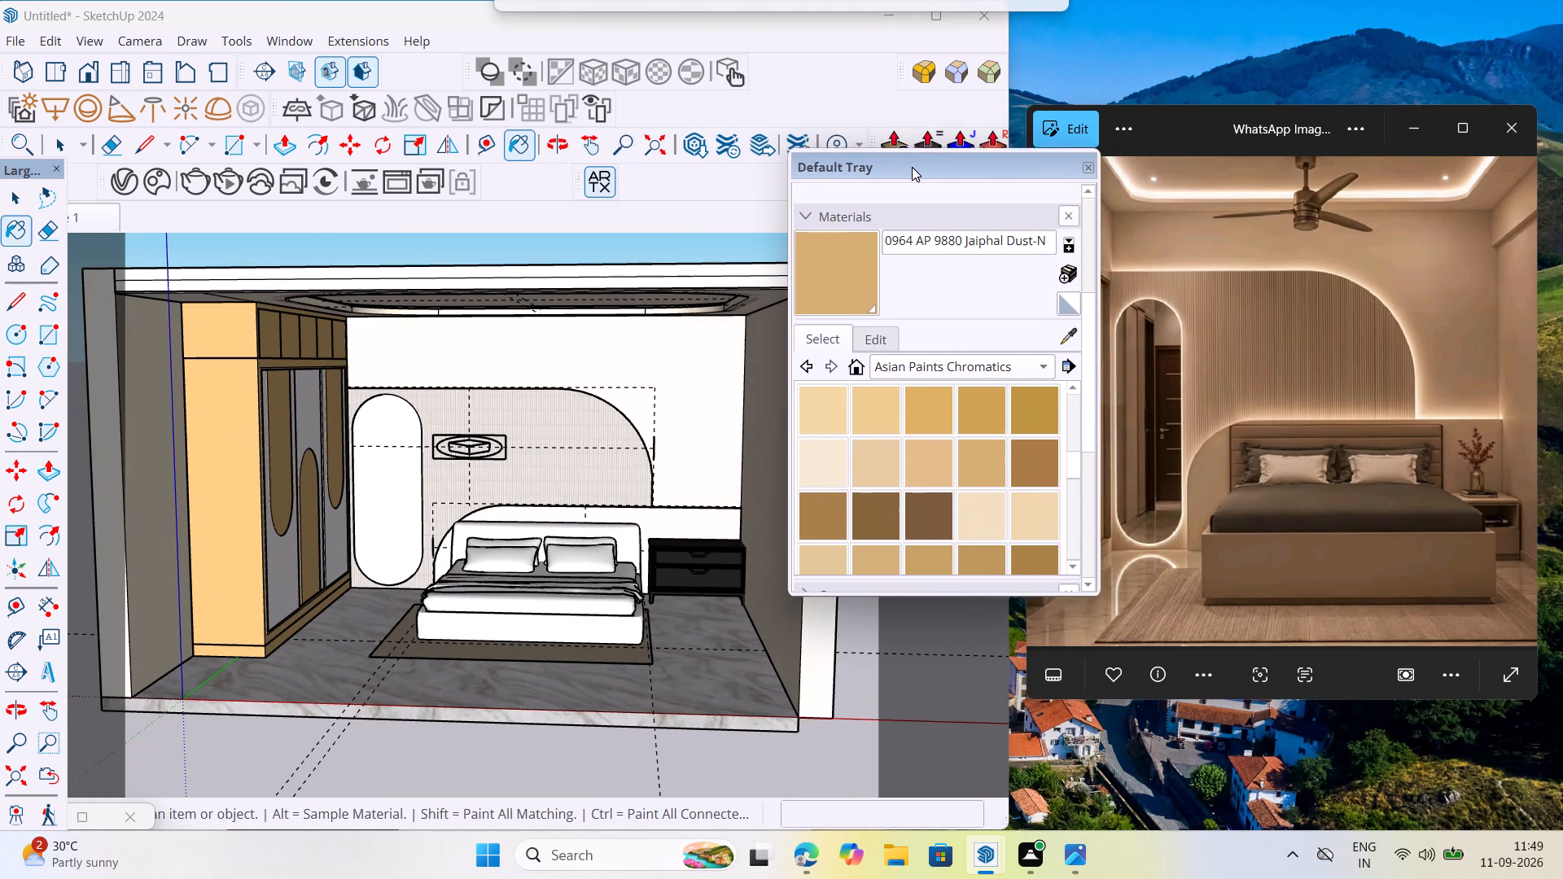
pyautogui.moveTo(912, 167); pyautogui.dragTo(971, 188)
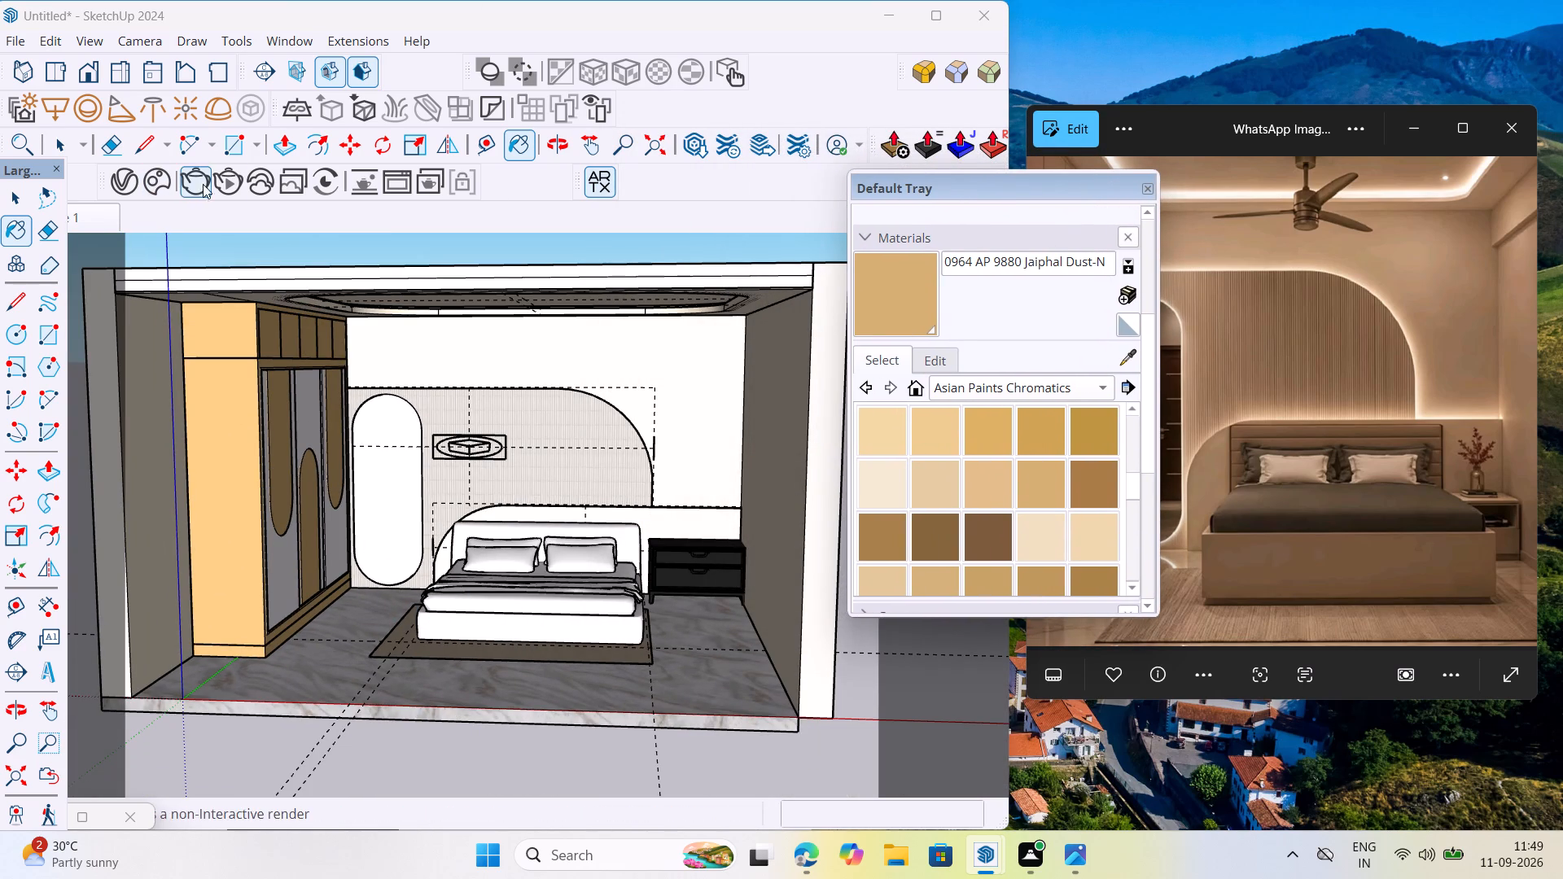
# Run an interactive V-Ray render of the whole bedroom, inspect the colours and lighting, then stop it and close the frame buffer.
pyautogui.click(226, 183)
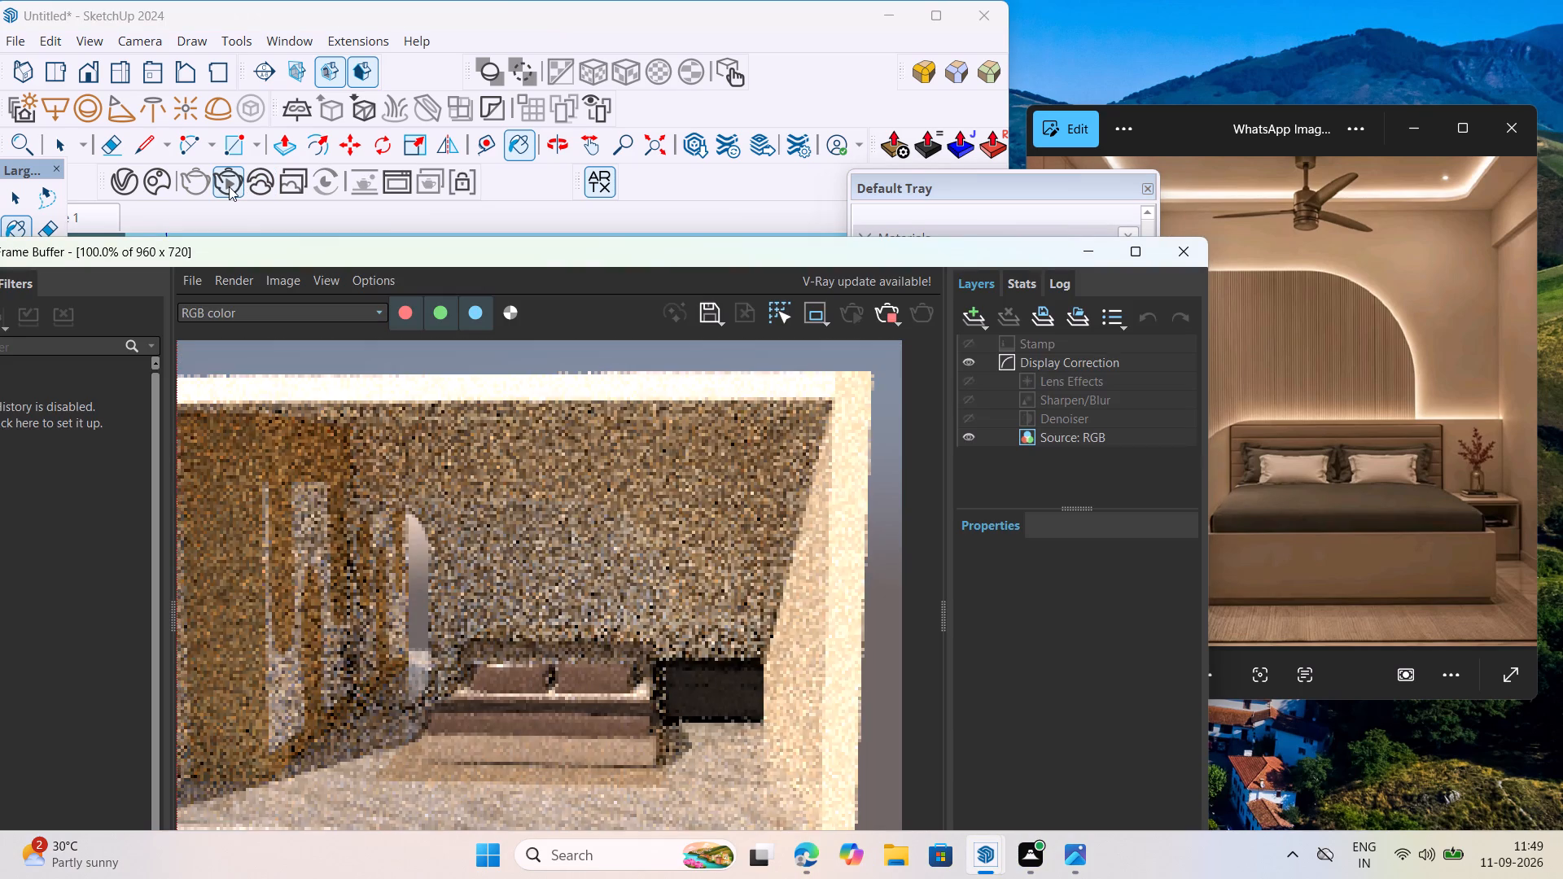
pyautogui.moveTo(516, 263); pyautogui.dragTo(558, 139)
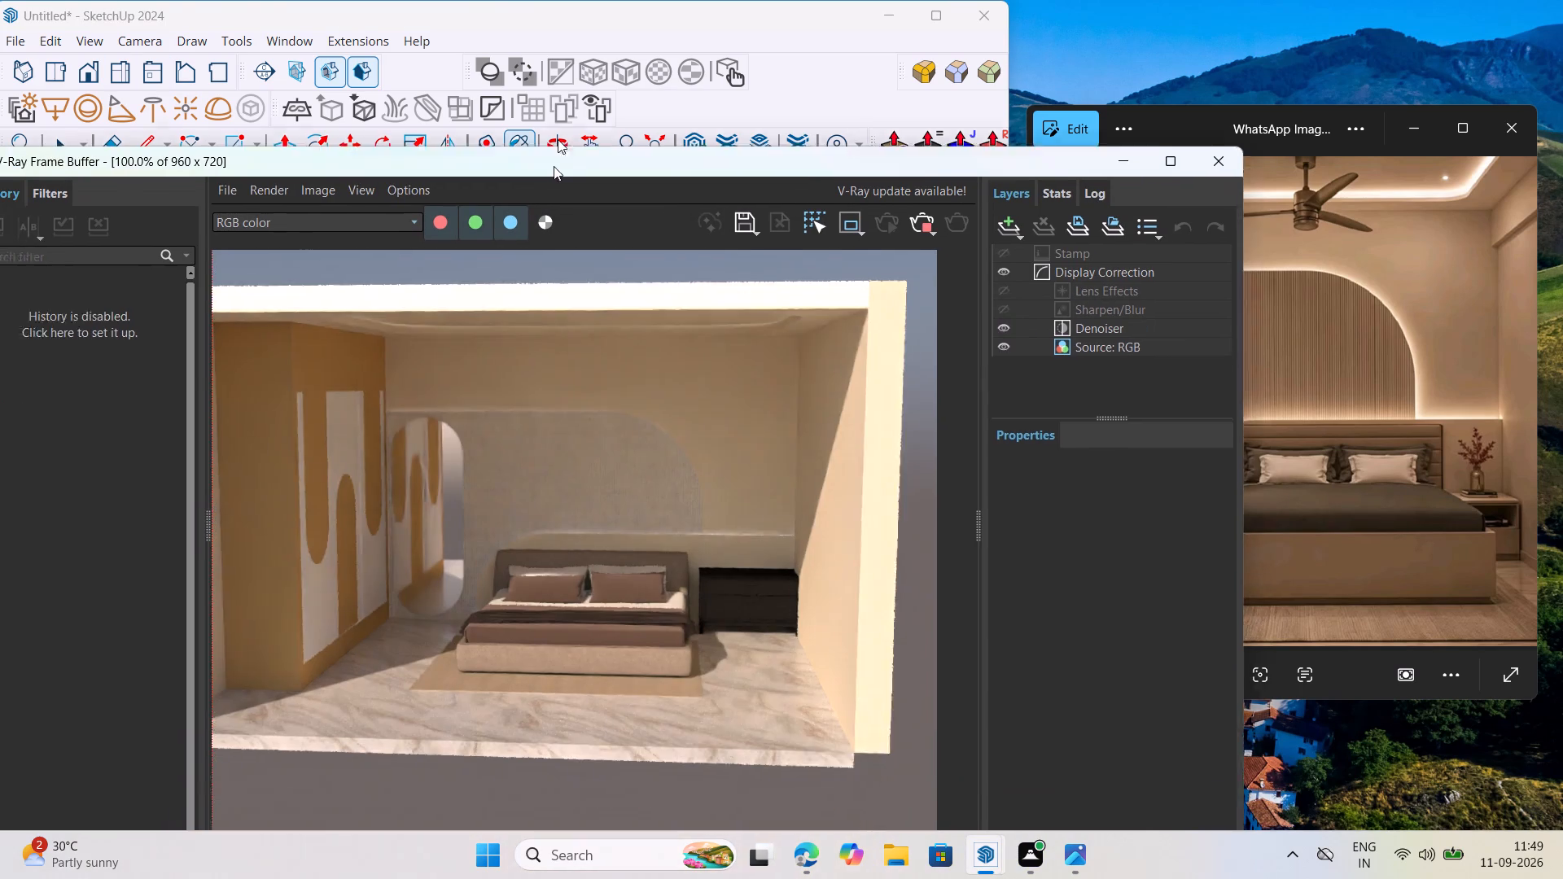
pyautogui.moveTo(558, 139); pyautogui.dragTo(570, 60)
pyautogui.click(948, 114)
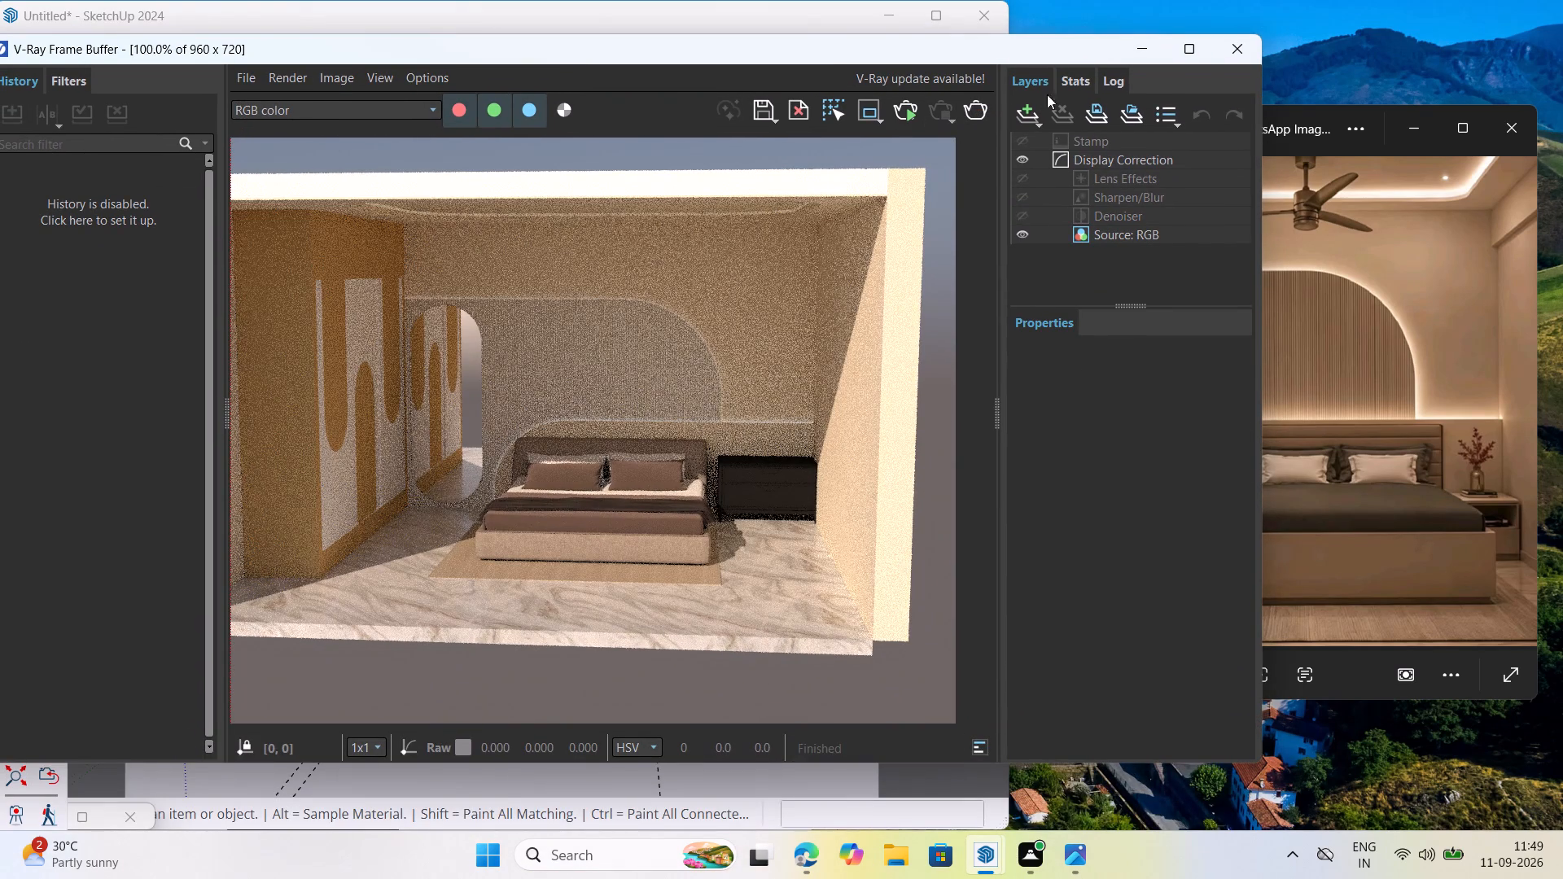
pyautogui.click(1259, 47)
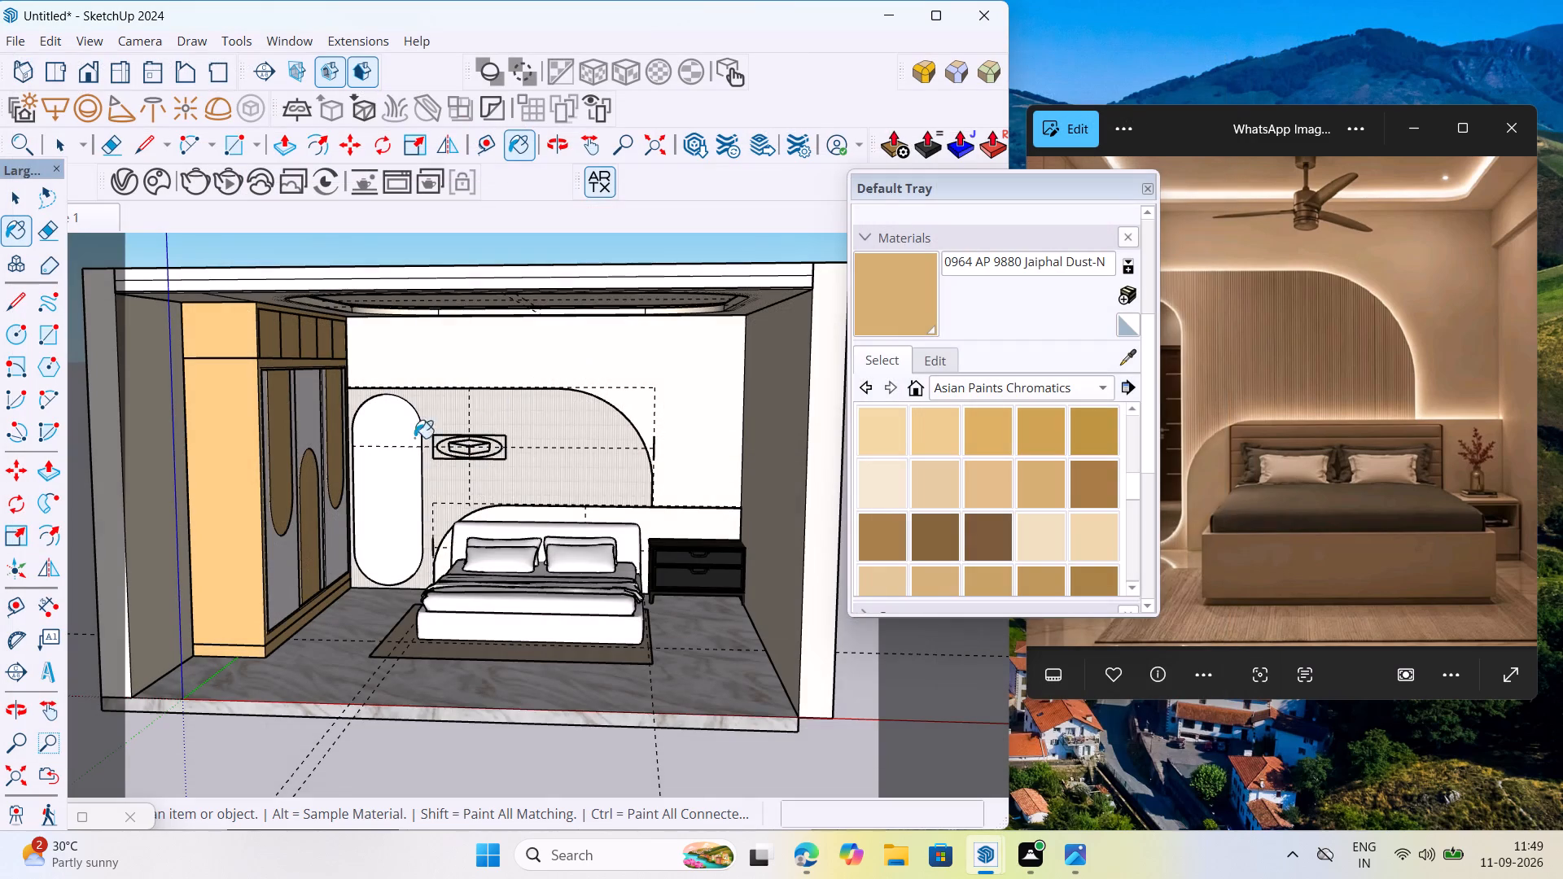
# Draw a V-Ray Rectangle Light across the bed side of the room's open front, U size about 109 and V size about 113.
pyautogui.scroll(-4, 466, 451)
pyautogui.moveTo(465, 522); pyautogui.dragTo(516, 505, button='middle')
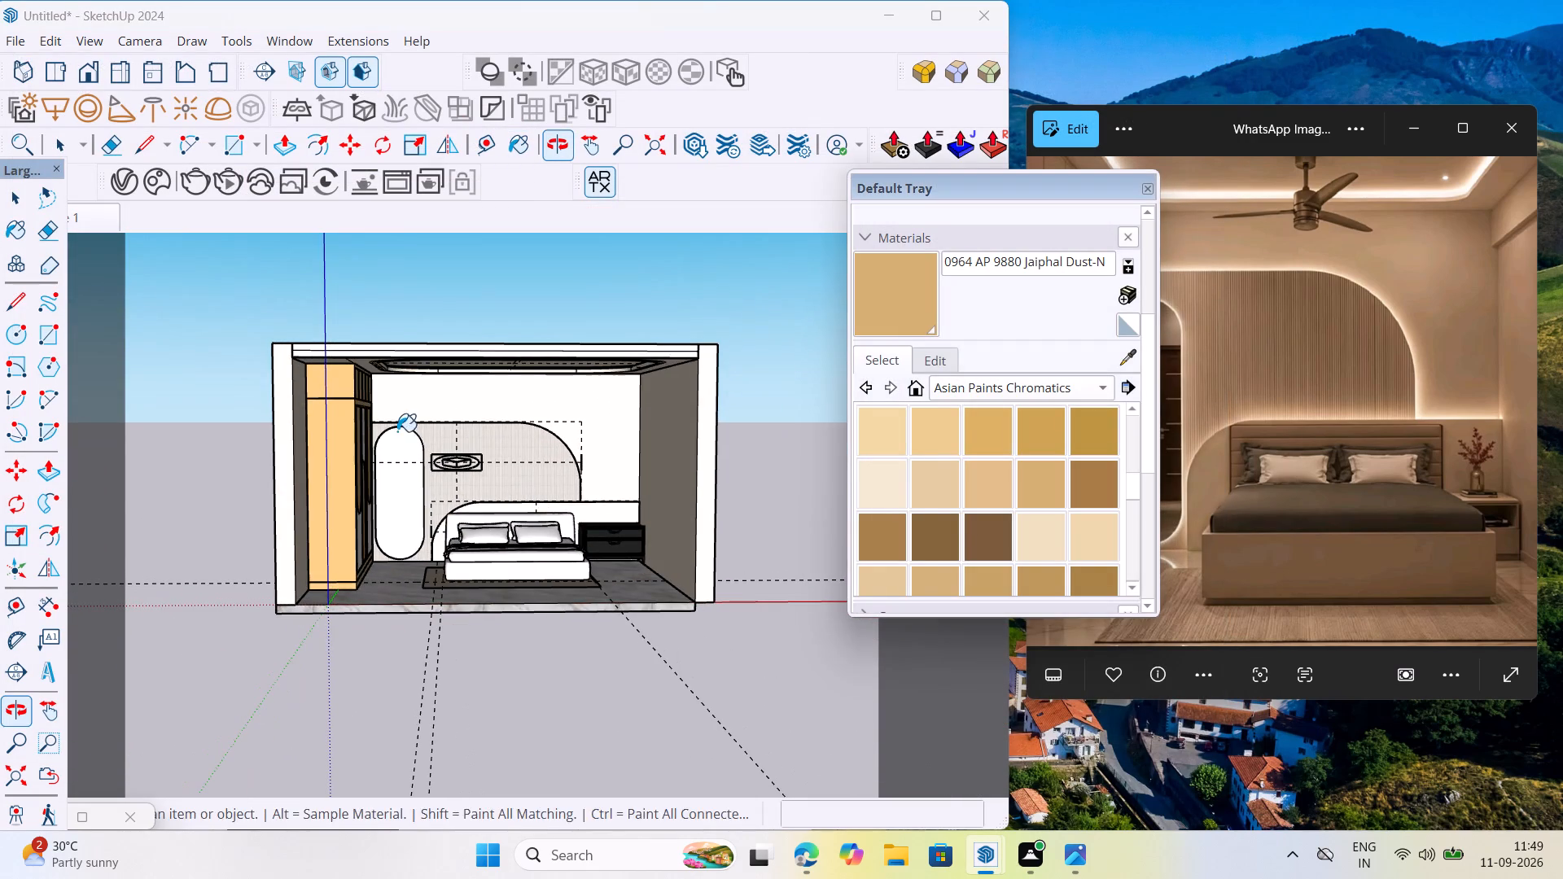
pyautogui.click(65, 105)
pyautogui.scroll(3, 482, 409)
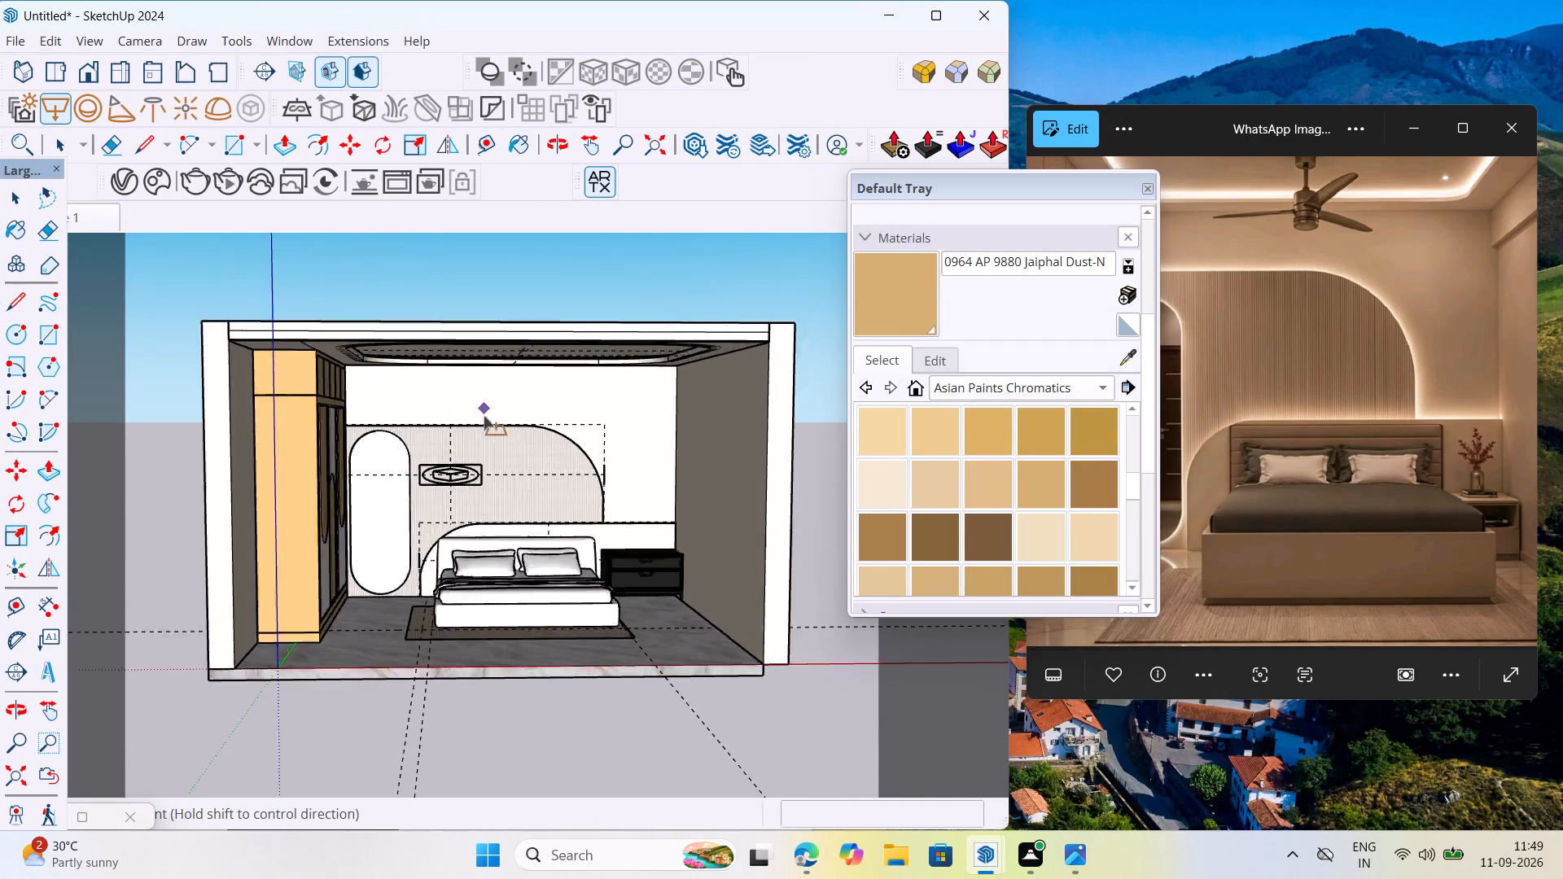
pyautogui.scroll(2, 484, 416)
pyautogui.scroll(-5, 378, 449)
pyautogui.scroll(5, 661, 410)
pyautogui.click(663, 355)
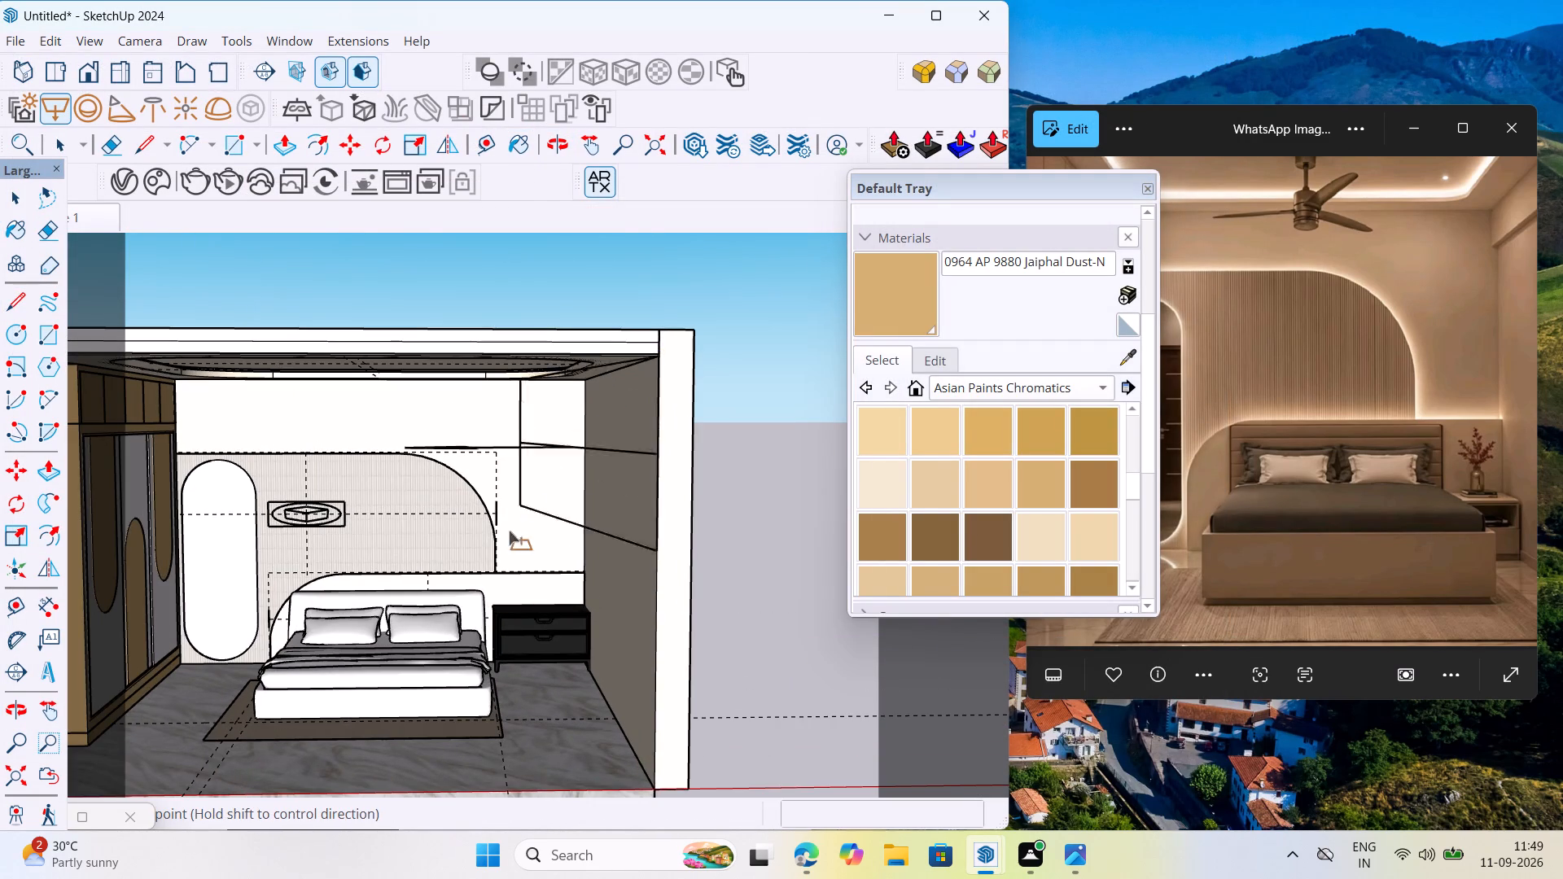
pyautogui.scroll(-5, 448, 667)
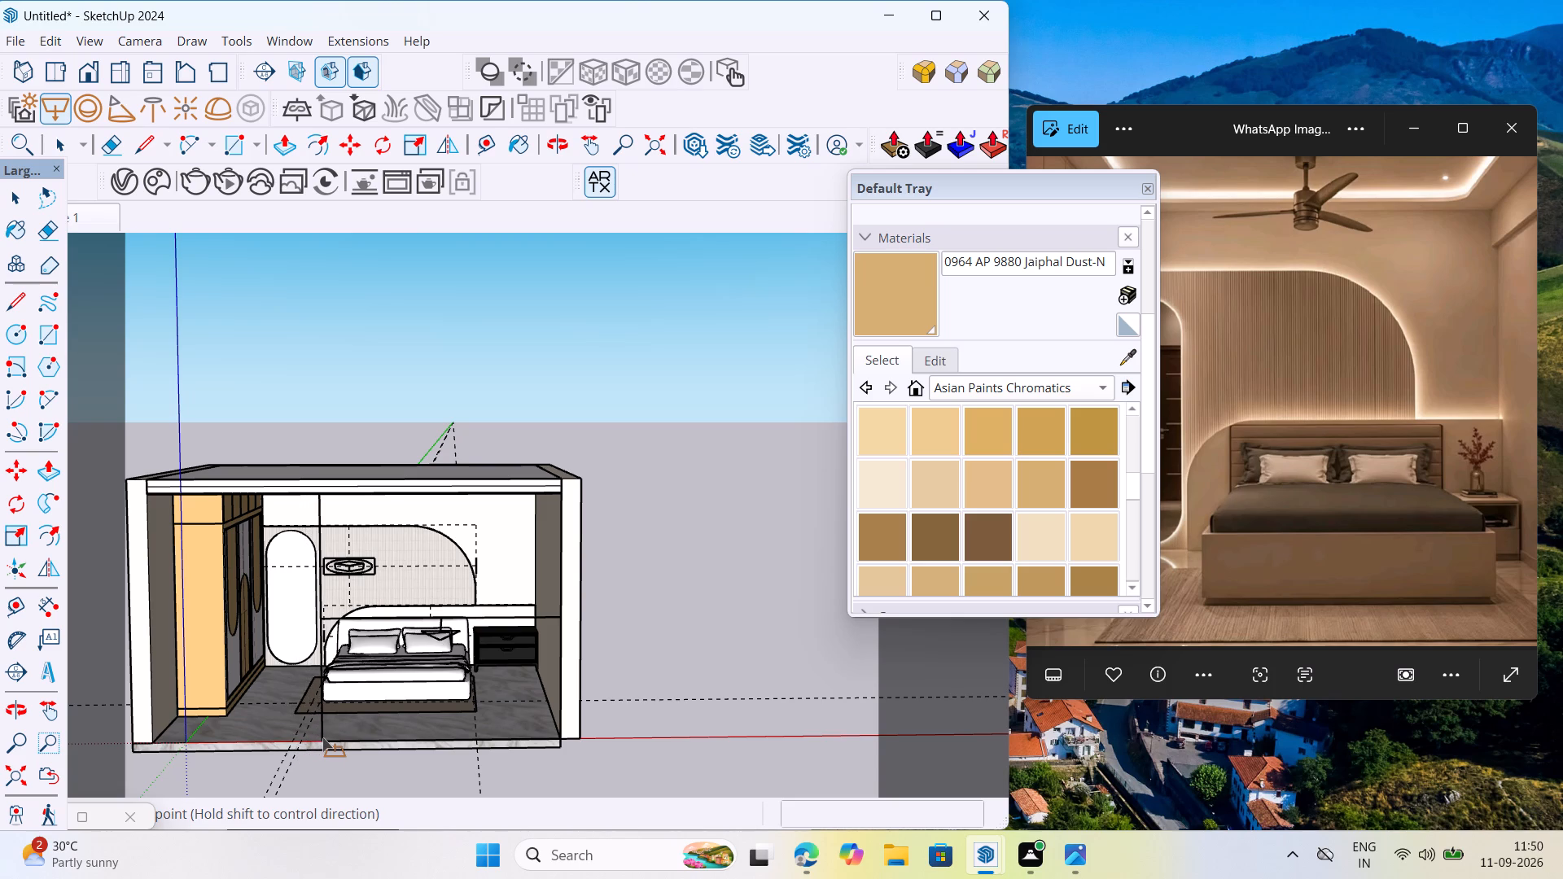
pyautogui.click(322, 737)
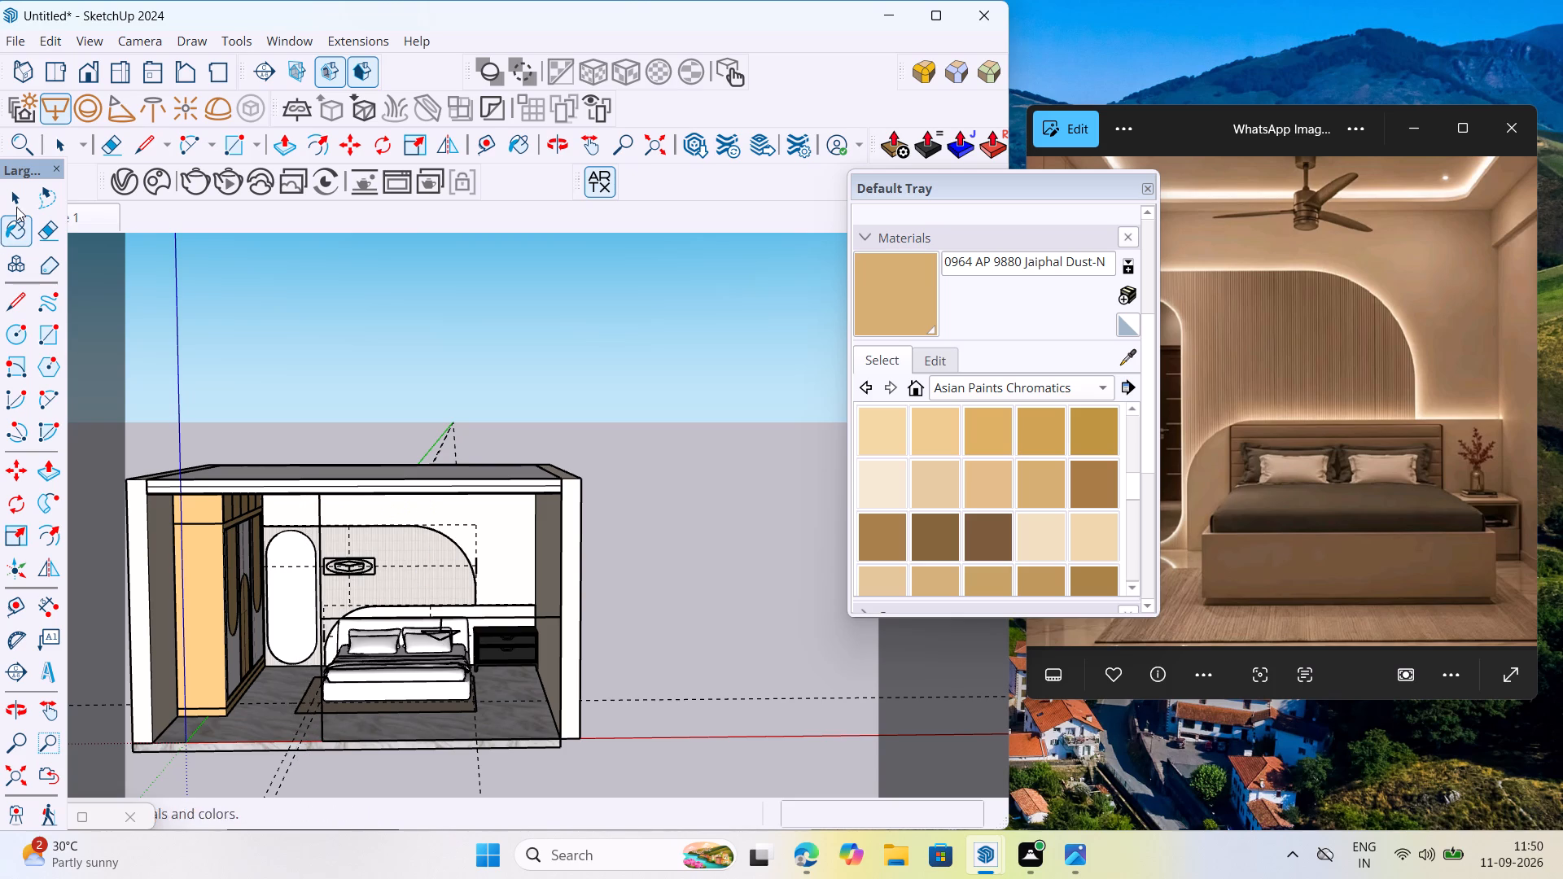
# Flip the rectangle light by scaling it through itself along the blue axis so its direction arrow points into the room.
pyautogui.click(14, 190)
pyautogui.scroll(4, 363, 565)
pyautogui.moveTo(398, 579); pyautogui.dragTo(445, 703, button='middle')
pyautogui.scroll(-8, 482, 608)
pyautogui.scroll(3, 593, 836)
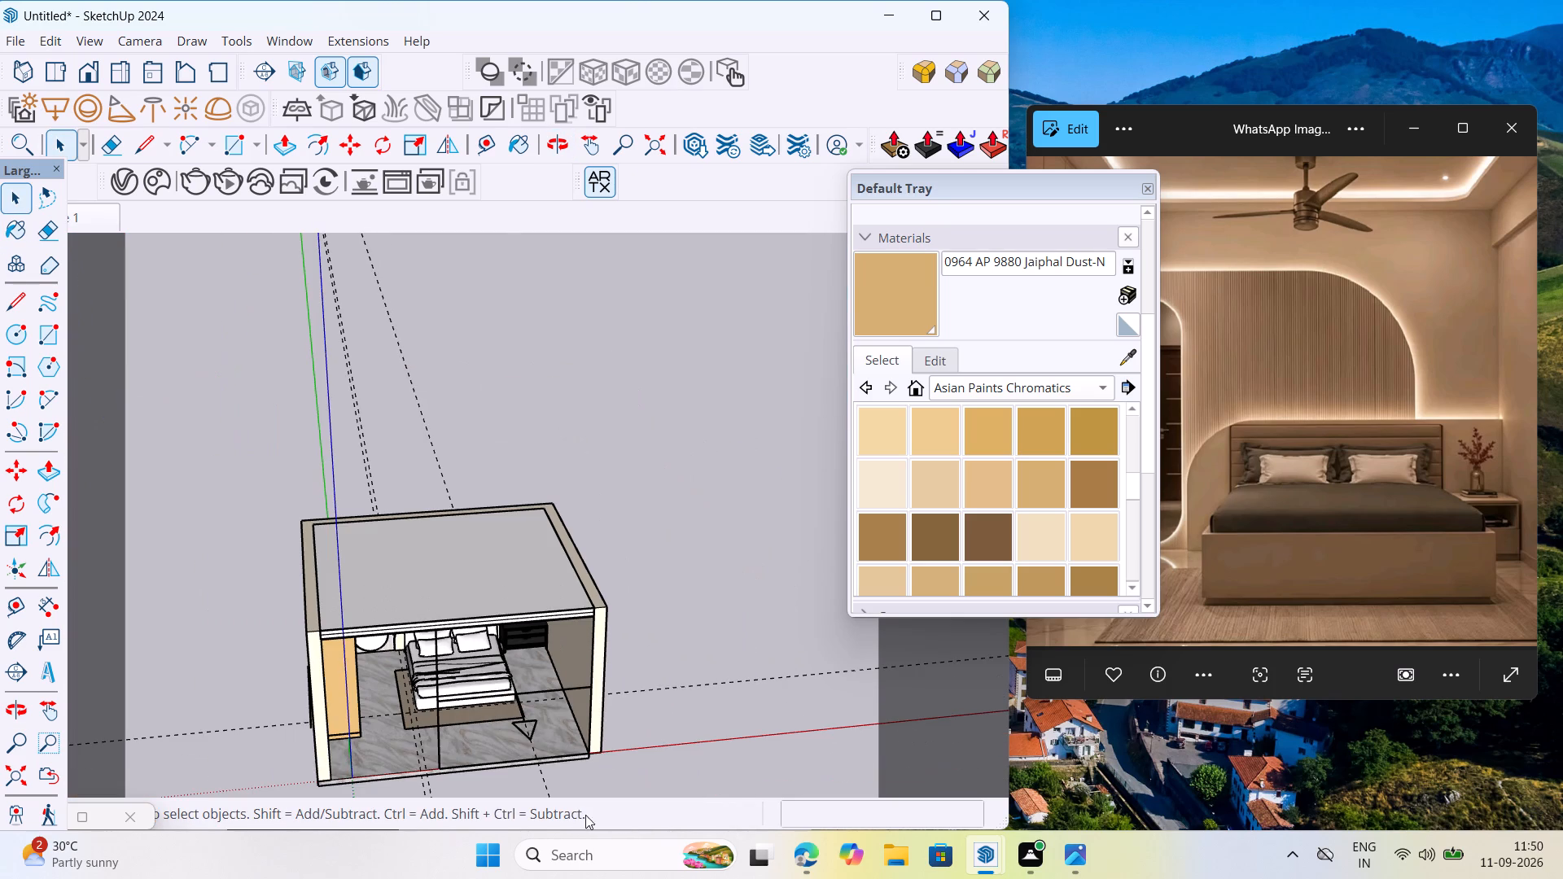
pyautogui.scroll(3, 585, 815)
pyautogui.click(539, 727)
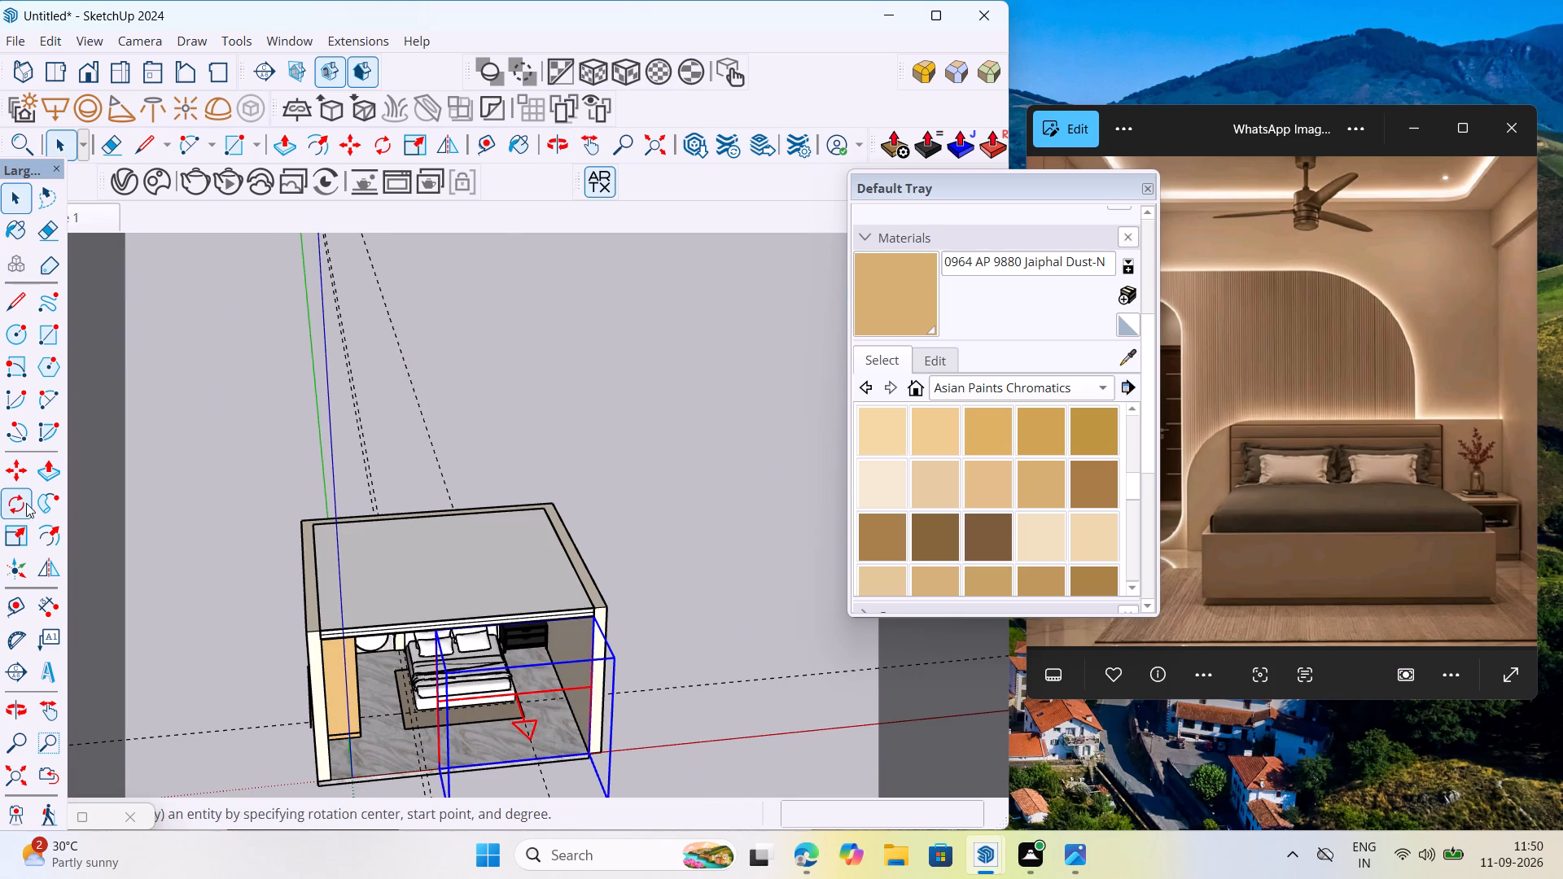
pyautogui.click(21, 537)
pyautogui.click(529, 738)
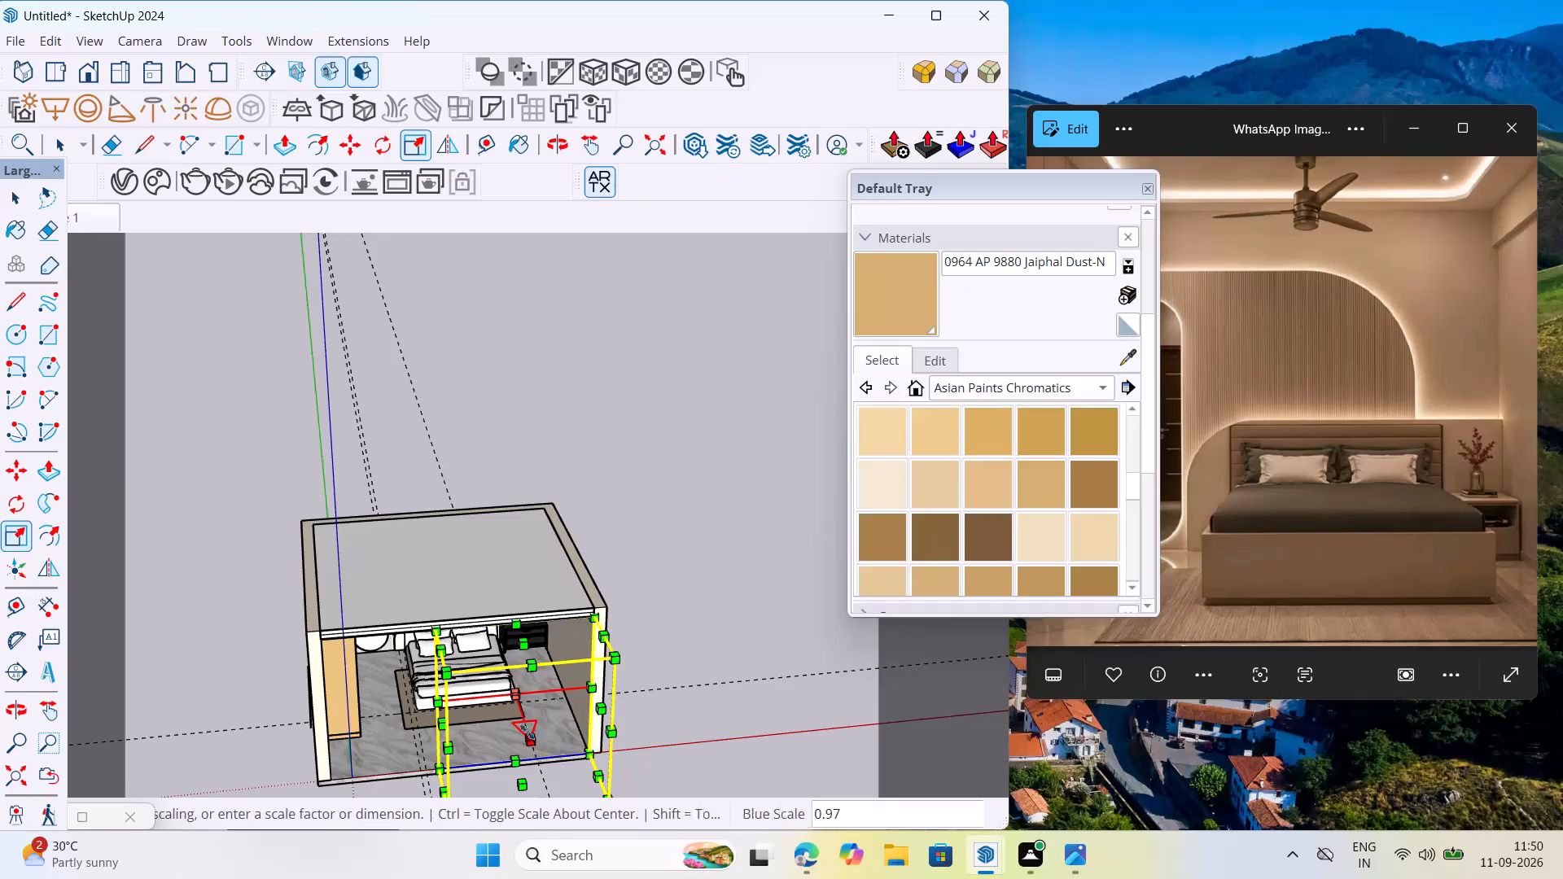
pyautogui.click(506, 671)
pyautogui.moveTo(483, 719); pyautogui.dragTo(446, 680, button='middle')
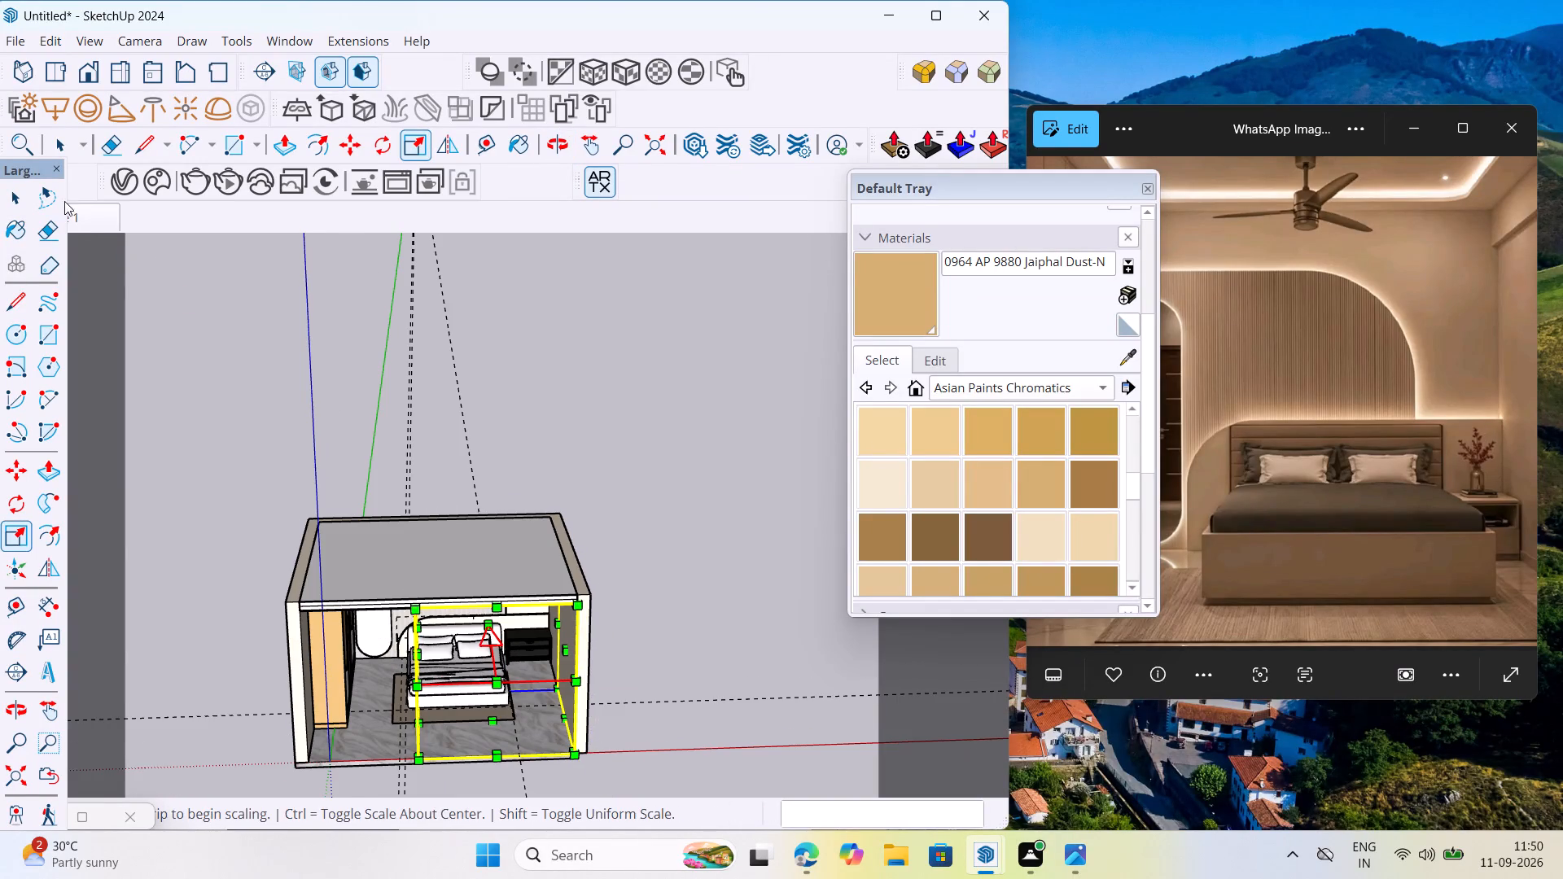
# Open the V-Ray Asset Editor and start an interactive render of the room front with the rectangle light in place.
pyautogui.click(119, 181)
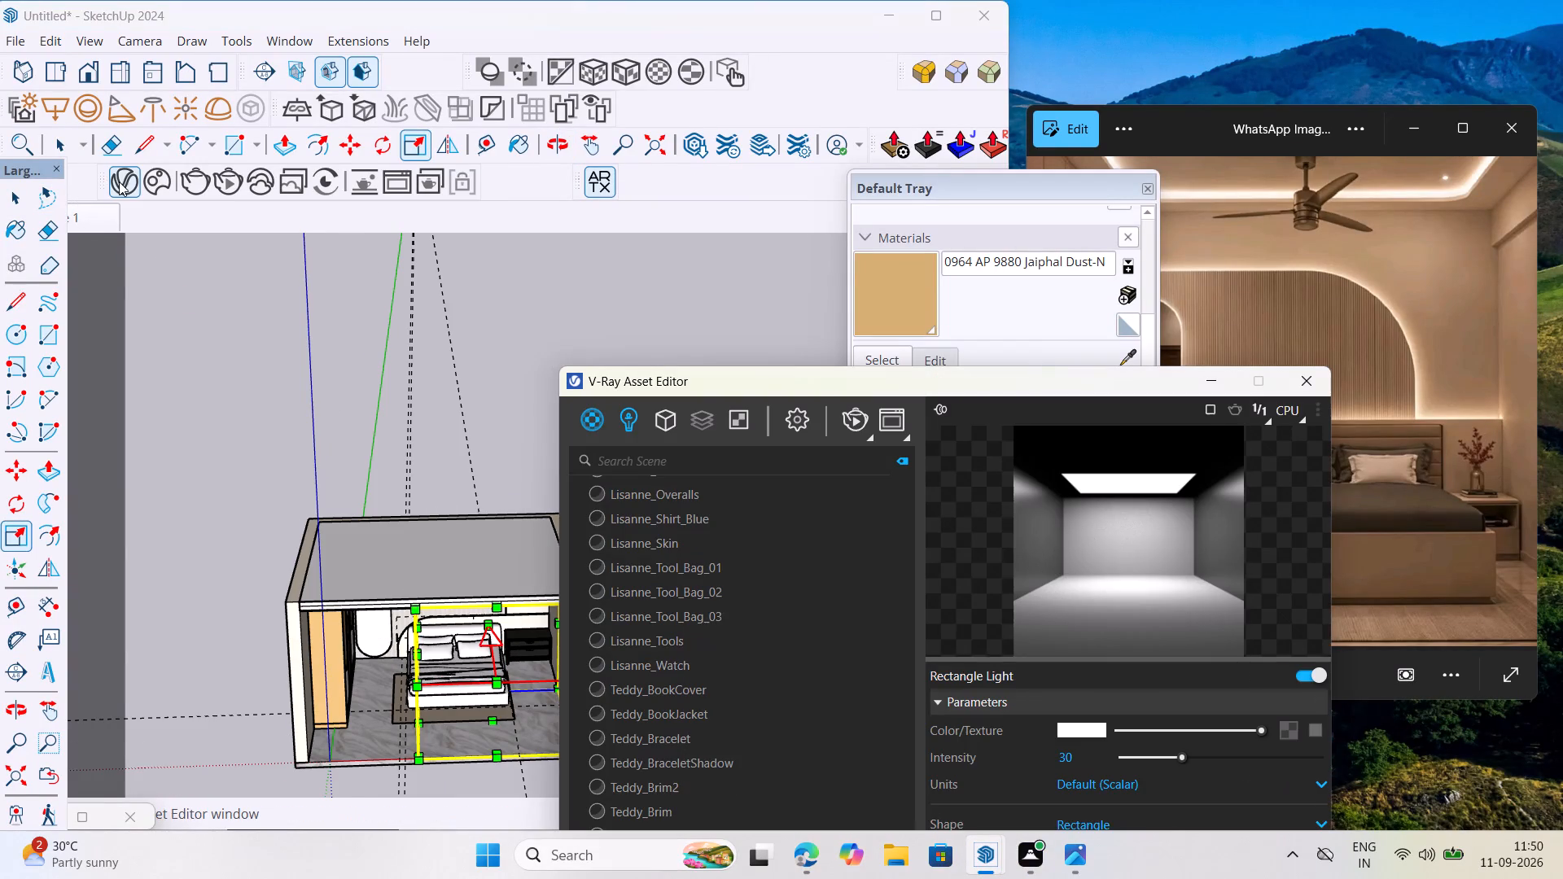
pyautogui.moveTo(725, 387); pyautogui.dragTo(746, 278)
pyautogui.click(104, 215)
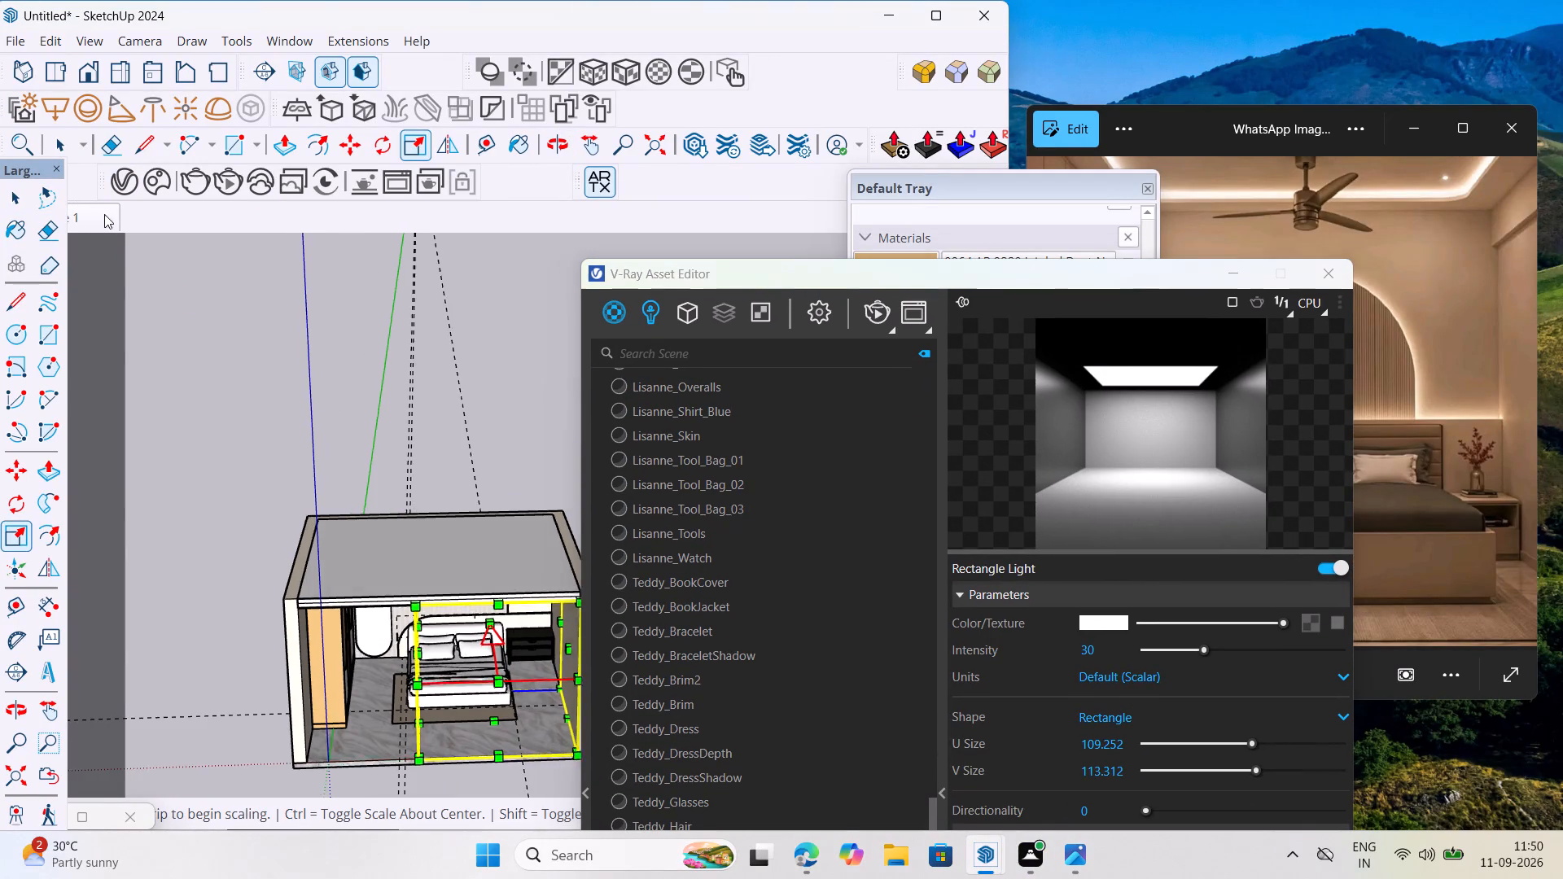
pyautogui.scroll(-6, 313, 359)
pyautogui.click(9, 203)
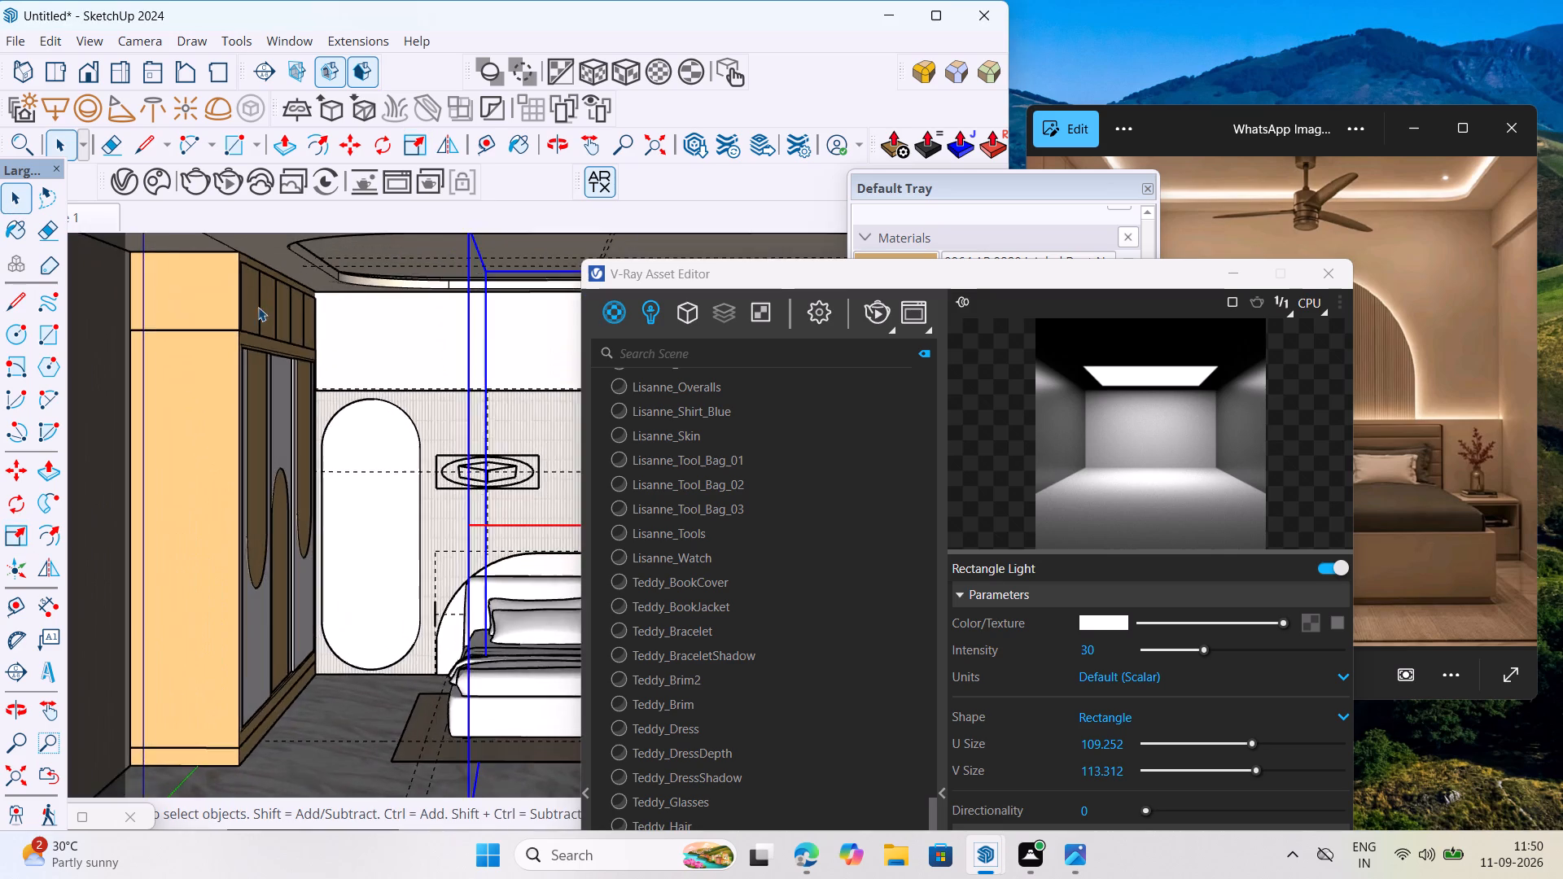
pyautogui.scroll(-8, 274, 329)
pyautogui.scroll(-4, 330, 468)
pyautogui.moveTo(427, 558); pyautogui.dragTo(454, 553, button='middle')
pyautogui.scroll(5, 342, 479)
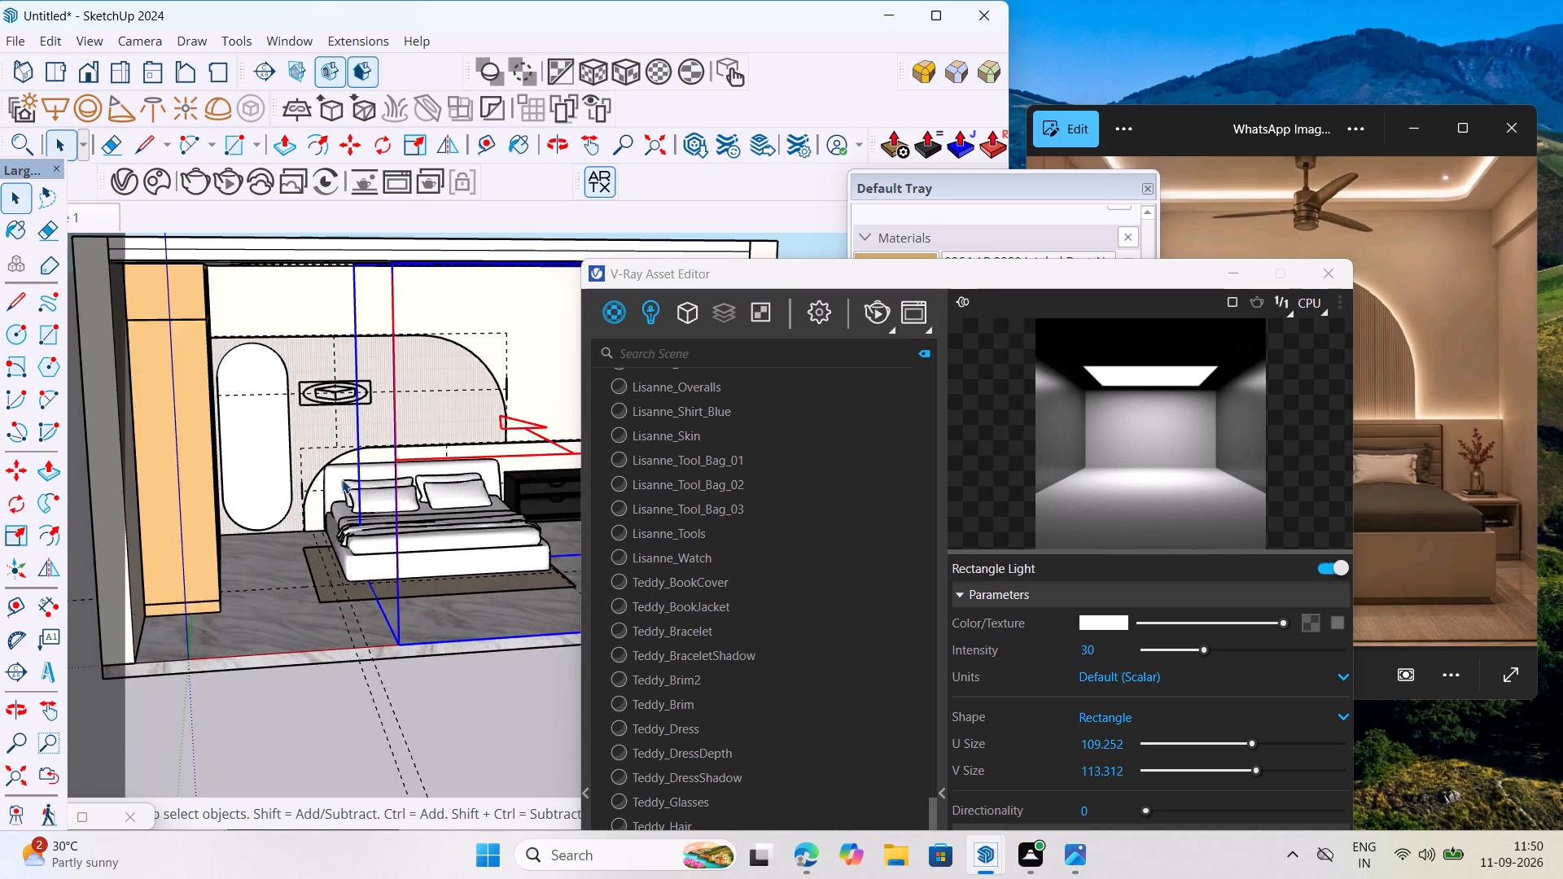
pyautogui.scroll(-4, 339, 492)
pyautogui.moveTo(402, 458); pyautogui.dragTo(331, 423, button='middle')
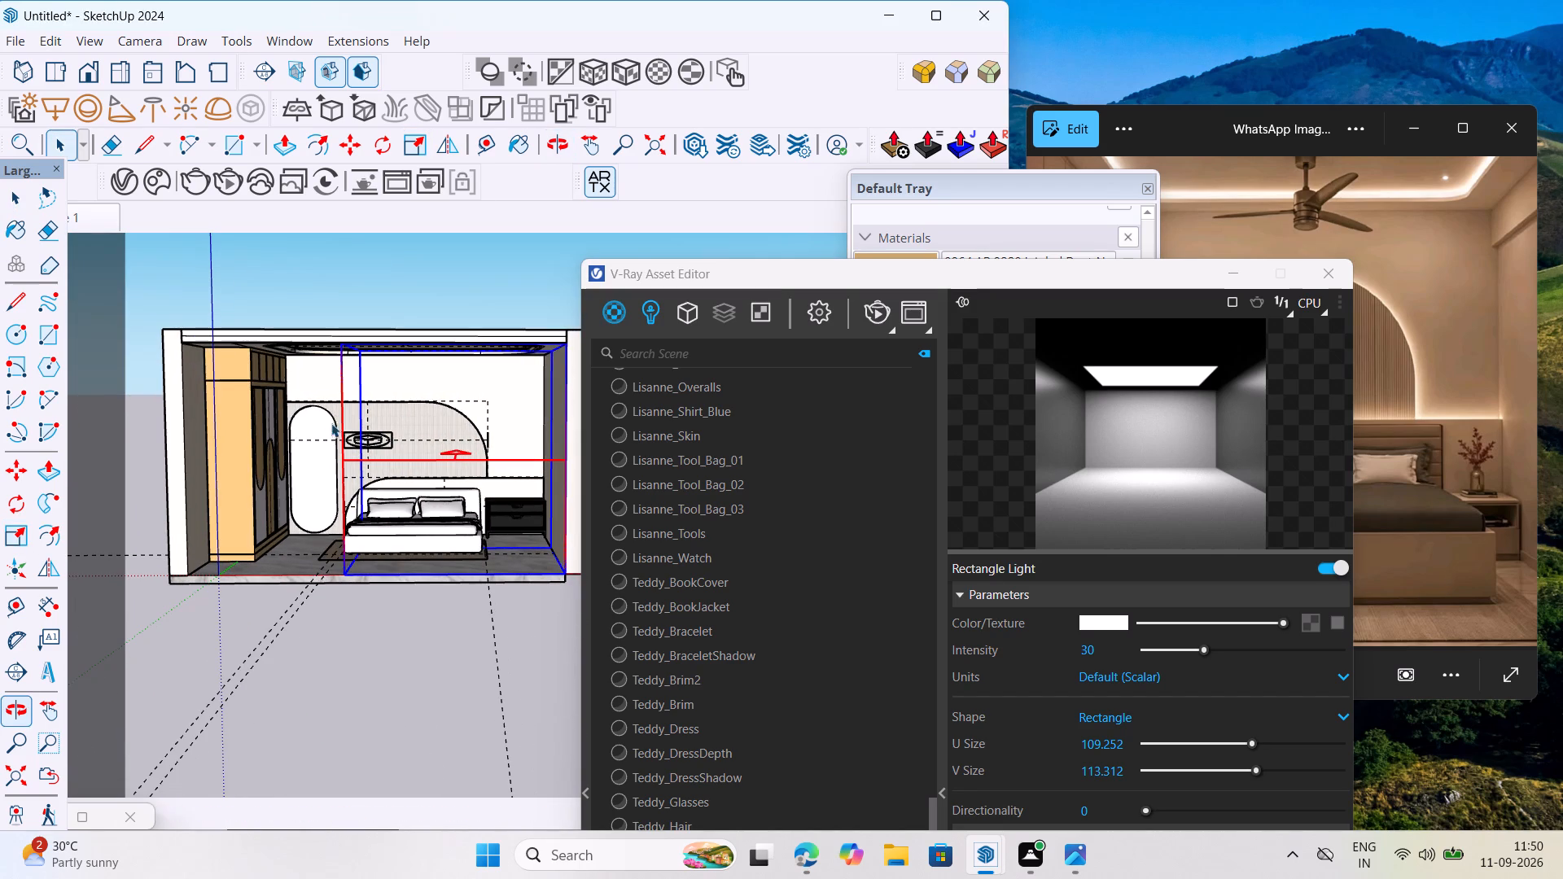
pyautogui.click(876, 312)
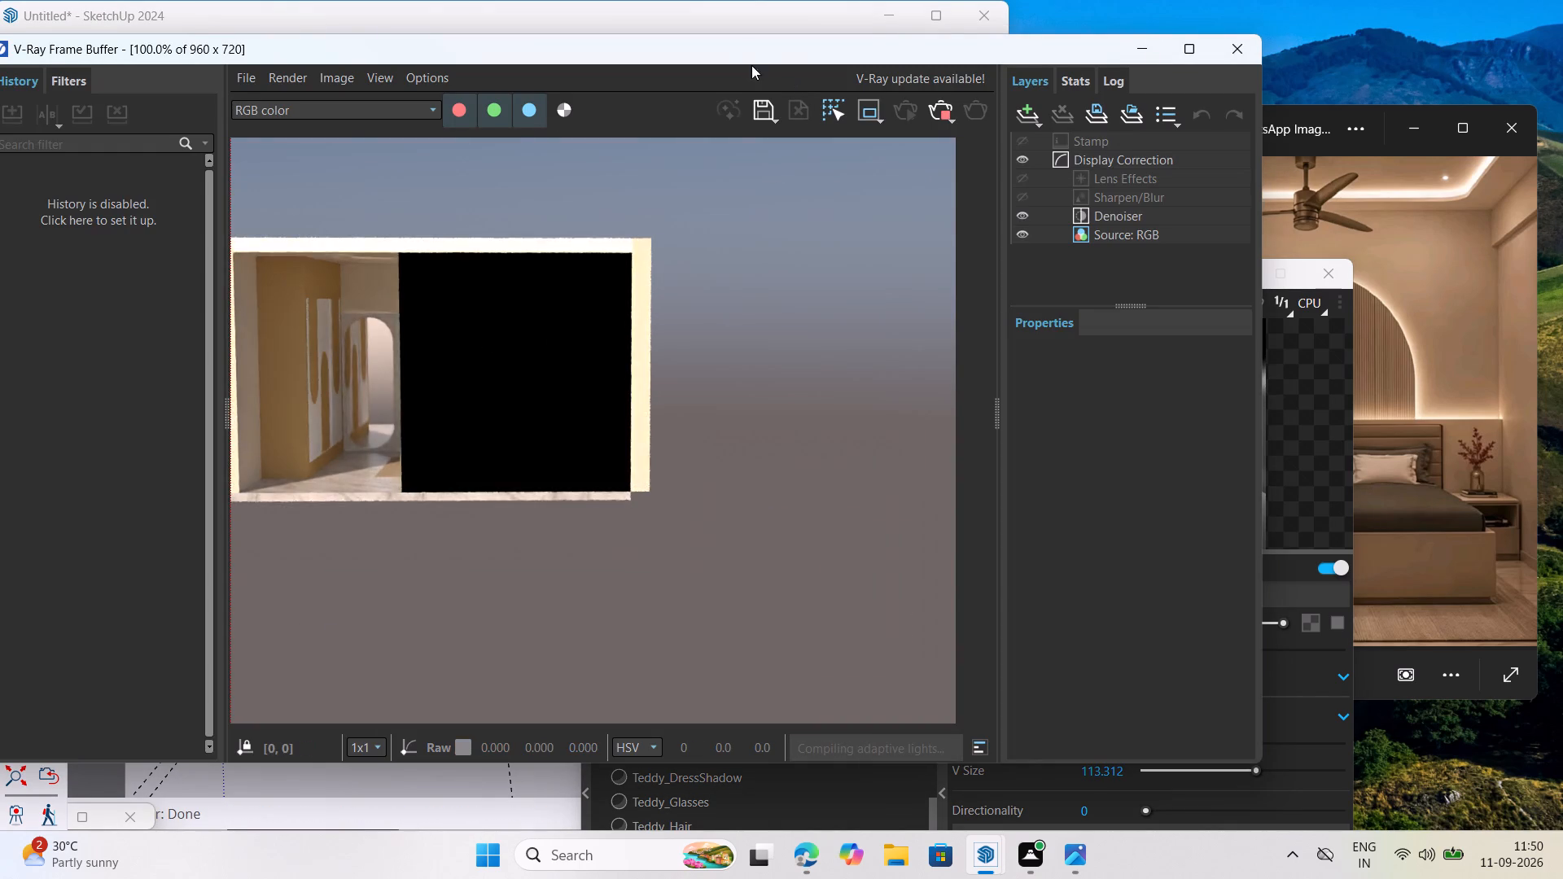
# Narrow the frame buffer, hide its history and layers areas, and arrange it with the model and Asset Editor windows.
pyautogui.moveTo(754, 56); pyautogui.dragTo(957, 83)
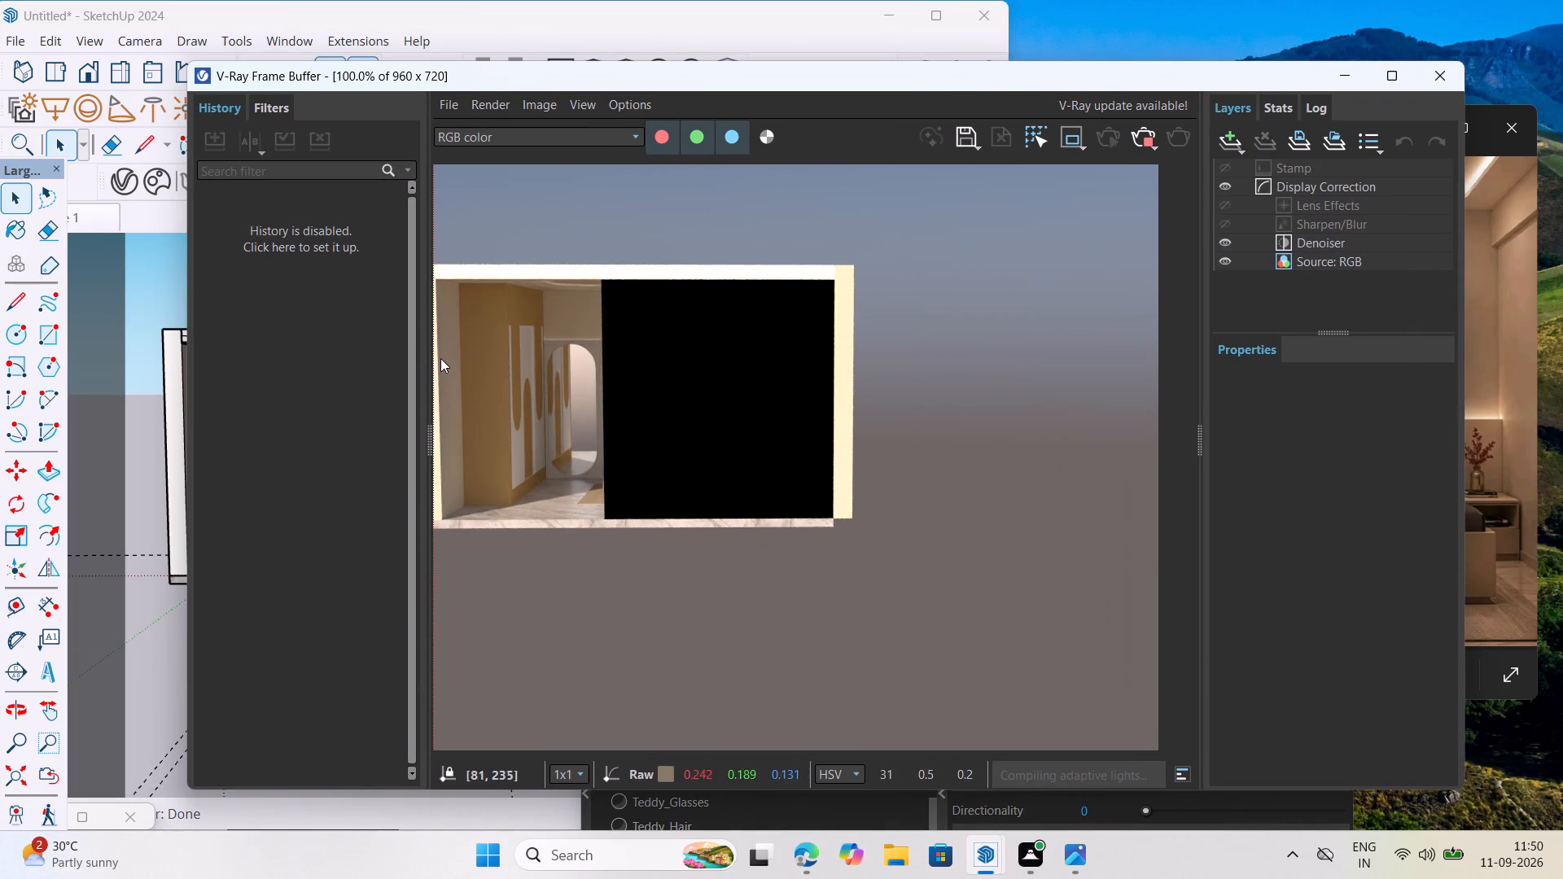
pyautogui.moveTo(432, 369); pyautogui.dragTo(0, 420)
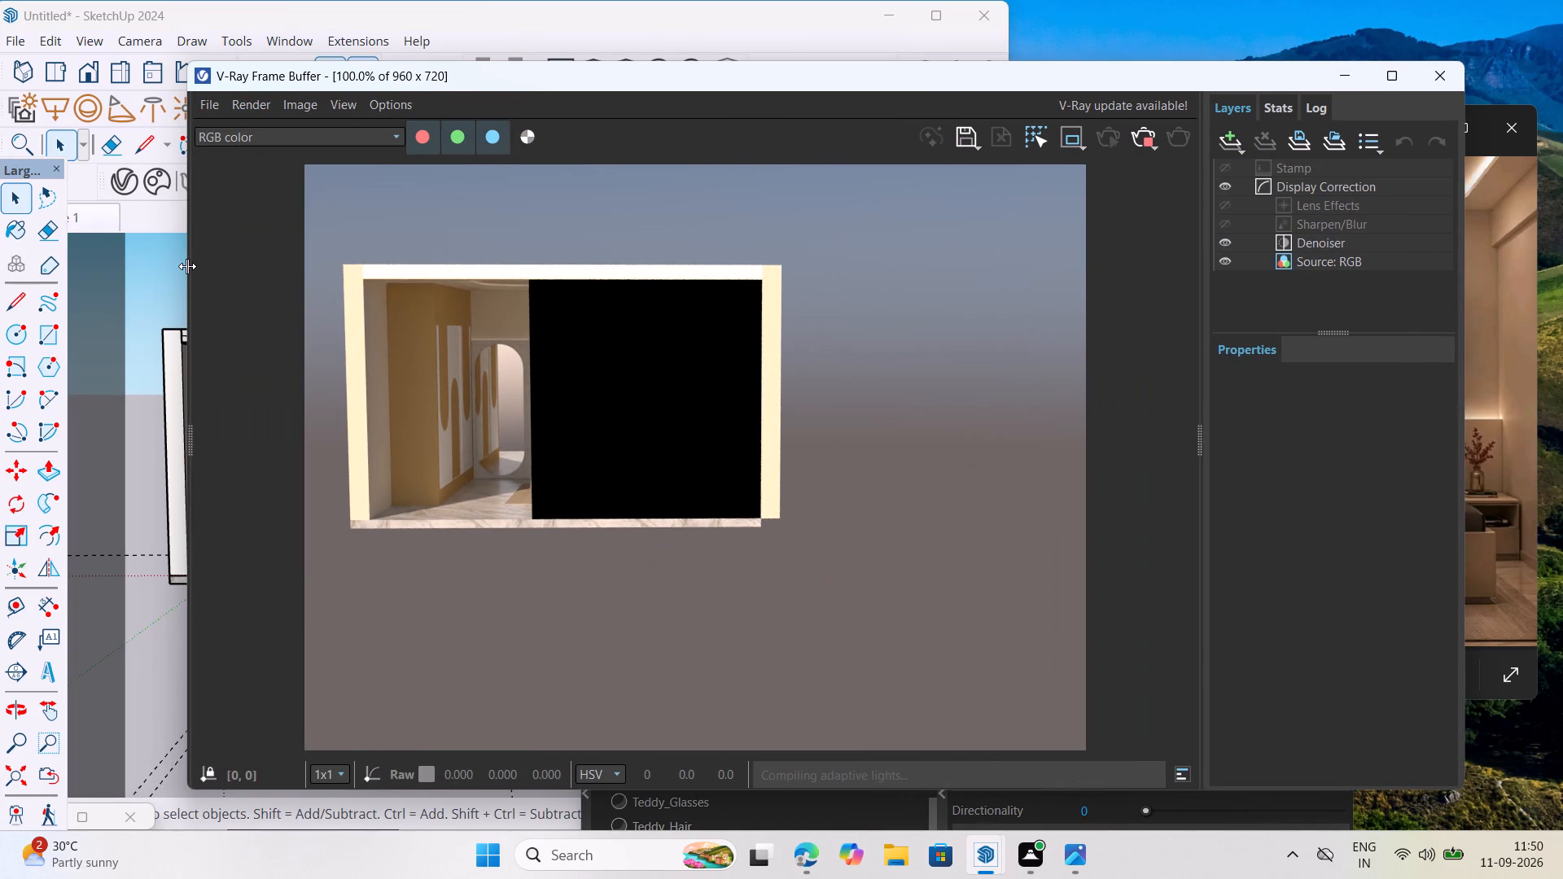
pyautogui.moveTo(187, 266); pyautogui.dragTo(828, 325)
pyautogui.moveTo(186, 390); pyautogui.dragTo(974, 398)
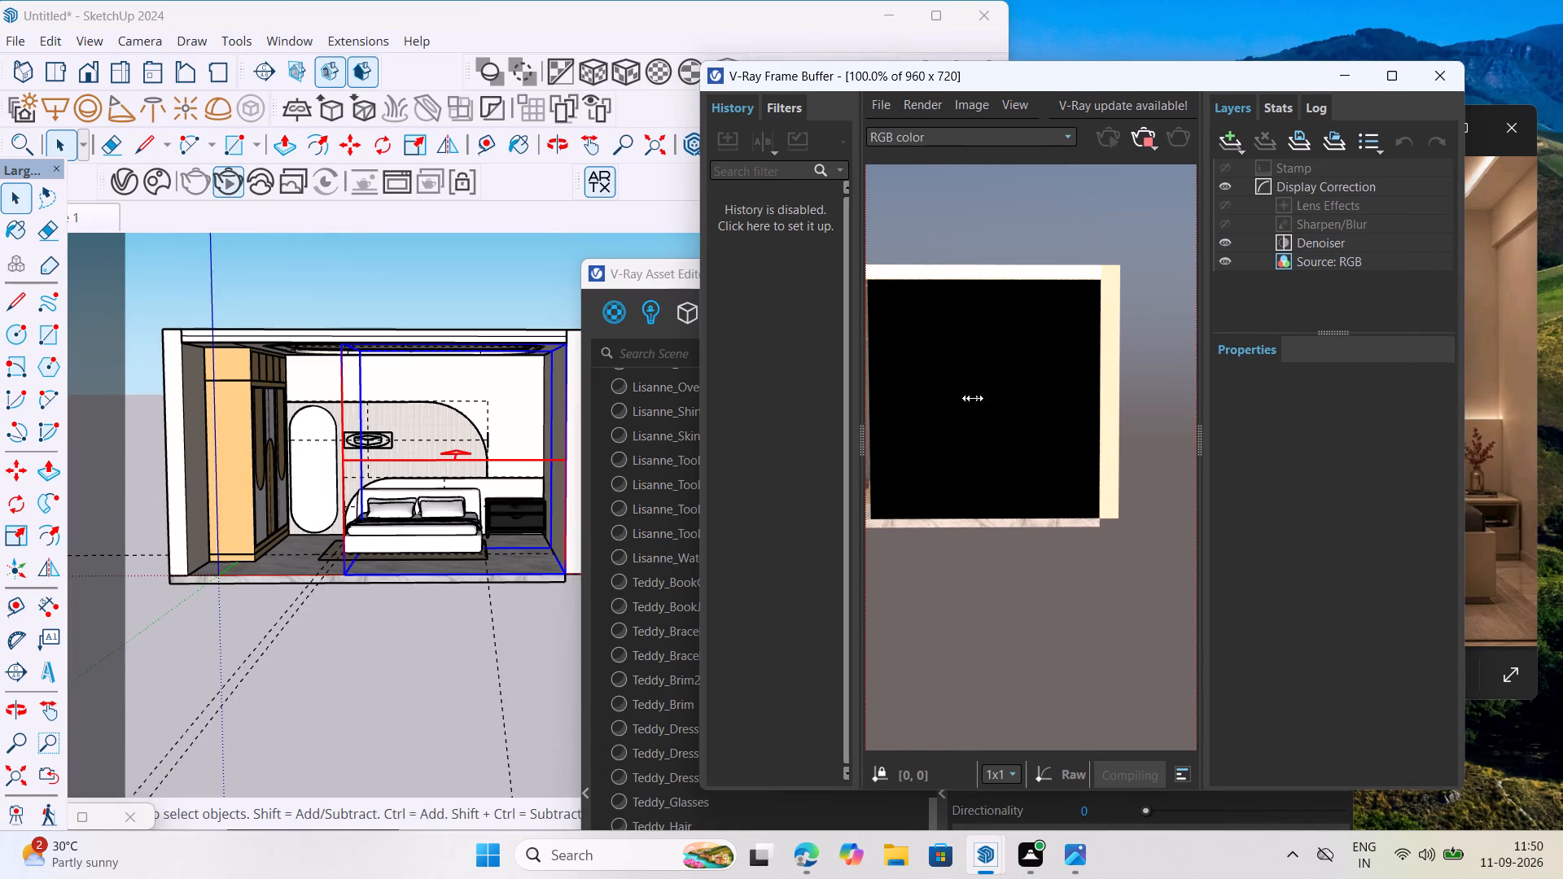
pyautogui.moveTo(974, 398); pyautogui.dragTo(1007, 398)
pyautogui.moveTo(862, 357); pyautogui.dragTo(400, 453)
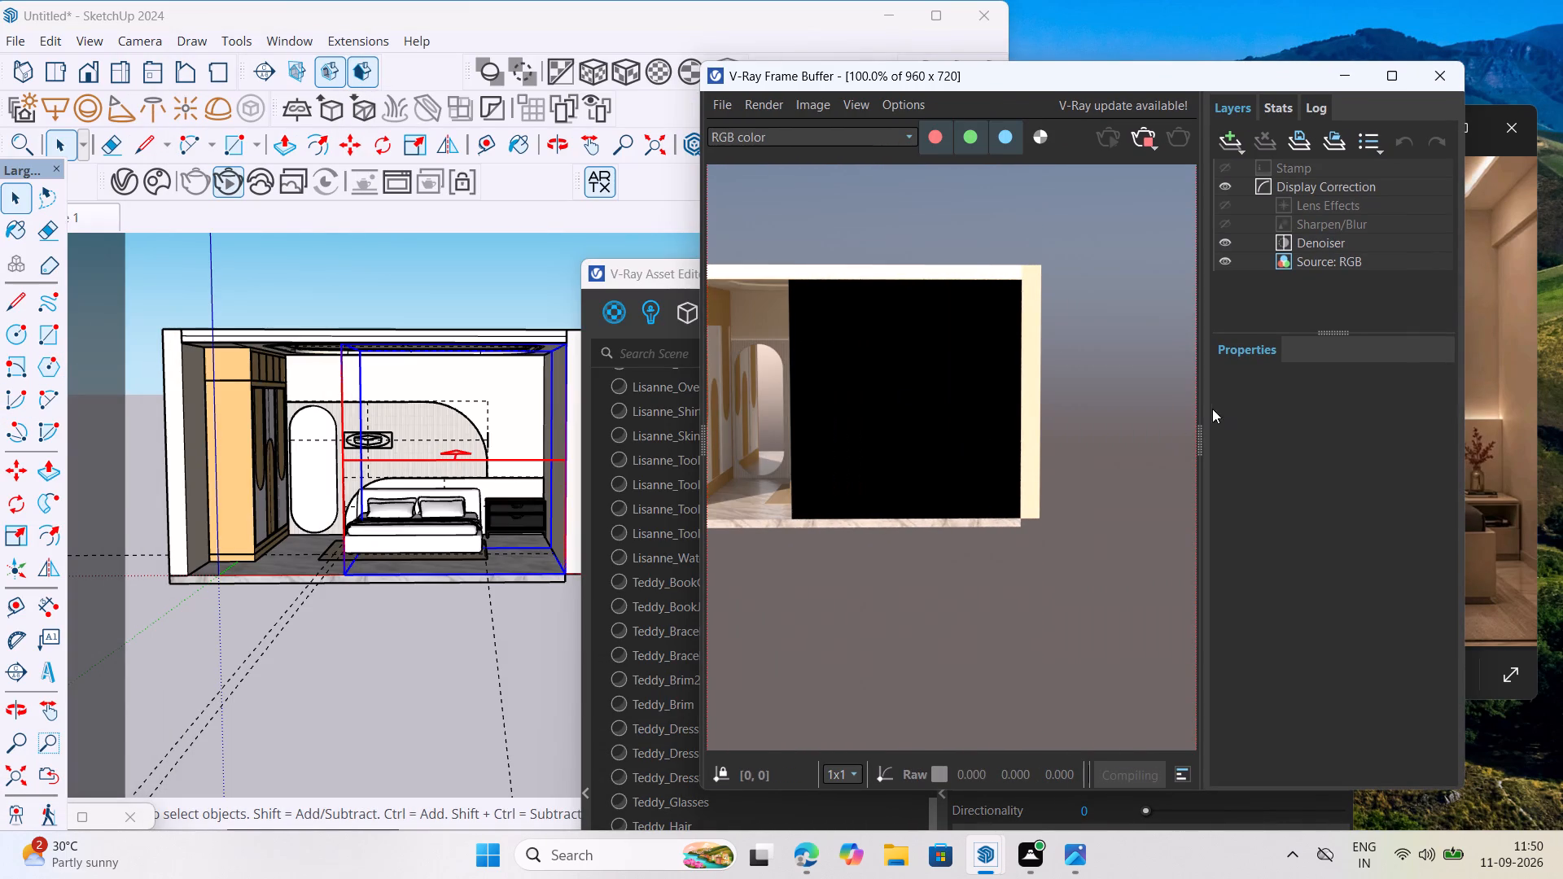
pyautogui.moveTo(1199, 396); pyautogui.dragTo(1529, 375)
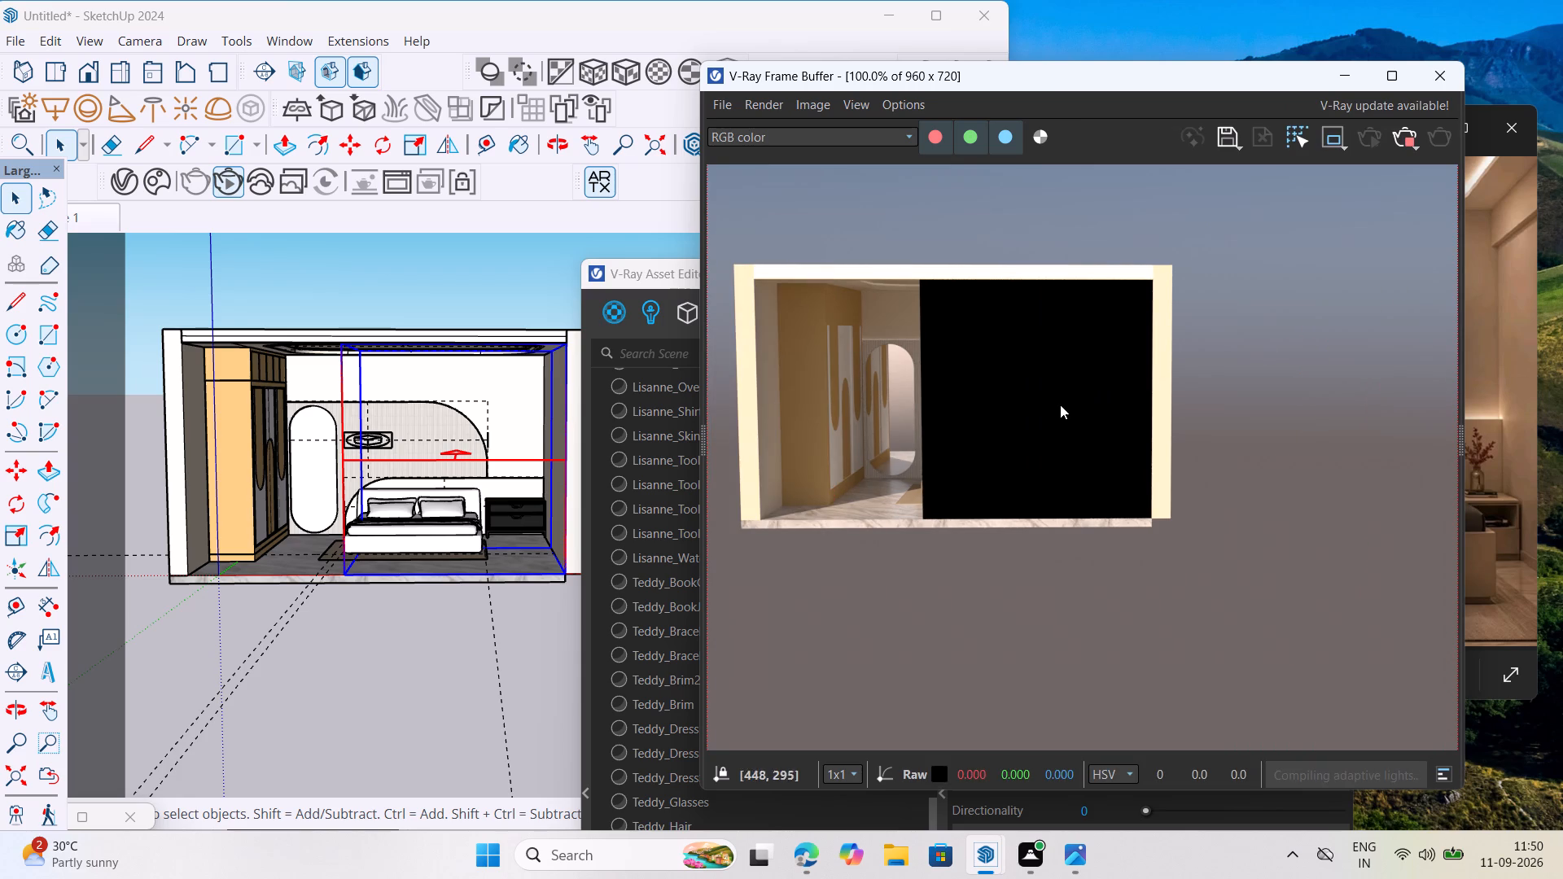
pyautogui.moveTo(572, 23); pyautogui.dragTo(466, 15)
pyautogui.moveTo(637, 271); pyautogui.dragTo(523, 92)
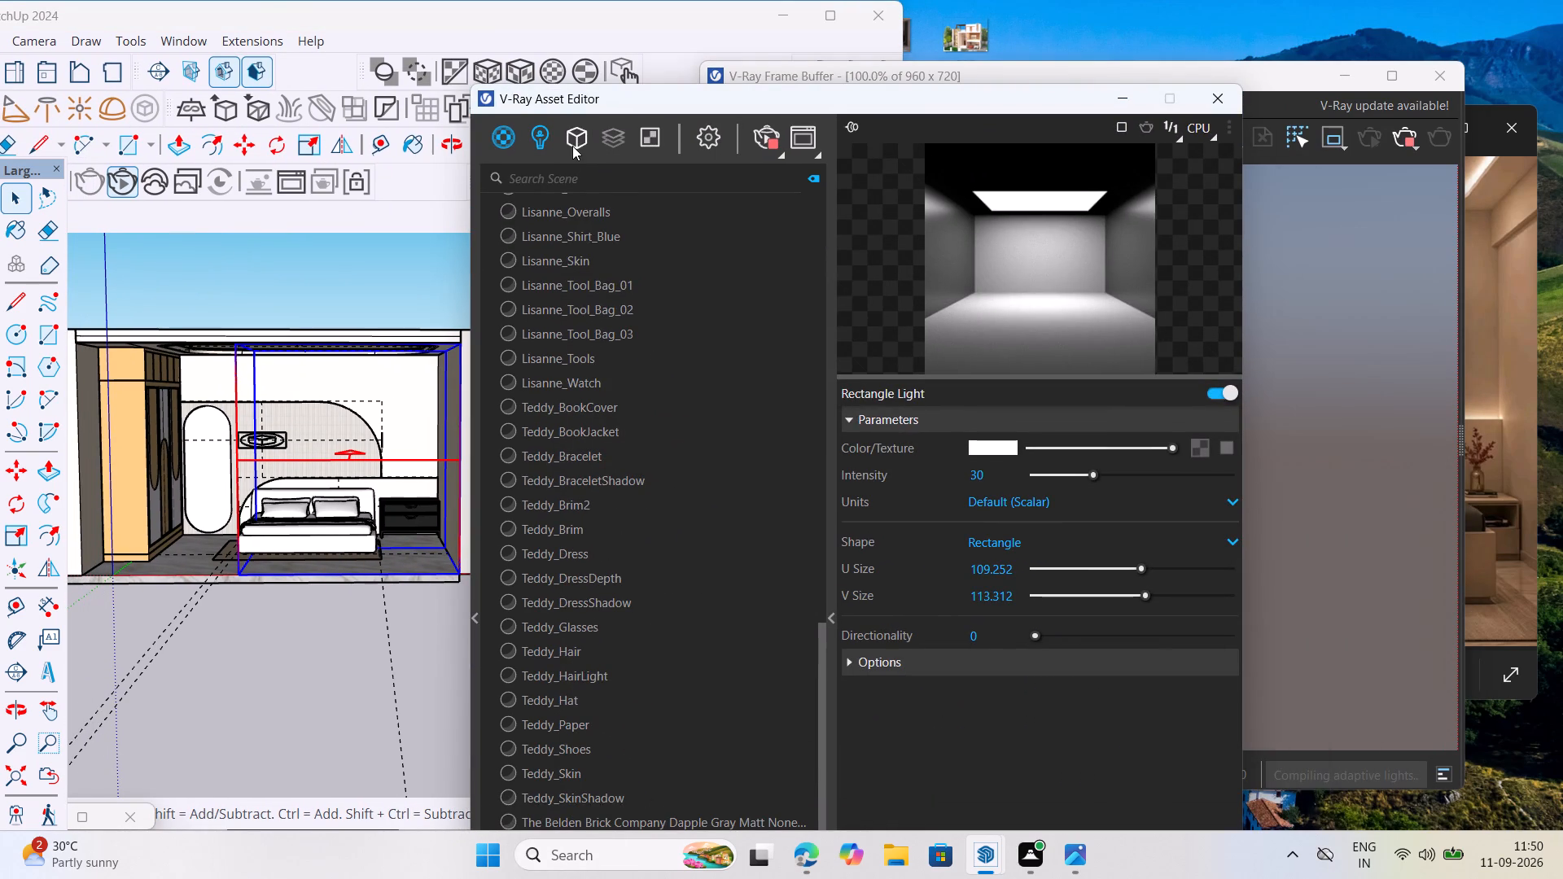
# Make the Rectangle Light invisible in its light options.
pyautogui.click(572, 146)
pyautogui.click(550, 141)
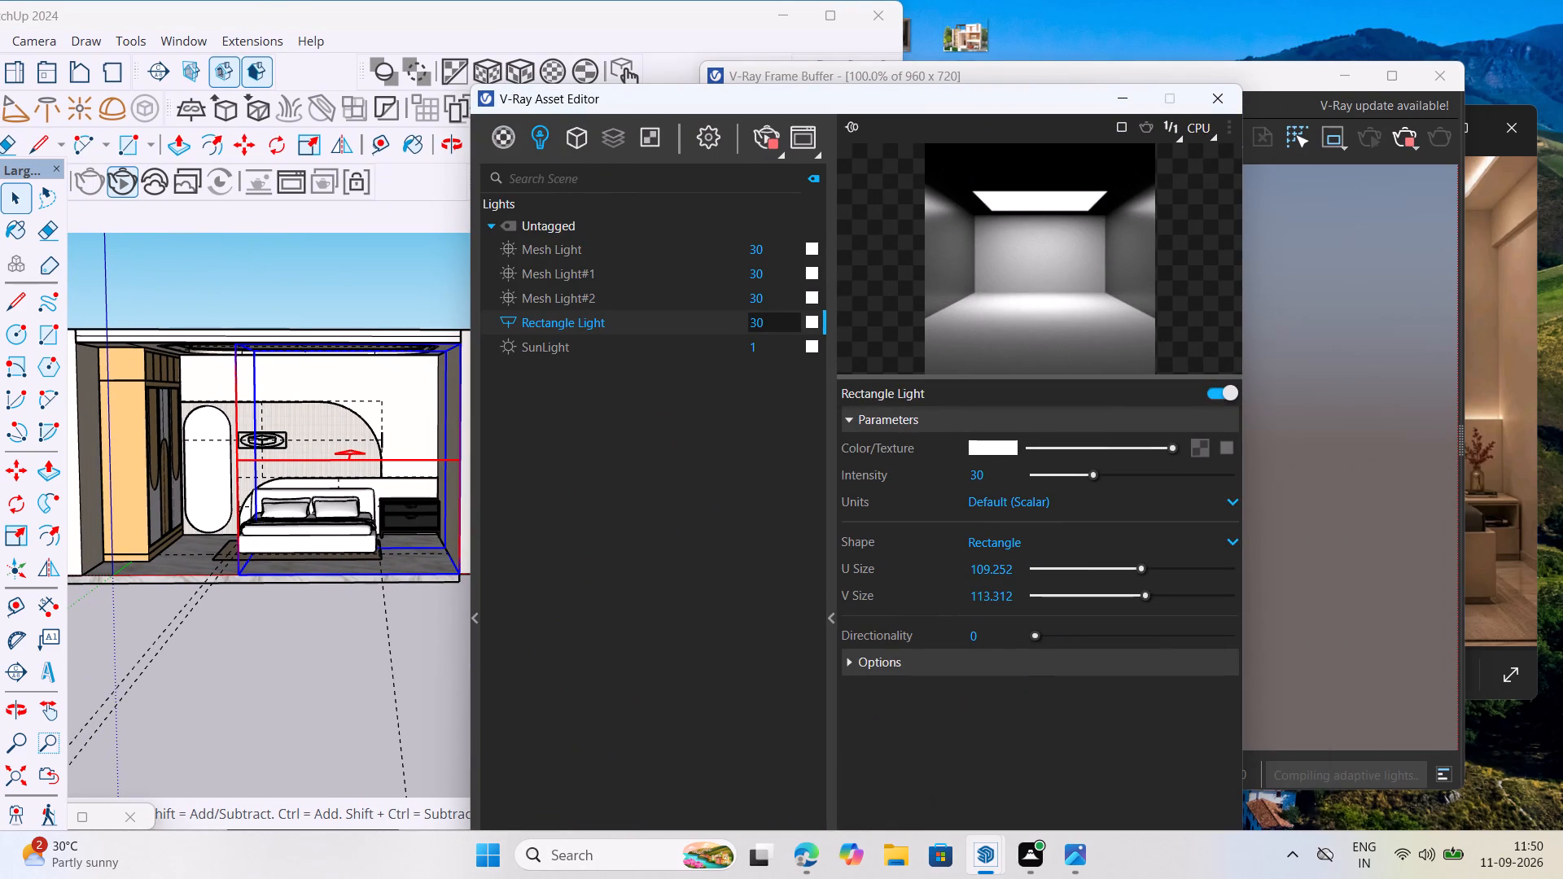
pyautogui.click(773, 318)
pyautogui.click(951, 657)
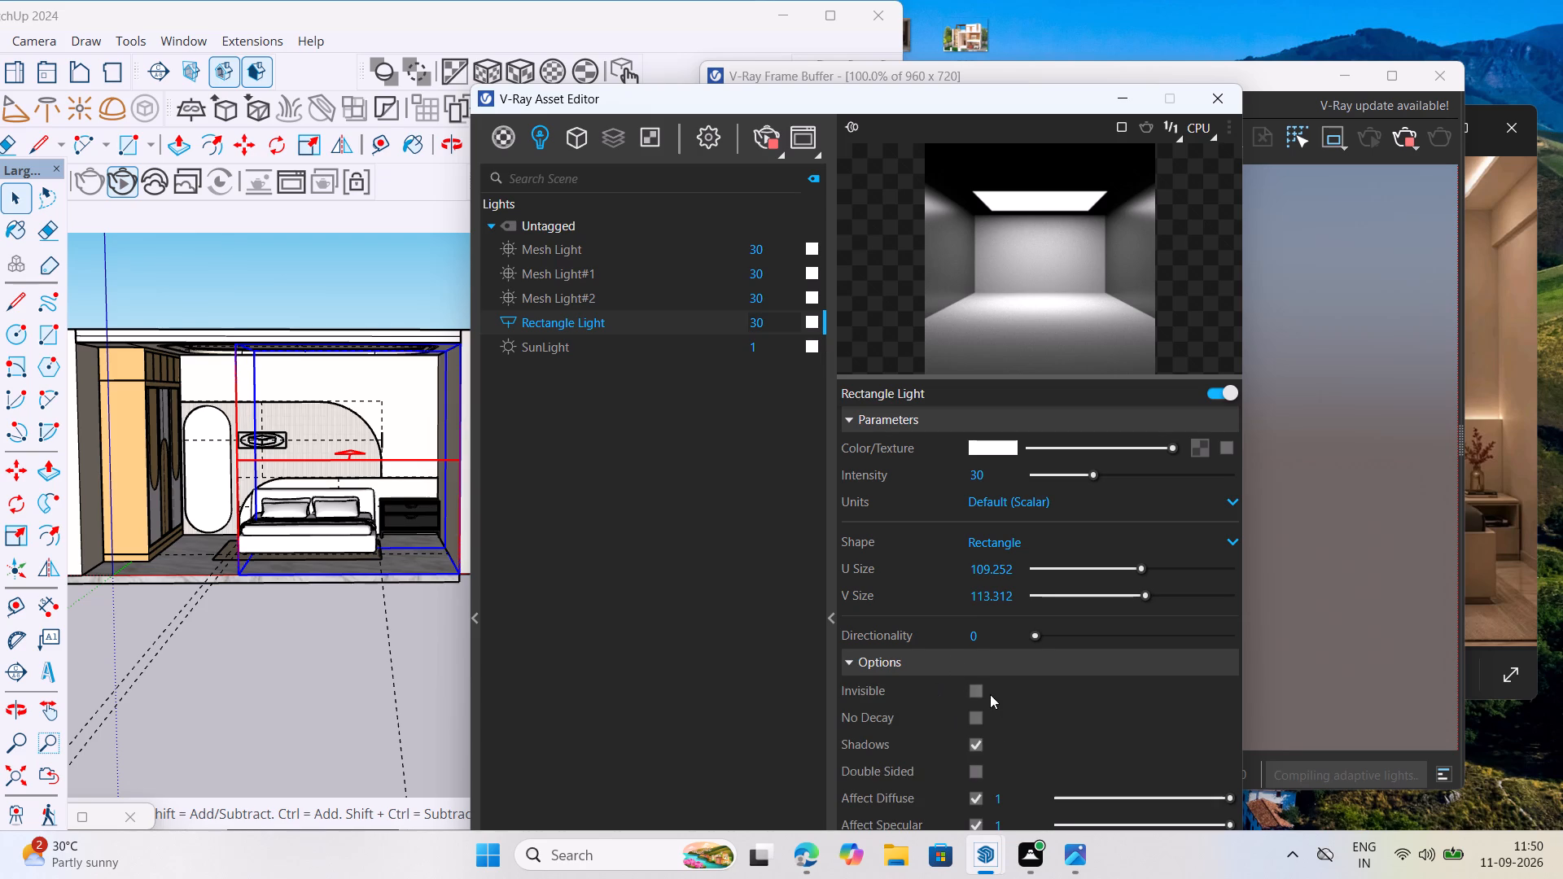
pyautogui.click(983, 690)
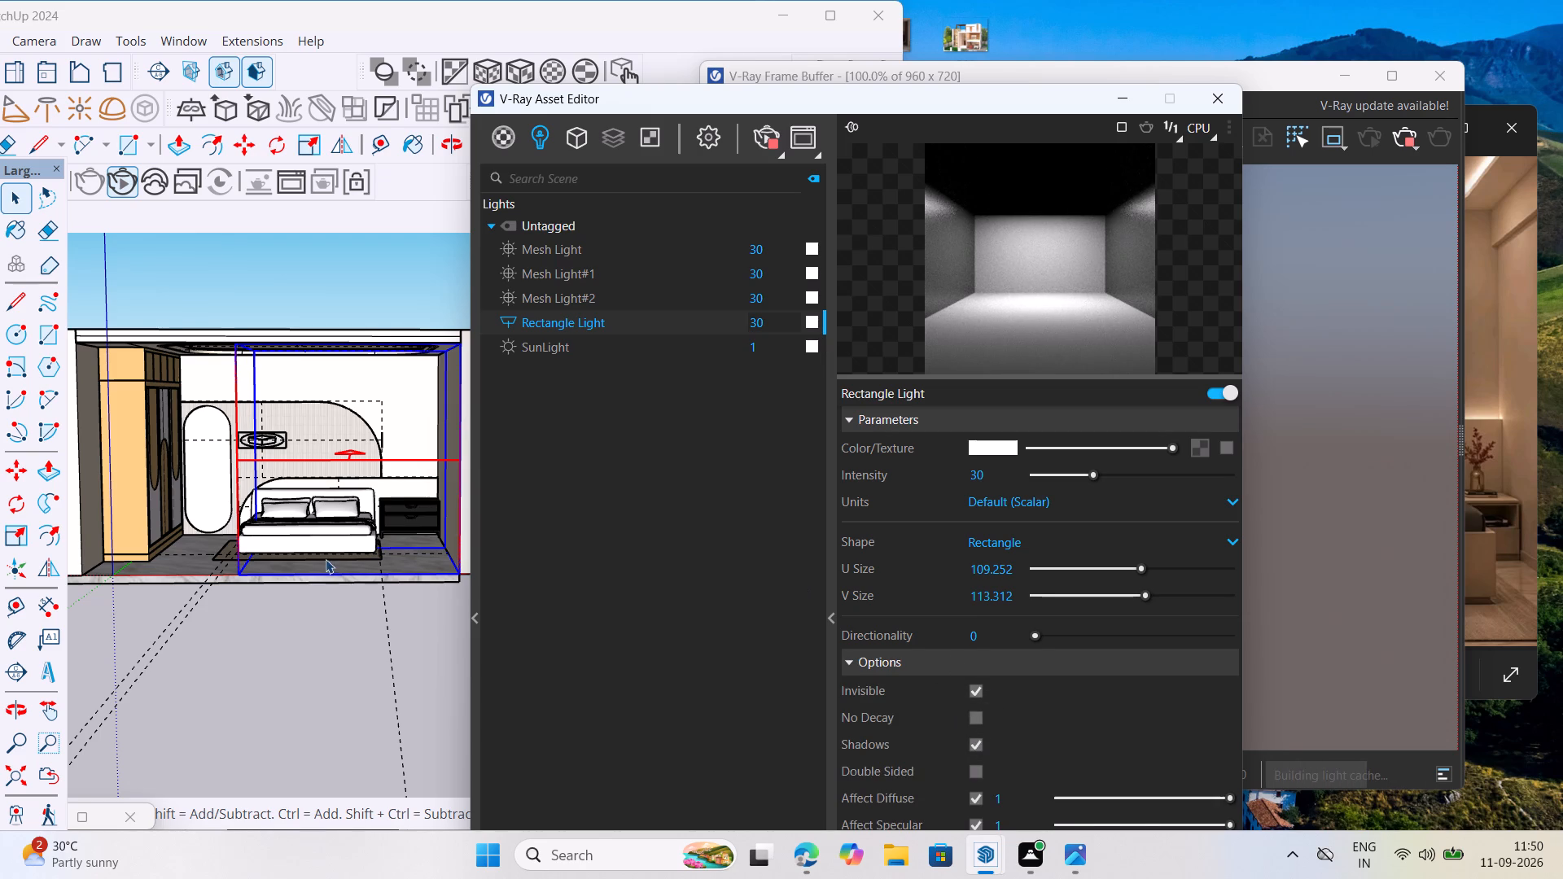
# Set the SunLight intensity to 0.25.
pyautogui.moveTo(767, 98); pyautogui.dragTo(440, 98)
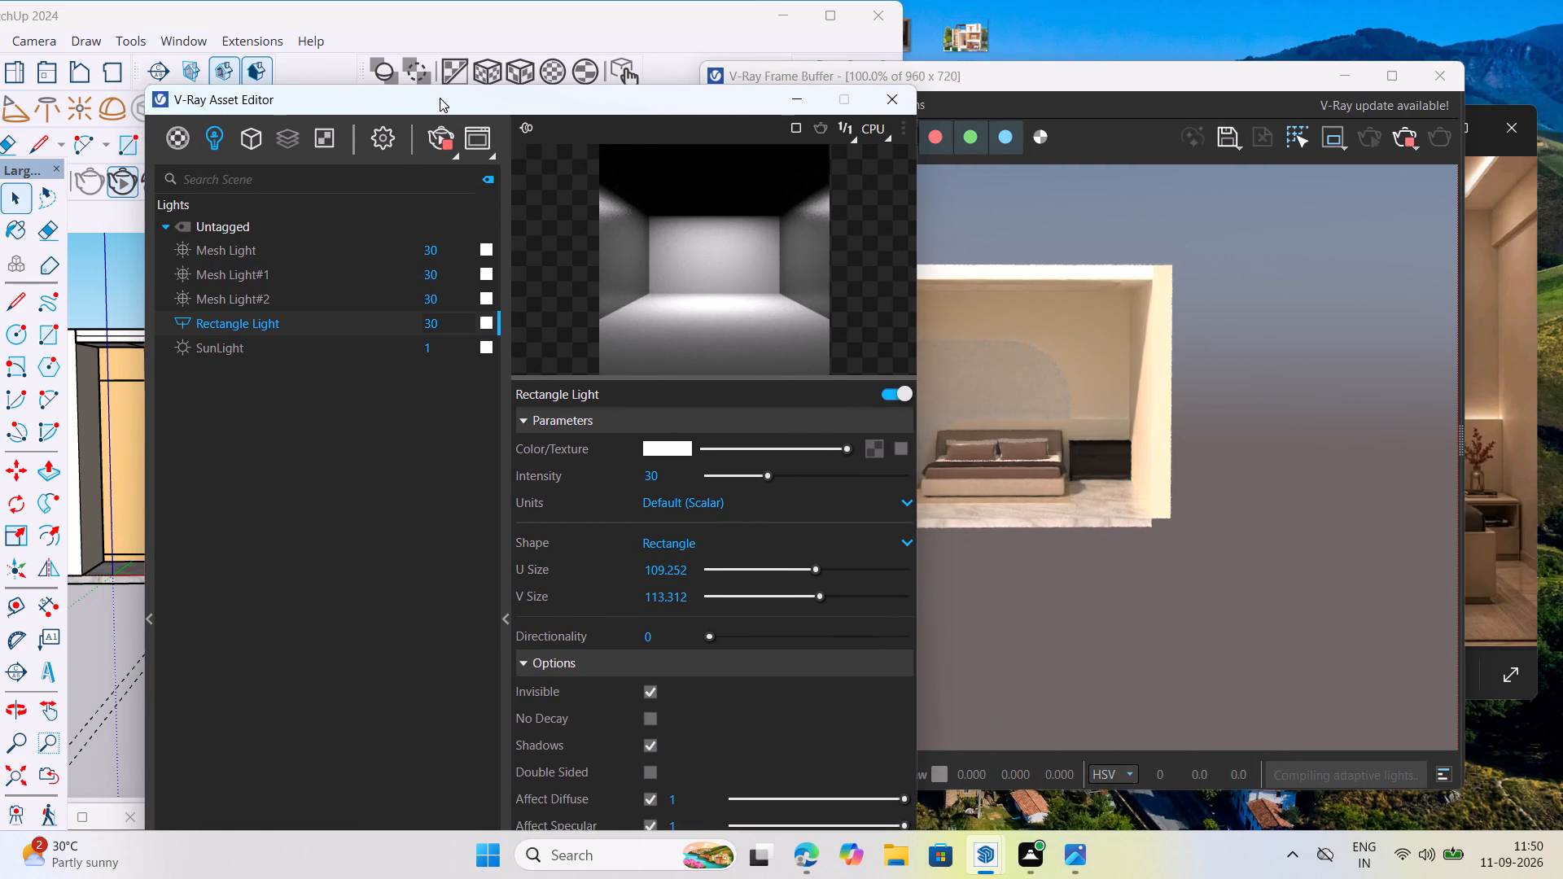
pyautogui.moveTo(440, 98); pyautogui.dragTo(456, 95)
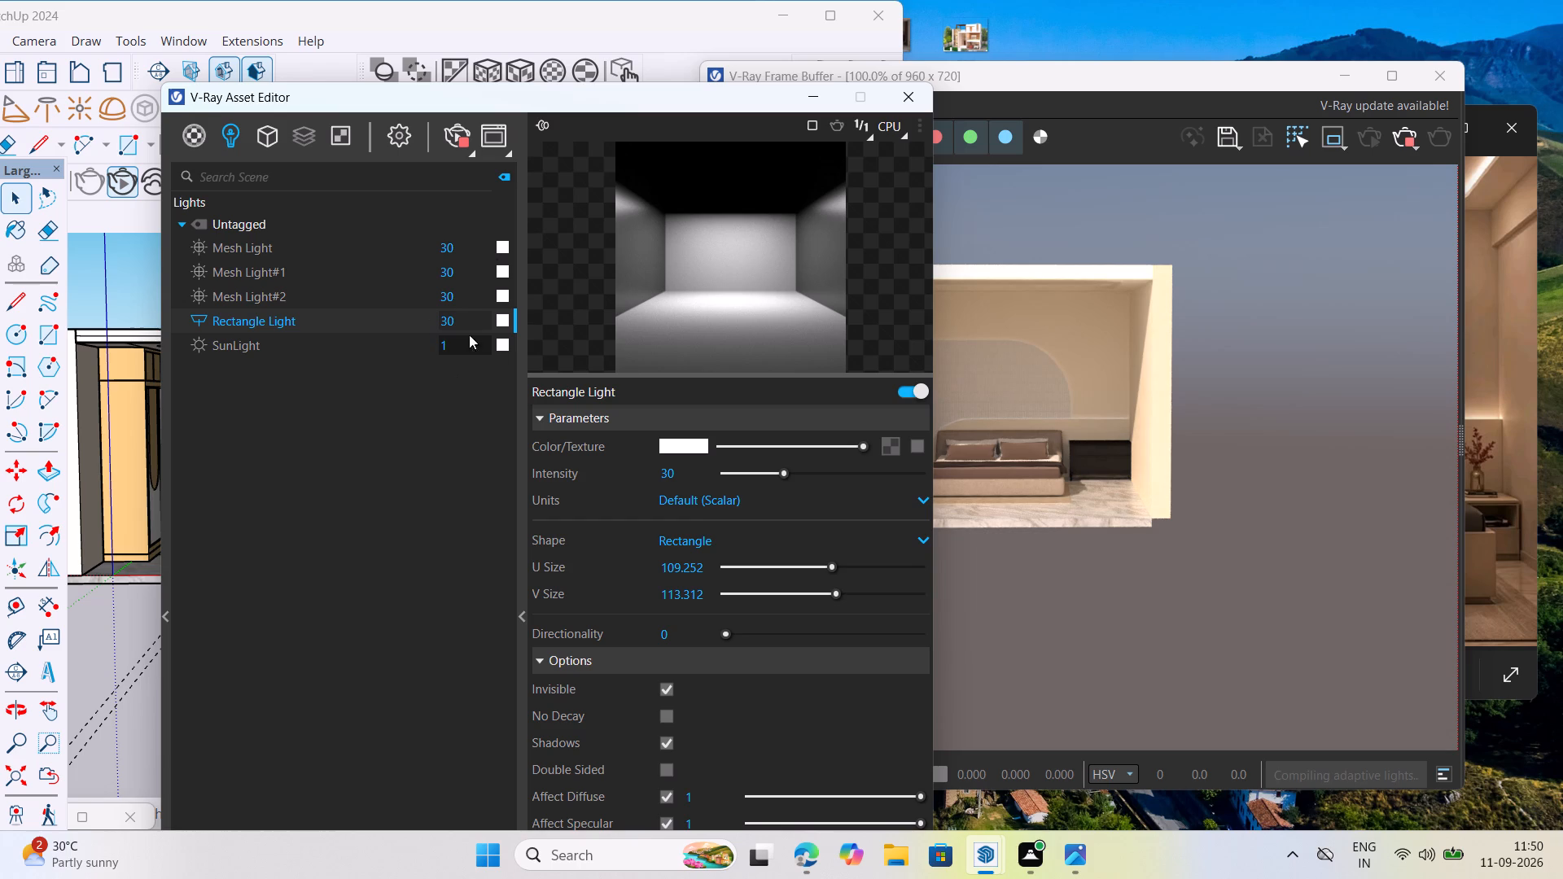
pyautogui.moveTo(463, 352); pyautogui.dragTo(337, 359)
pyautogui.press('BackSpace')
pyautogui.write('0.25')
pyautogui.press('Return')
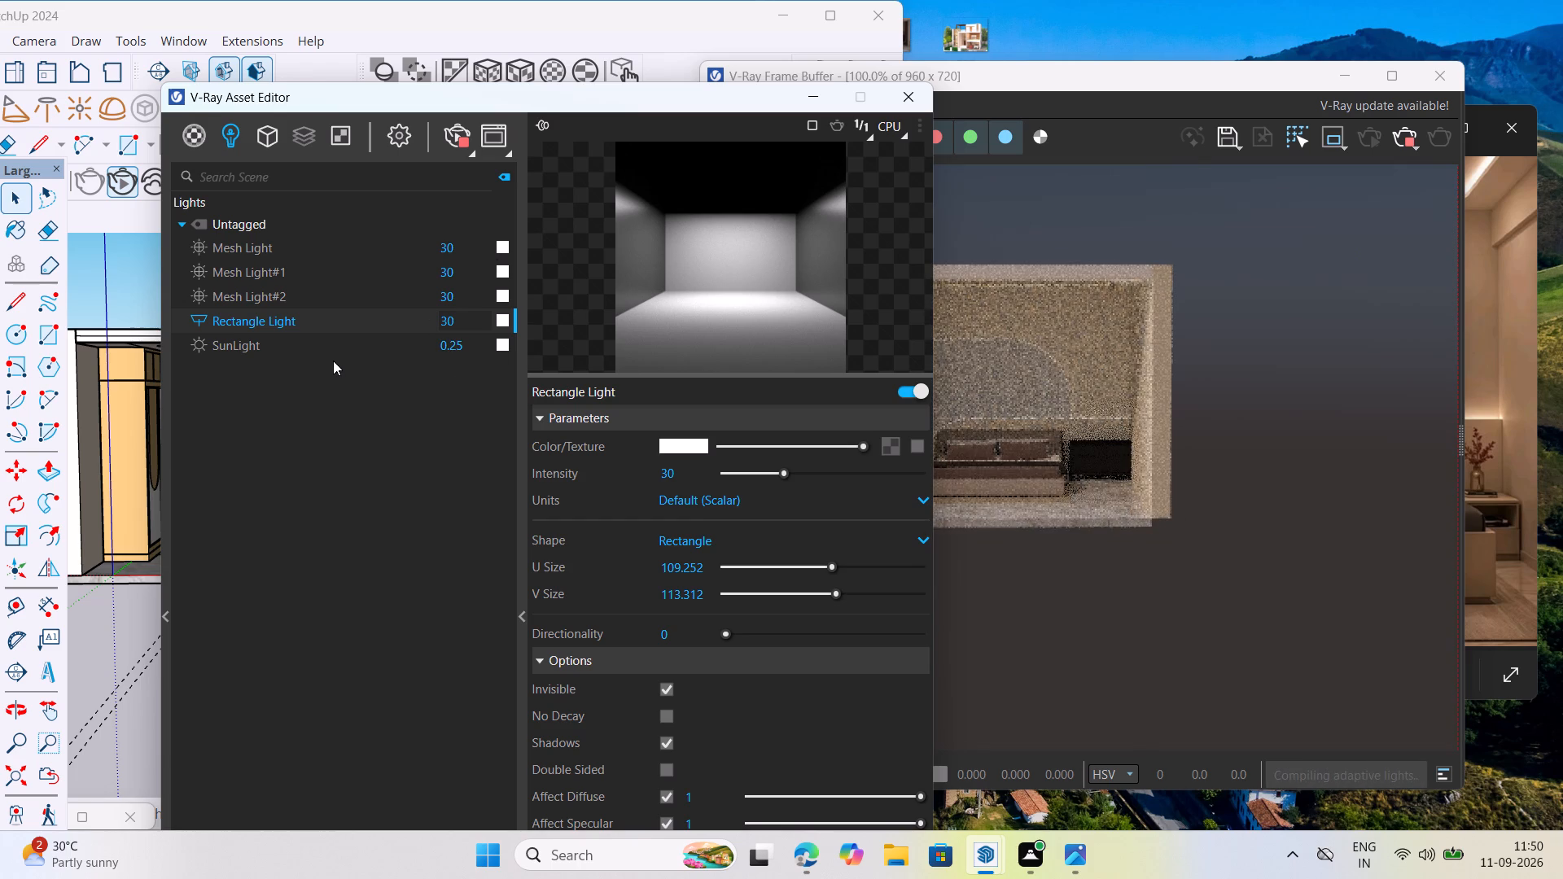
# Uncover the frame buffer and examine how the whole room renders with the dimmed sunlight.
pyautogui.moveTo(380, 101); pyautogui.dragTo(513, 540)
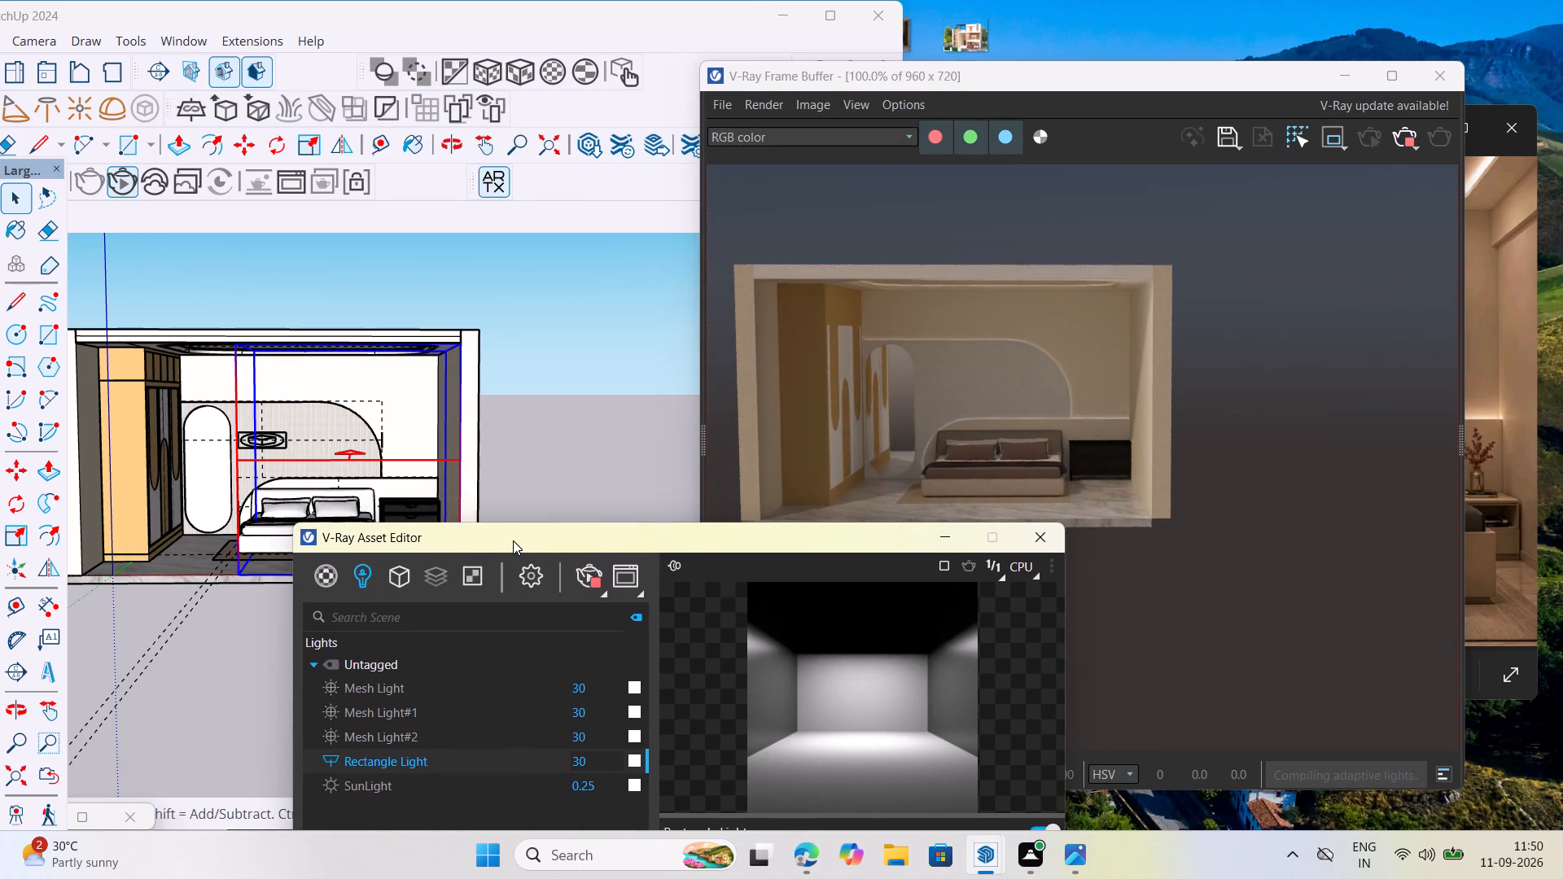
pyautogui.moveTo(513, 540); pyautogui.dragTo(511, 548)
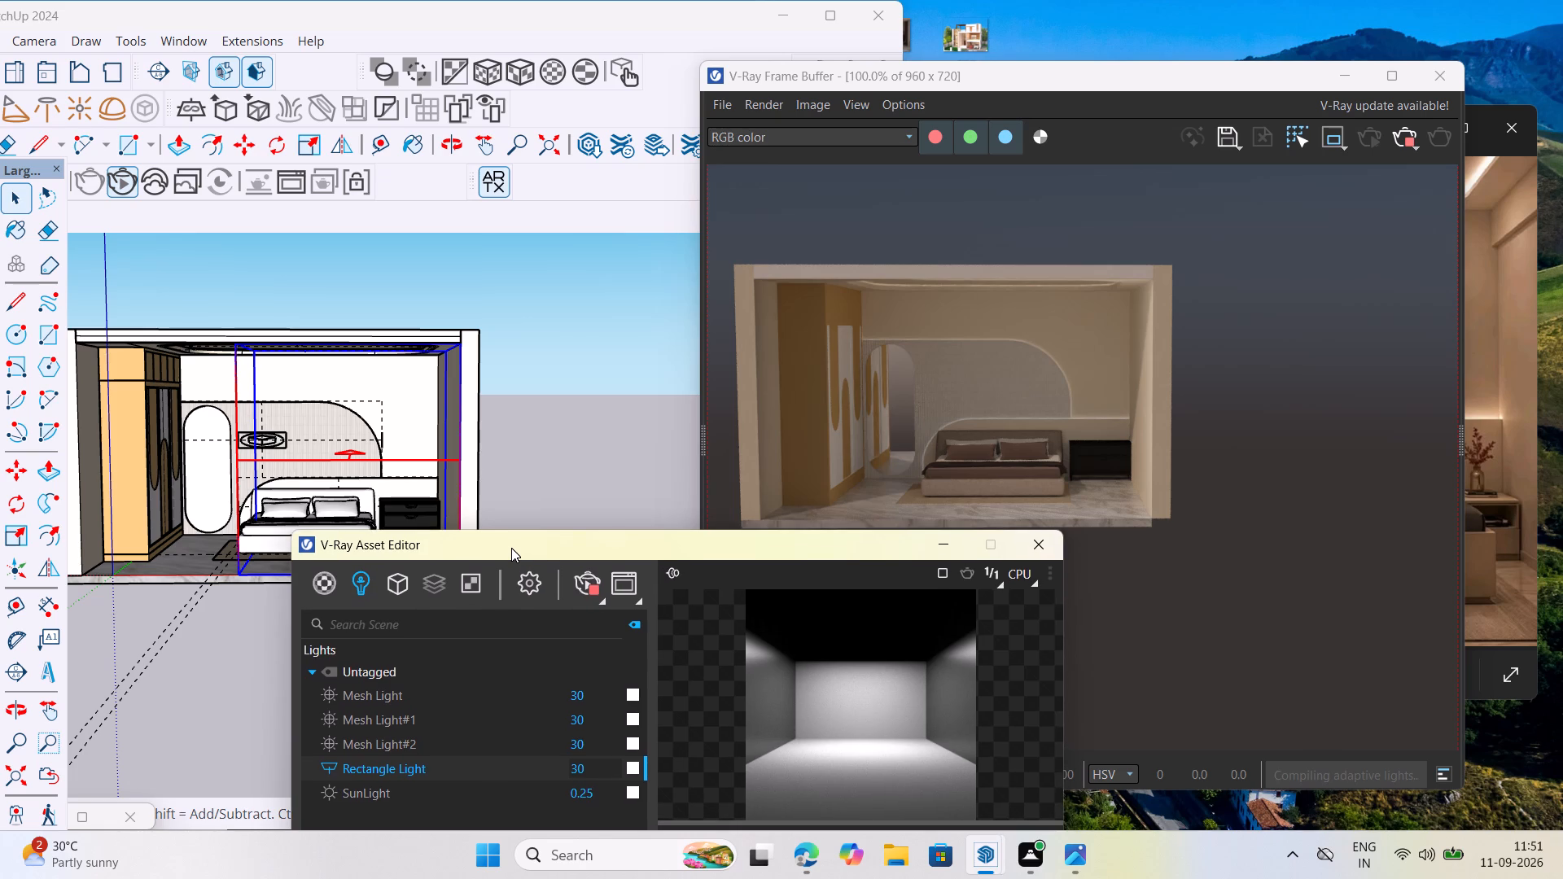
pyautogui.moveTo(511, 548); pyautogui.dragTo(509, 547)
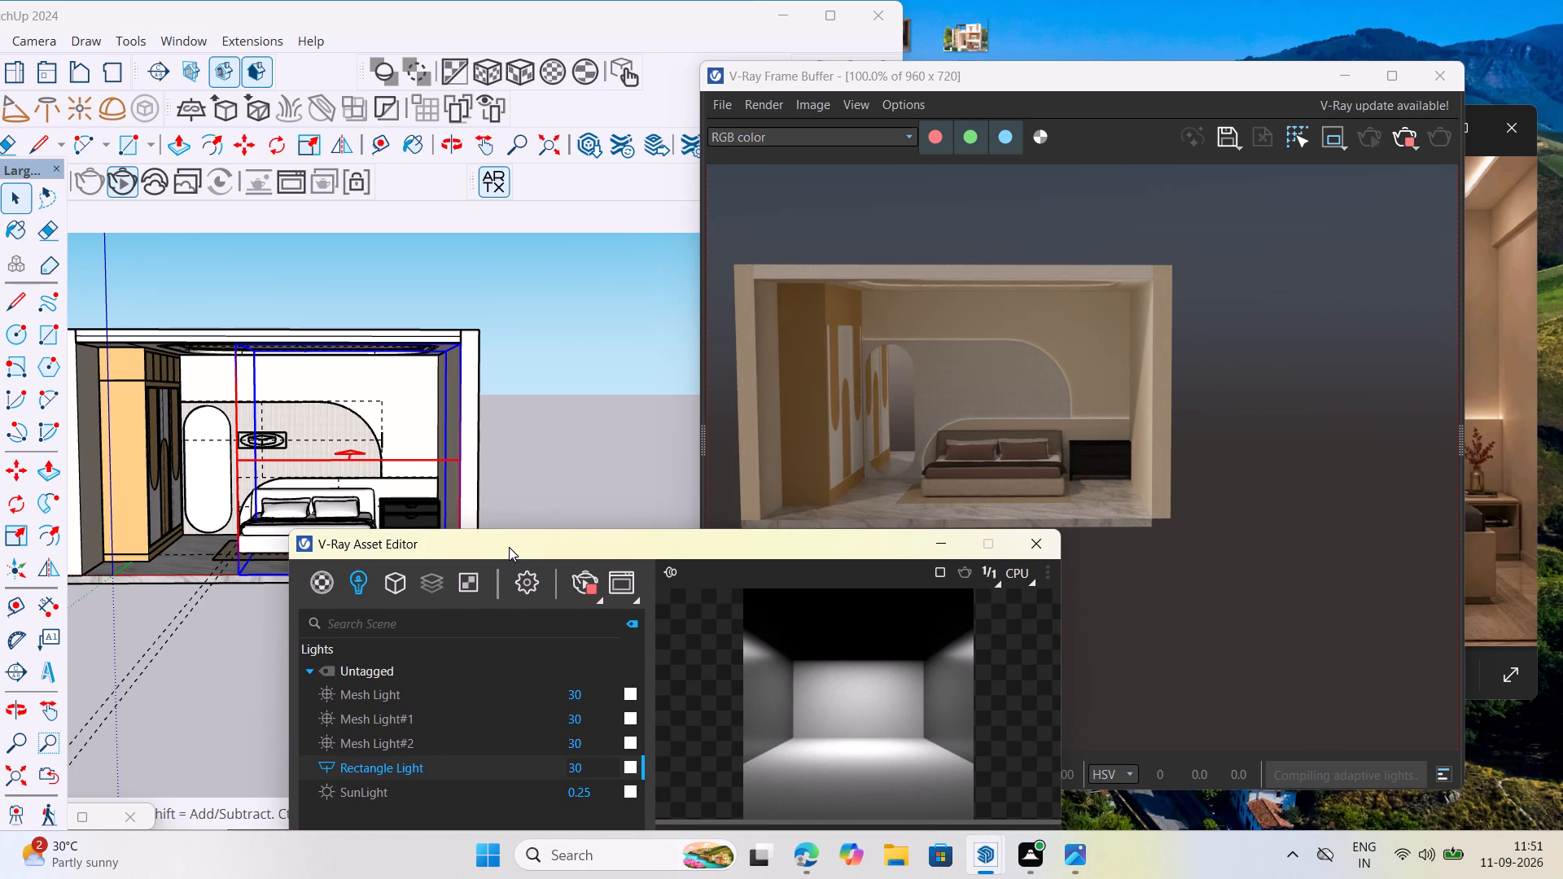
pyautogui.moveTo(509, 547); pyautogui.dragTo(504, 537)
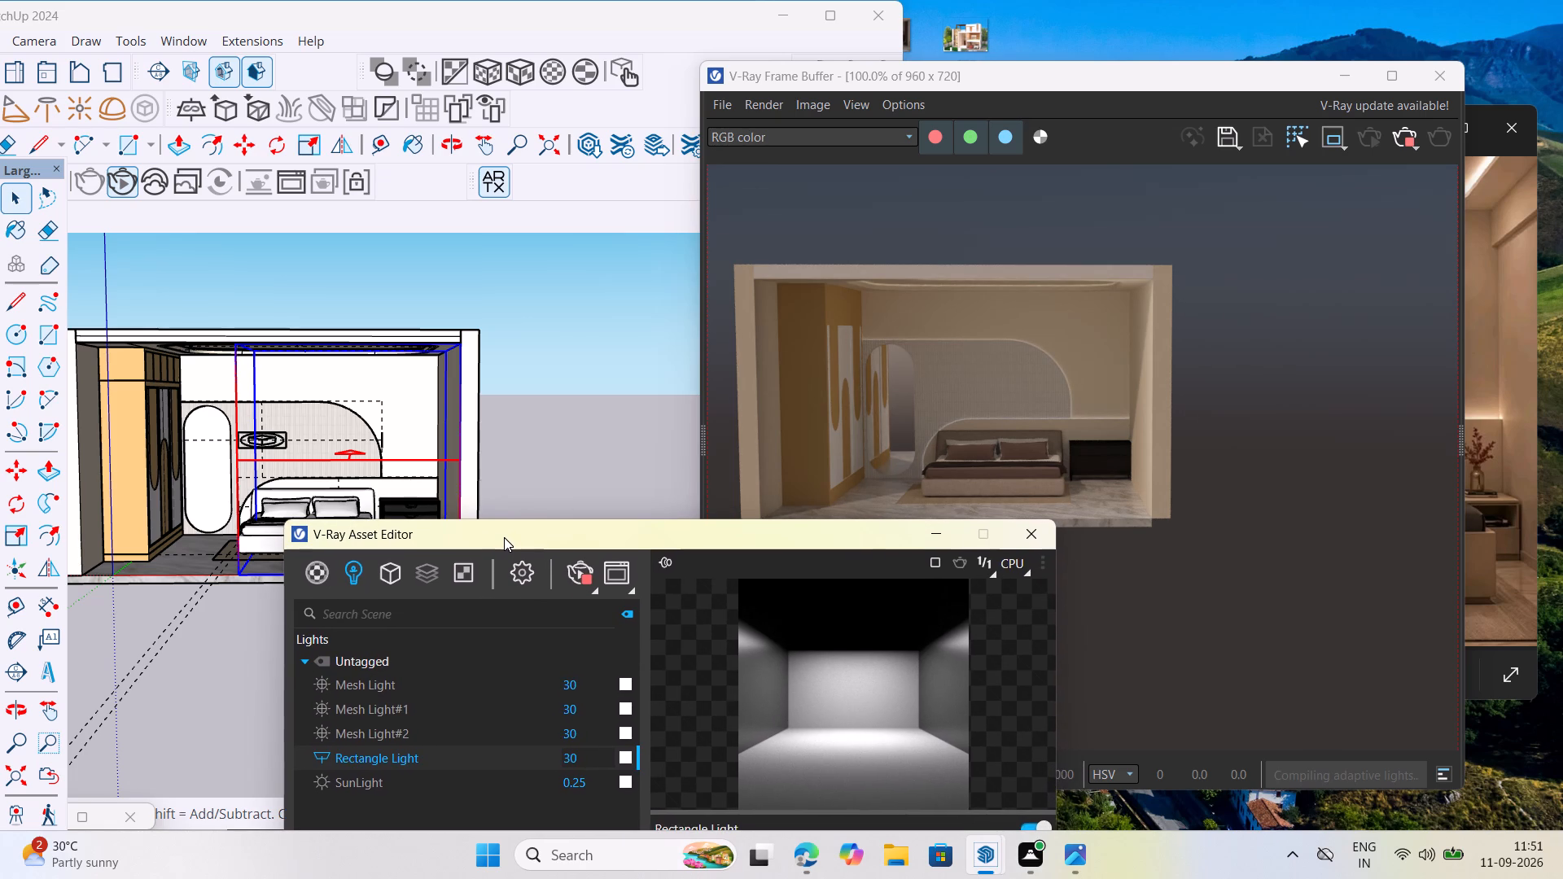
pyautogui.moveTo(504, 537); pyautogui.dragTo(383, 540)
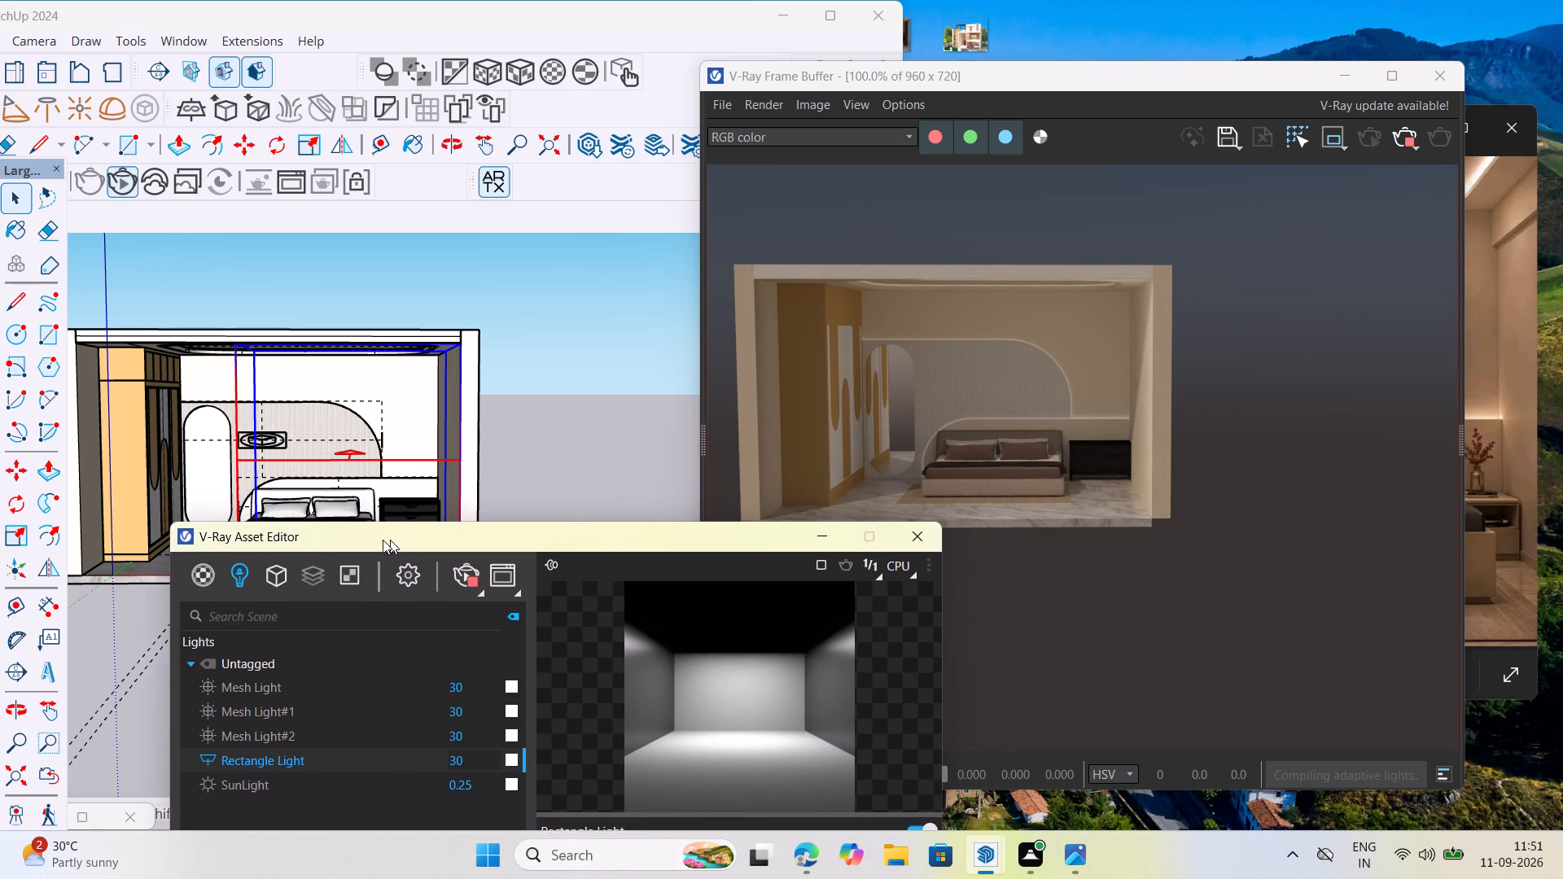
pyautogui.moveTo(383, 540); pyautogui.dragTo(252, 502)
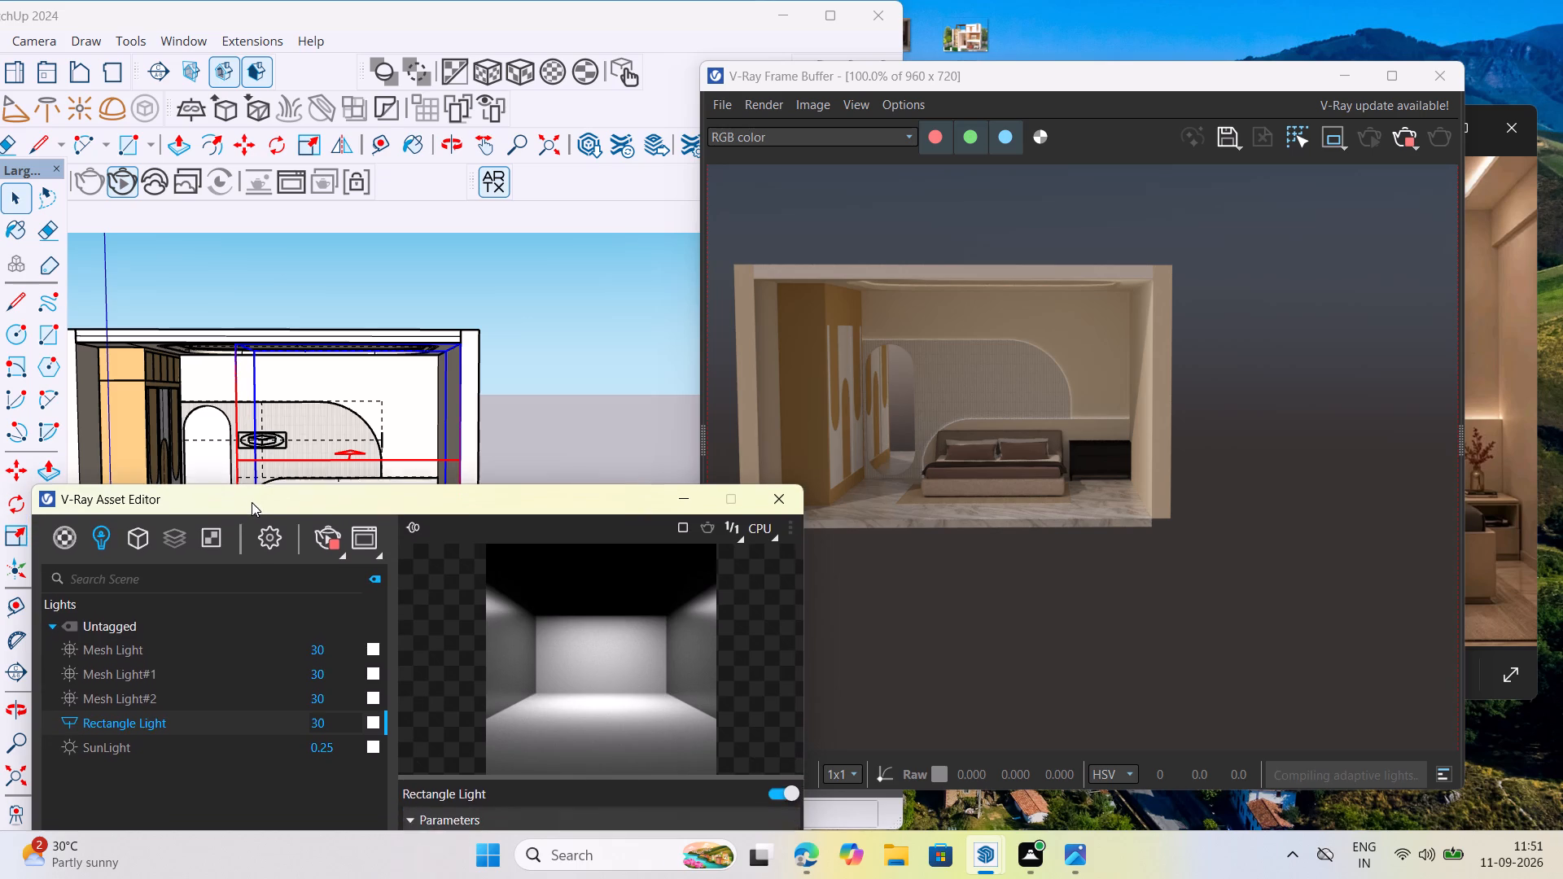
# Give the Rectangle Light a warm colour with a temperature of 4500 K.
pyautogui.moveTo(252, 502); pyautogui.dragTo(382, 200)
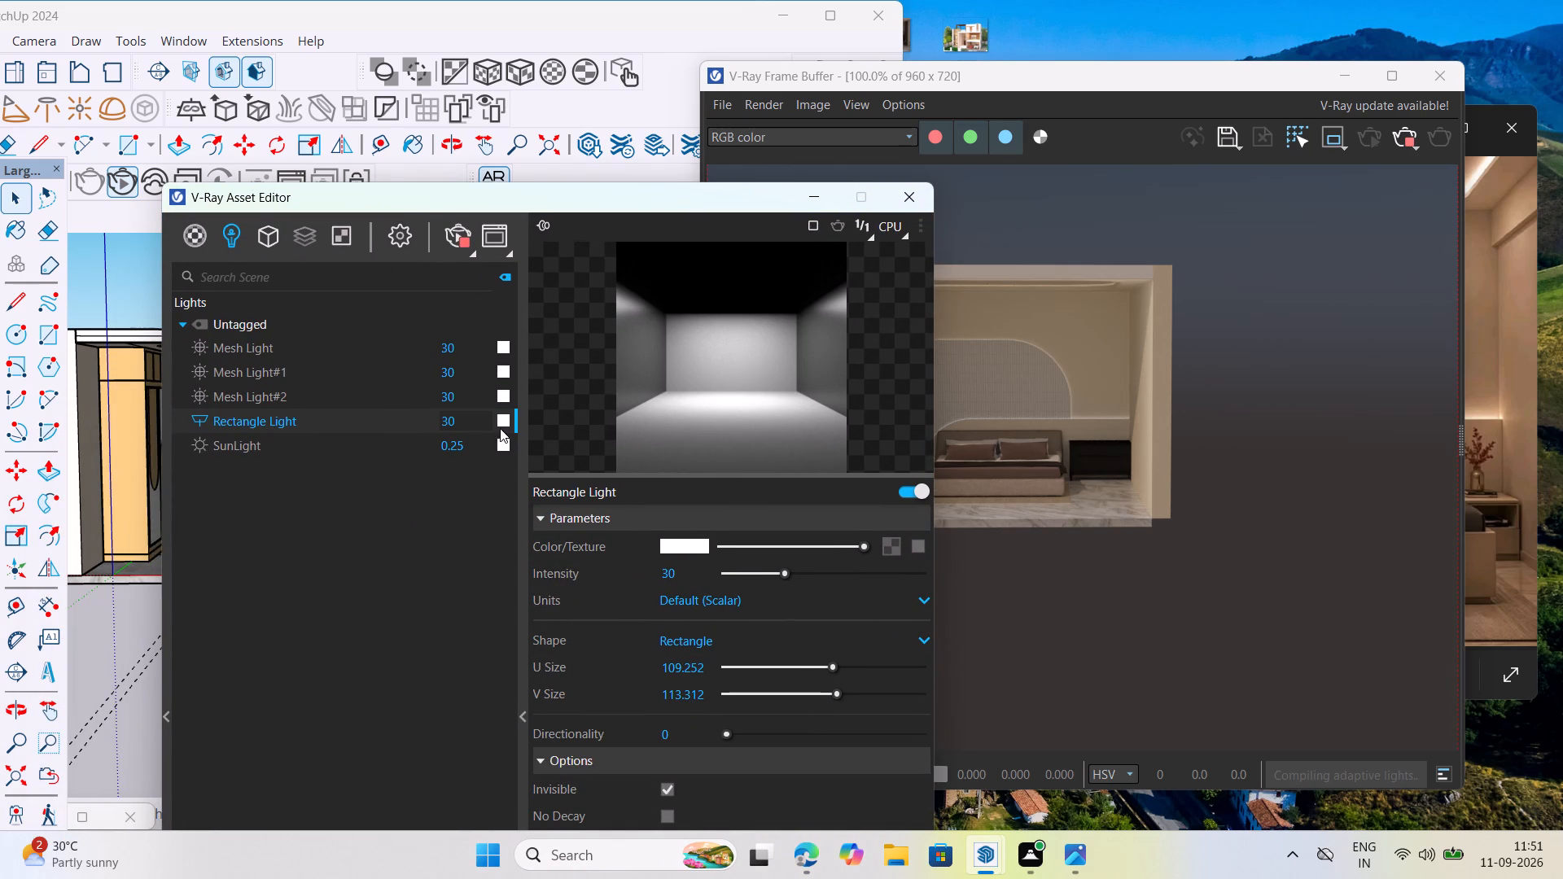
pyautogui.click(502, 420)
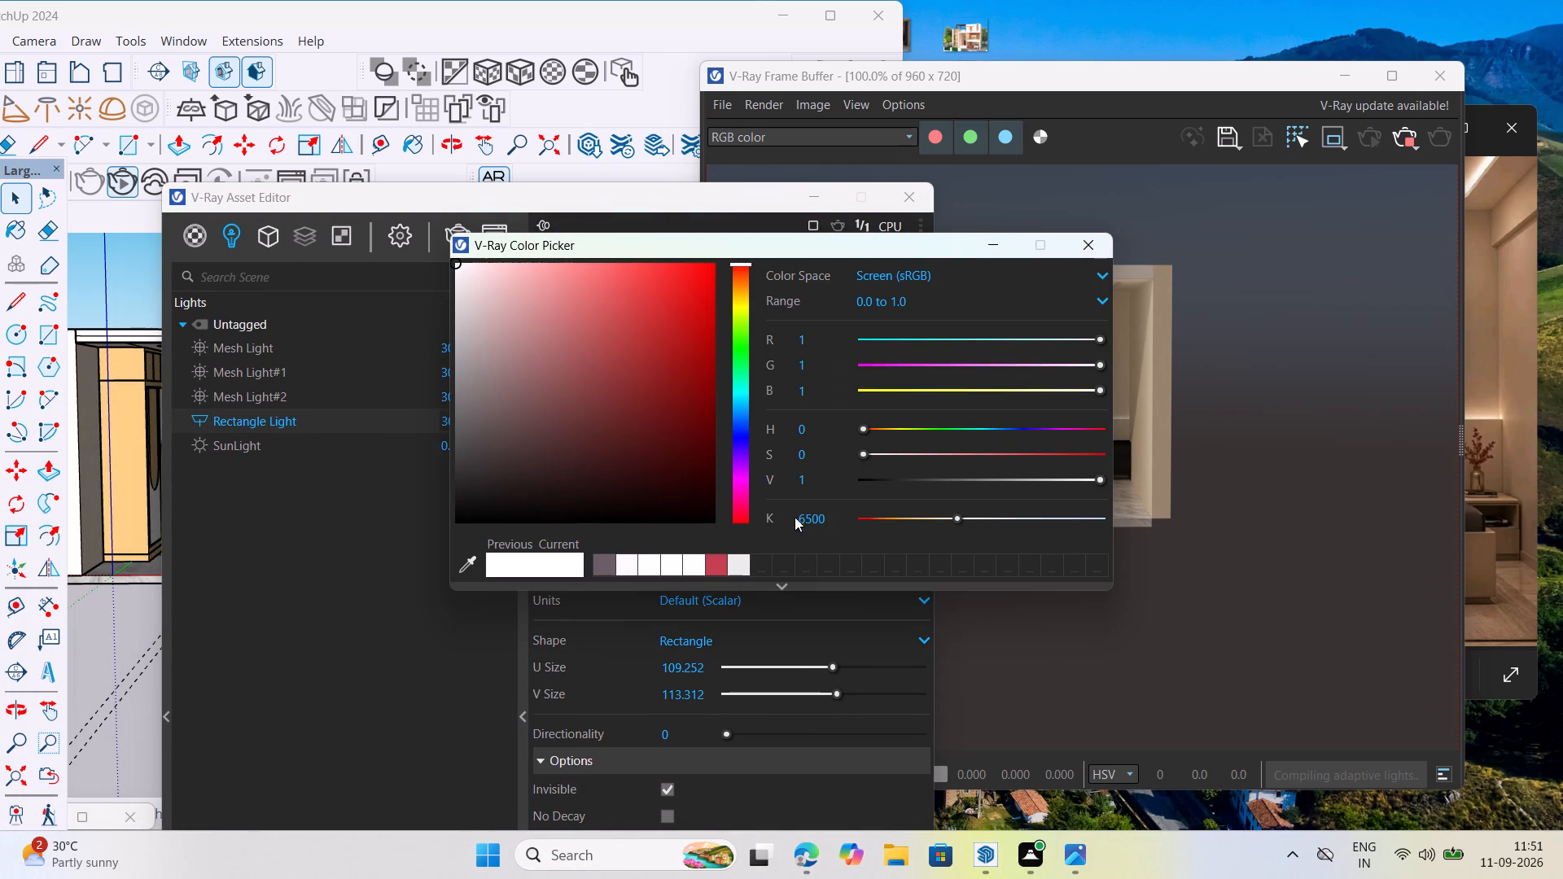
pyautogui.moveTo(803, 517); pyautogui.dragTo(746, 551)
pyautogui.press('BackSpace')
pyautogui.press('4')
pyautogui.press('Return')
pyautogui.moveTo(841, 243); pyautogui.dragTo(672, 344)
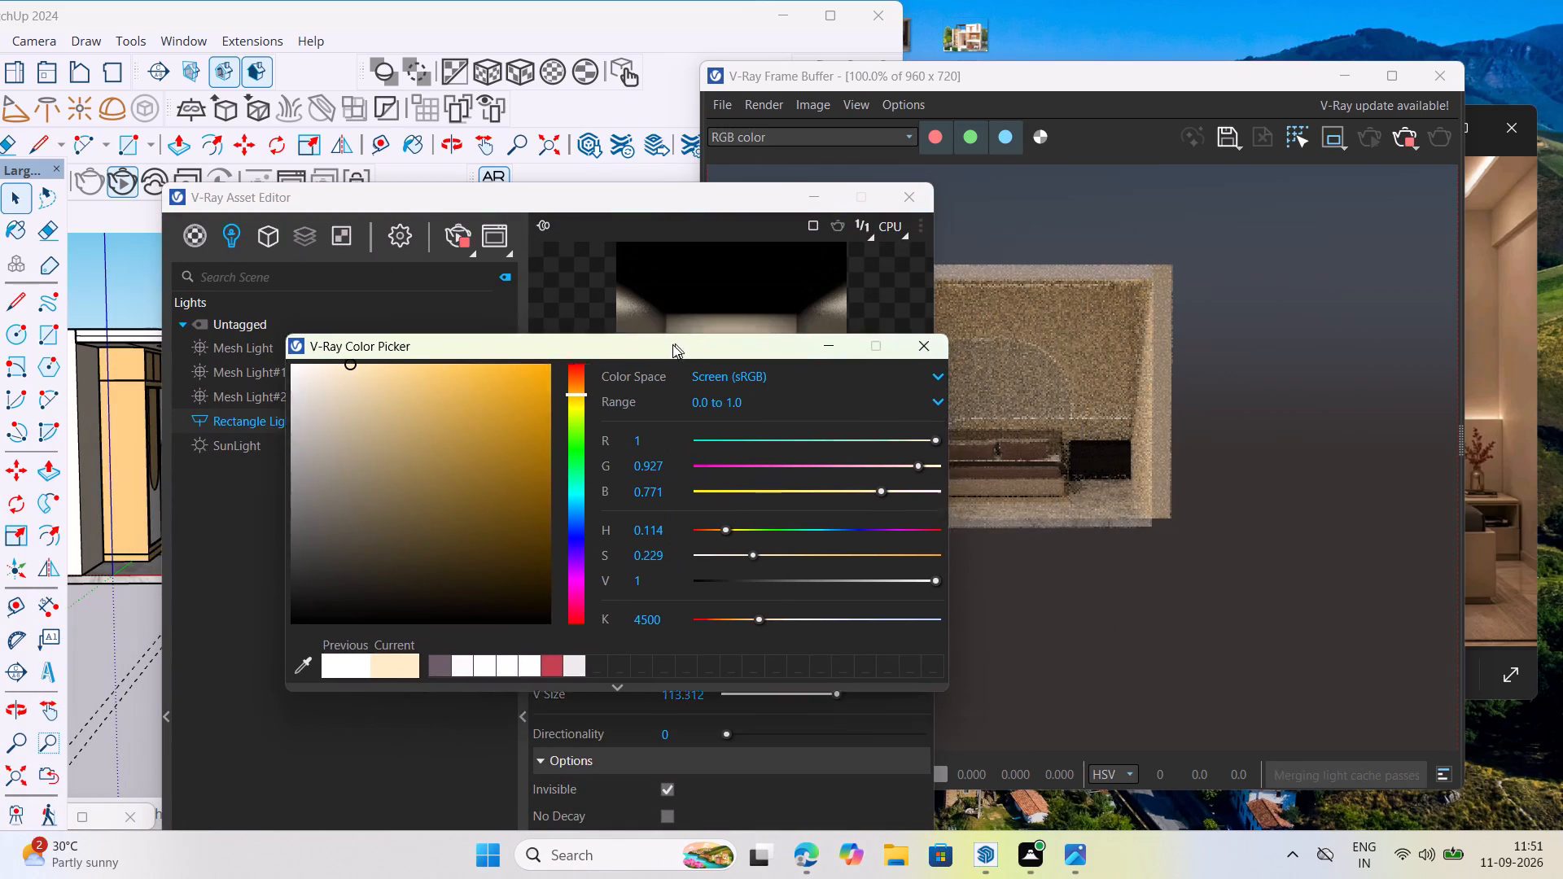
pyautogui.moveTo(672, 344); pyautogui.dragTo(650, 312)
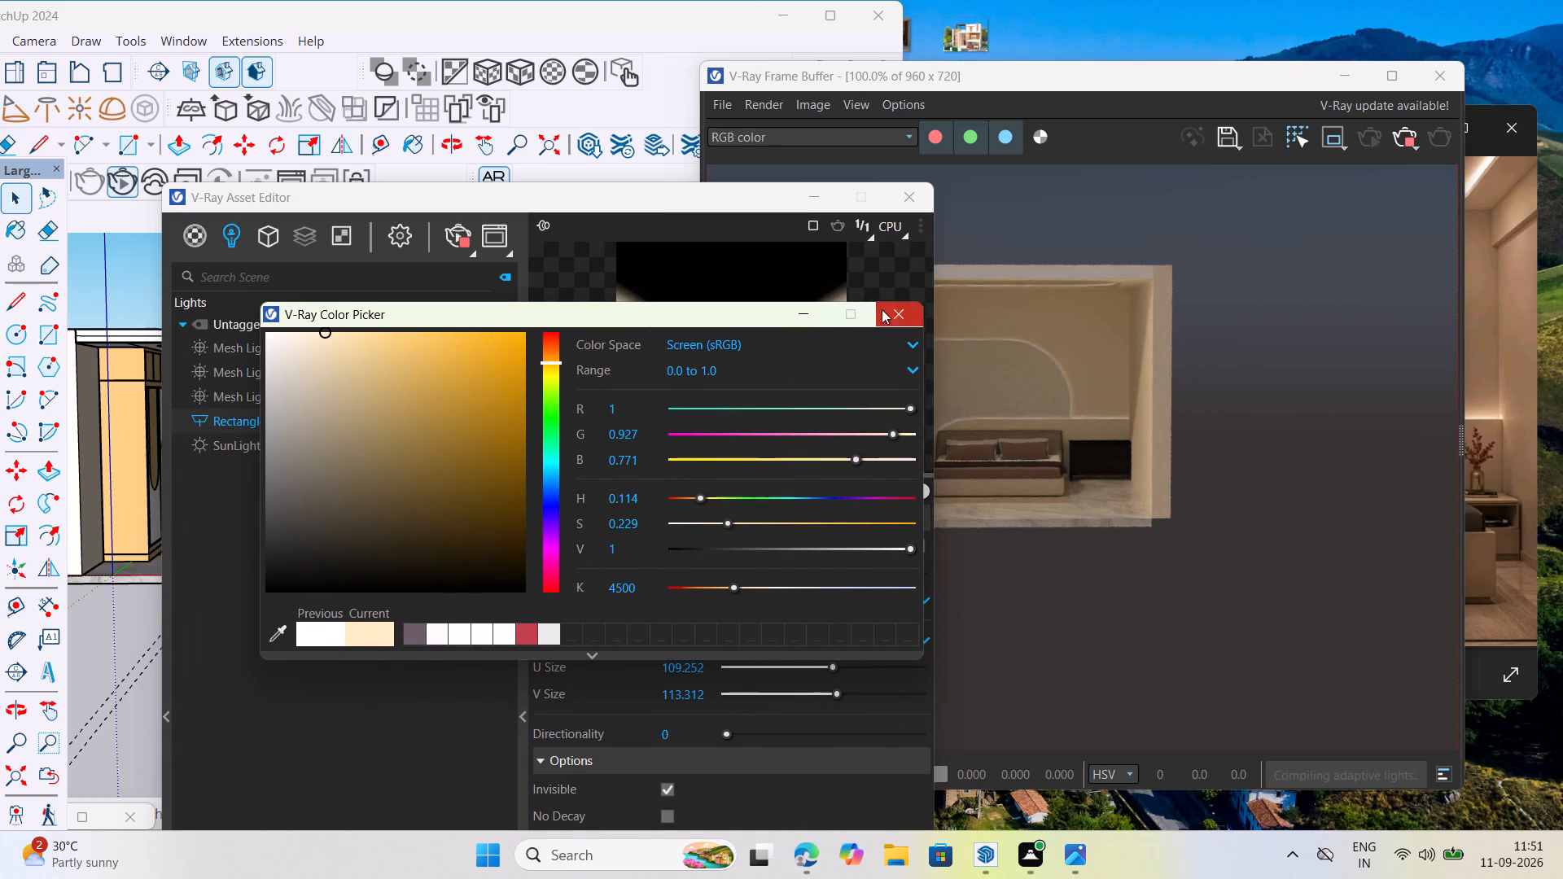
pyautogui.click(900, 306)
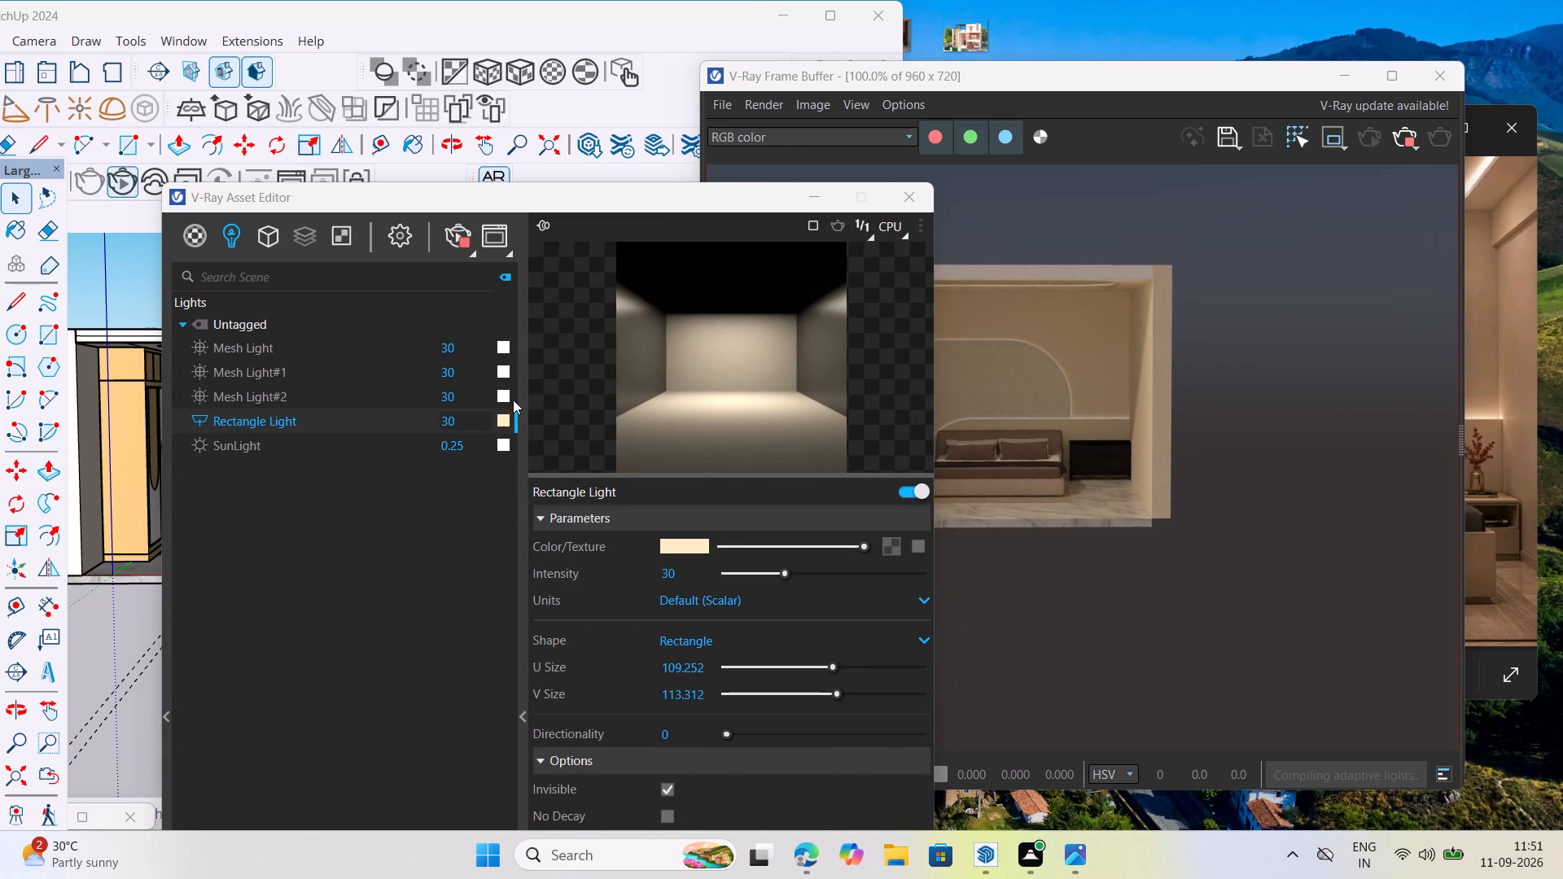
# Set Mesh Light#2 to a warm 4500 K colour temperature and an intensity of 100.
pyautogui.click(505, 393)
pyautogui.moveTo(618, 588); pyautogui.dragTo(577, 599)
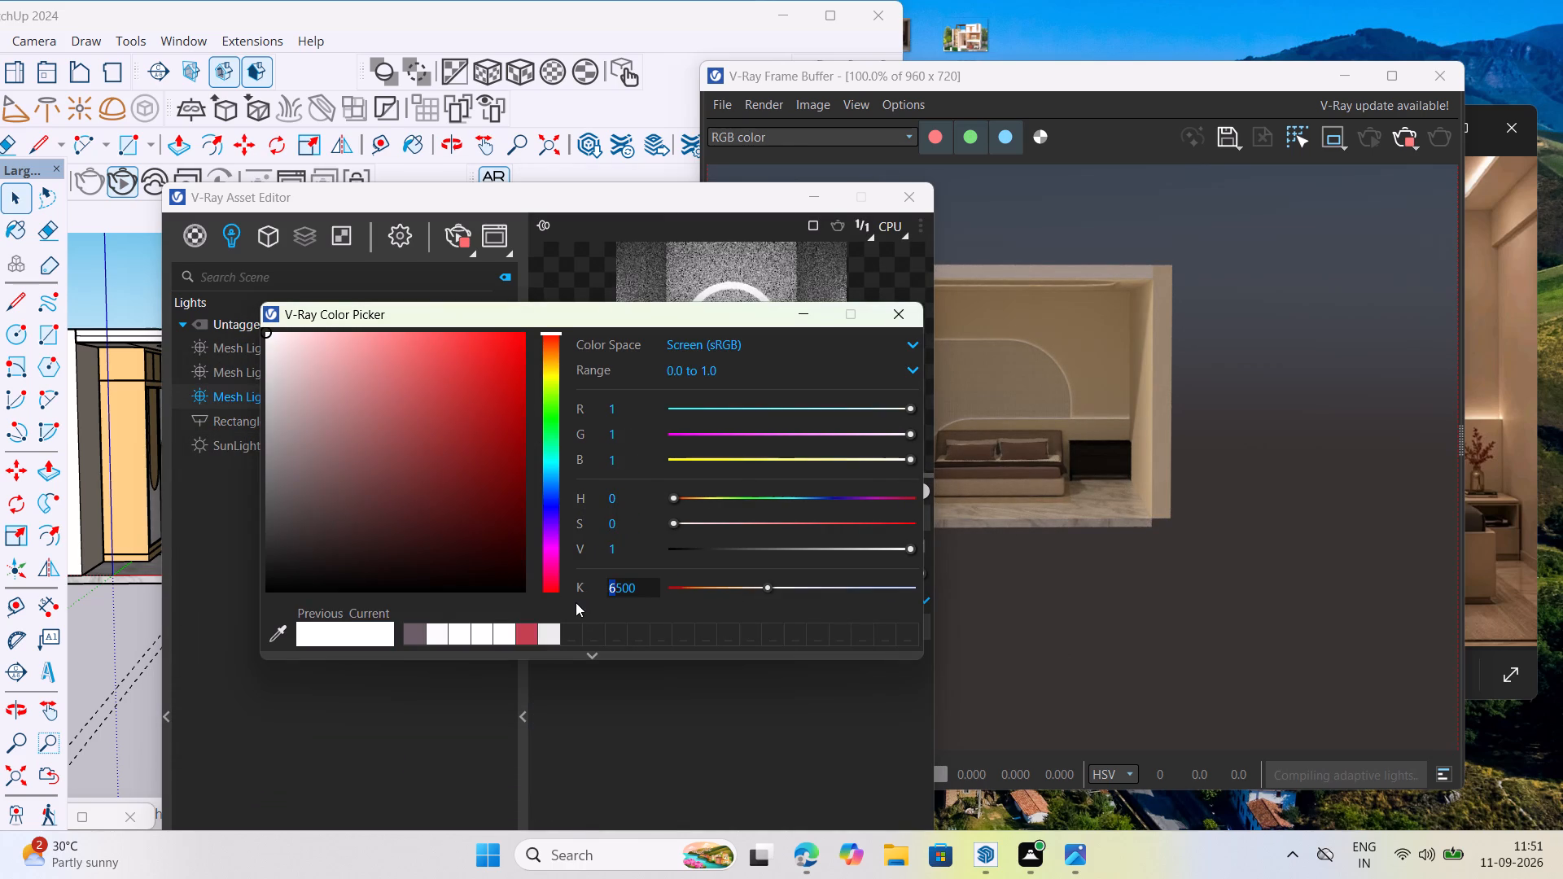
pyautogui.press('BackSpace')
pyautogui.press('4')
pyautogui.press('Return')
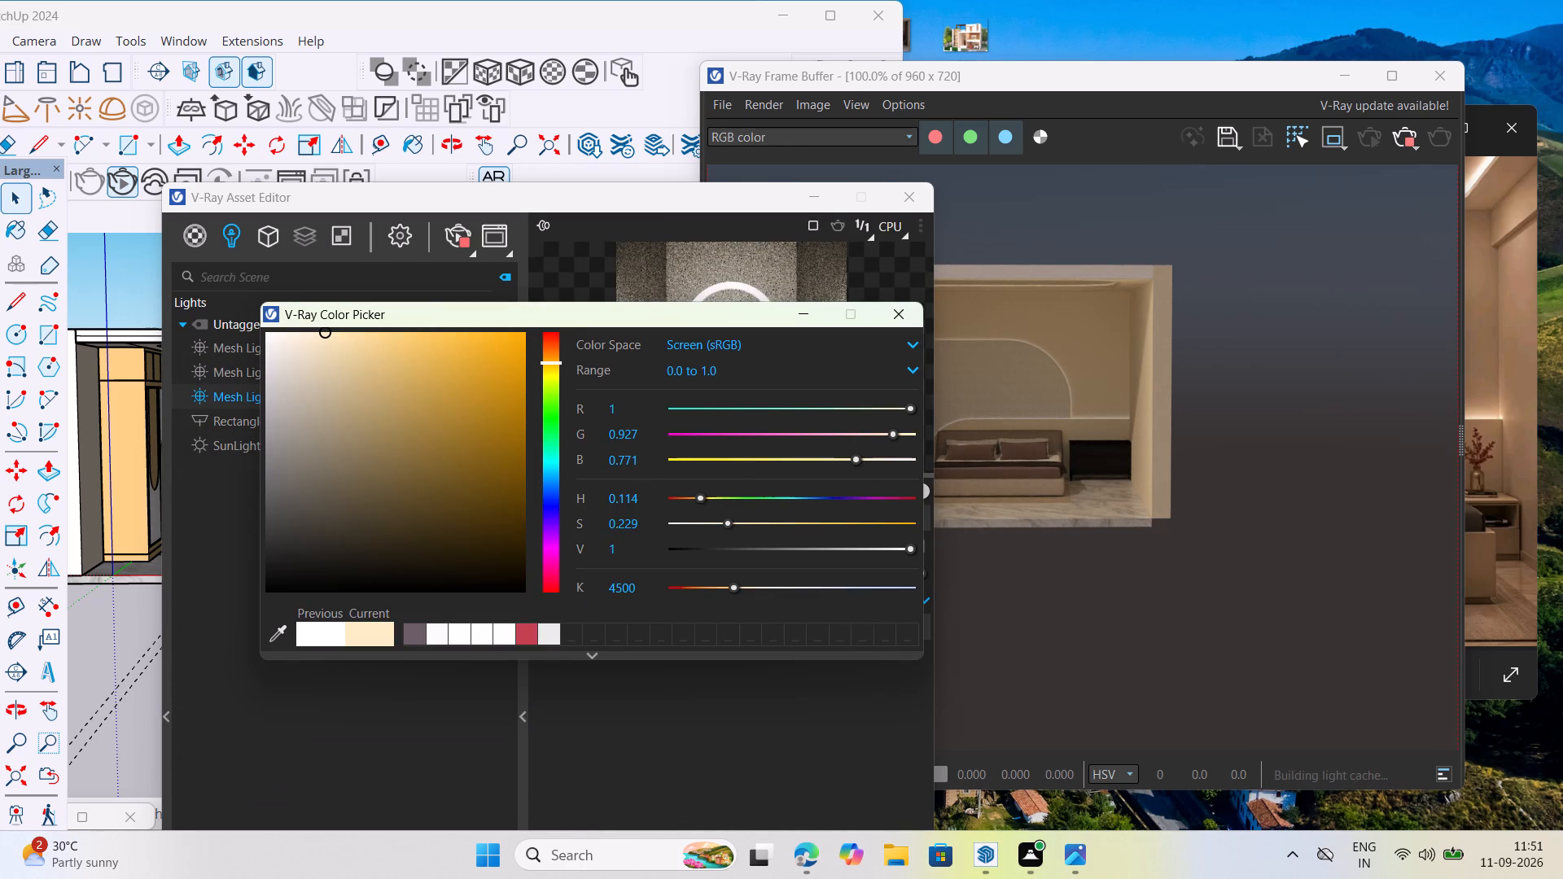
pyautogui.click(884, 321)
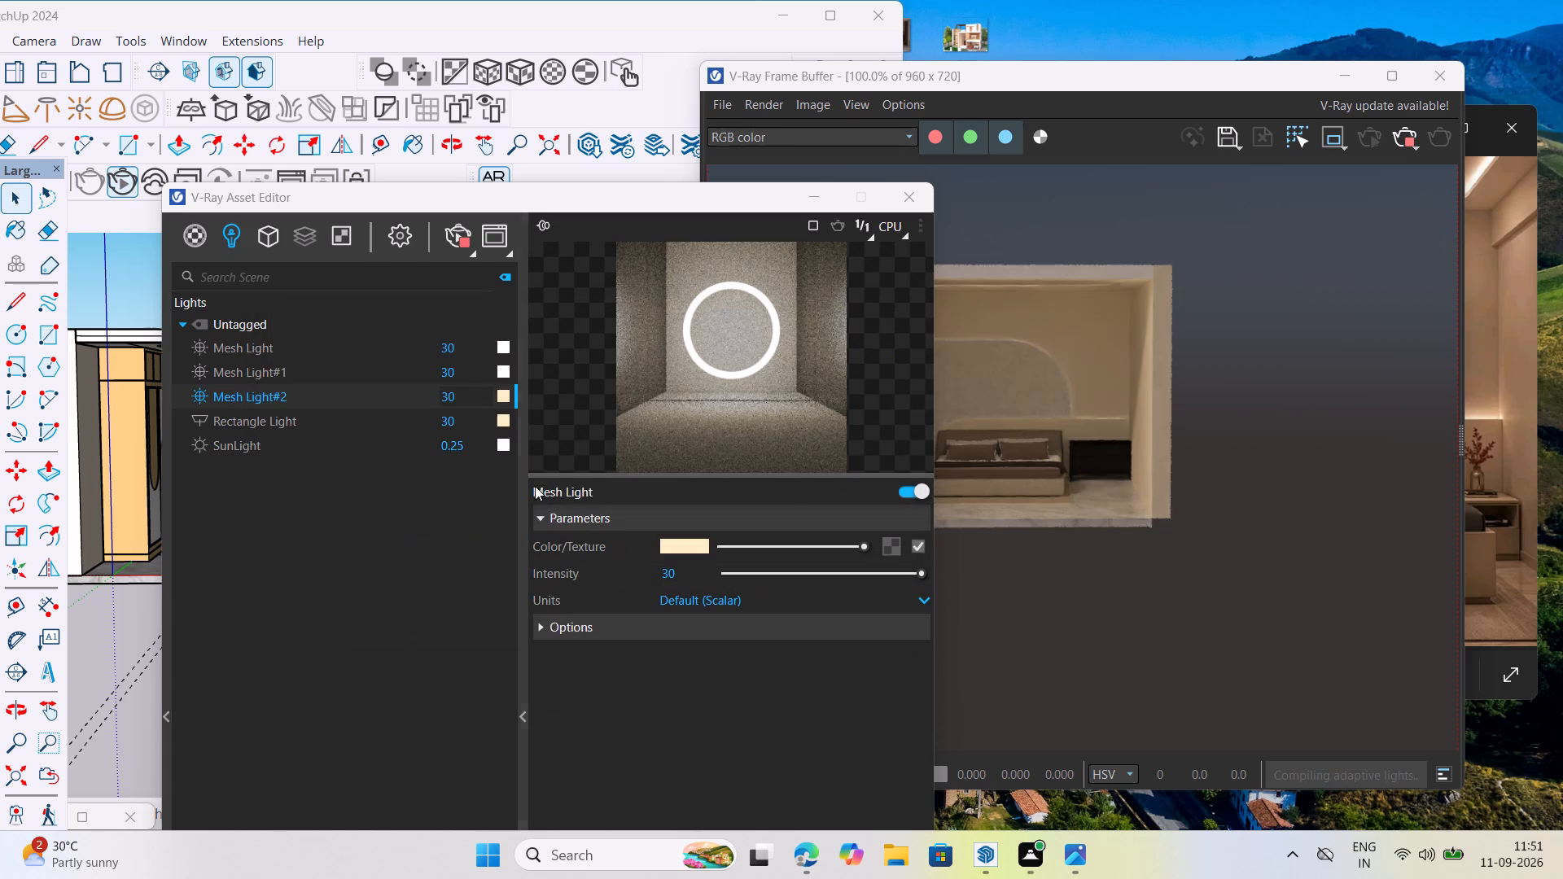
pyautogui.moveTo(466, 396); pyautogui.dragTo(402, 436)
pyautogui.press('BackSpace')
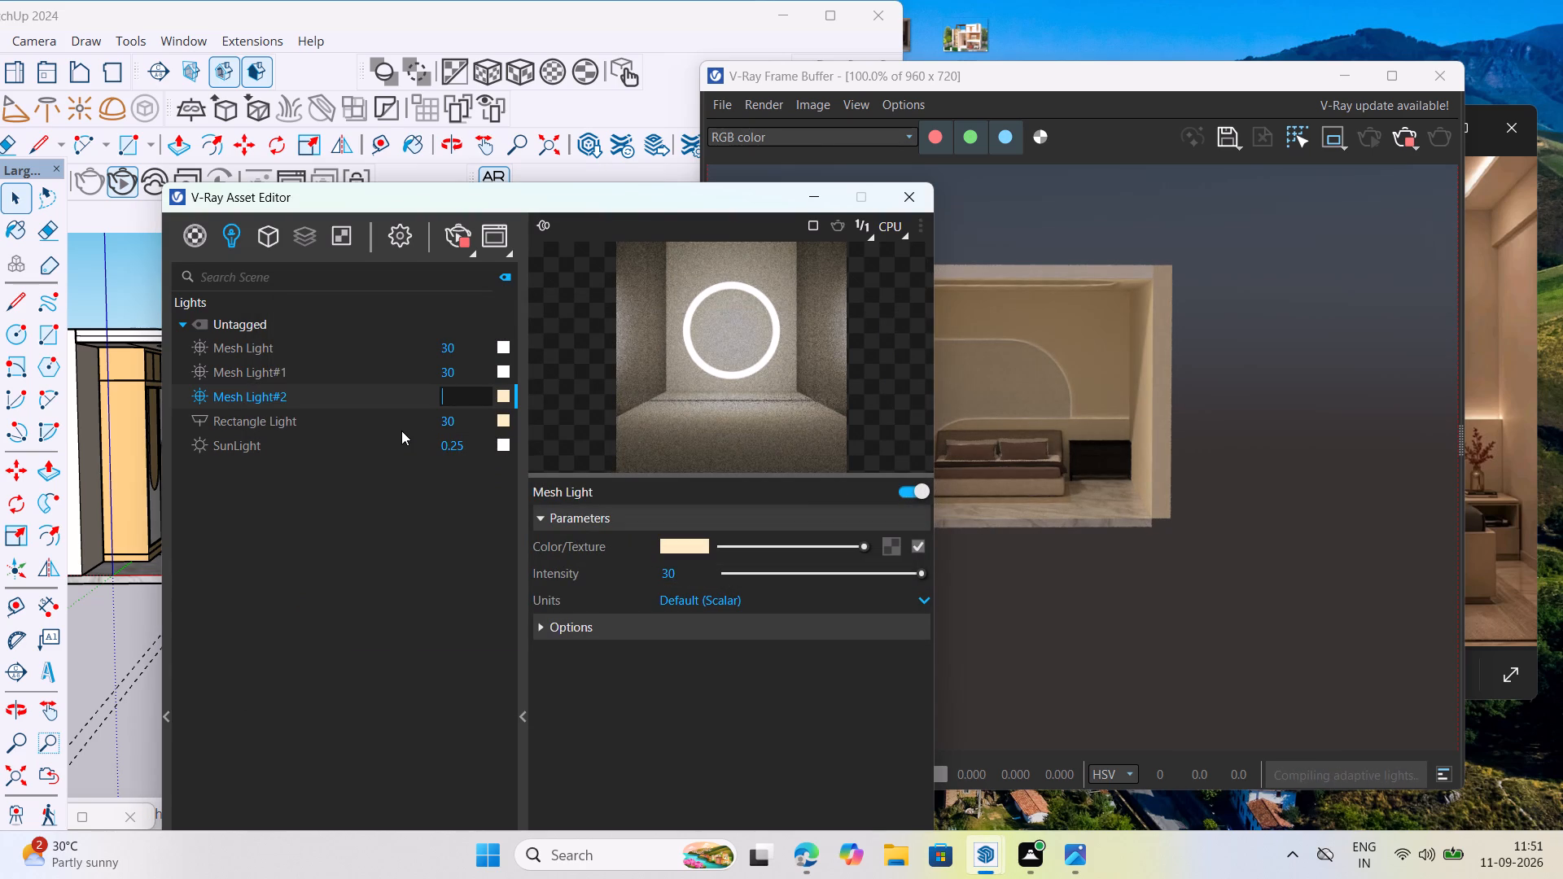
pyautogui.press('4')
pyautogui.press('BackSpace')
pyautogui.write('100')
pyautogui.press('Return')
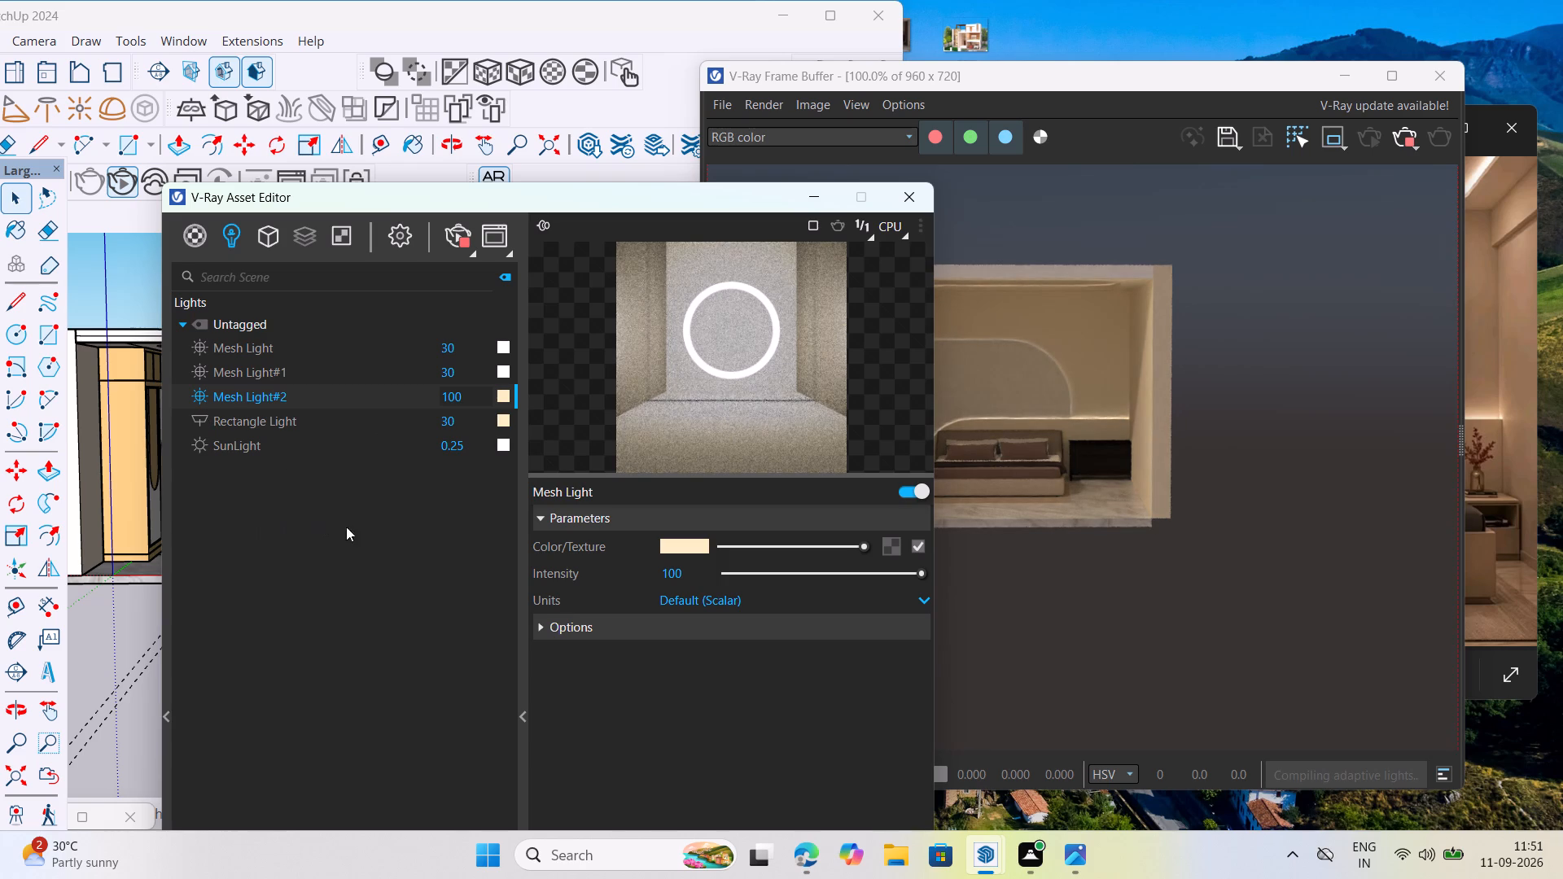
# Set Mesh Light#1 to an intensity of 100 and a warm 4500 K colour temperature.
pyautogui.moveTo(466, 370); pyautogui.dragTo(386, 397)
pyautogui.press('BackSpace')
pyautogui.write('100')
pyautogui.press('Return')
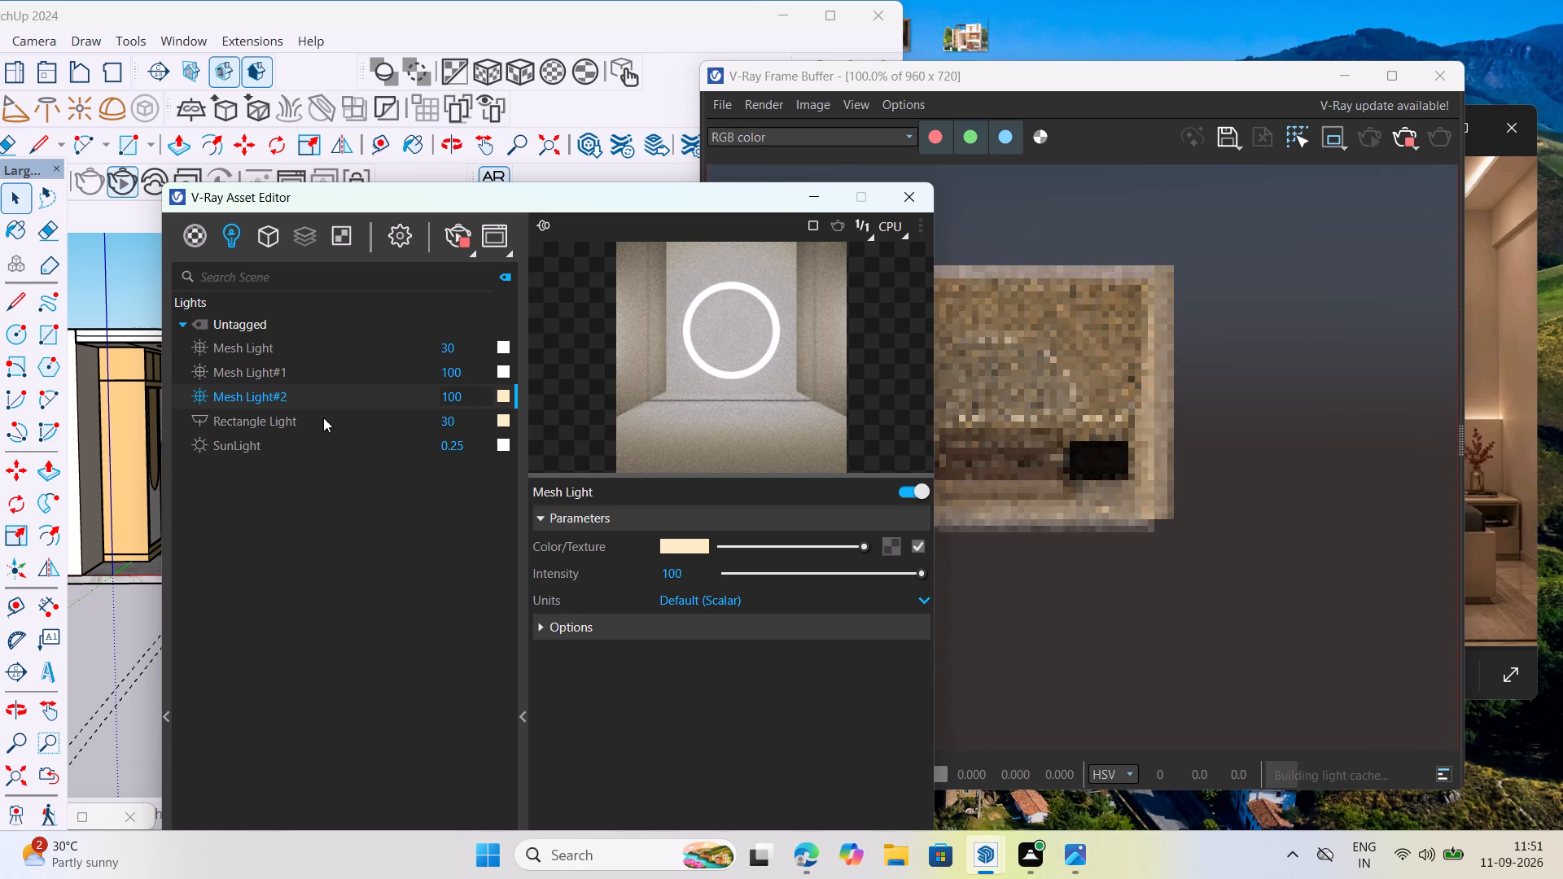
pyautogui.click(506, 367)
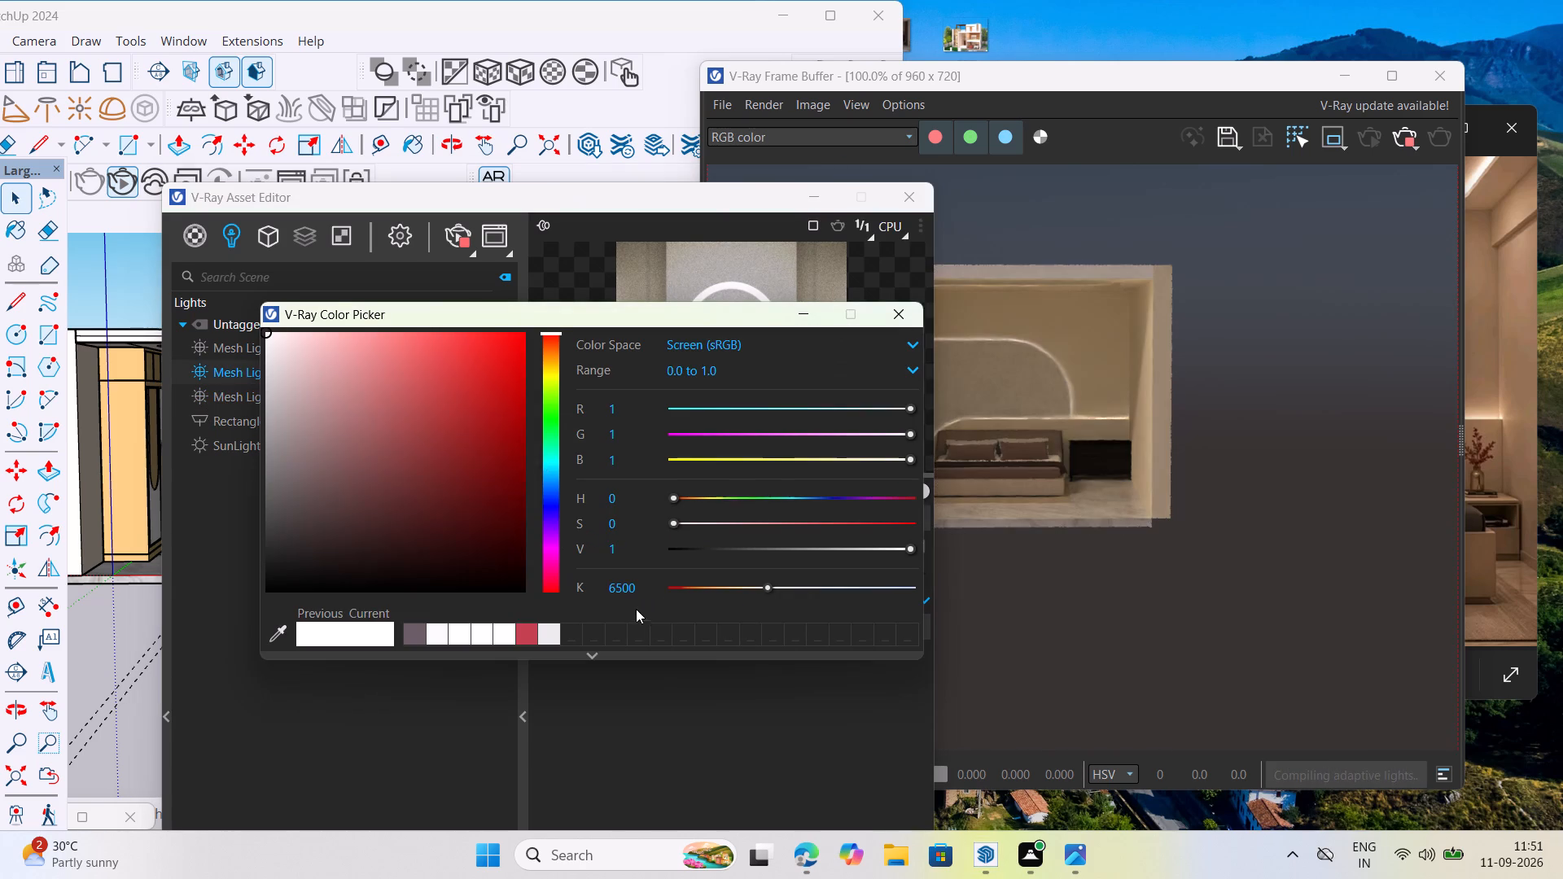
pyautogui.moveTo(617, 587); pyautogui.dragTo(602, 594)
pyautogui.press('BackSpace')
pyautogui.press('4')
pyautogui.press('Return')
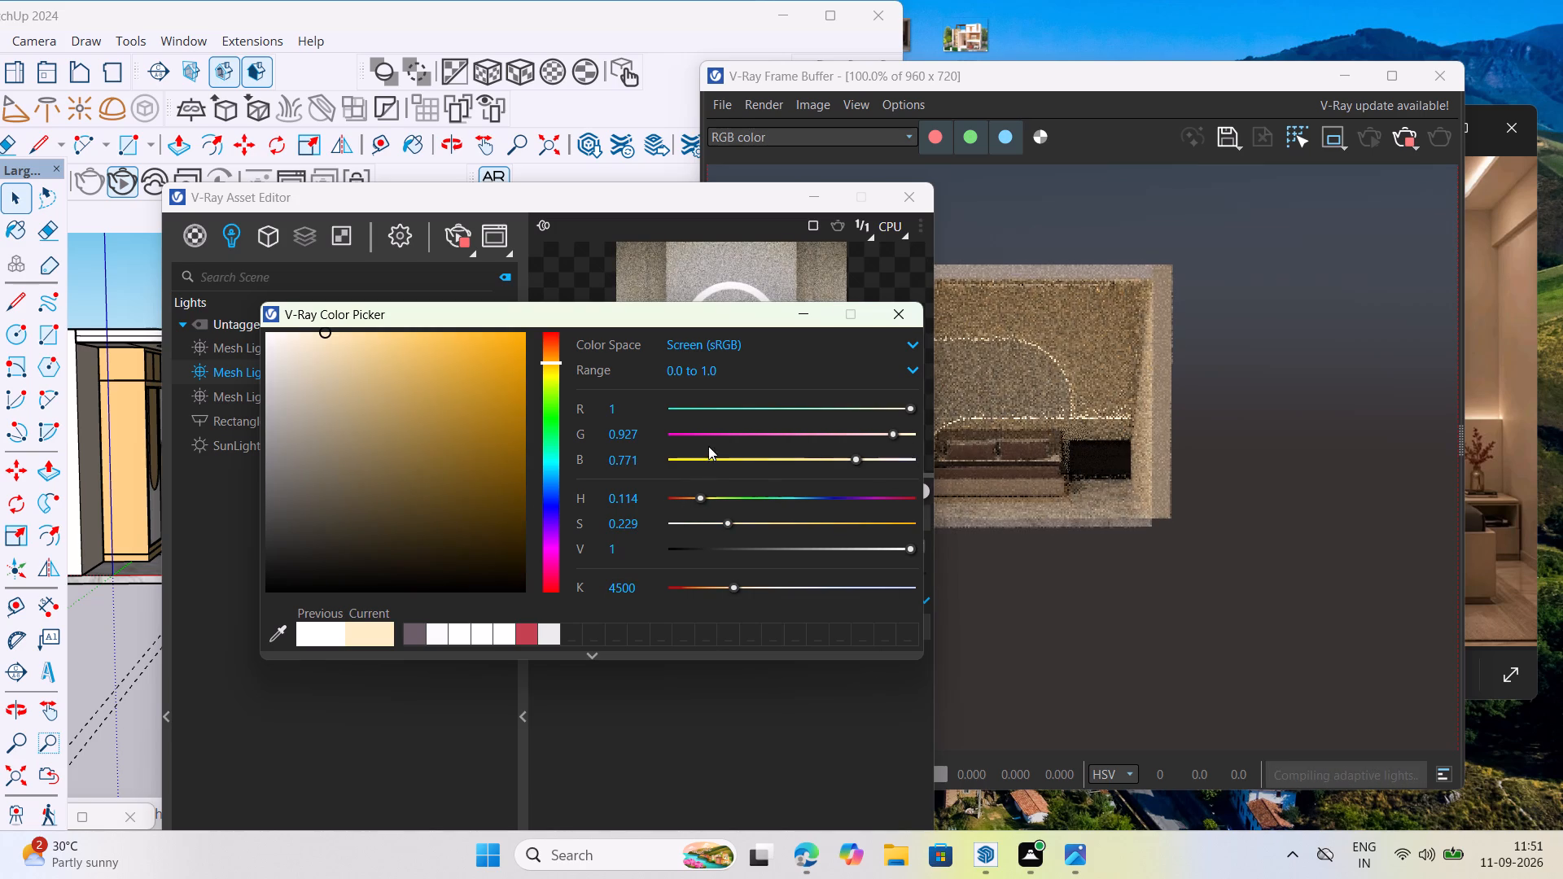
pyautogui.click(897, 313)
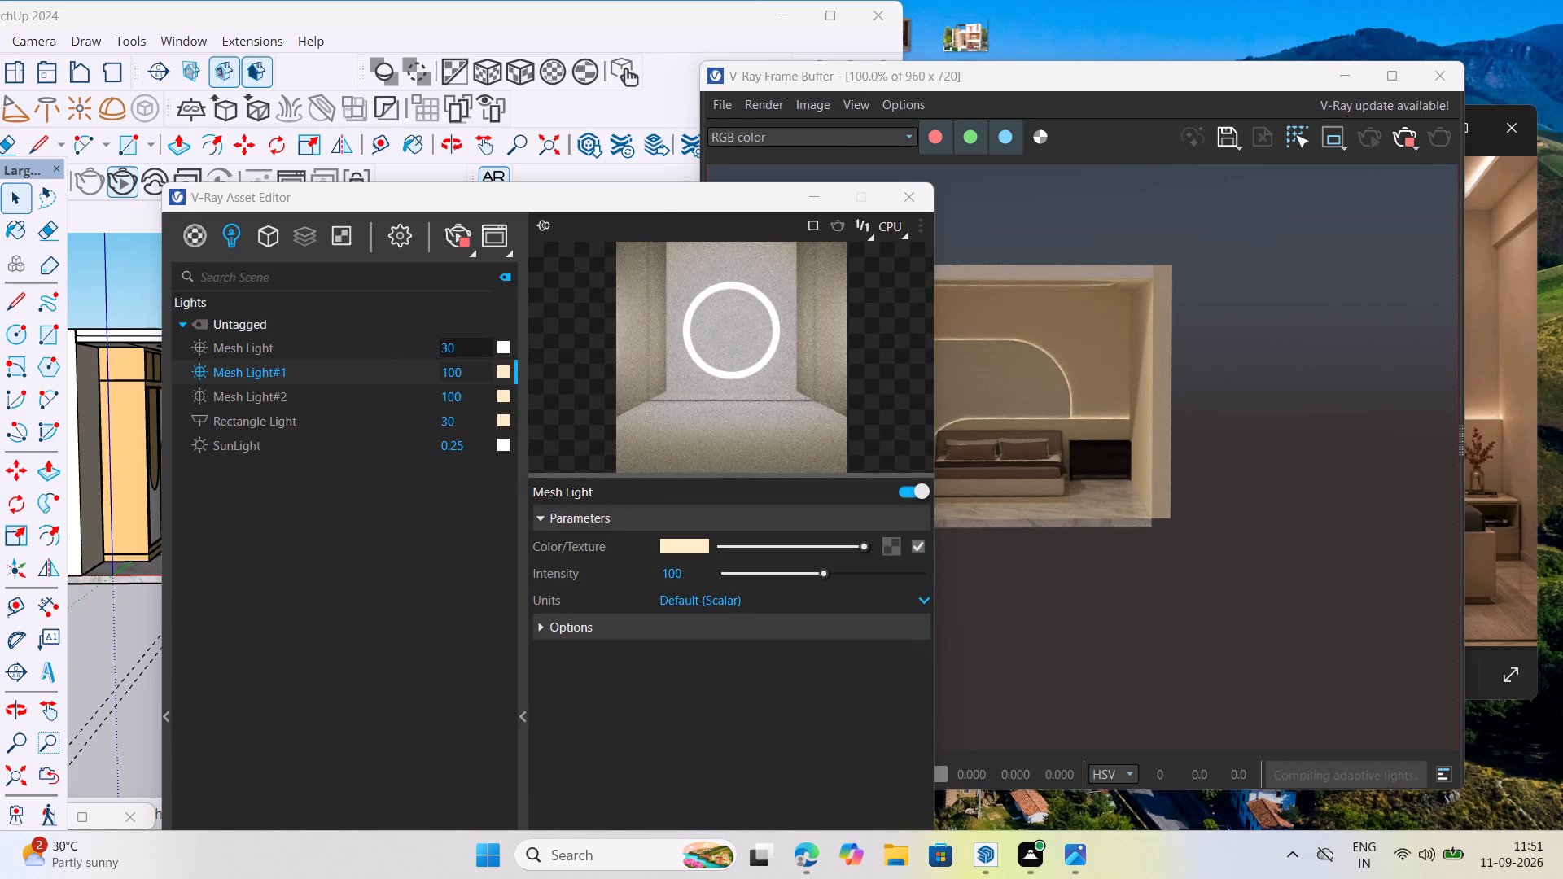
# Set the first Mesh Light to an intensity of 150 and a warm 4500 K colour temperature.
pyautogui.moveTo(458, 336); pyautogui.dragTo(393, 364)
pyautogui.moveTo(464, 341); pyautogui.dragTo(441, 363)
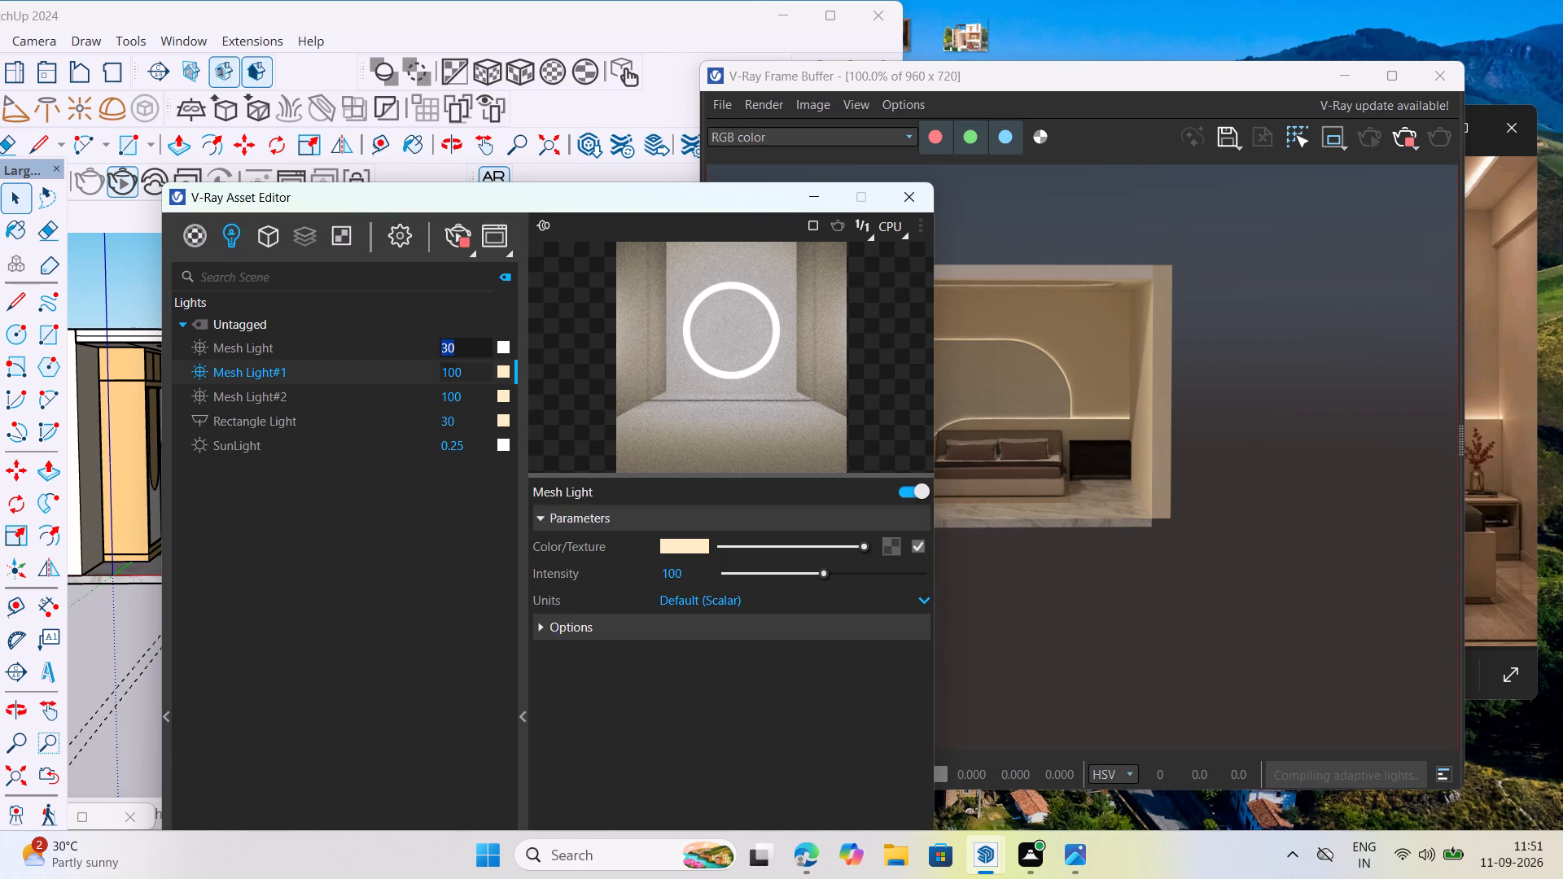
pyautogui.press('BackSpace')
pyautogui.write('150')
pyautogui.press('Return')
pyautogui.click(502, 340)
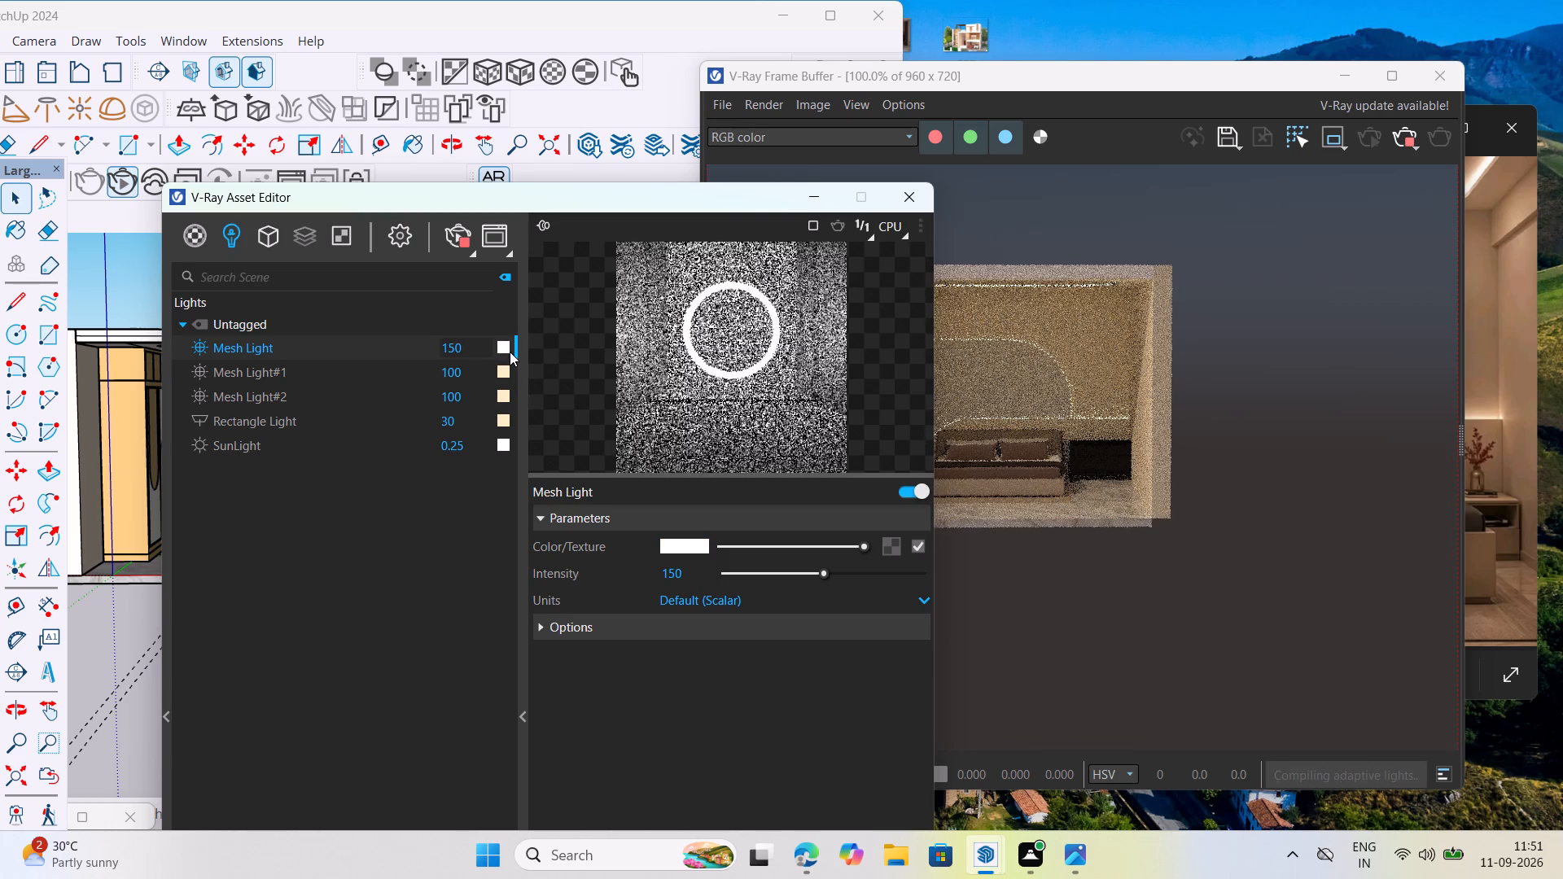
pyautogui.click(505, 344)
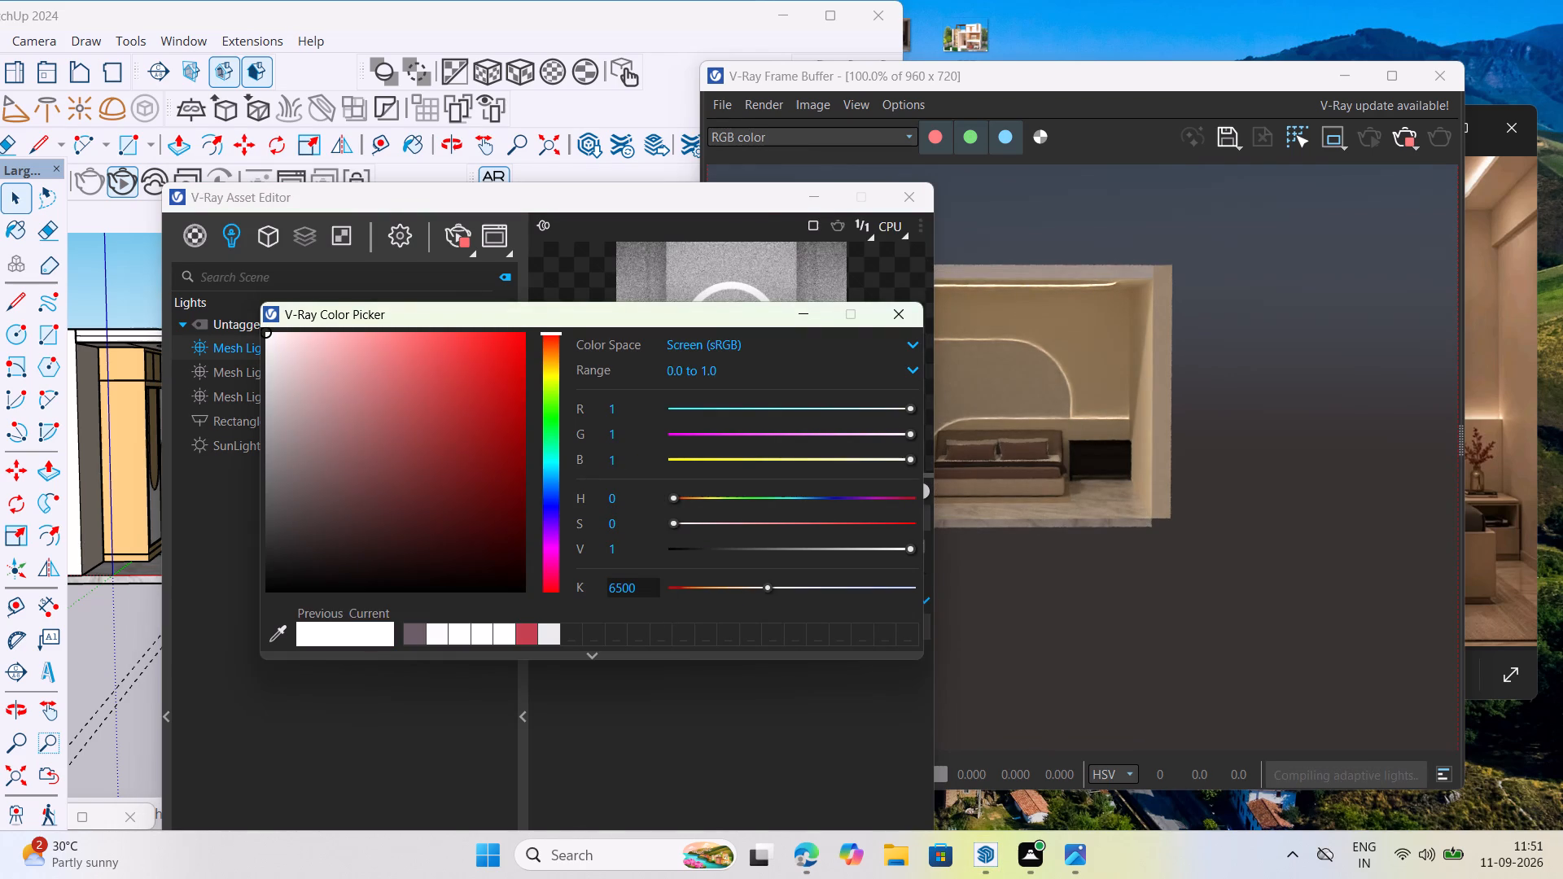
pyautogui.moveTo(616, 584); pyautogui.dragTo(593, 603)
pyautogui.press('BackSpace')
pyautogui.press('4')
pyautogui.press('Return')
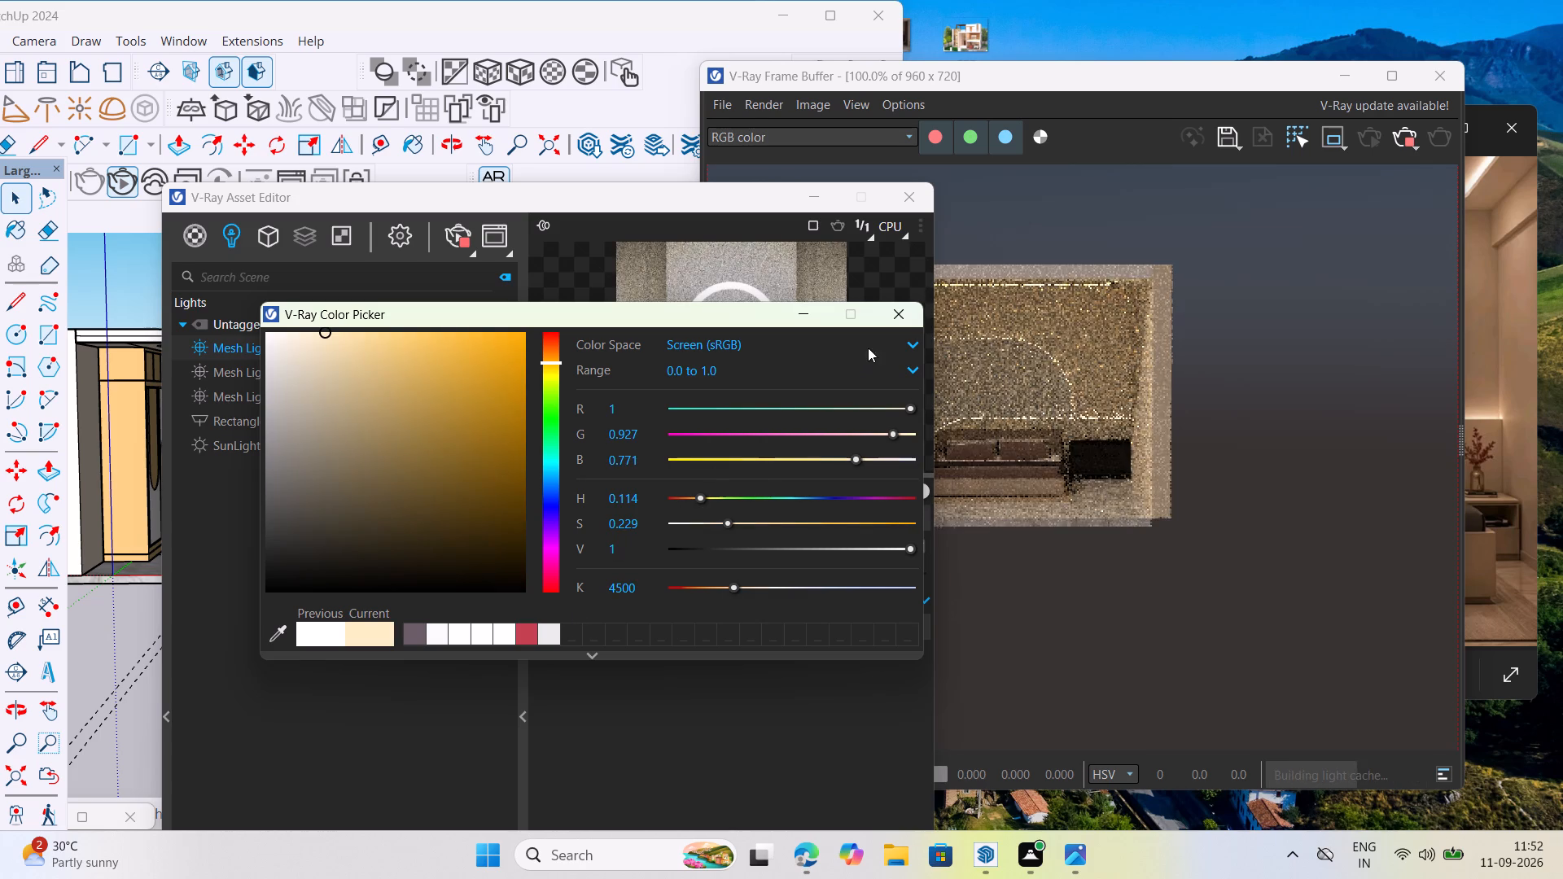
pyautogui.click(894, 321)
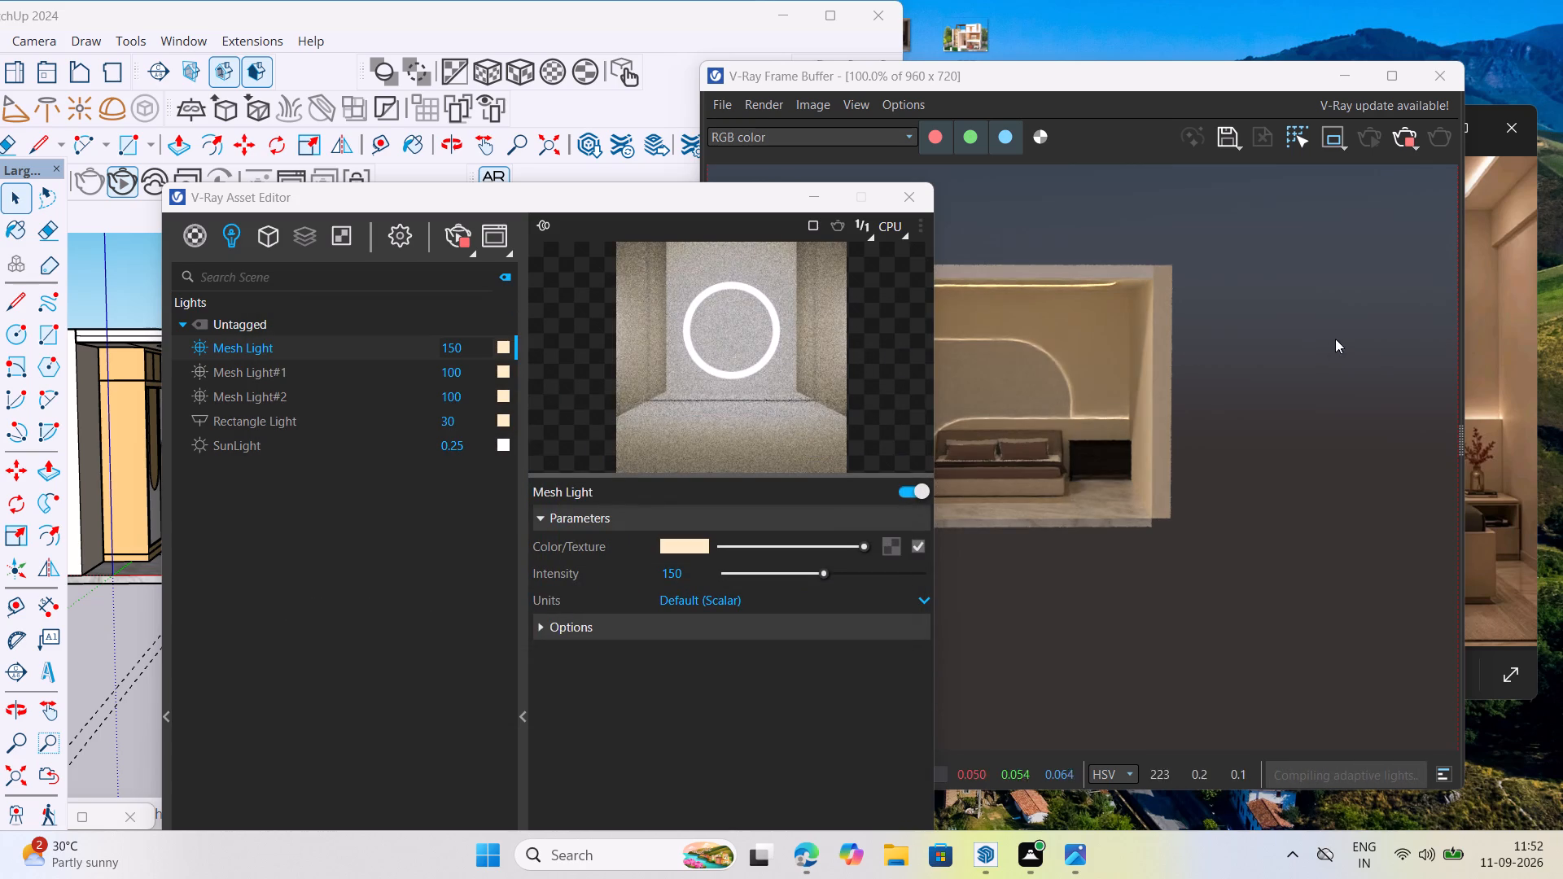
# Arrange the V-Ray Asset Editor and Frame Buffer so the interactive render can be compared beside the reference image.
pyautogui.moveTo(722, 192); pyautogui.dragTo(600, 576)
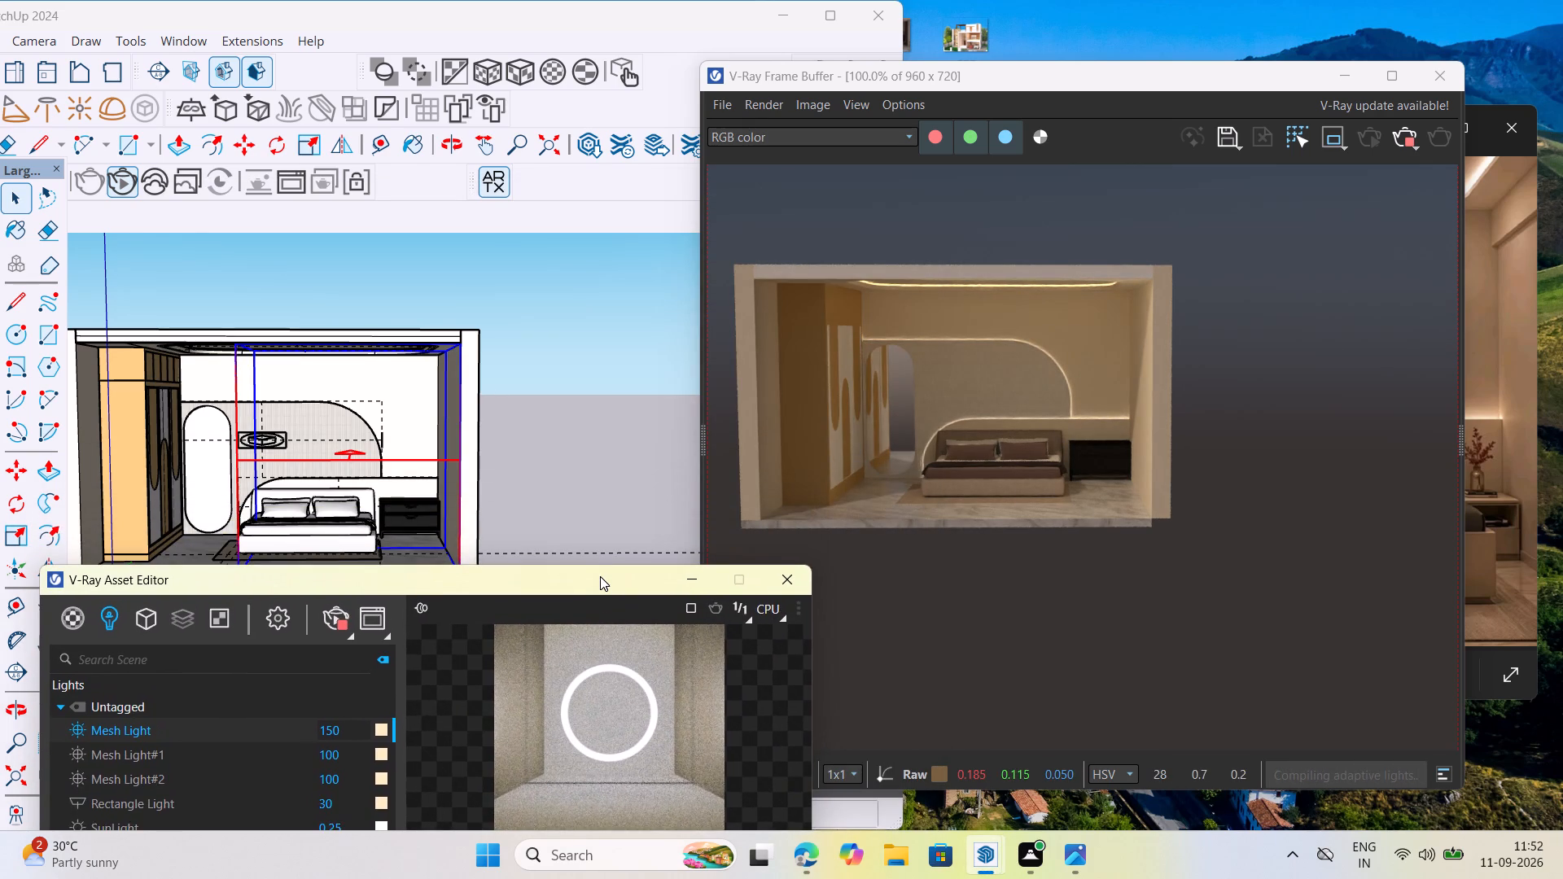
pyautogui.moveTo(600, 576); pyautogui.dragTo(604, 579)
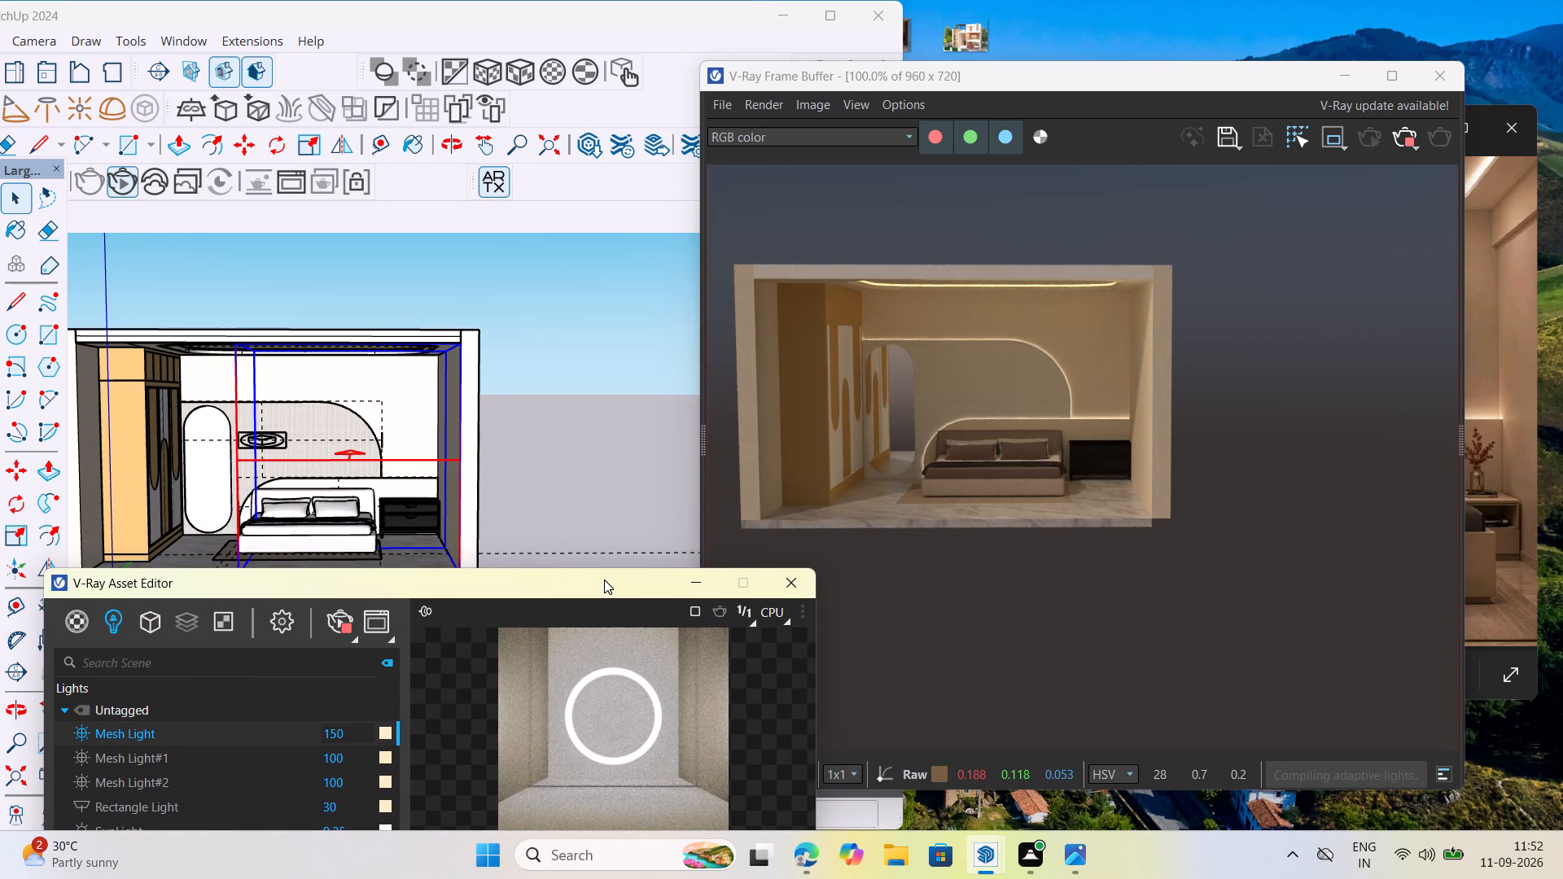
pyautogui.moveTo(604, 579); pyautogui.dragTo(606, 573)
pyautogui.moveTo(1117, 82); pyautogui.dragTo(1120, 86)
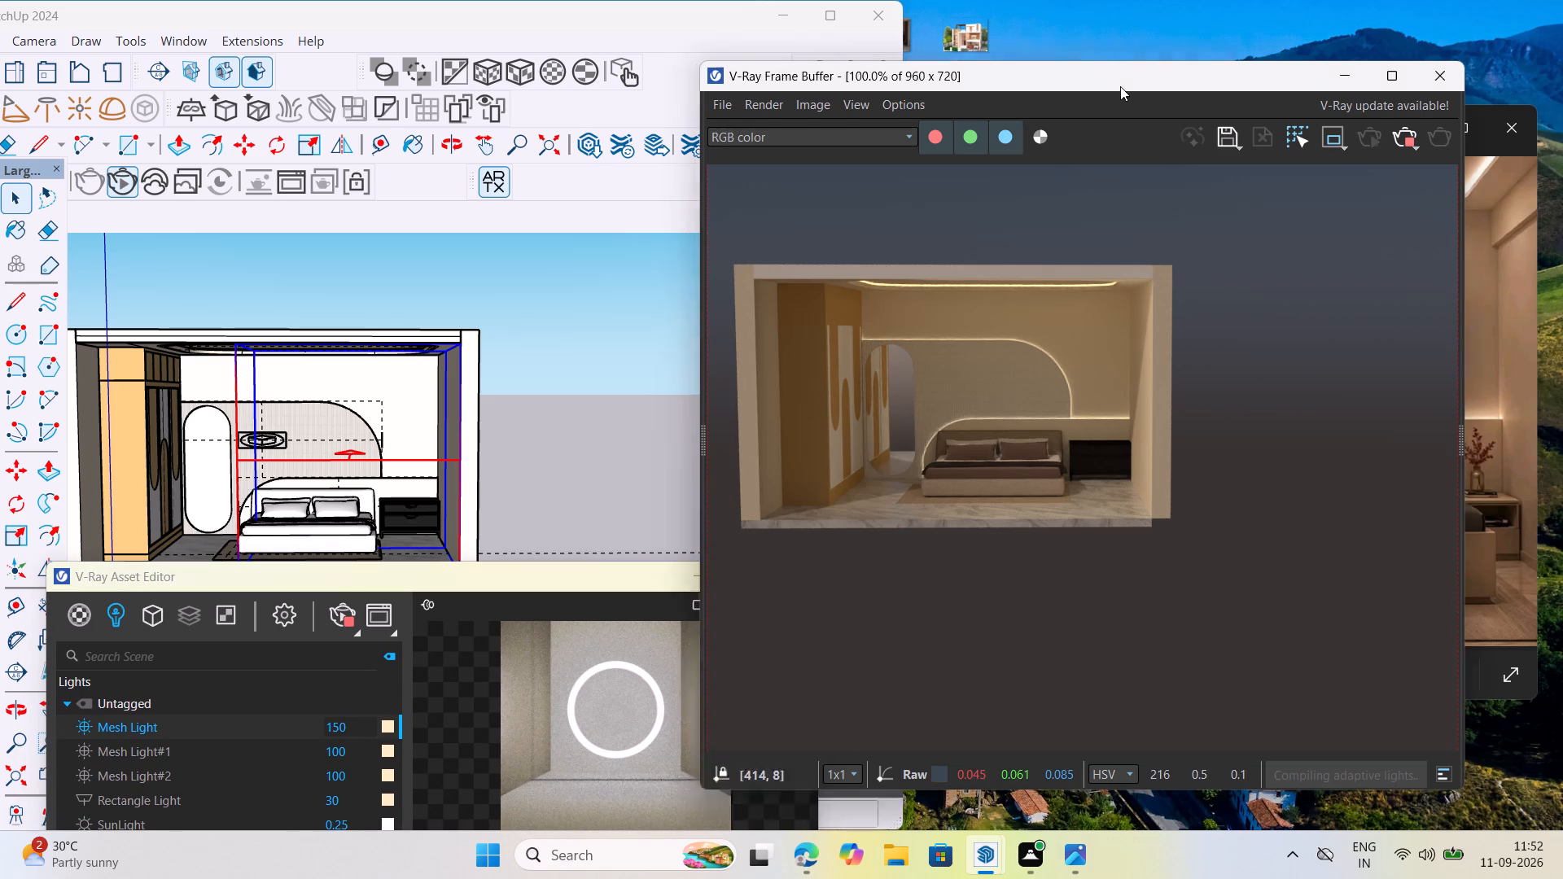
pyautogui.moveTo(1120, 86); pyautogui.dragTo(1168, 590)
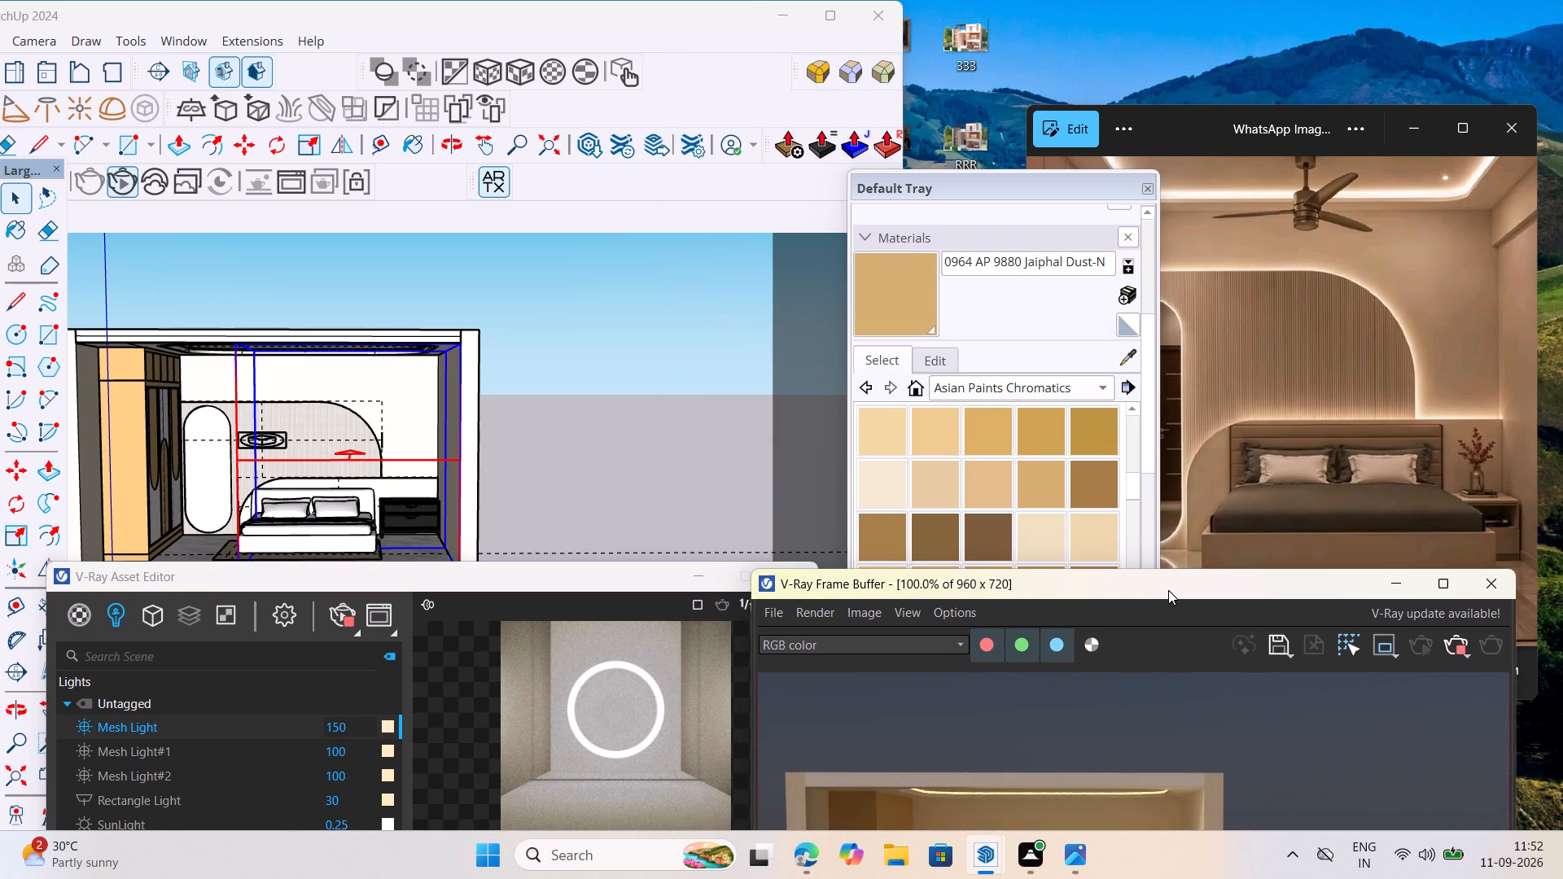
pyautogui.moveTo(1168, 590); pyautogui.dragTo(1097, 337)
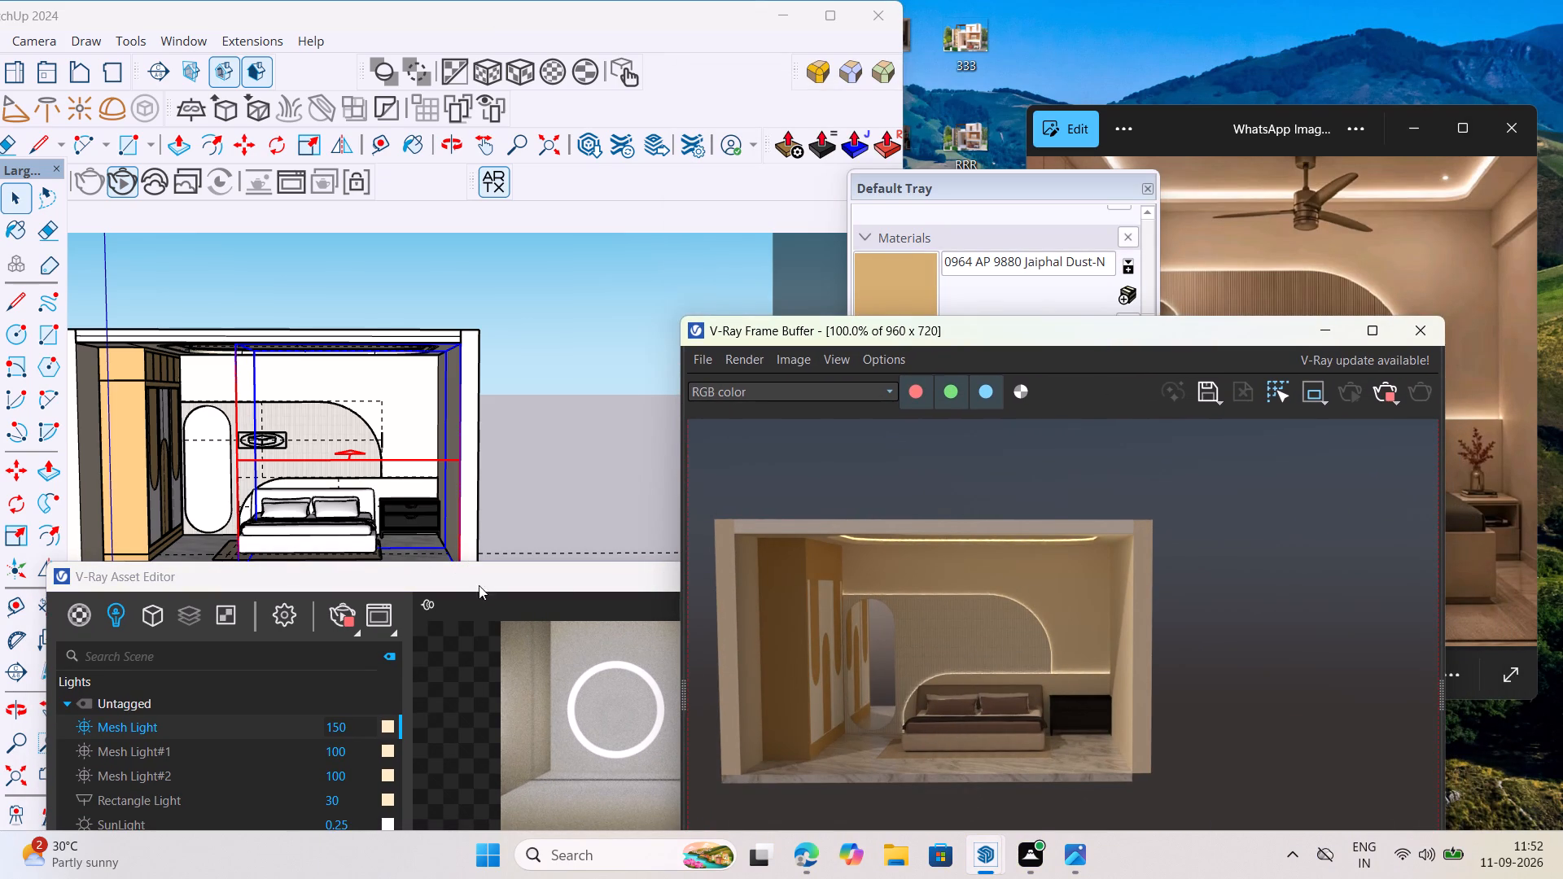
pyautogui.moveTo(482, 577); pyautogui.dragTo(475, 280)
pyautogui.moveTo(926, 339); pyautogui.dragTo(681, 179)
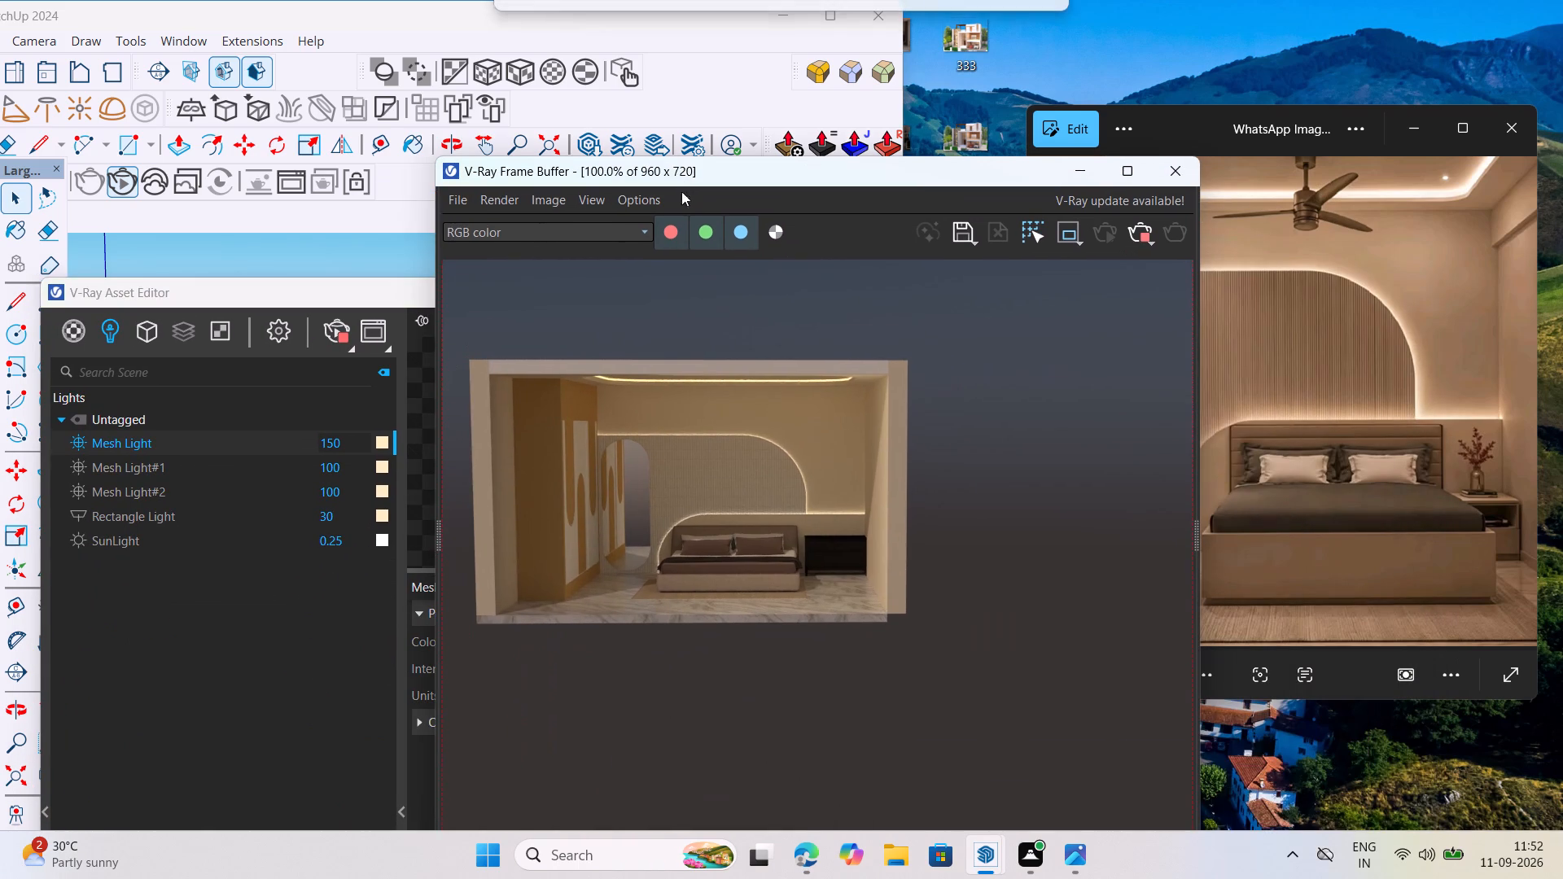
pyautogui.scroll(-1, 638, 532)
pyautogui.scroll(2, 674, 494)
pyautogui.scroll(-1, 597, 505)
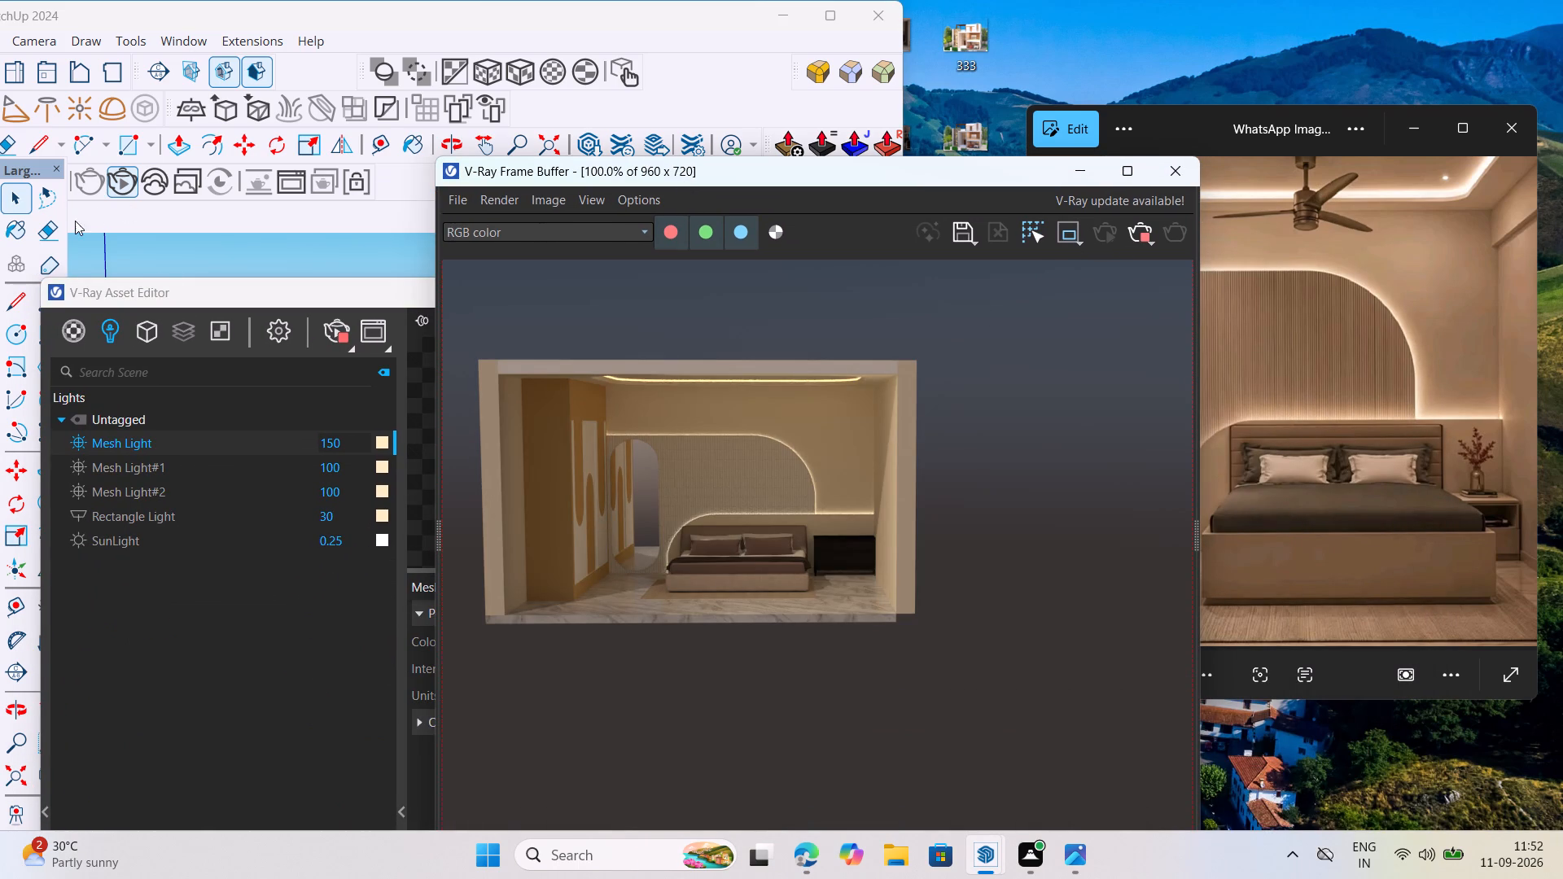
# Move the Large Tool Set off the scene tab, restore the Scene 1 view and examine the whole bedroom render.
pyautogui.moveTo(89, 212); pyautogui.dragTo(143, 212)
pyautogui.moveTo(18, 167); pyautogui.dragTo(23, 292)
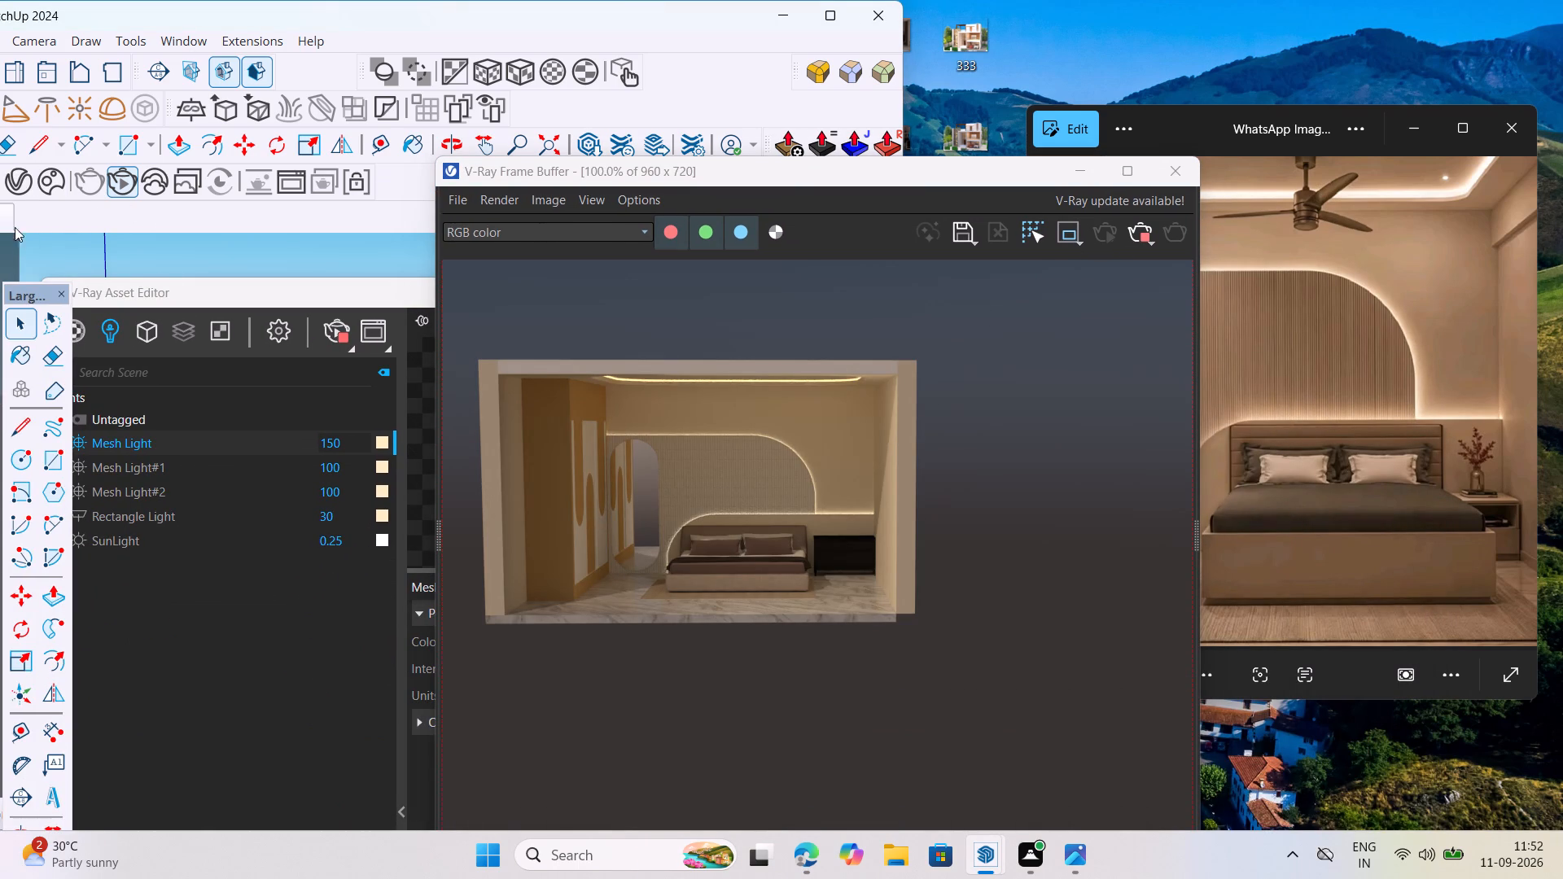
pyautogui.click(2, 217)
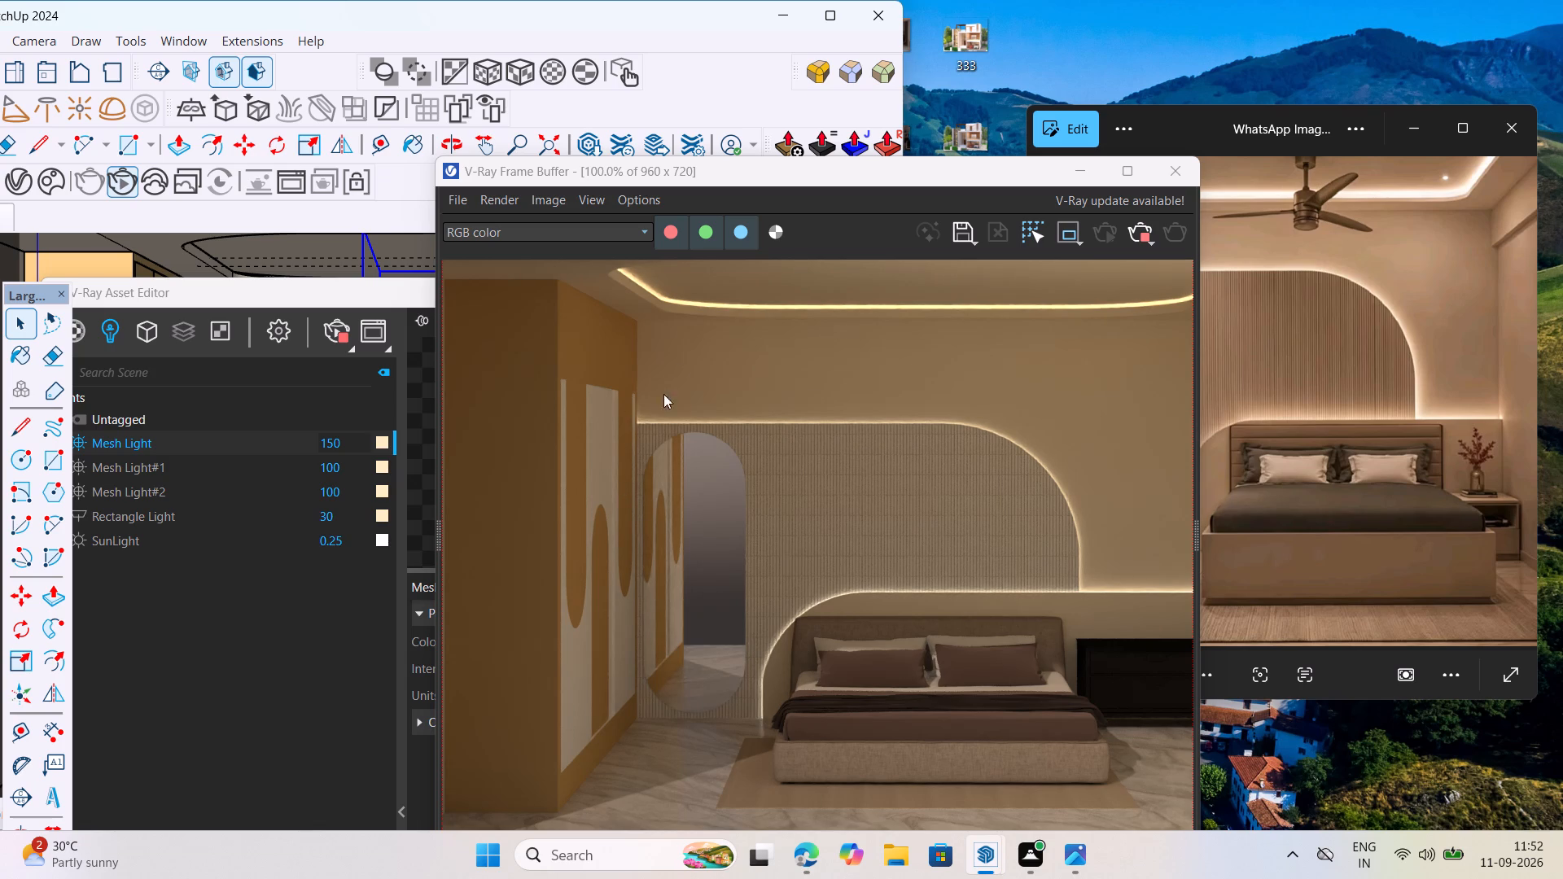
pyautogui.scroll(-2, 603, 541)
pyautogui.scroll(2, 806, 580)
pyautogui.scroll(-1, 601, 491)
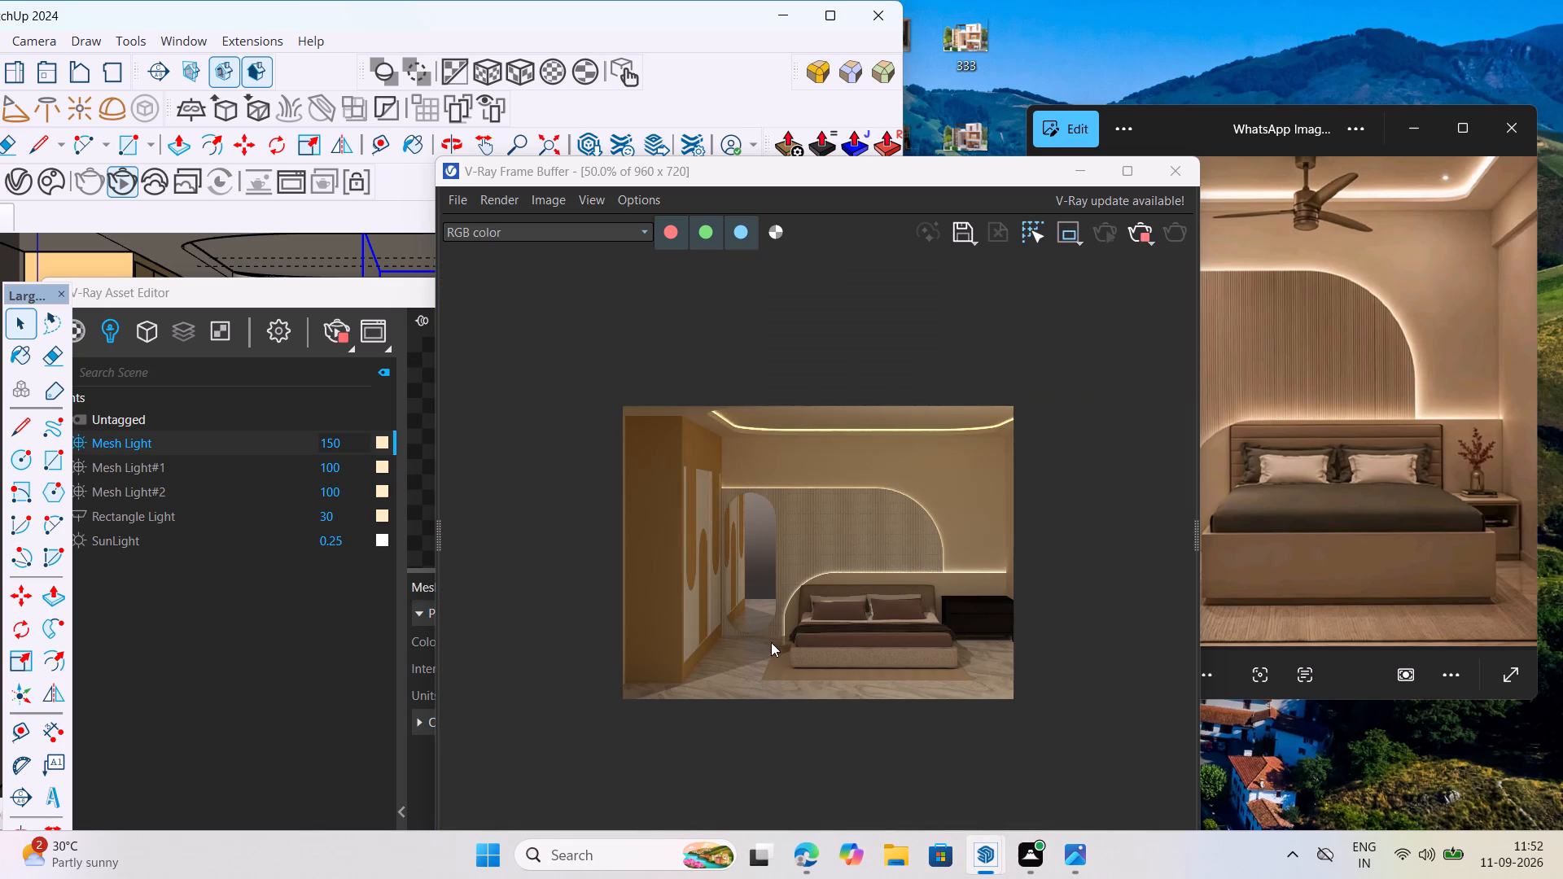
# Stop the interactive render and close the V-Ray Frame Buffer and Asset Editor.
pyautogui.click(1136, 230)
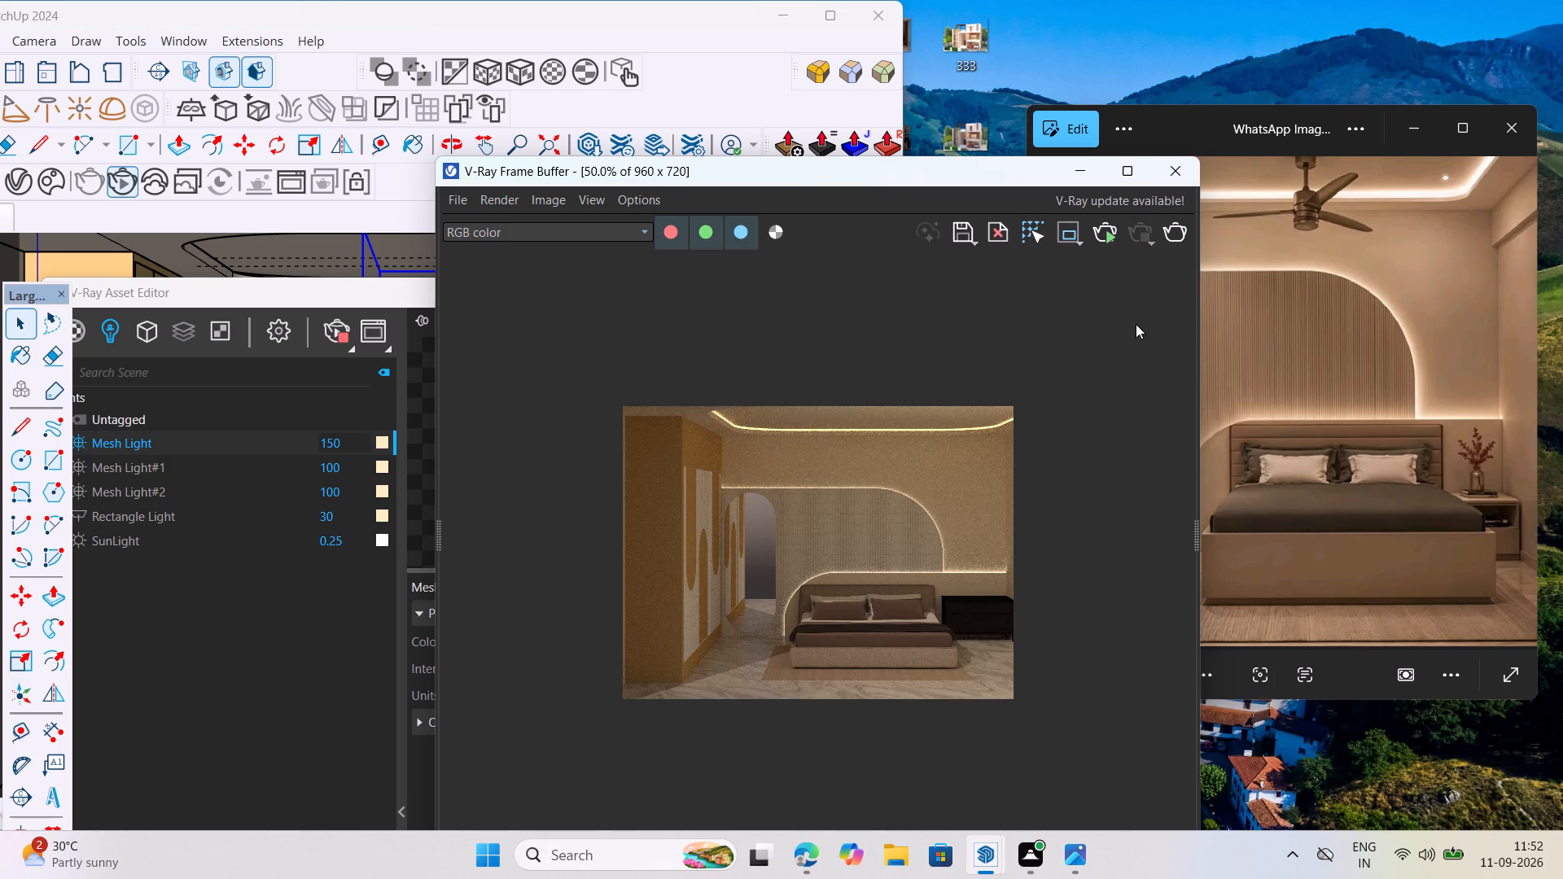
pyautogui.click(1180, 169)
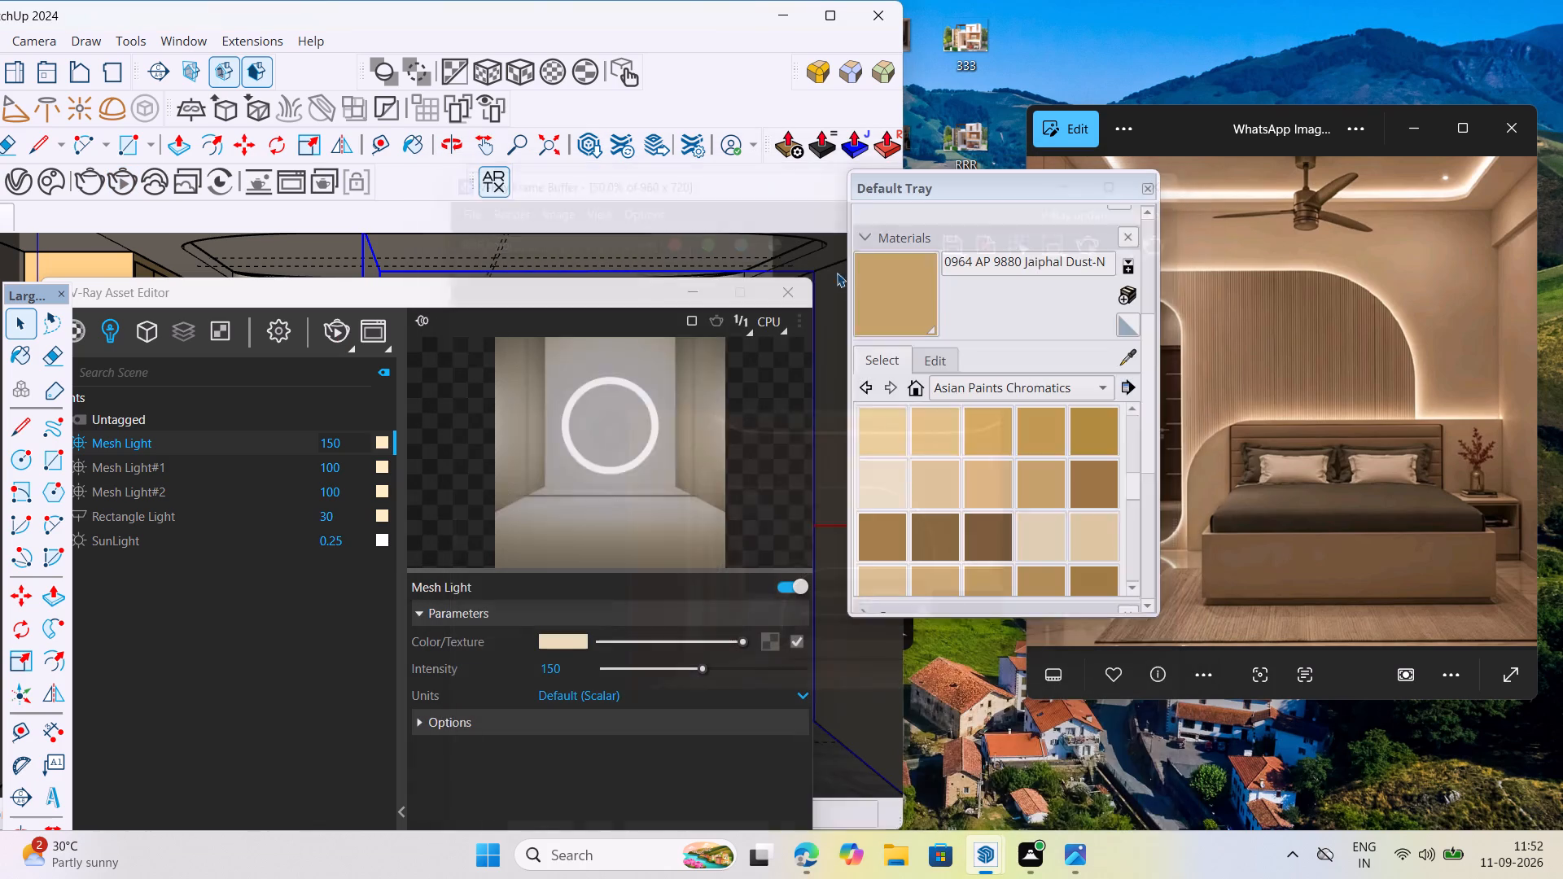
pyautogui.moveTo(624, 295); pyautogui.dragTo(494, 308)
pyautogui.click(653, 299)
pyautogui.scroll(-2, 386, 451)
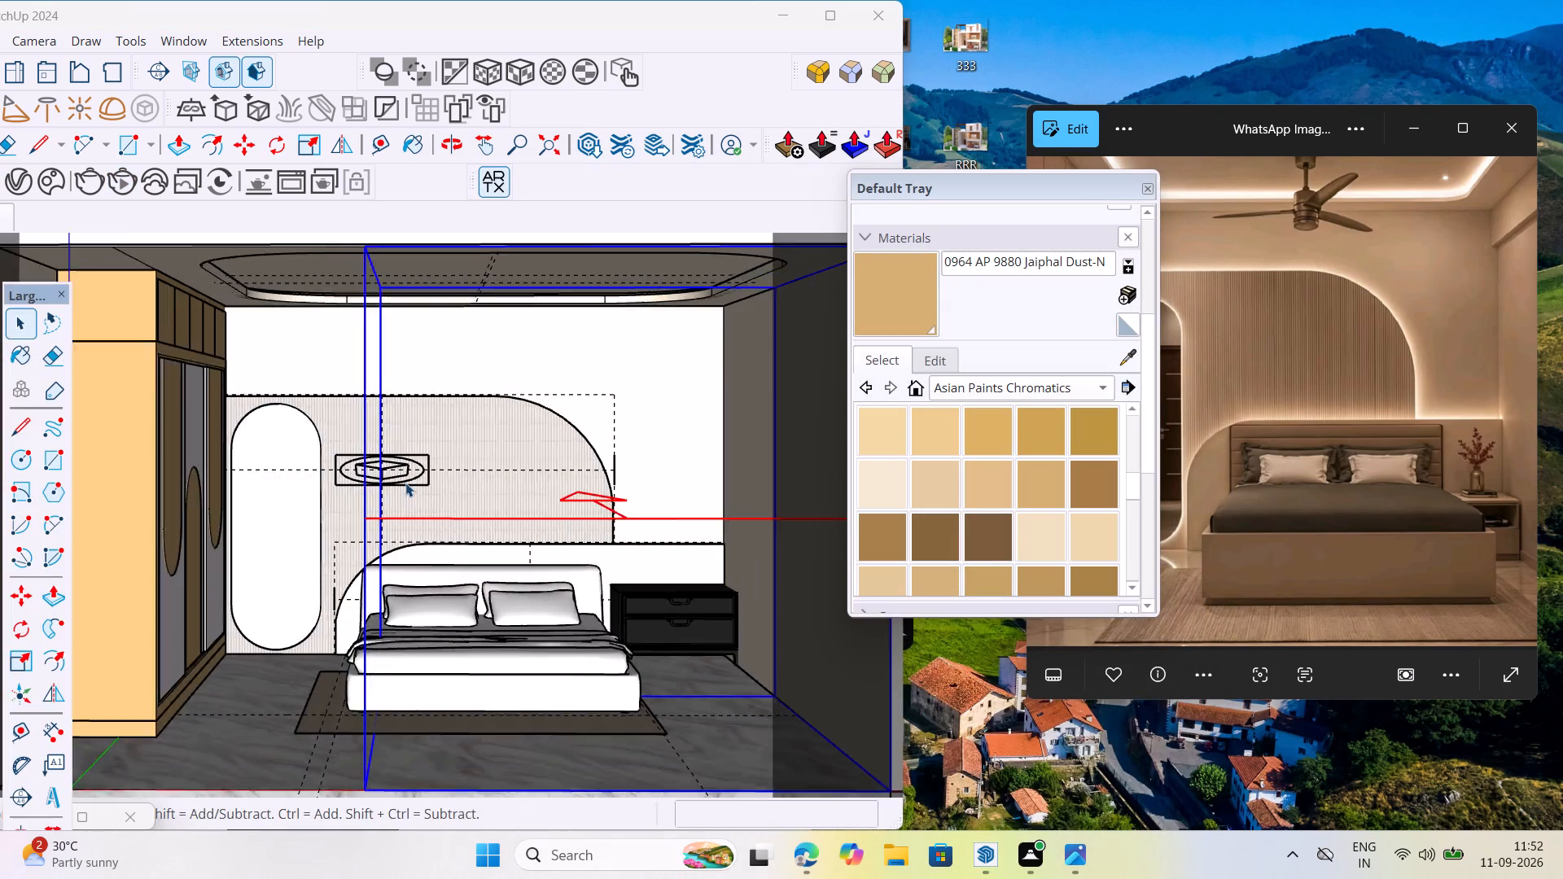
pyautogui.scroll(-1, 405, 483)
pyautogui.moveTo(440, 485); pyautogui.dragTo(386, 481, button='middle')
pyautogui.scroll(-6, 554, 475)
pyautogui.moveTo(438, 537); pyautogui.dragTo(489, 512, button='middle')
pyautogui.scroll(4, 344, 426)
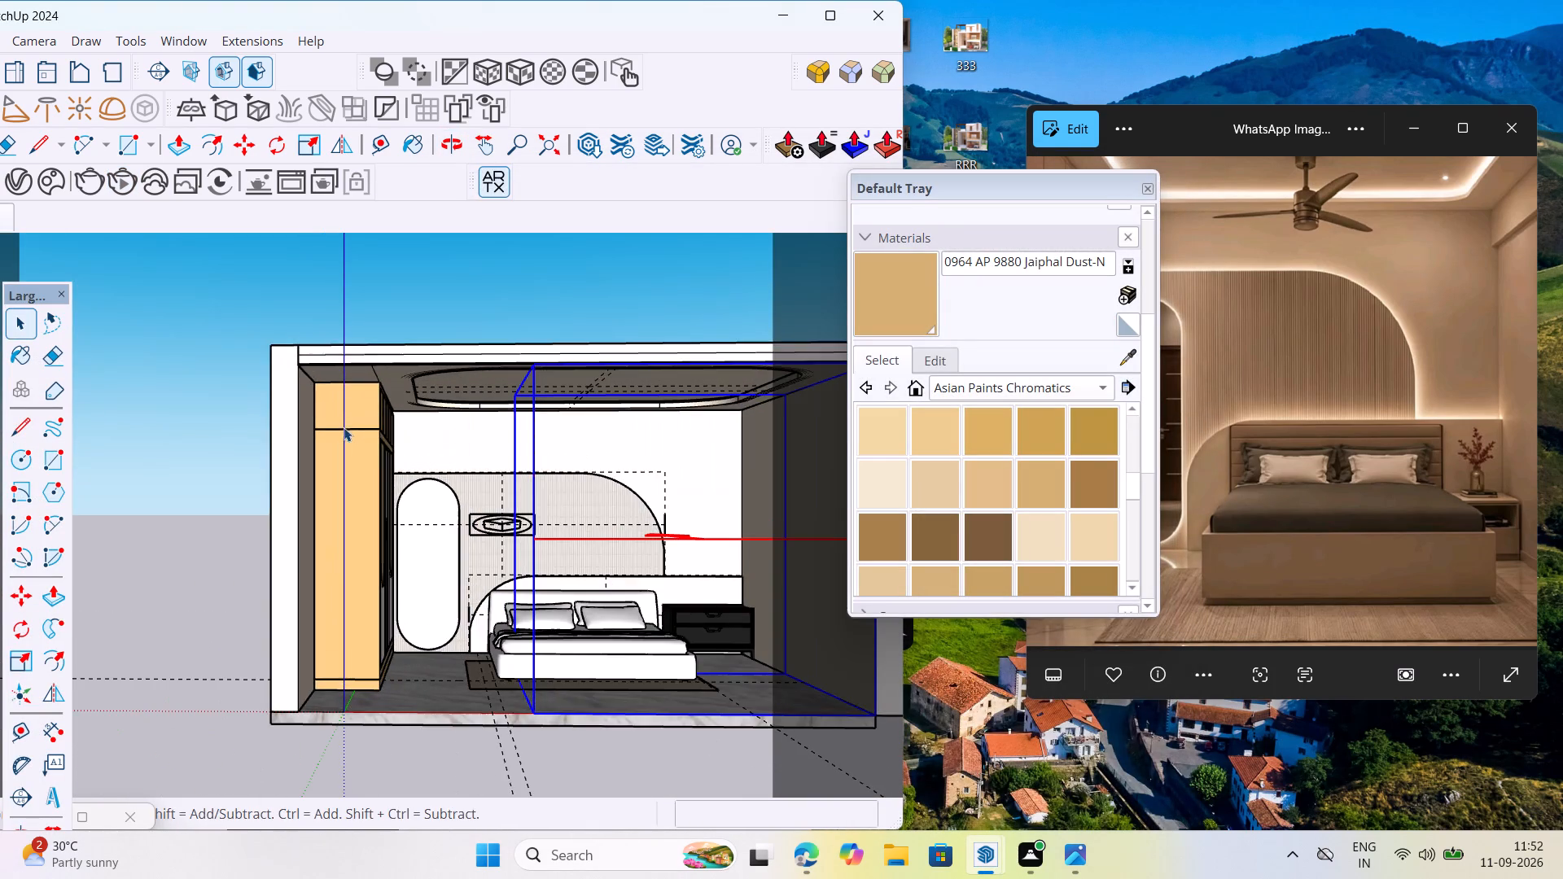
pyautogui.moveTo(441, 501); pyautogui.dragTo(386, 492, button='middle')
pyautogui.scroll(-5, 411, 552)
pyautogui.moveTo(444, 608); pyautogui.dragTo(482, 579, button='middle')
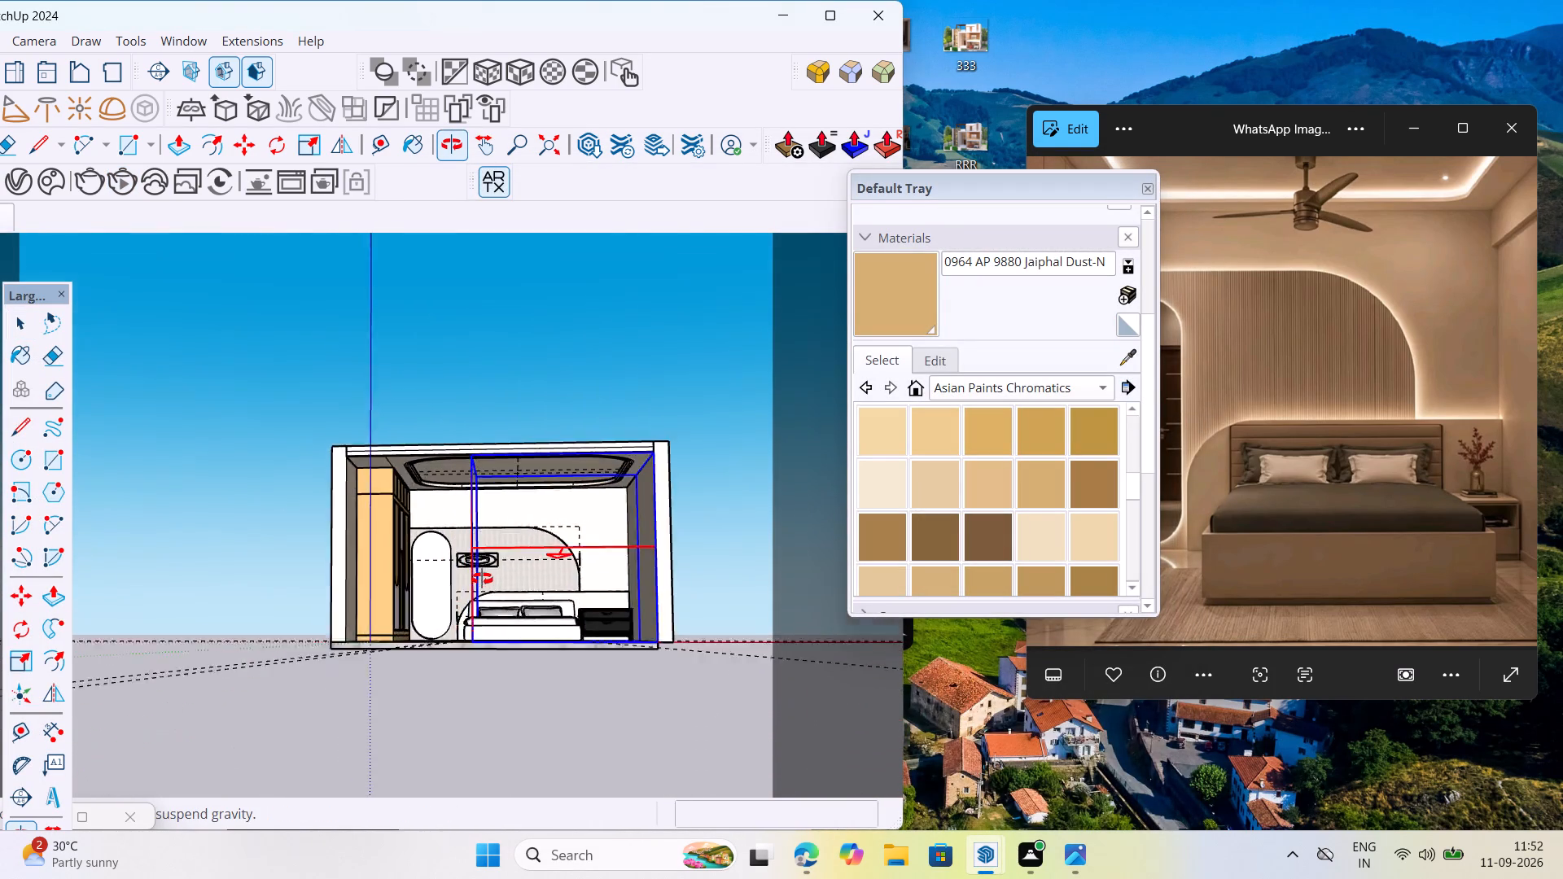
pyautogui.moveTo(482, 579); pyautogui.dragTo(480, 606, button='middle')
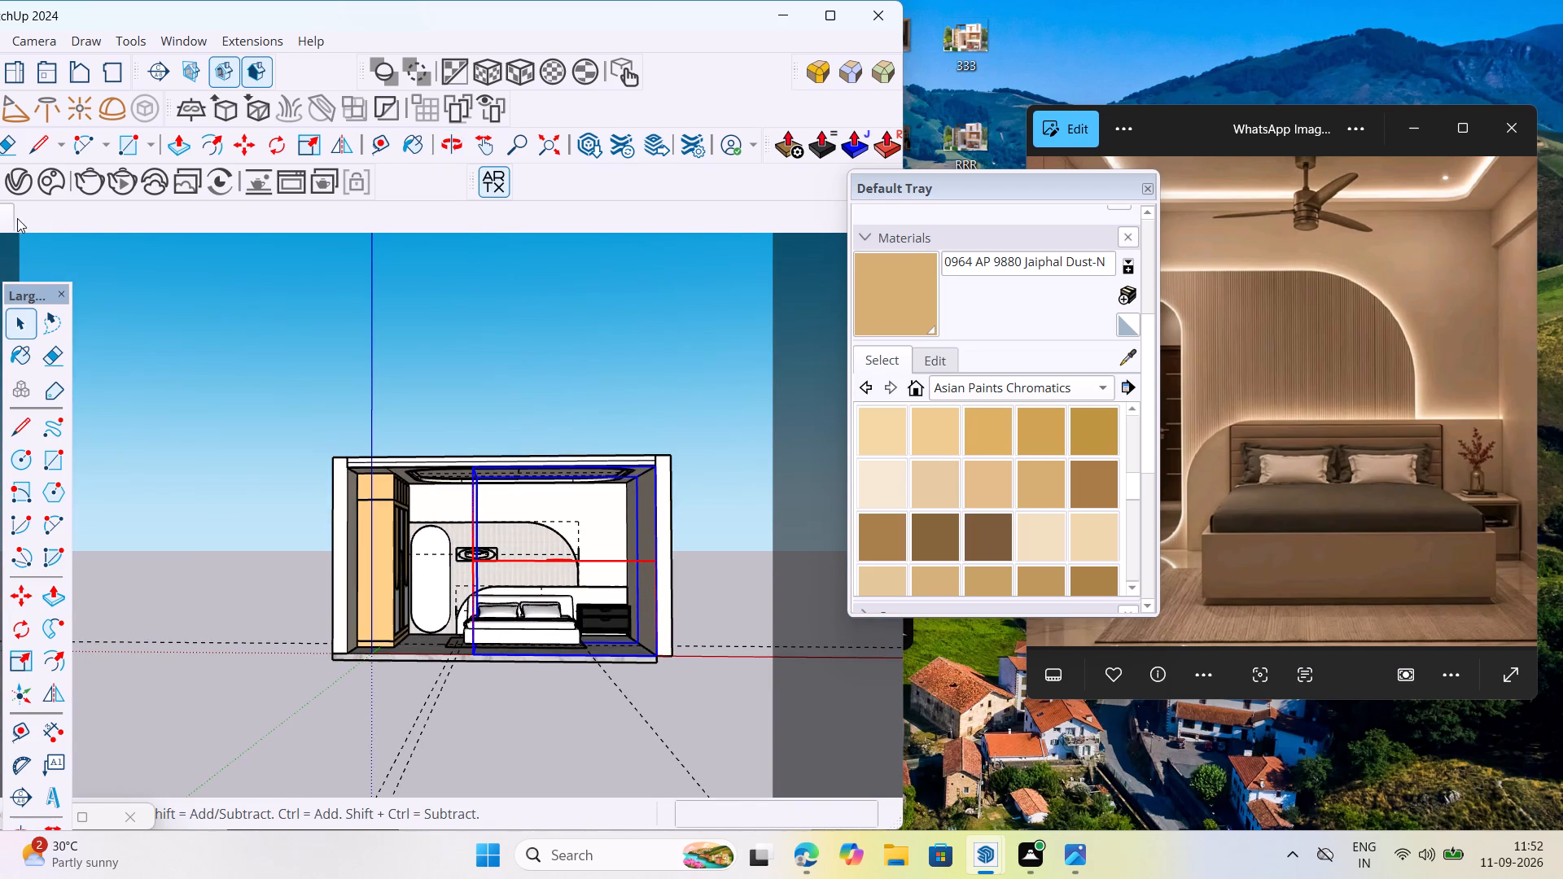
# Bring the SketchUp window fully on screen, dock the Large Tool Set beside the model and restore the Scene 1 view.
pyautogui.moveTo(18, 218); pyautogui.dragTo(69, 218)
pyautogui.moveTo(91, 218); pyautogui.dragTo(217, 227)
pyautogui.moveTo(654, 0); pyautogui.dragTo(716, 9)
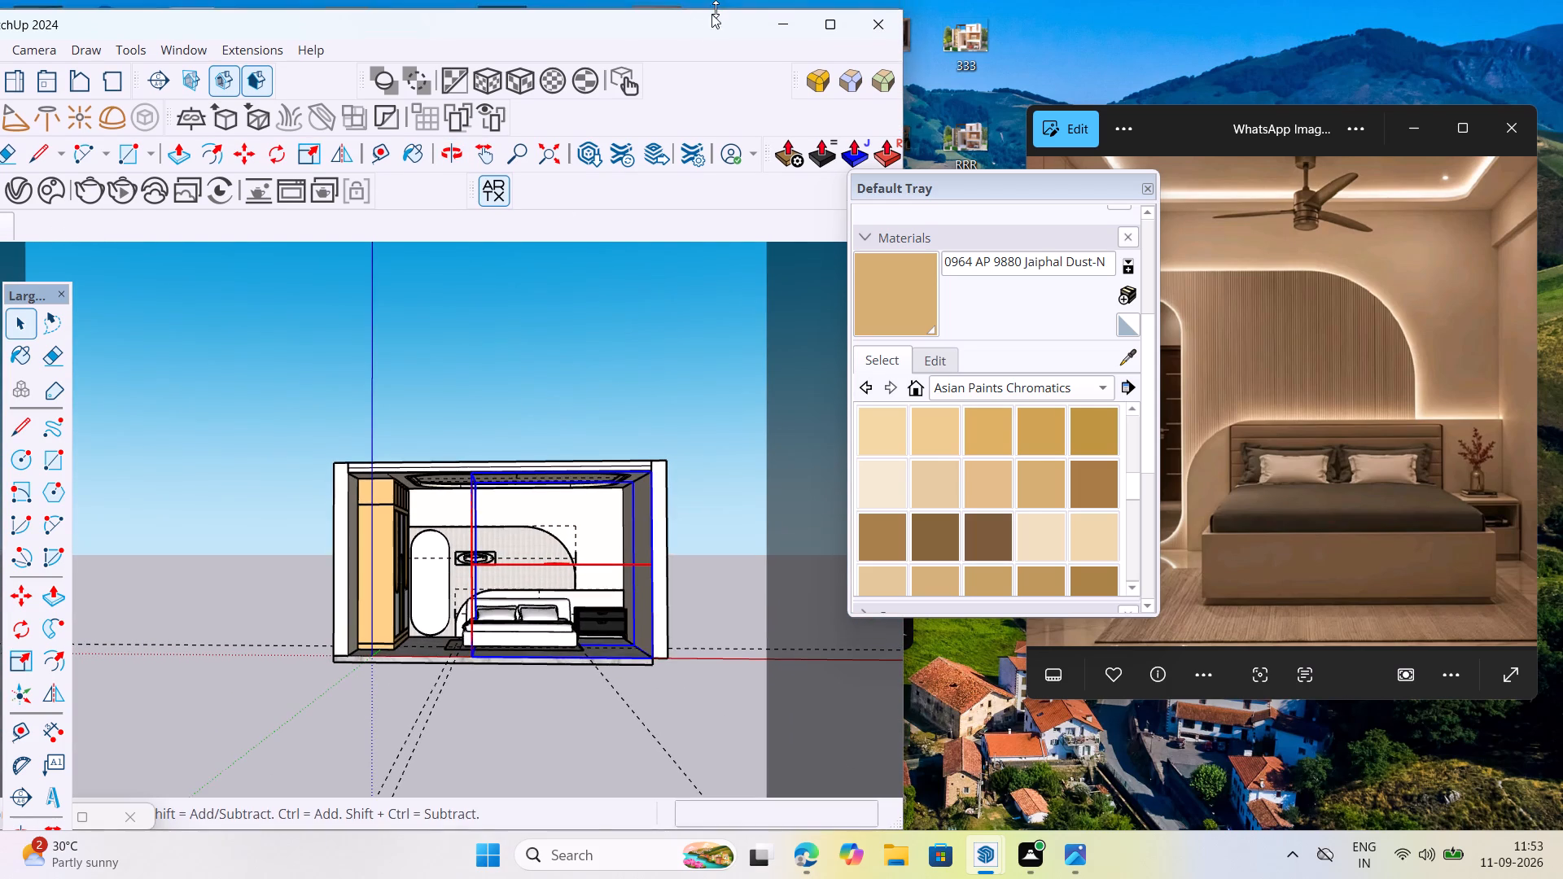
pyautogui.moveTo(700, 25); pyautogui.dragTo(839, 7)
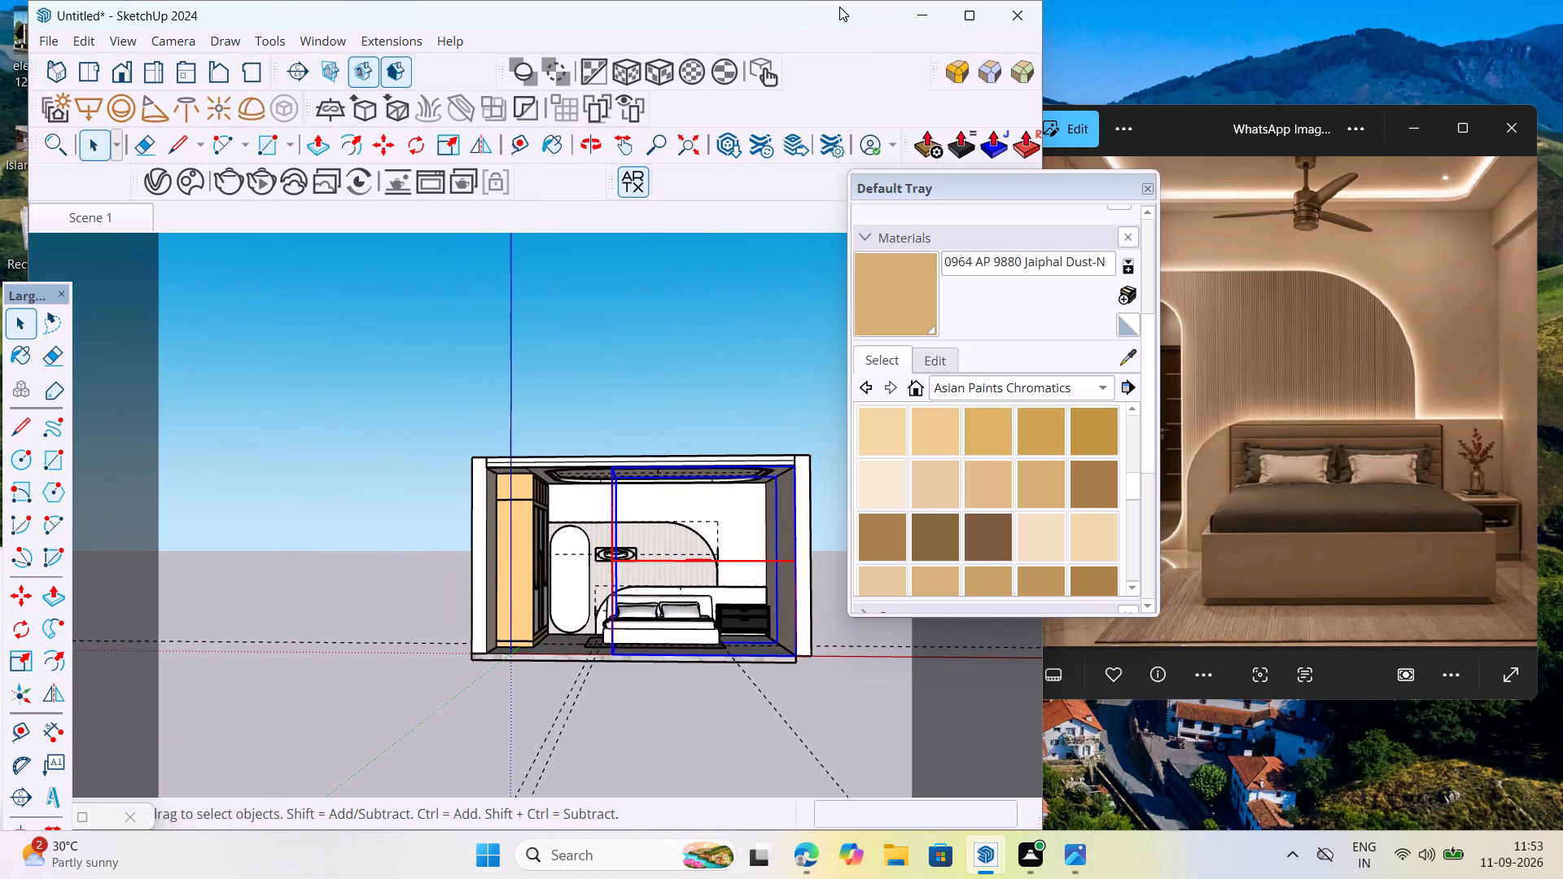
pyautogui.moveTo(839, 7); pyautogui.dragTo(809, 0)
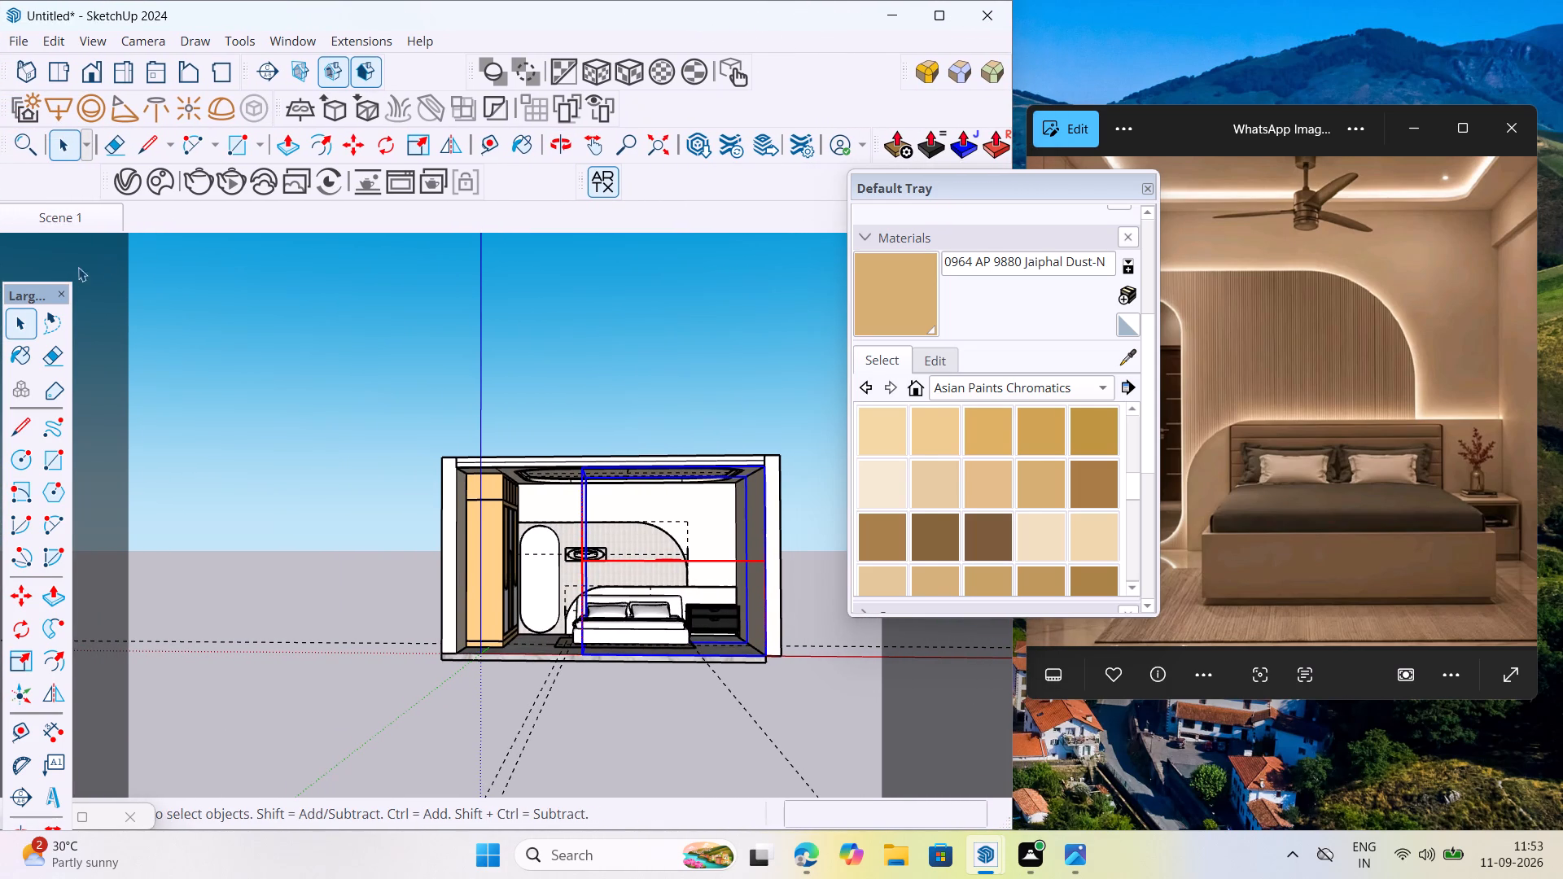
pyautogui.moveTo(35, 289); pyautogui.dragTo(42, 237)
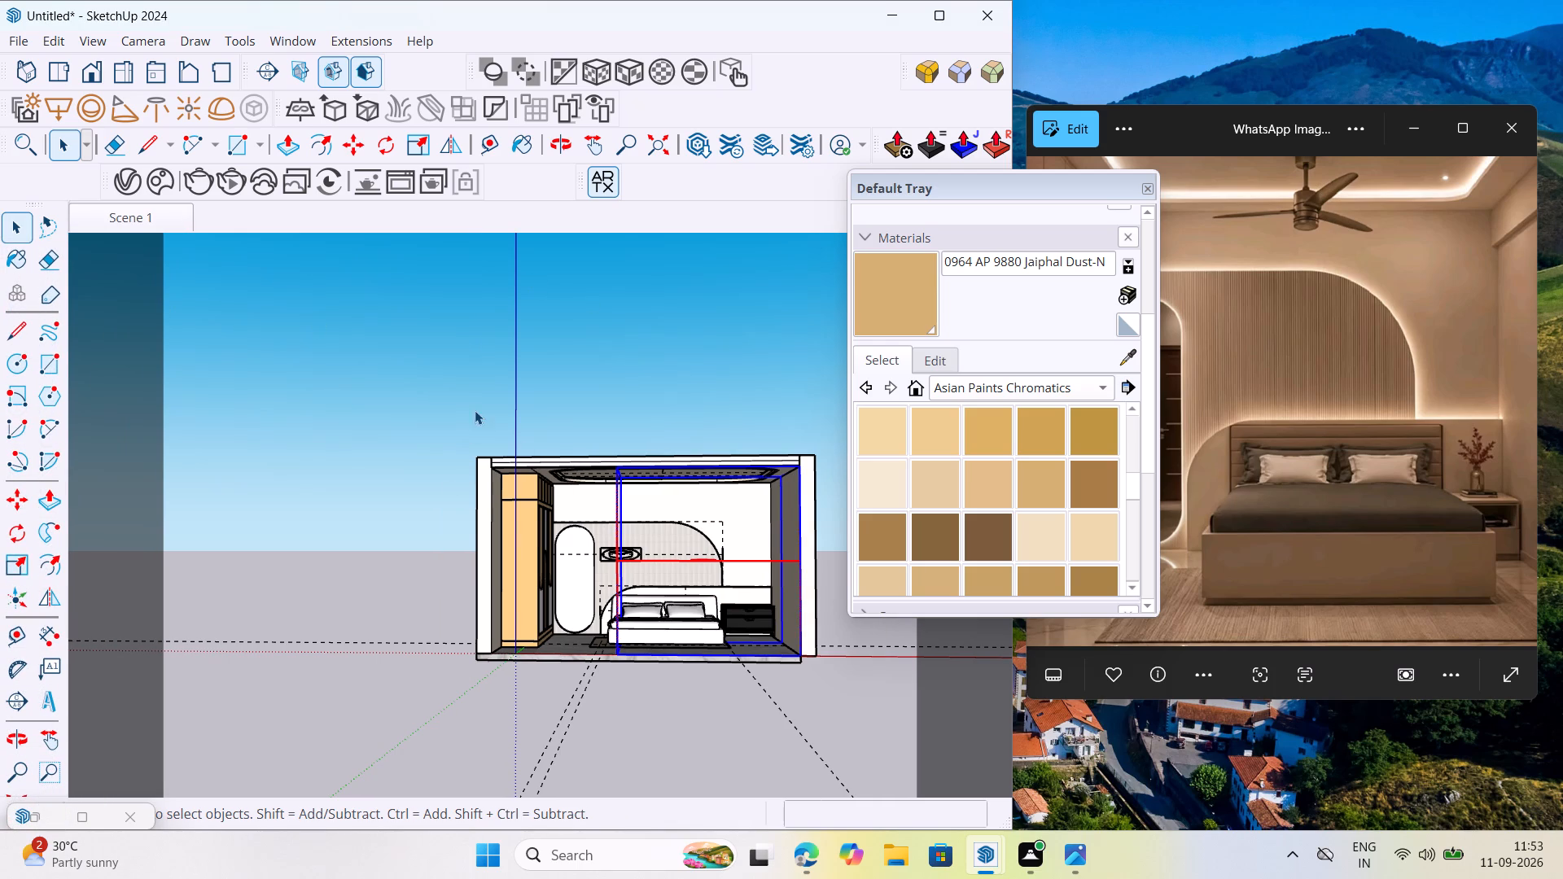
pyautogui.click(120, 208)
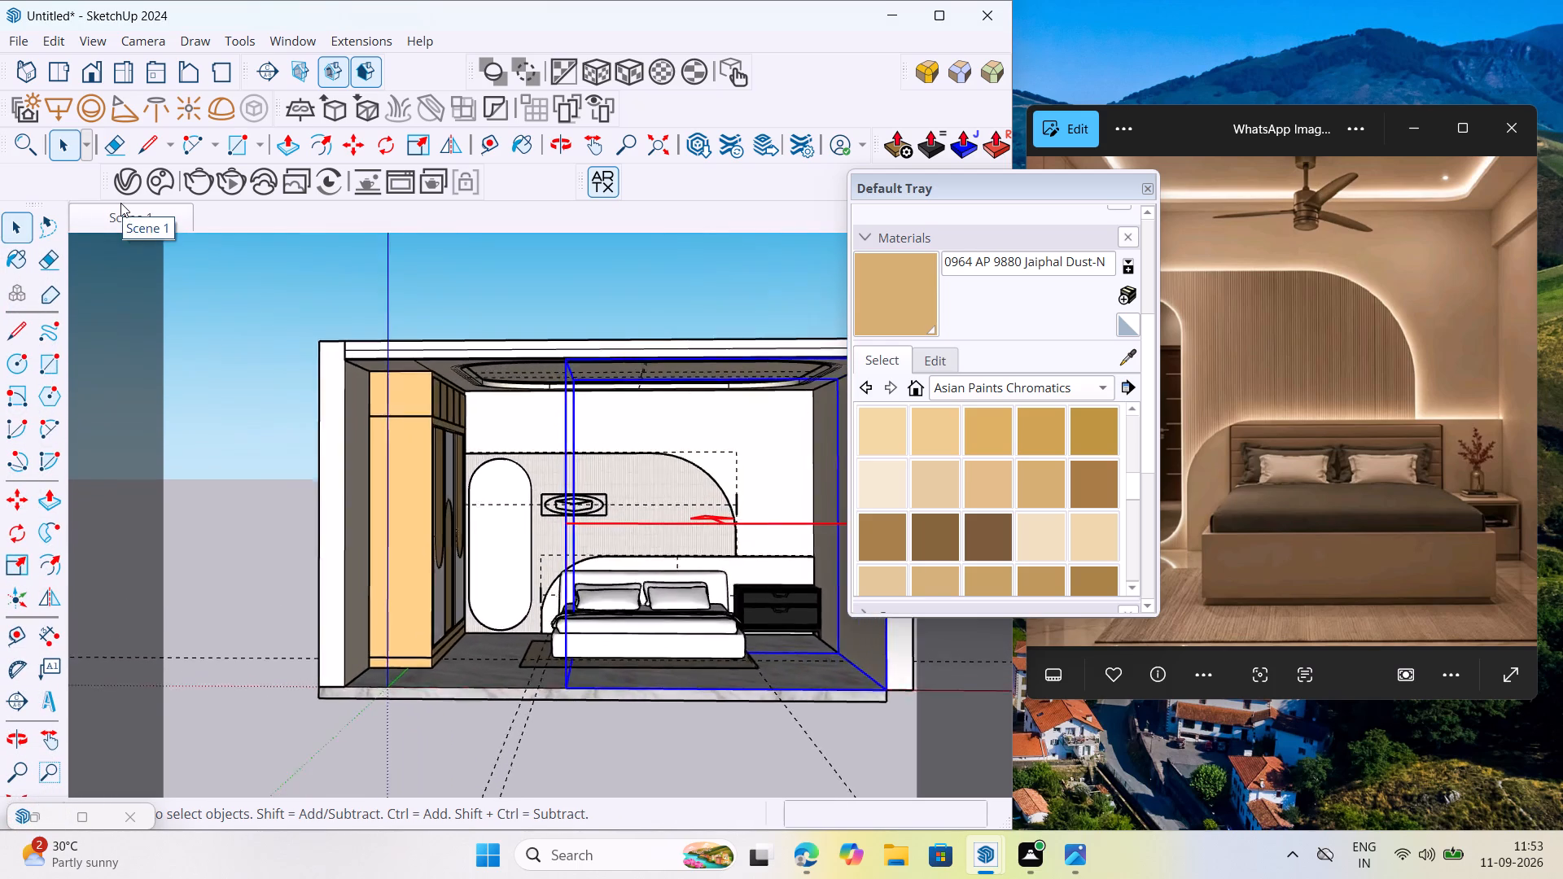
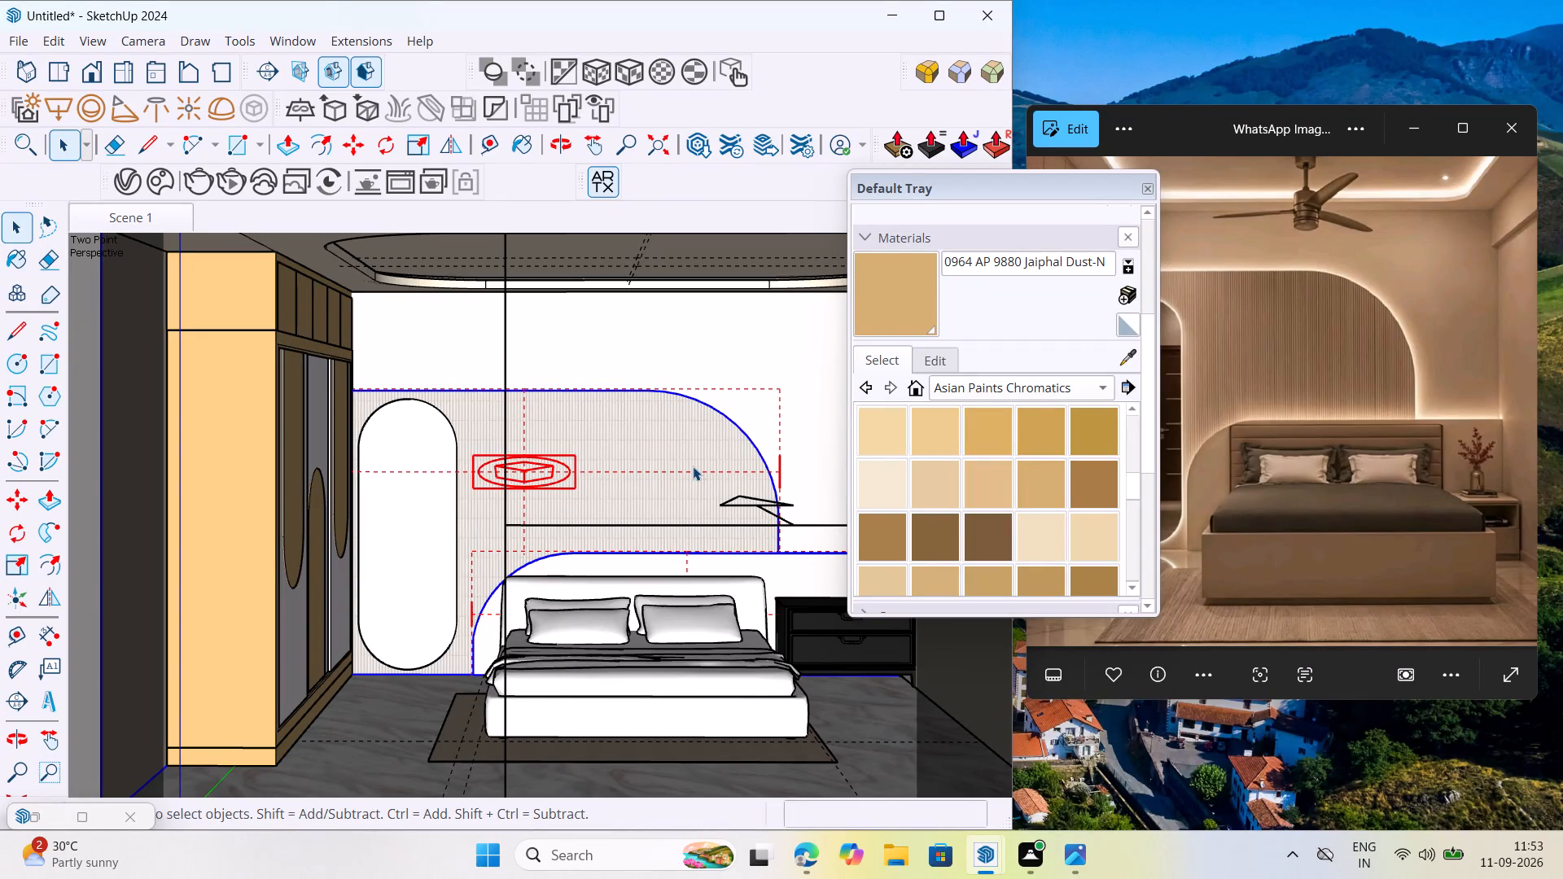
# Restore the Scene 1 view, move the Default Tray lower and hide the wardrobe's overhead shutter nearest the room opening.
pyautogui.scroll(-4, 493, 497)
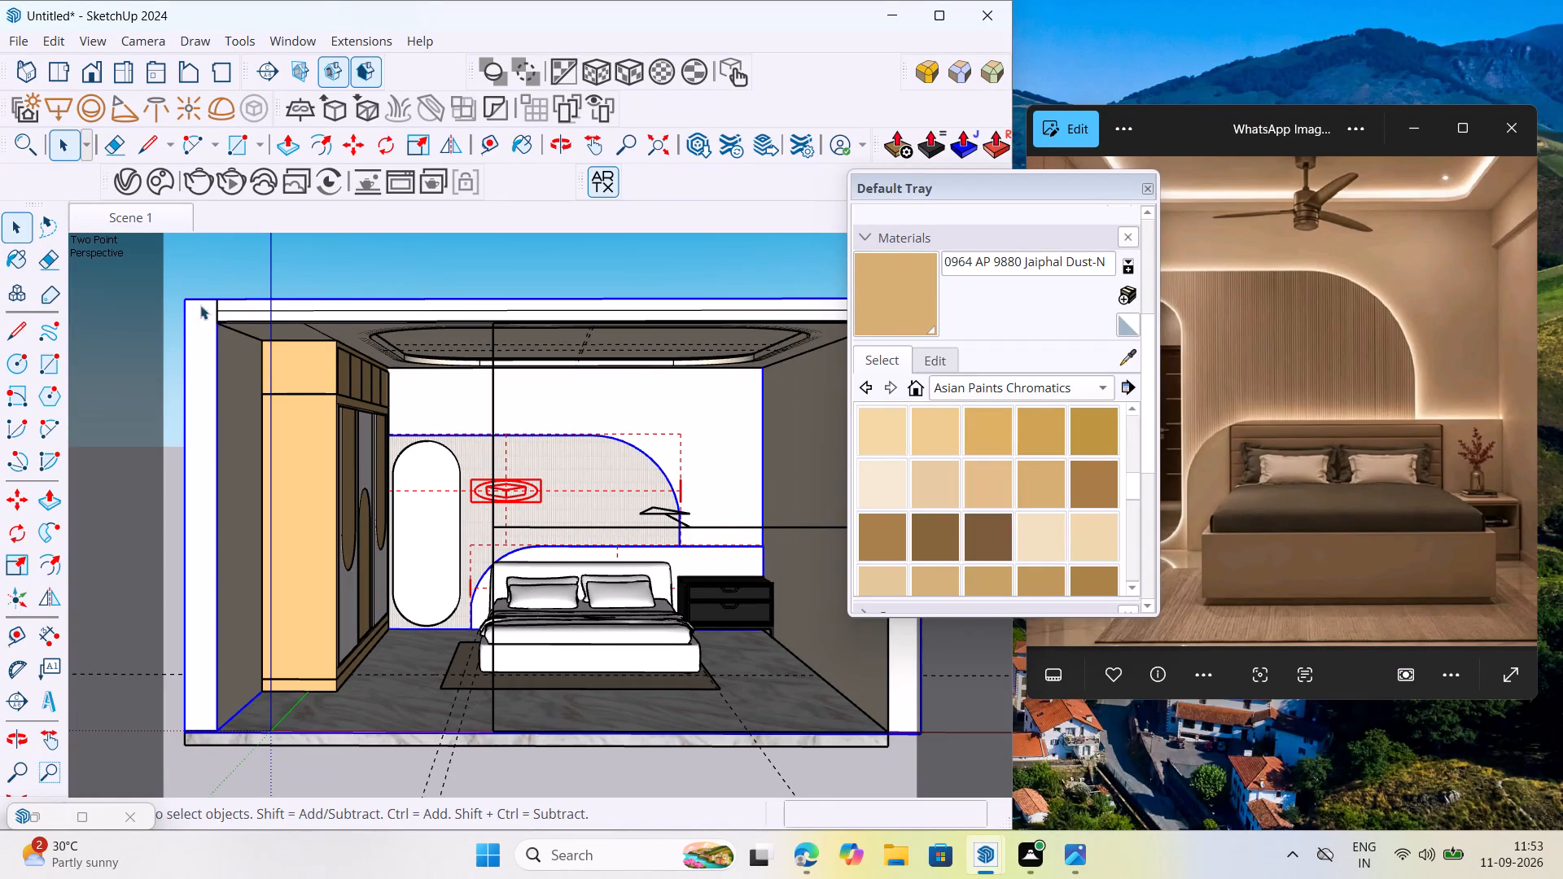
pyautogui.click(173, 209)
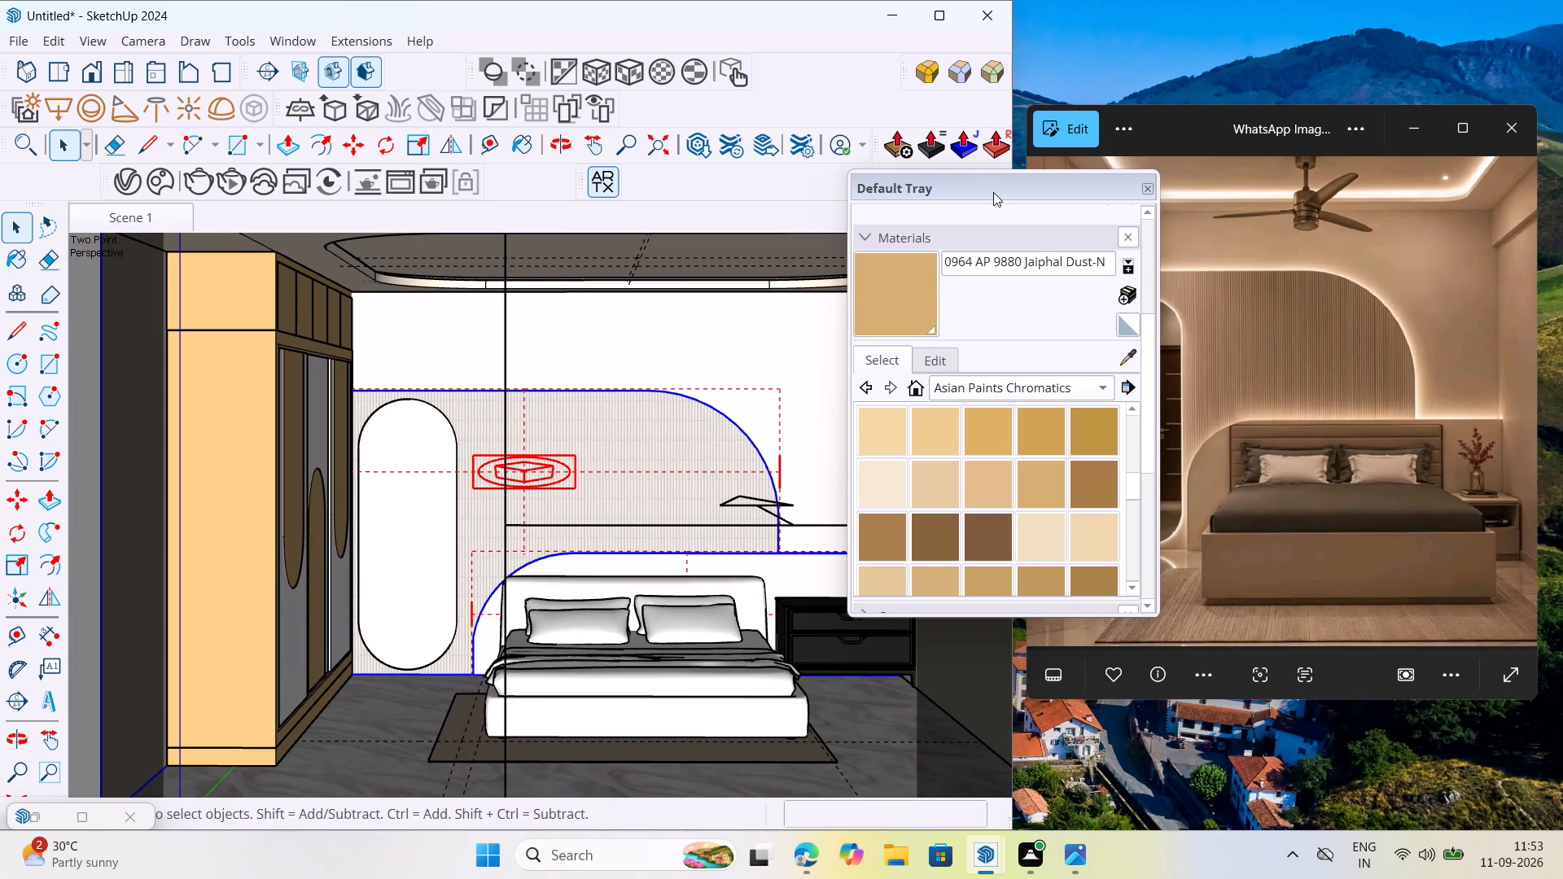
pyautogui.moveTo(993, 192); pyautogui.dragTo(958, 492)
pyautogui.scroll(4, 284, 306)
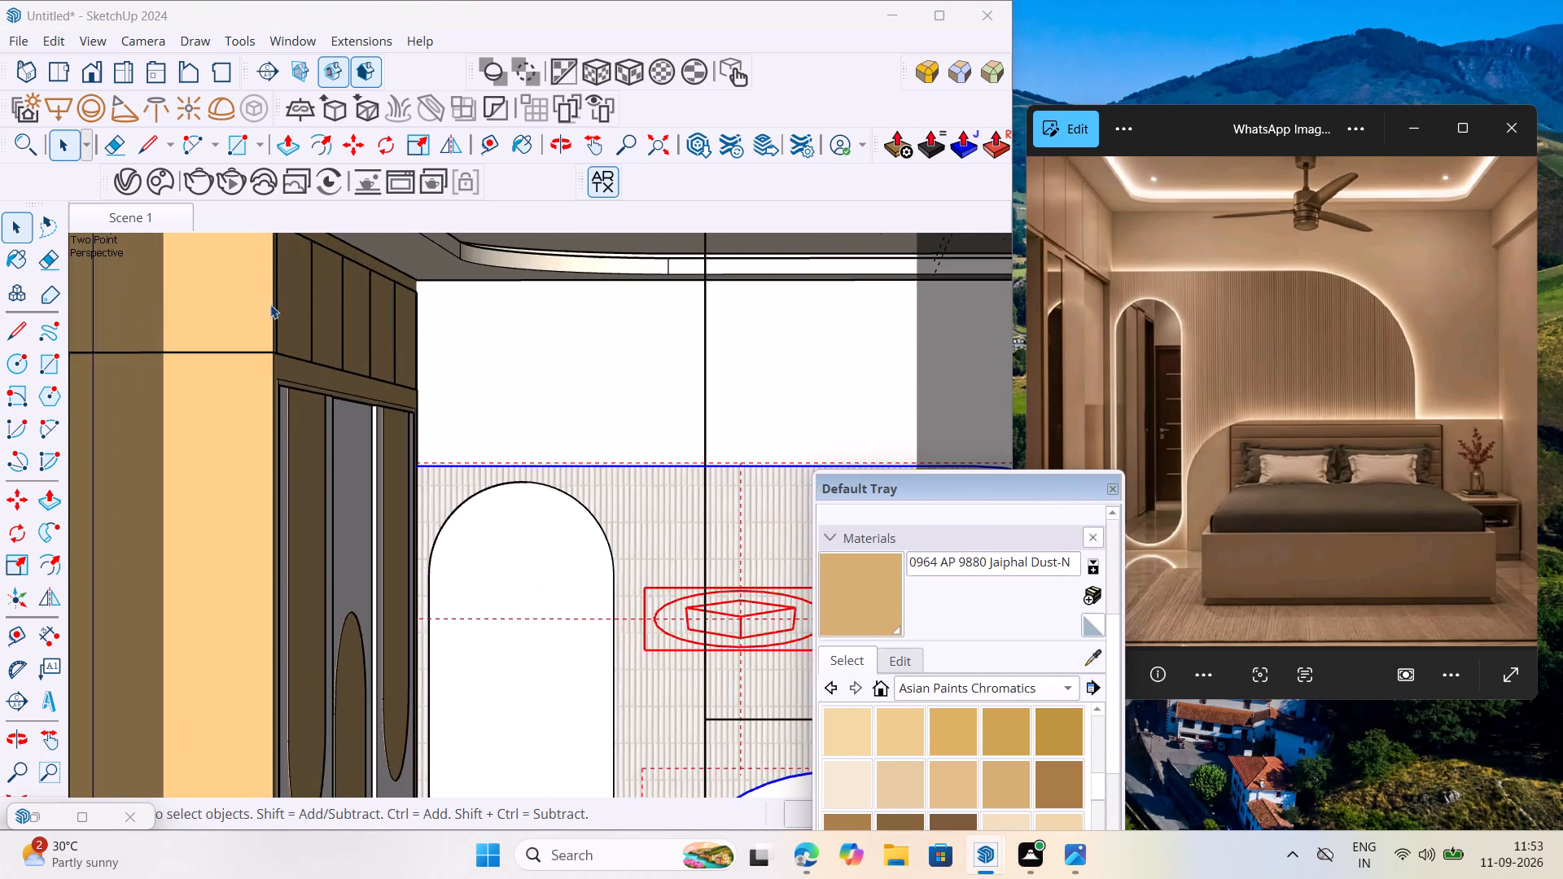
pyautogui.scroll(9, 270, 304)
pyautogui.moveTo(300, 339); pyautogui.dragTo(196, 380, button='middle')
pyautogui.scroll(-3, 427, 399)
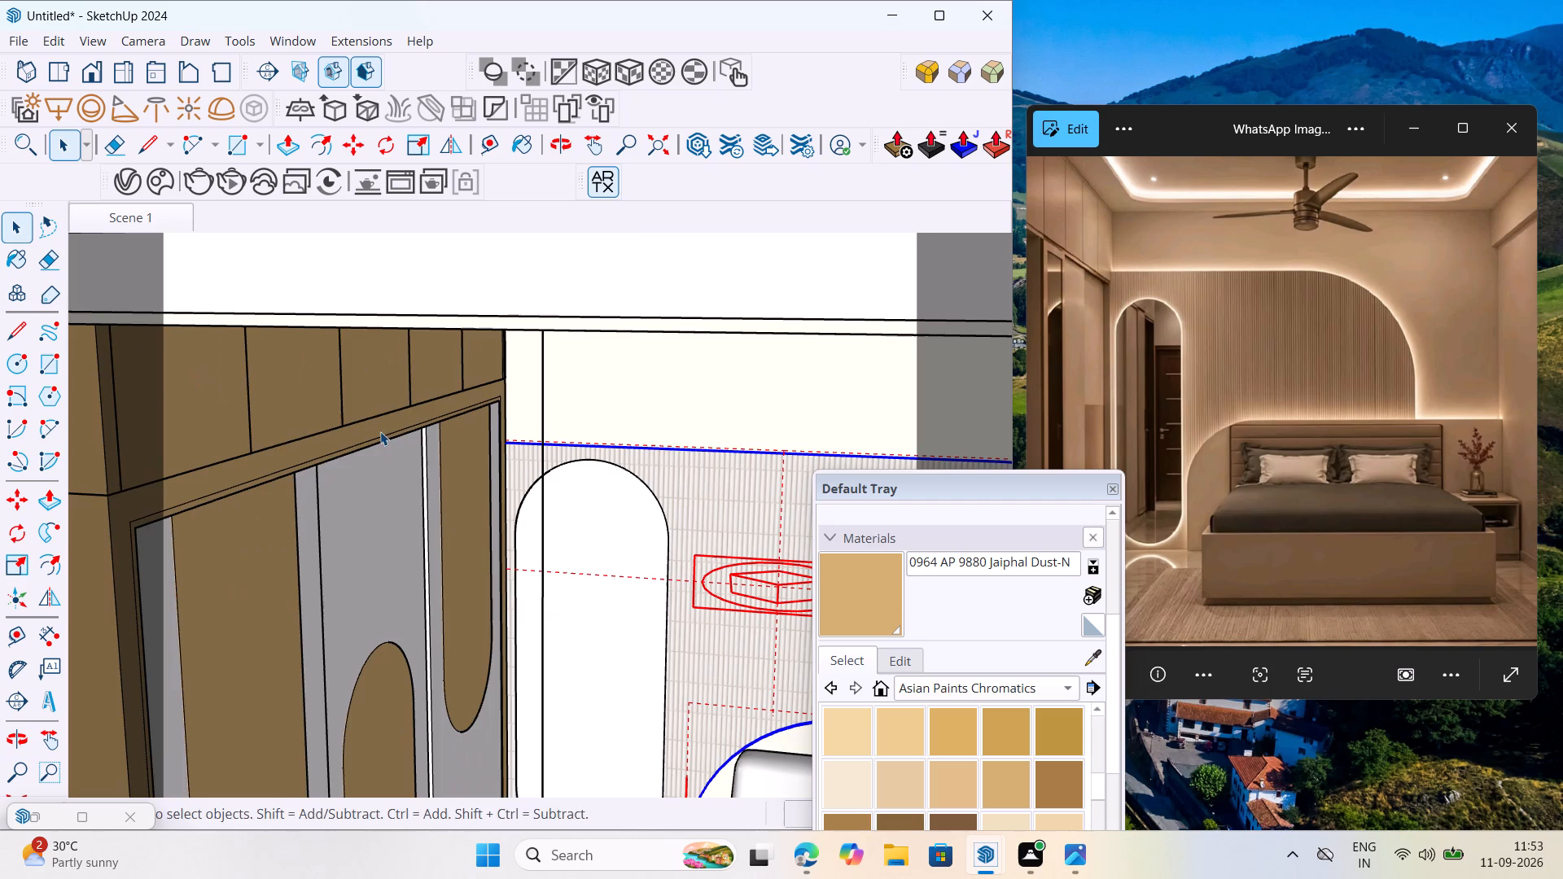
pyautogui.moveTo(379, 429); pyautogui.dragTo(344, 399, button='middle')
pyautogui.scroll(17, 164, 330)
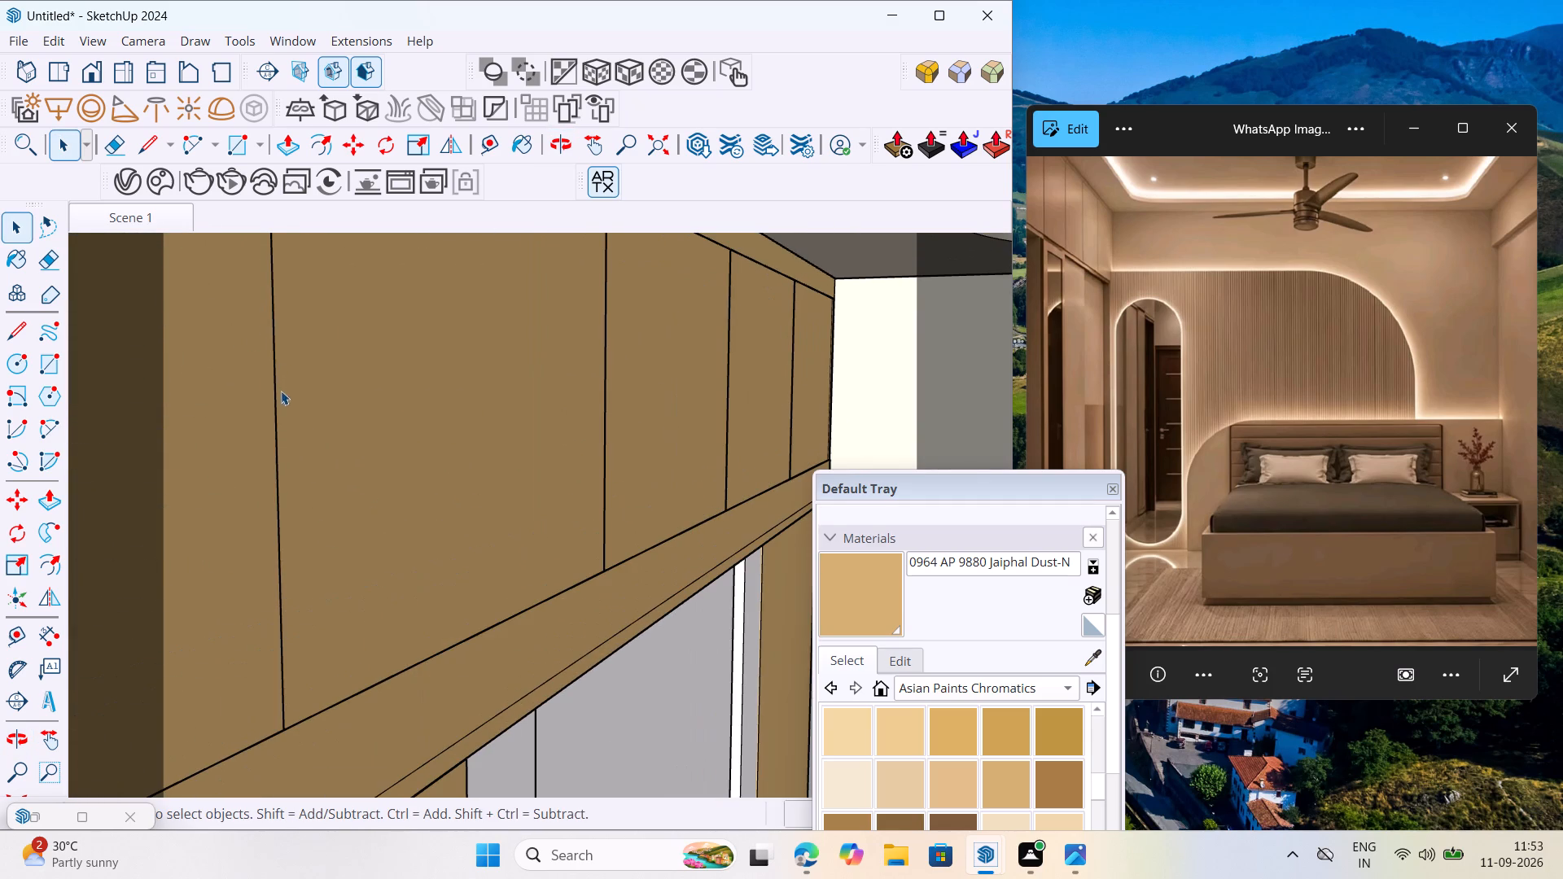
pyautogui.click(239, 391)
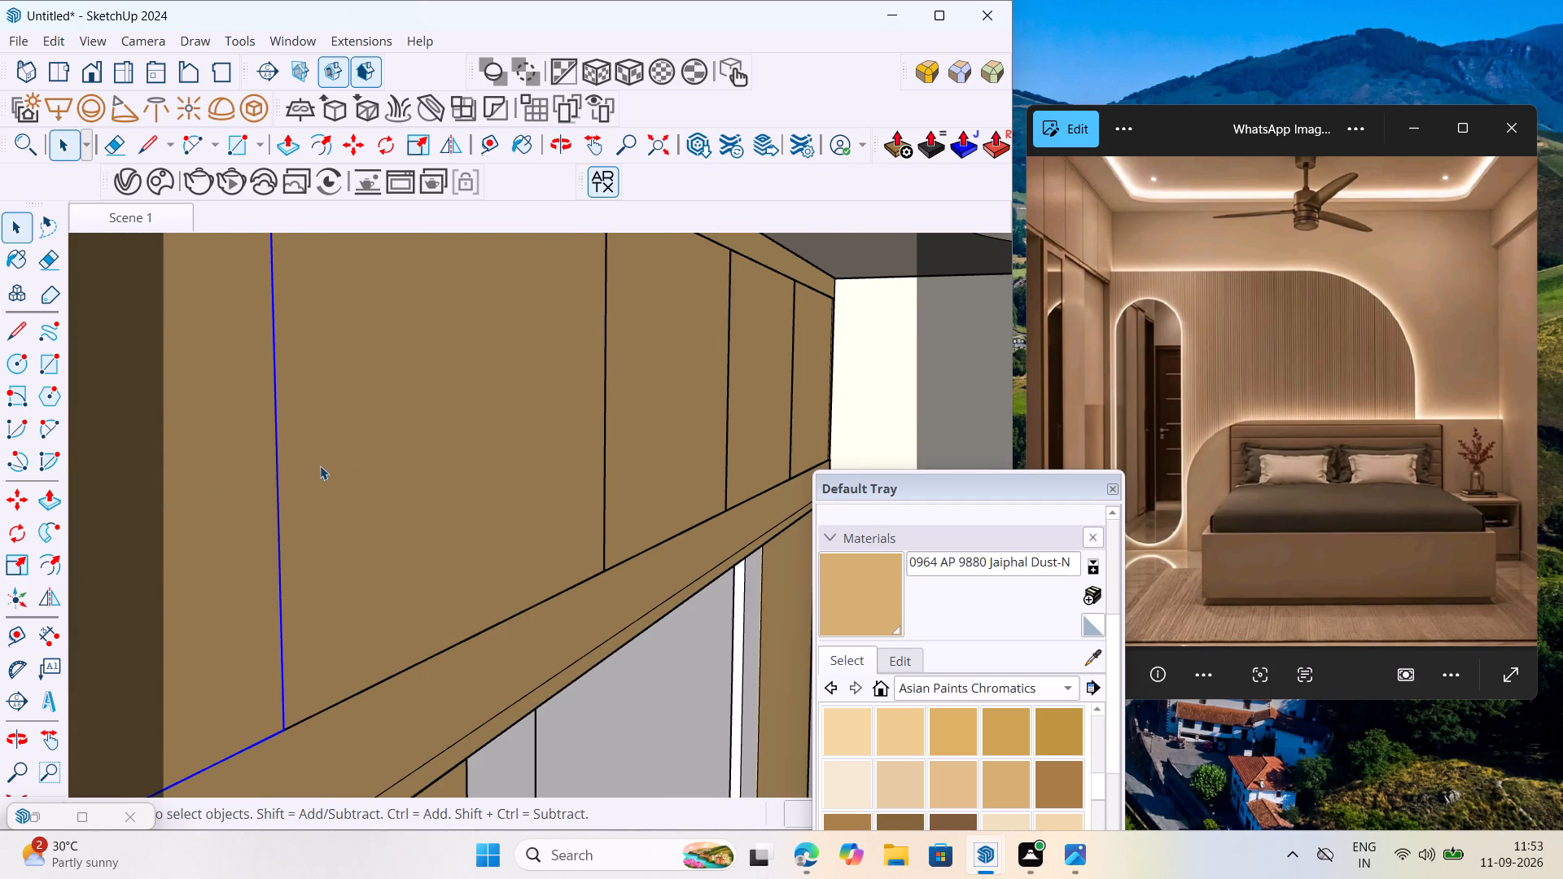
pyautogui.press('h')
# Push/Pull the exposed side edge of the second overhead wardrobe shutter by 2 mm inside its group, and close the group.
pyautogui.scroll(4, 278, 540)
pyautogui.click(266, 548)
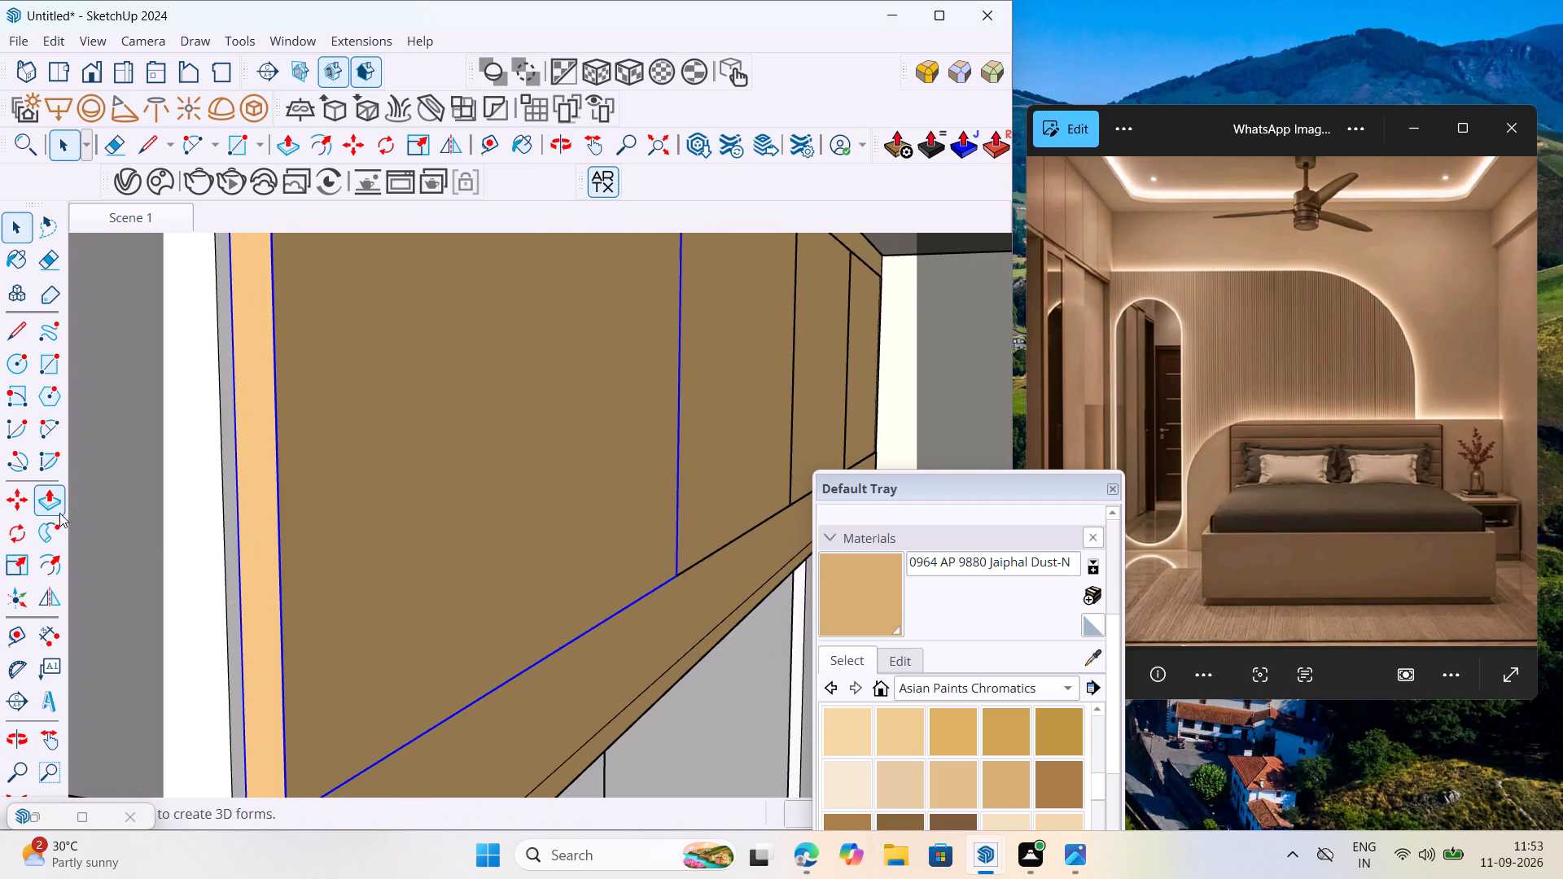
pyautogui.click(55, 503)
pyautogui.press('space')
pyautogui.tripleClick(259, 529)
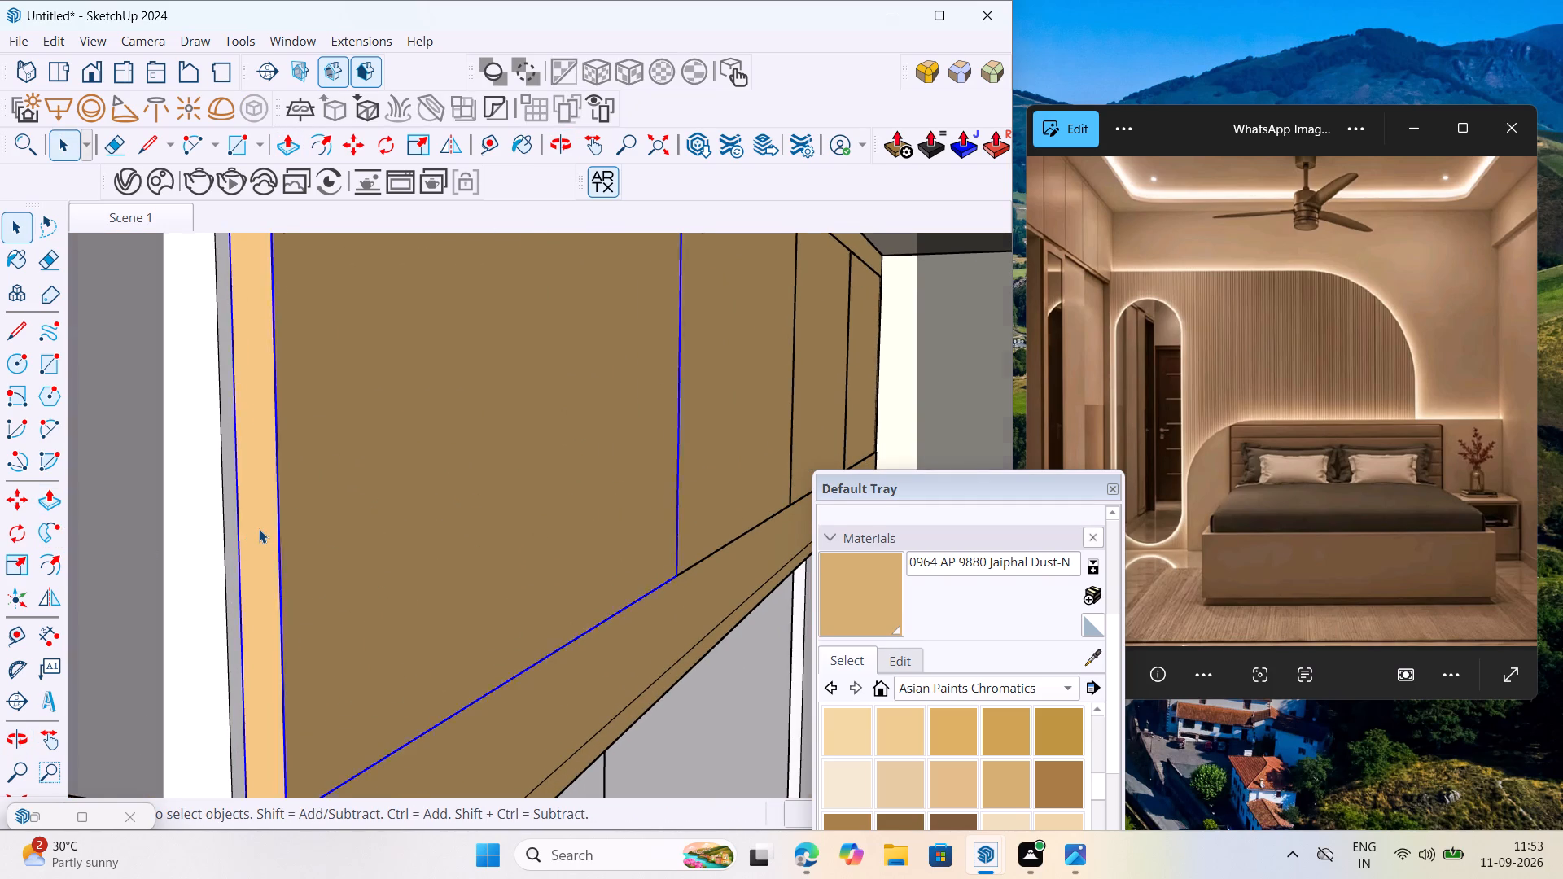
pyautogui.click(256, 522)
pyautogui.click(262, 484)
pyautogui.click(58, 500)
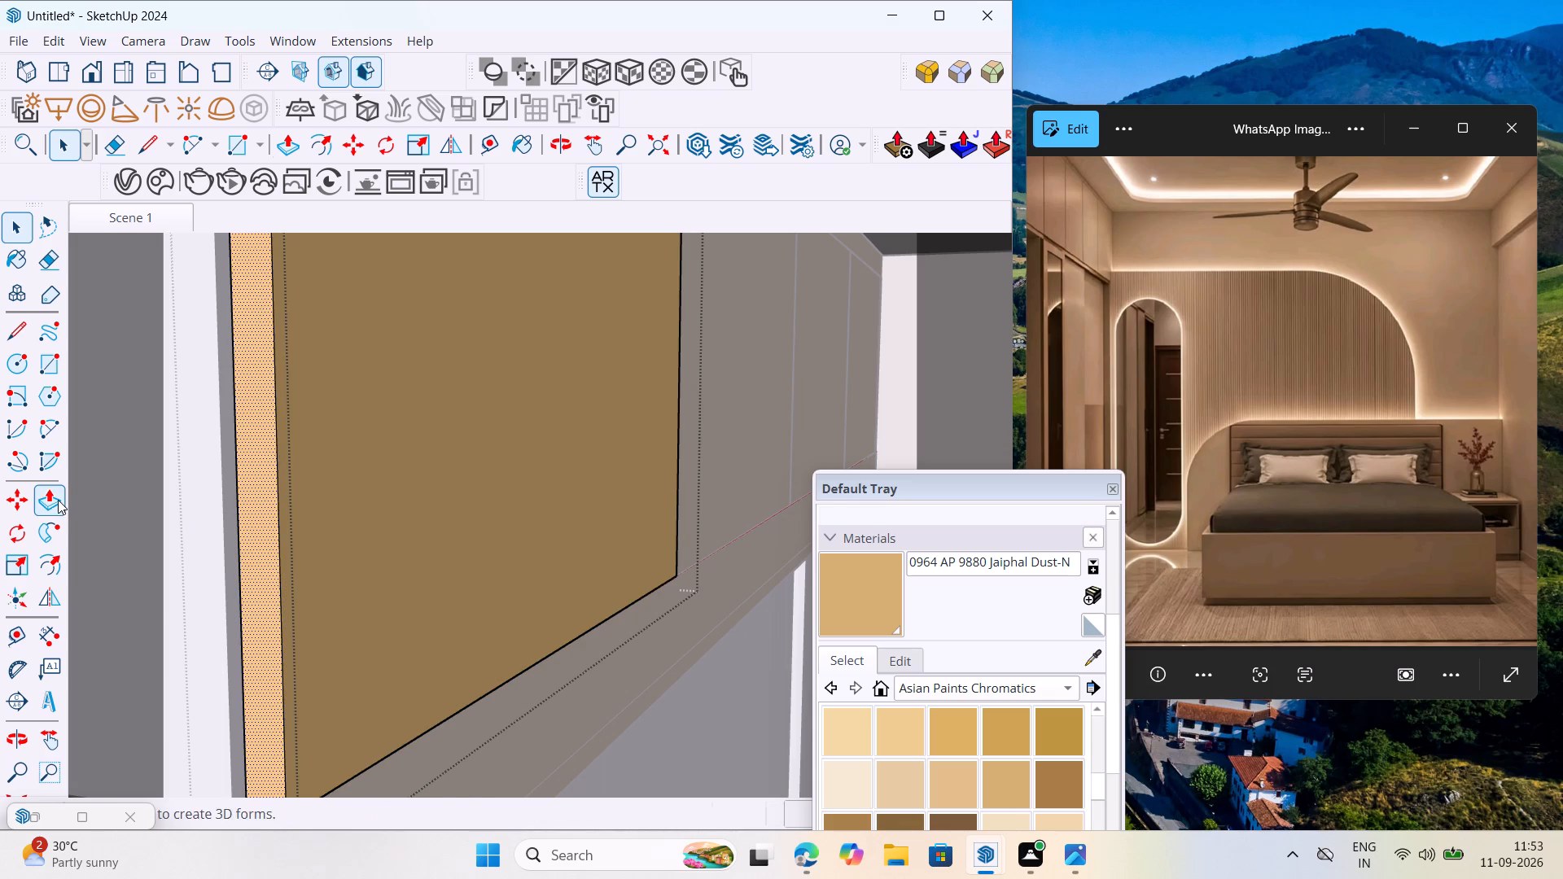
pyautogui.click(256, 512)
pyautogui.write('2MM')
pyautogui.press('Return')
pyautogui.press('space')
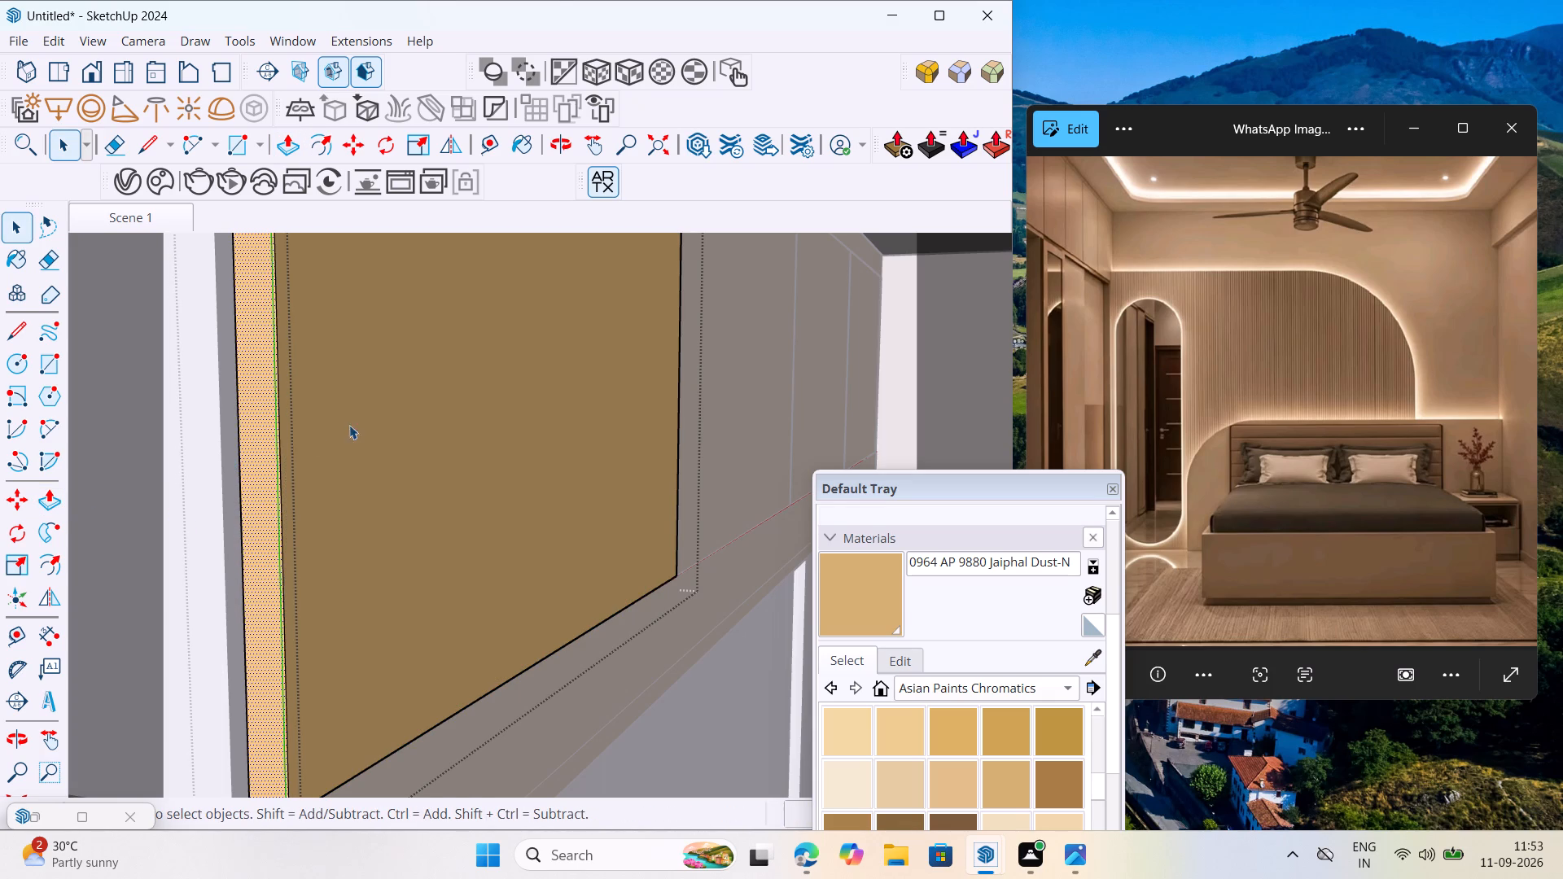
pyautogui.rightClick(349, 425)
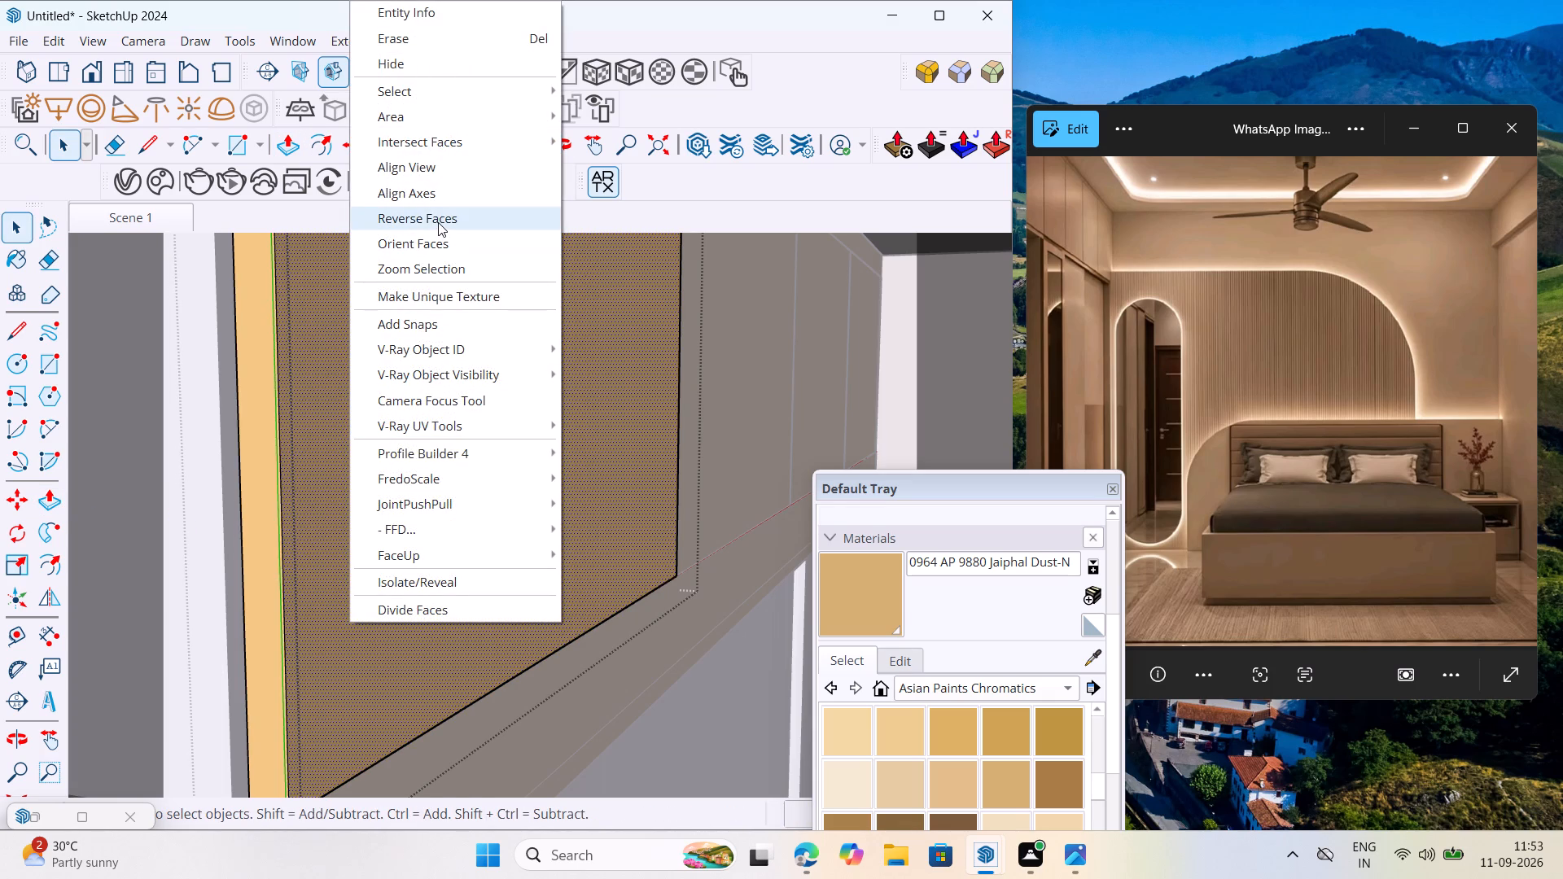
pyautogui.press('space')
pyautogui.rightClick(178, 461)
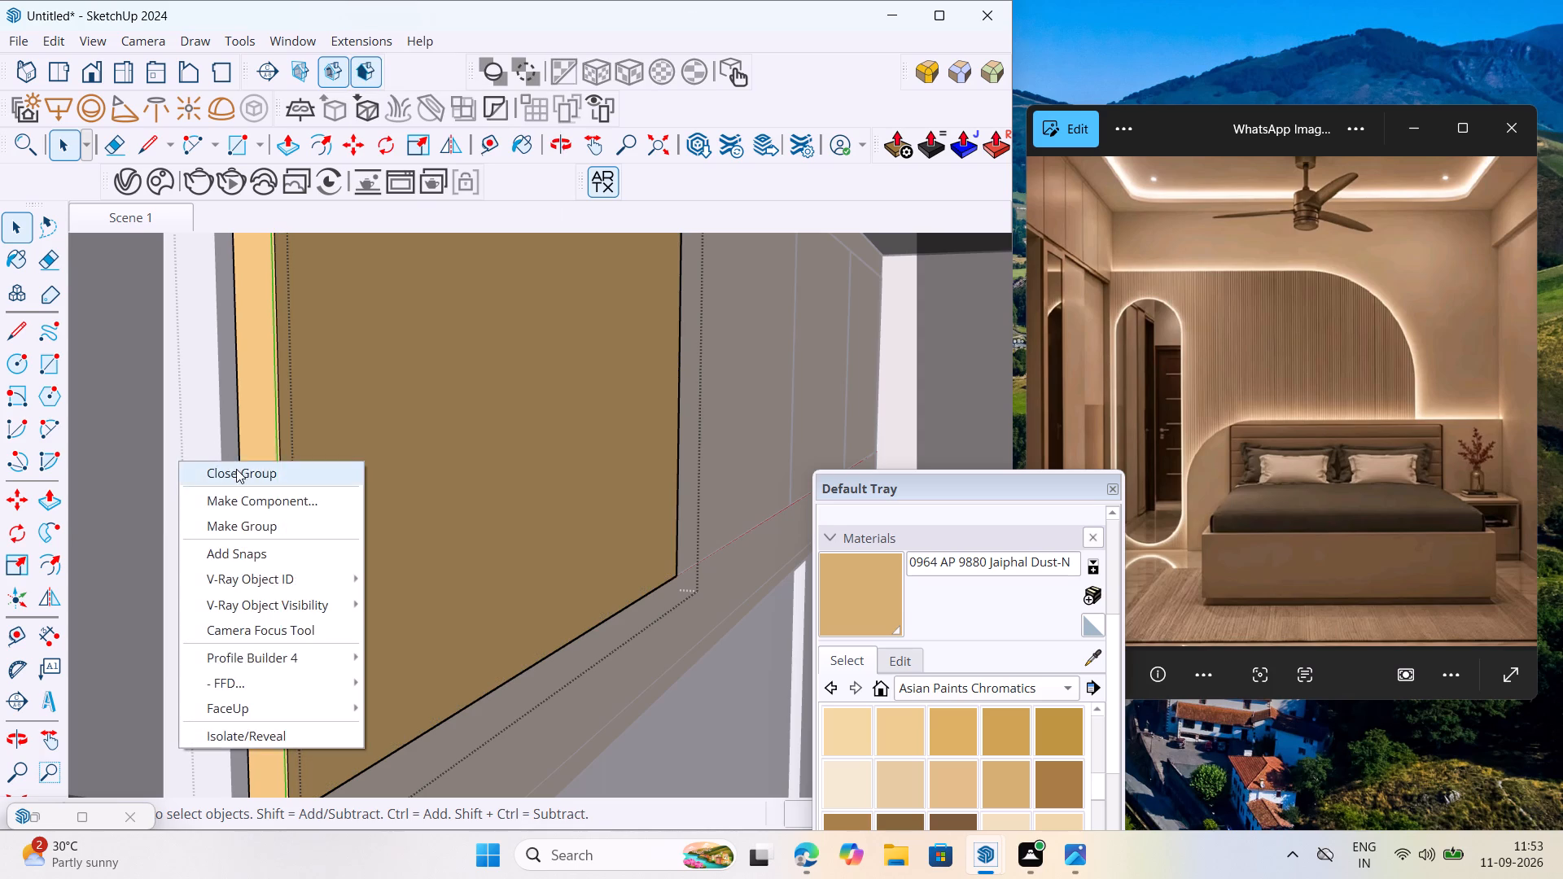
pyautogui.click(236, 469)
# Unhide the hidden overhead wardrobe shutter.
pyautogui.scroll(-4, 316, 421)
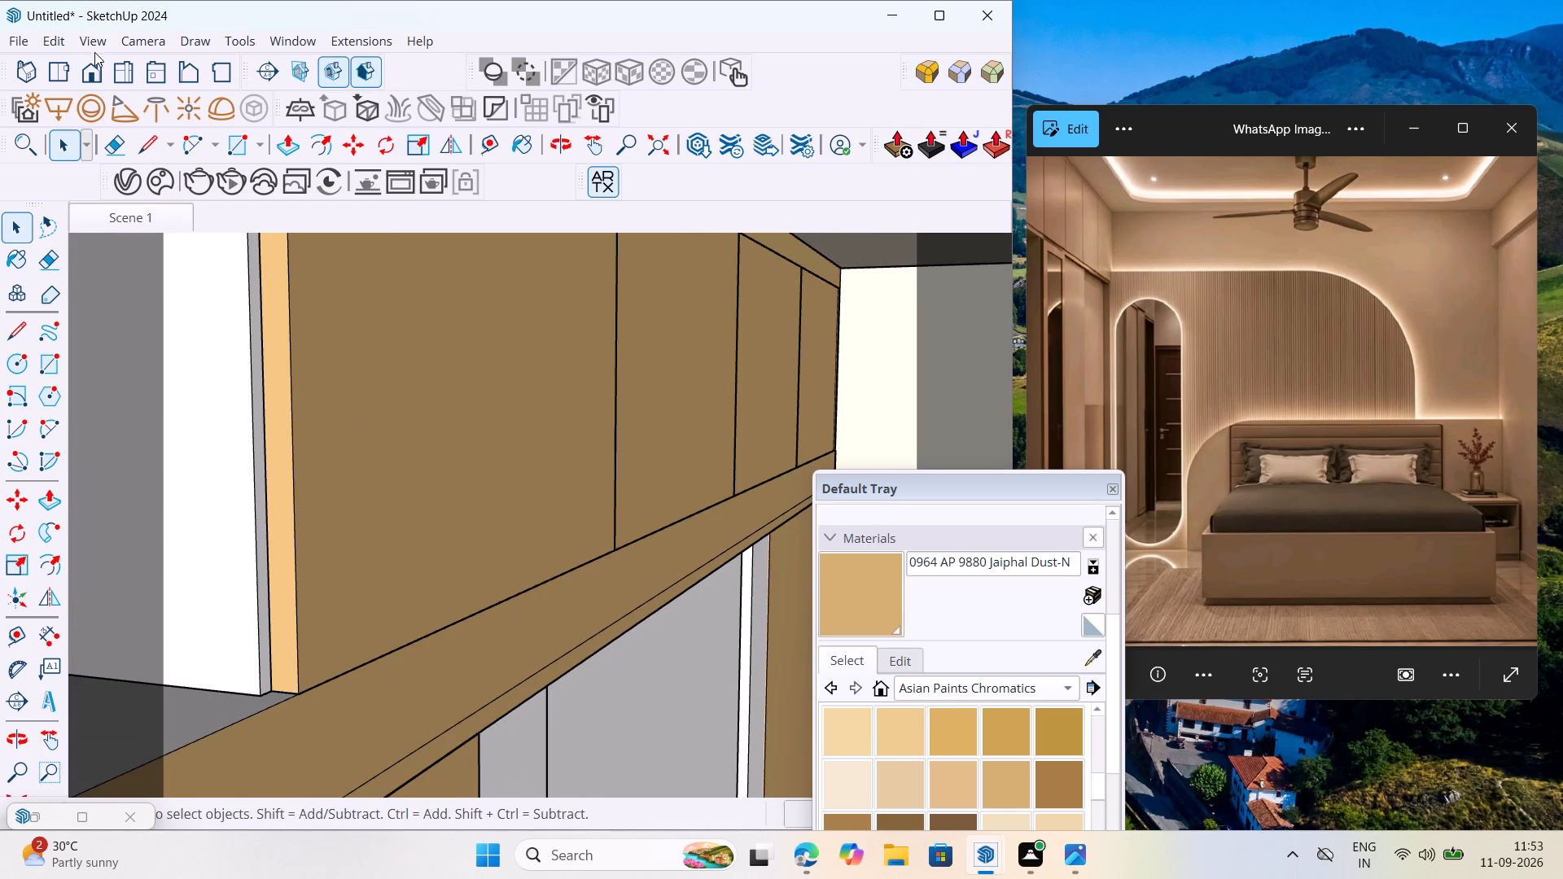
pyautogui.click(55, 44)
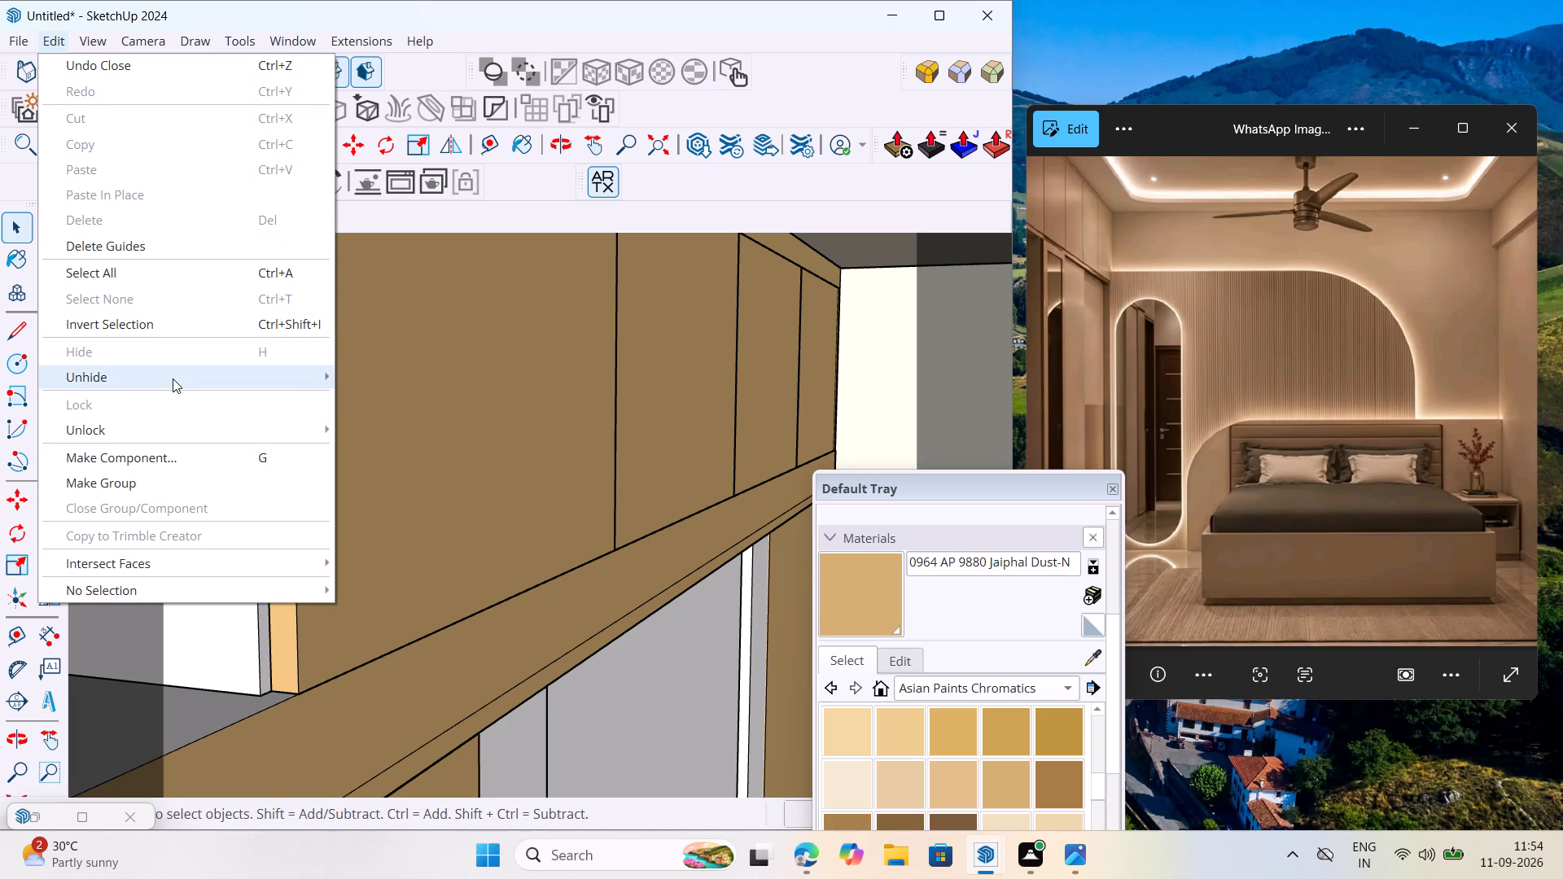
pyautogui.click(173, 378)
pyautogui.click(389, 430)
# Push/Pull the facing side edge of the nearest overhead wardrobe shutter by 2 mm inside its group, and close the group.
pyautogui.scroll(-1, 325, 505)
pyautogui.moveTo(339, 533); pyautogui.dragTo(247, 562, button='middle')
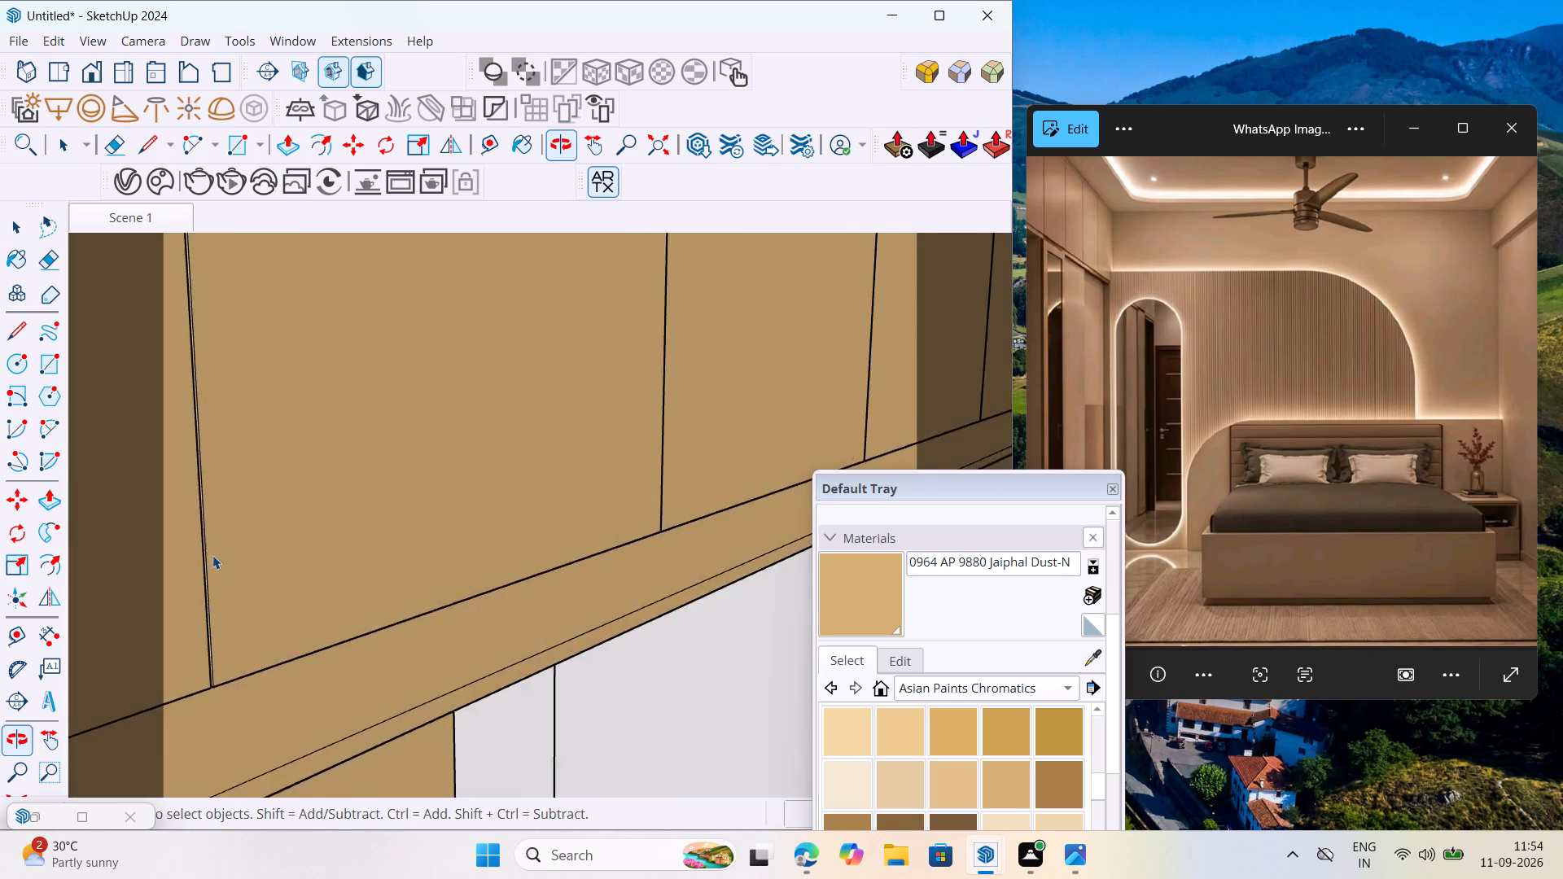
pyautogui.scroll(14, 209, 557)
pyautogui.moveTo(220, 619); pyautogui.dragTo(17, 628, button='middle')
pyautogui.scroll(-6, 153, 492)
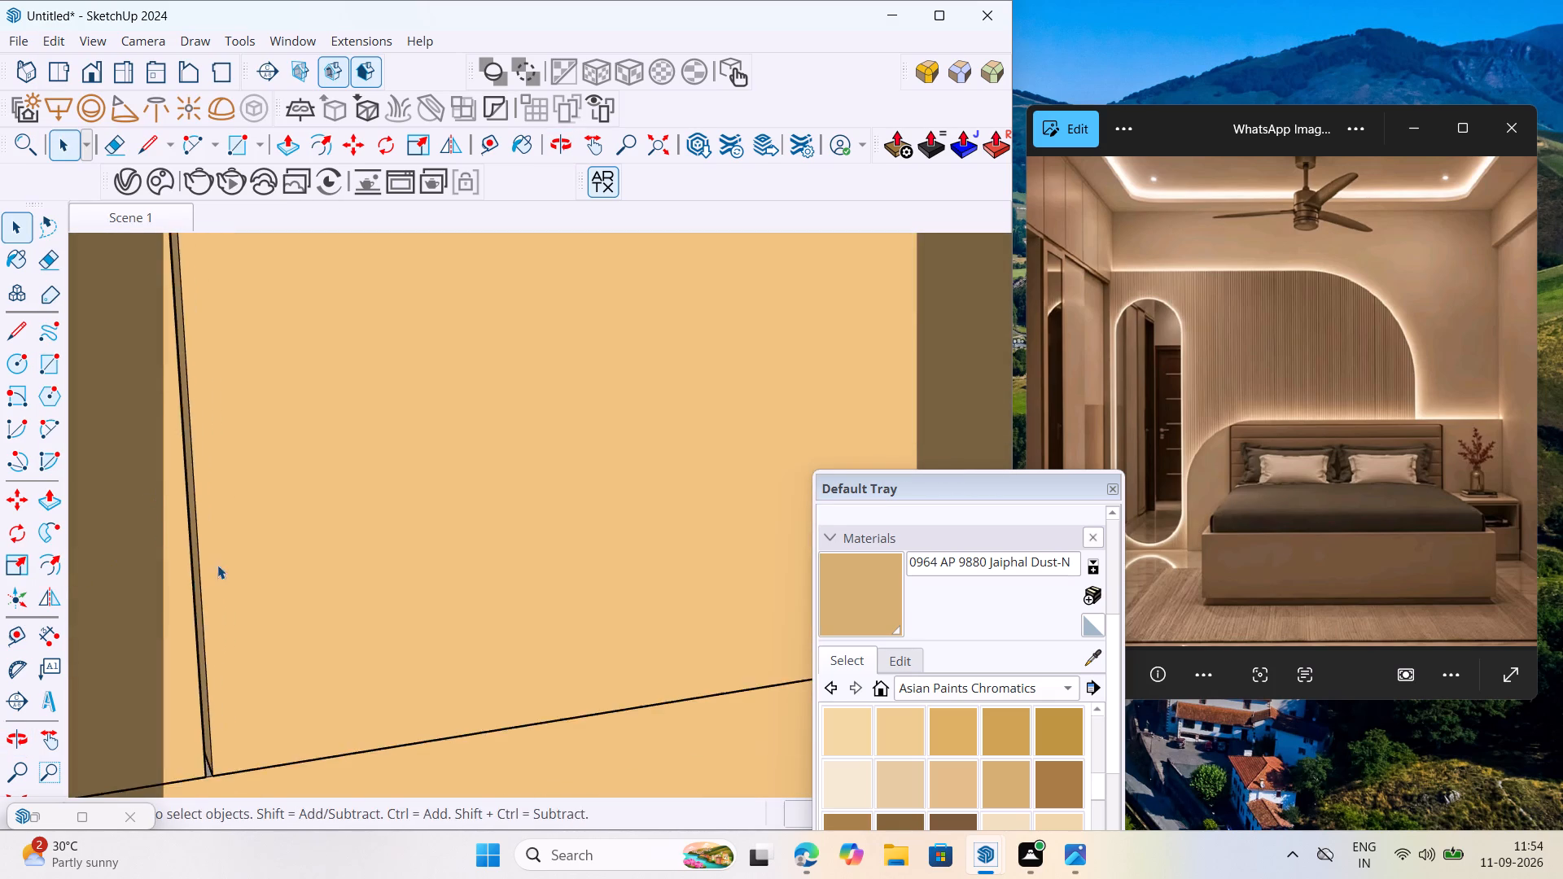
pyautogui.moveTo(217, 565); pyautogui.dragTo(146, 599, button='middle')
pyautogui.scroll(7, 171, 606)
pyautogui.scroll(12, 210, 684)
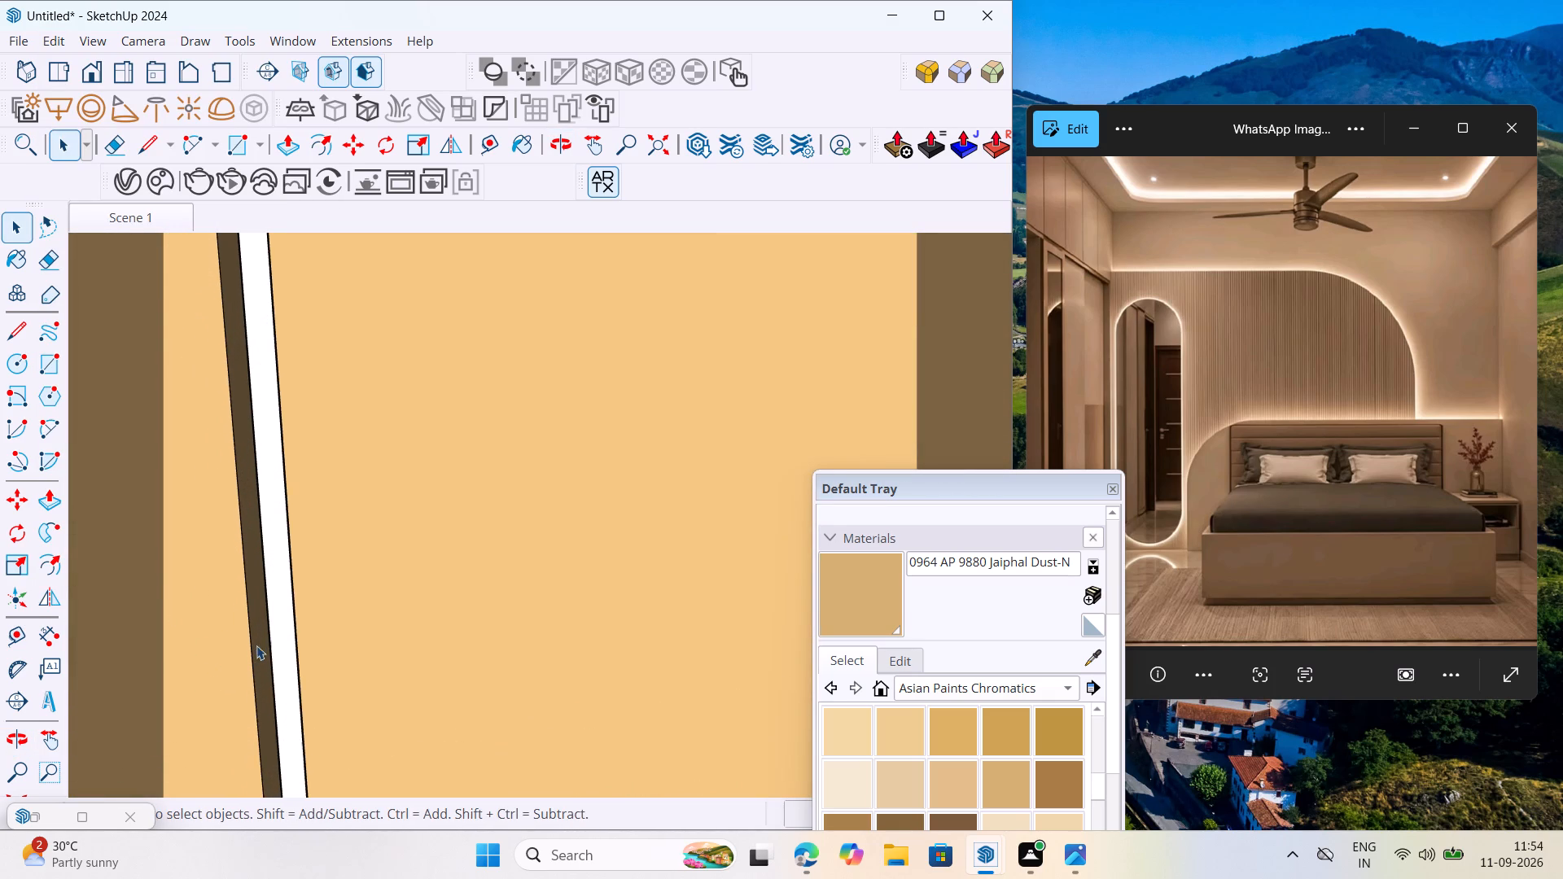
pyautogui.moveTo(256, 645); pyautogui.dragTo(208, 645, button='middle')
pyautogui.scroll(3, 217, 623)
pyautogui.click(252, 588)
pyautogui.tripleClick(257, 584)
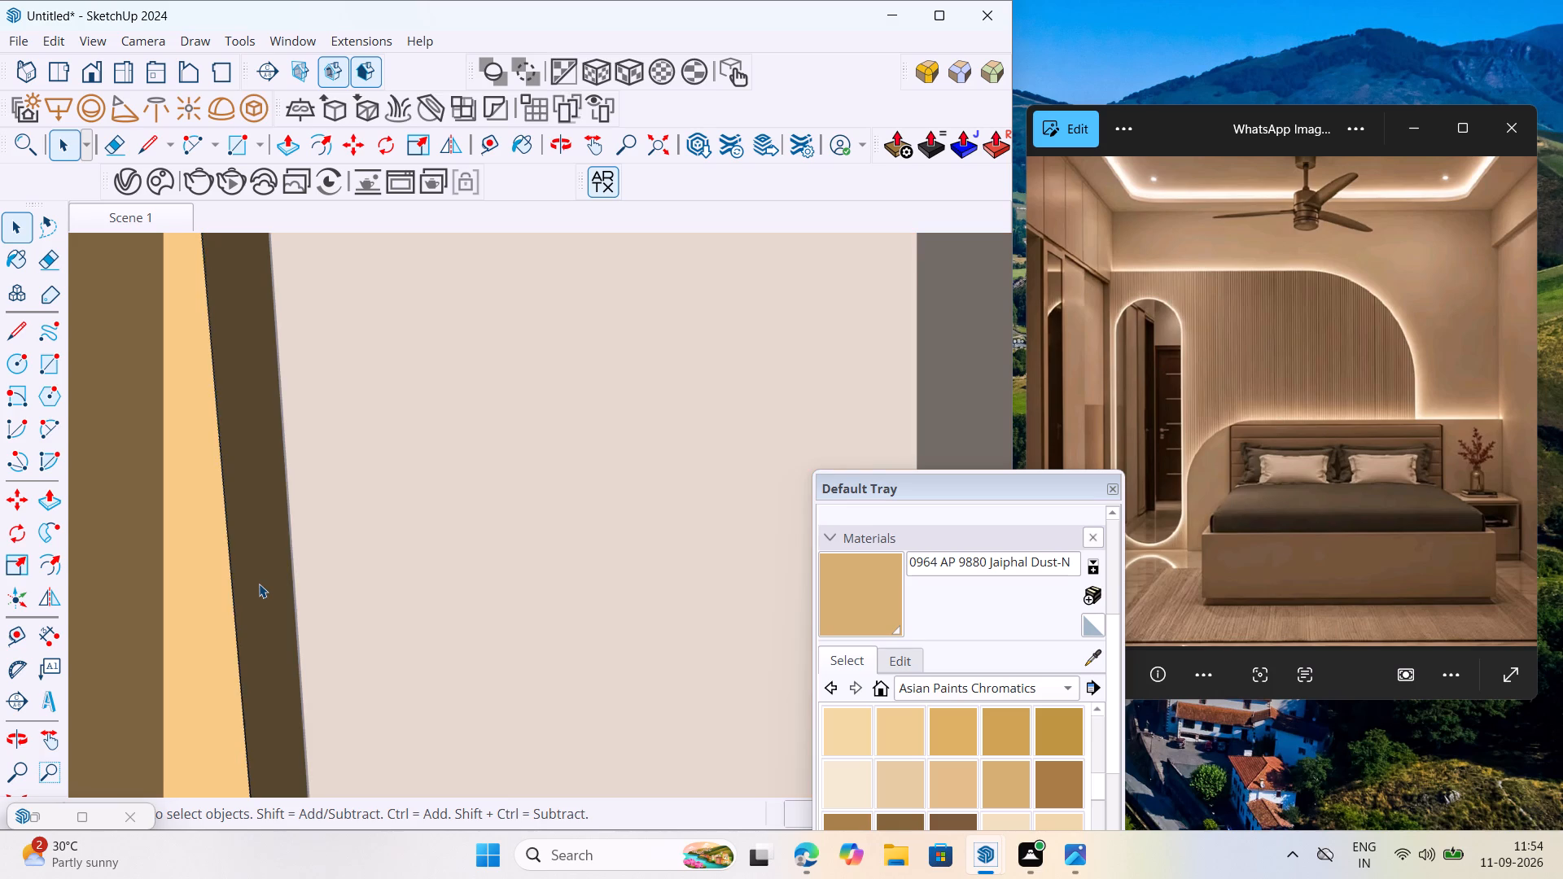
pyautogui.click(259, 584)
pyautogui.click(259, 573)
pyautogui.click(39, 495)
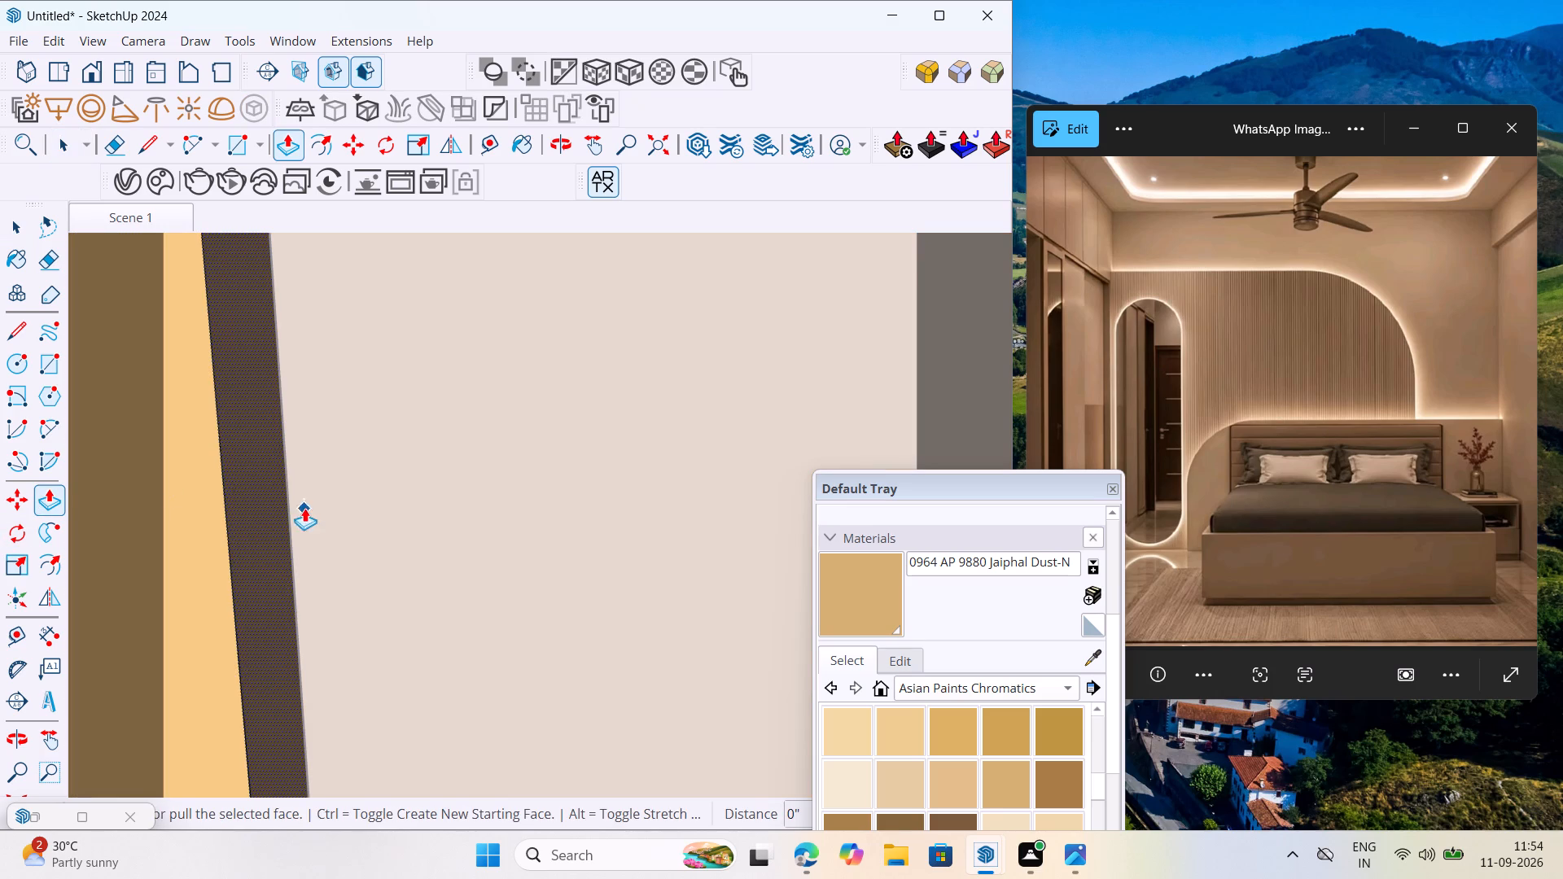
pyautogui.click(249, 536)
pyautogui.write('2MM')
pyautogui.press('Return')
pyautogui.press('space')
pyautogui.rightClick(439, 467)
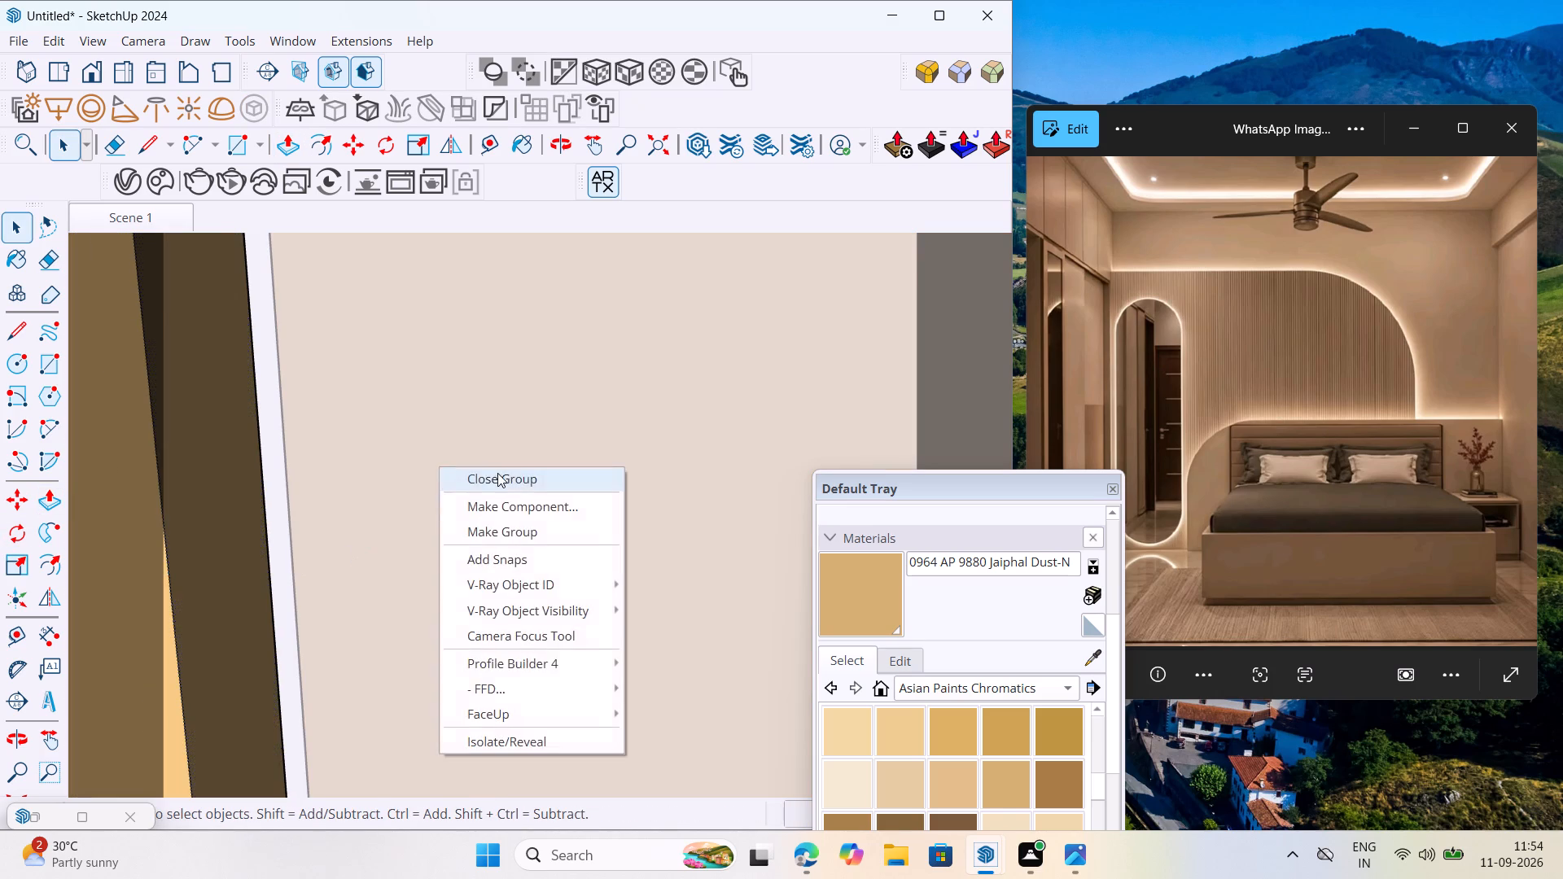
pyautogui.click(508, 474)
# Examine the joints between the wardrobe's overhead shutters from inside the room.
pyautogui.scroll(-20, 431, 504)
pyautogui.scroll(-15, 431, 504)
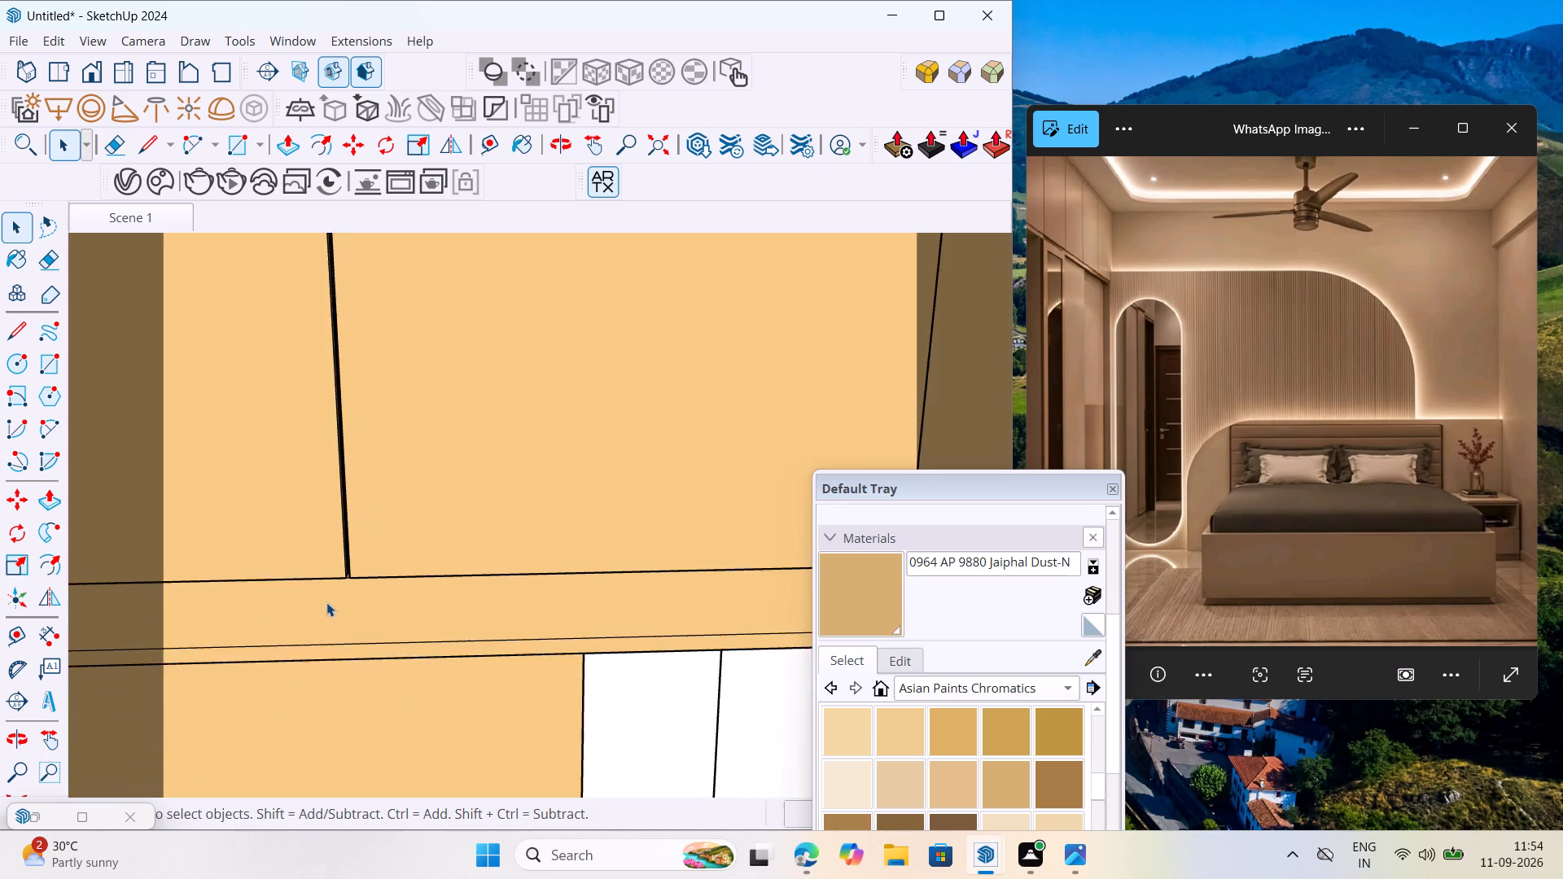
pyautogui.scroll(-12, 326, 602)
pyautogui.click(23, 792)
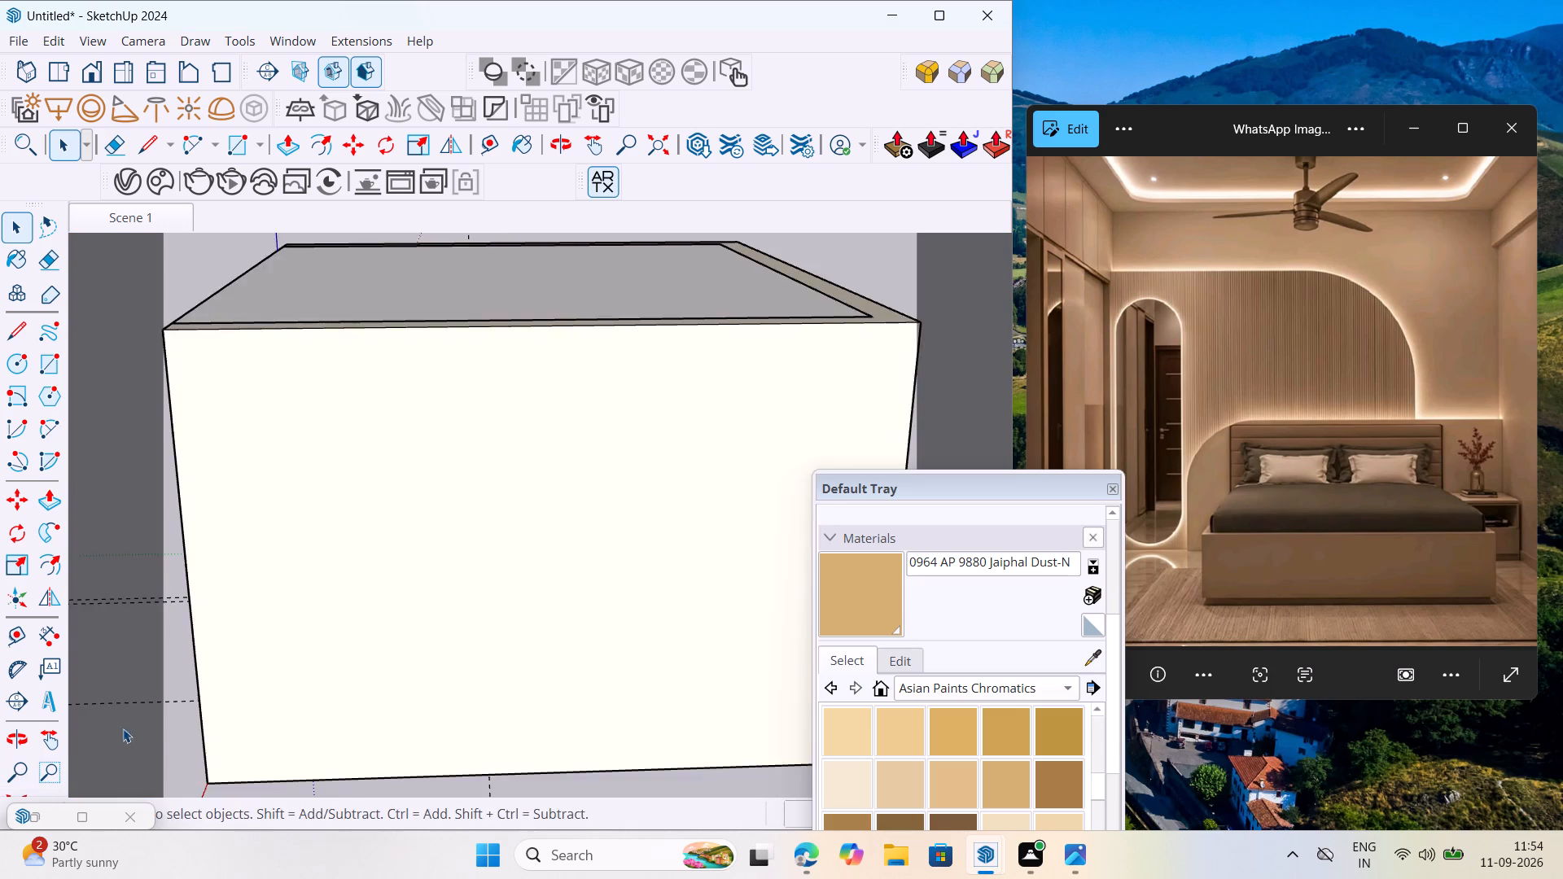
pyautogui.scroll(-6, 124, 697)
pyautogui.moveTo(265, 691); pyautogui.dragTo(646, 558, button='middle')
pyautogui.scroll(-2, 605, 518)
pyautogui.scroll(20, 475, 425)
pyautogui.scroll(2, 475, 425)
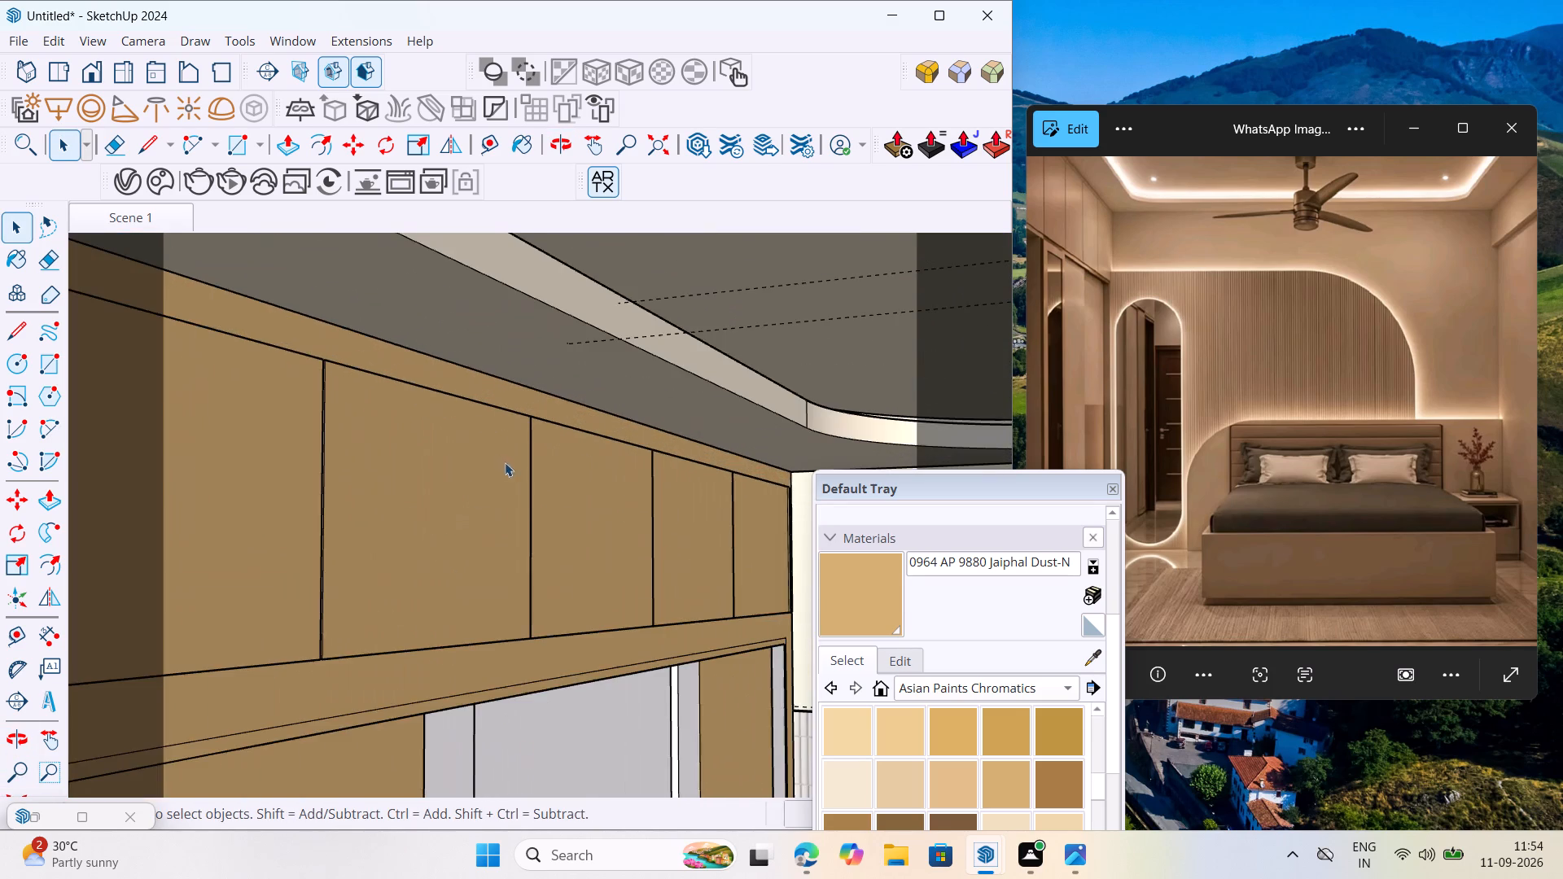
pyautogui.moveTo(541, 536); pyautogui.dragTo(442, 598, button='middle')
pyautogui.scroll(6, 440, 601)
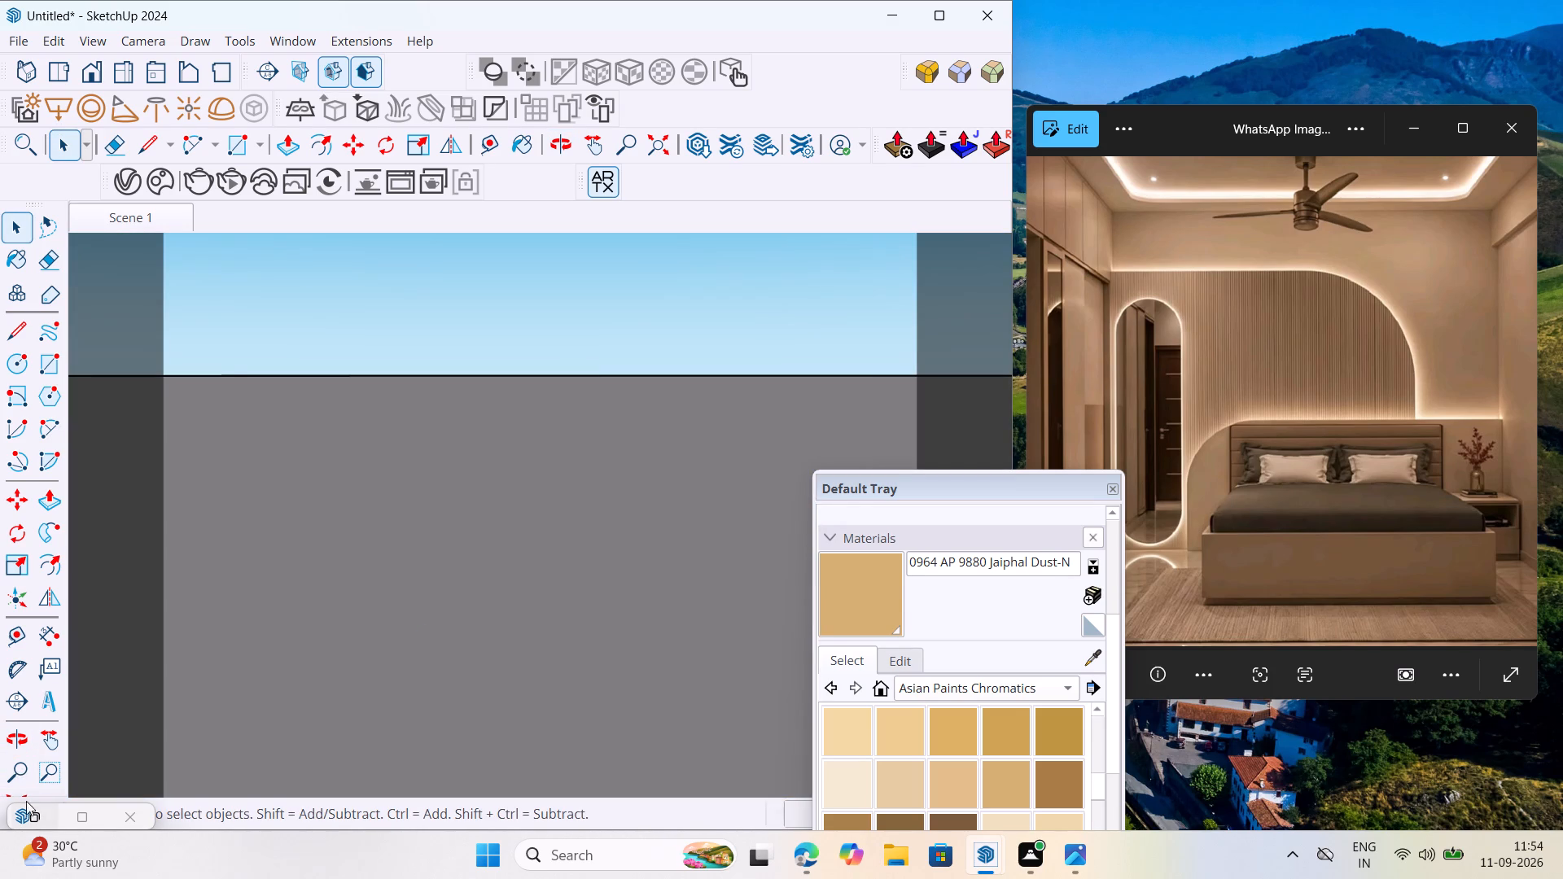
pyautogui.click(24, 792)
pyautogui.scroll(-4, 205, 655)
pyautogui.scroll(19, 364, 456)
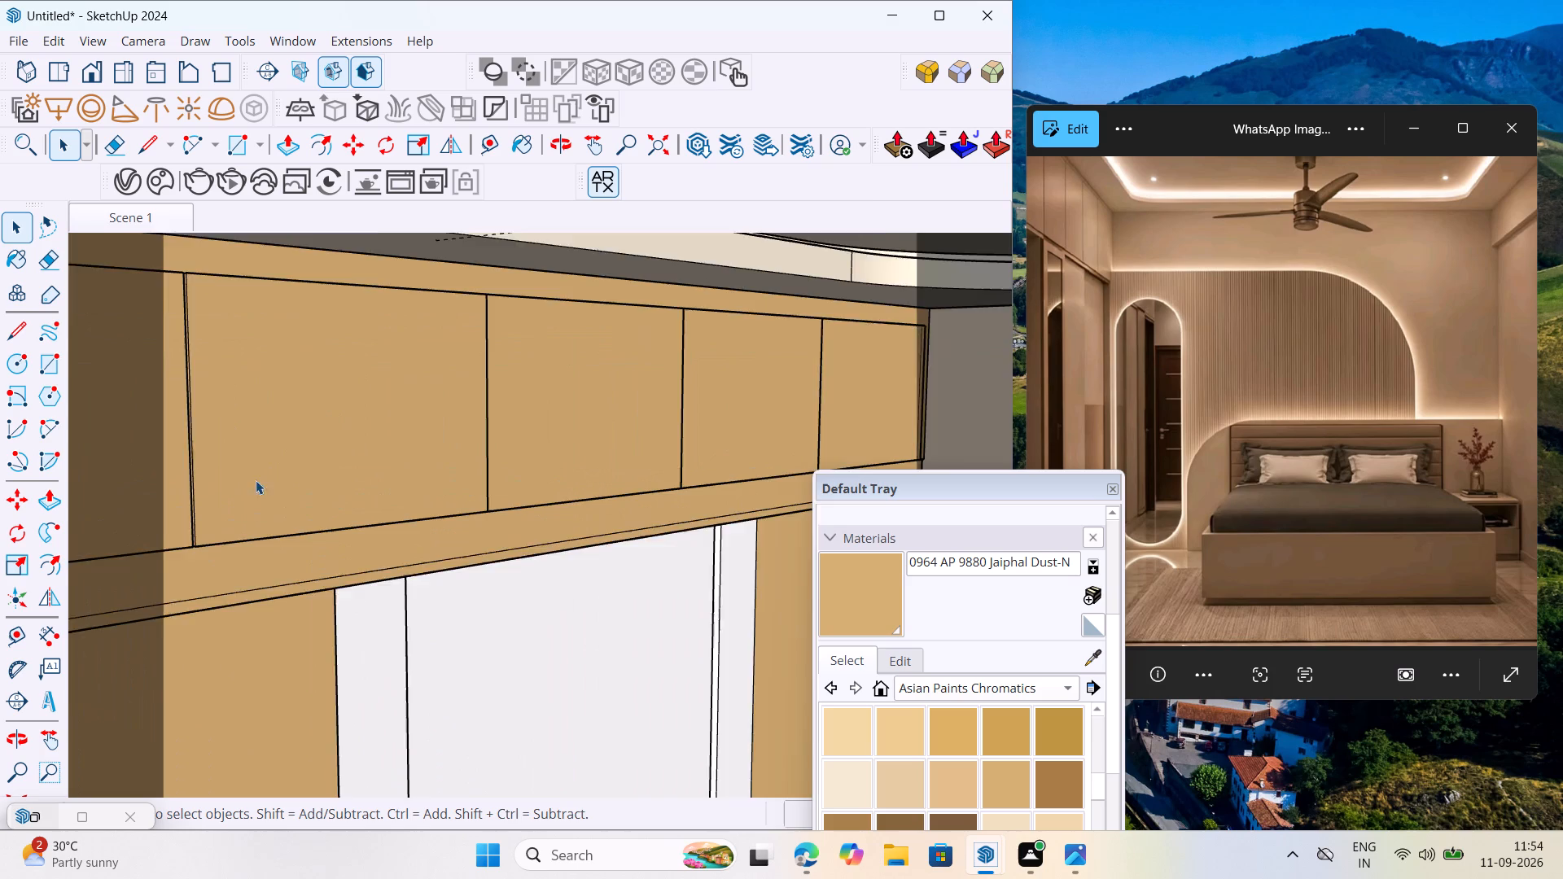
pyautogui.scroll(7, 256, 480)
pyautogui.scroll(-7, 367, 472)
pyautogui.scroll(7, 576, 461)
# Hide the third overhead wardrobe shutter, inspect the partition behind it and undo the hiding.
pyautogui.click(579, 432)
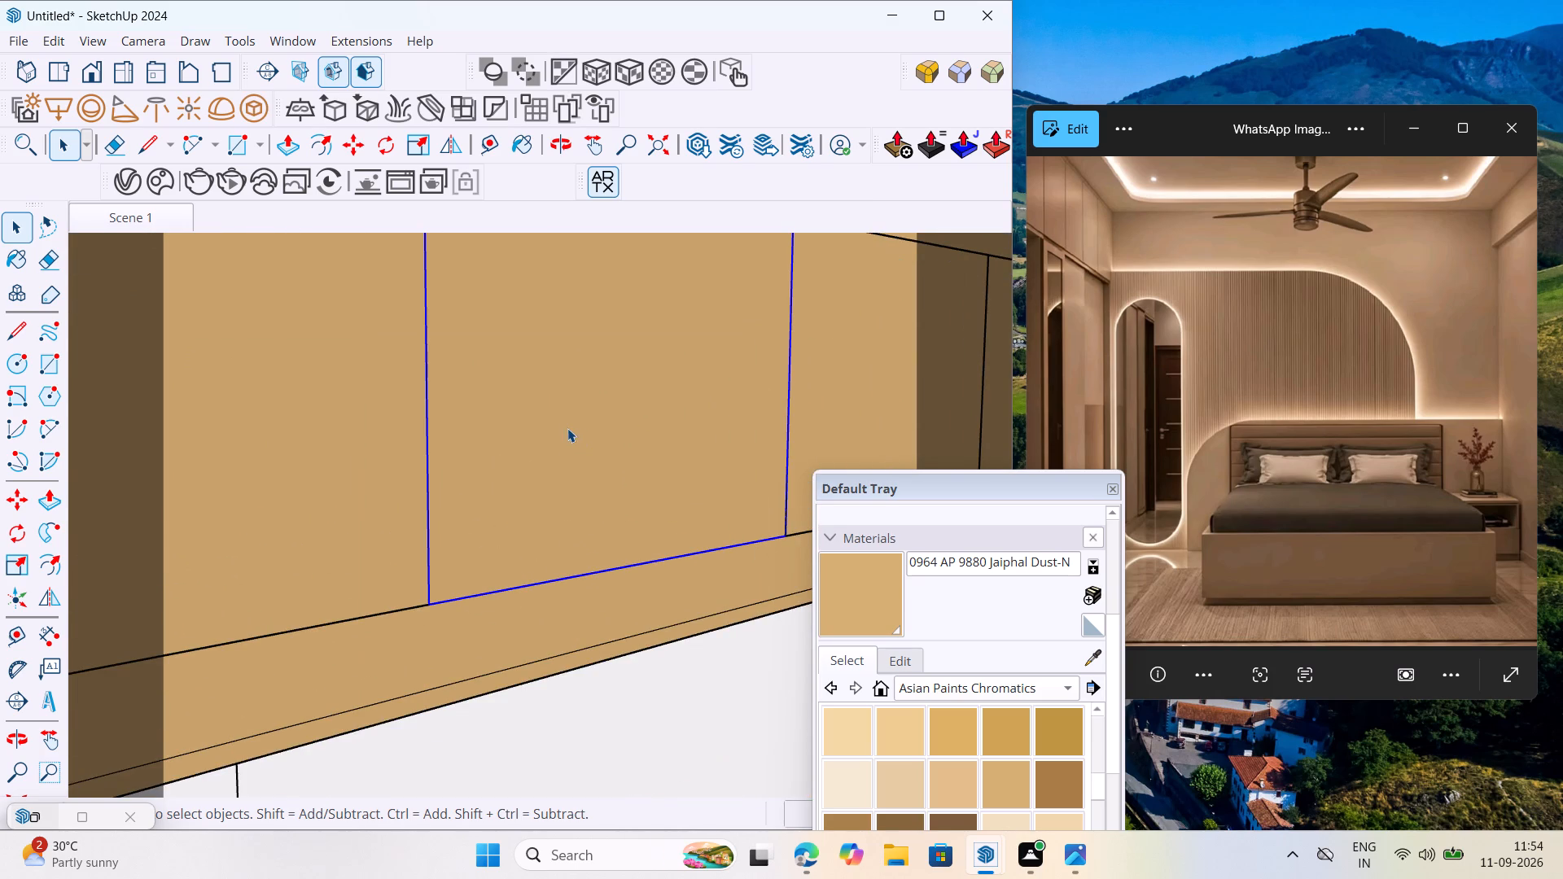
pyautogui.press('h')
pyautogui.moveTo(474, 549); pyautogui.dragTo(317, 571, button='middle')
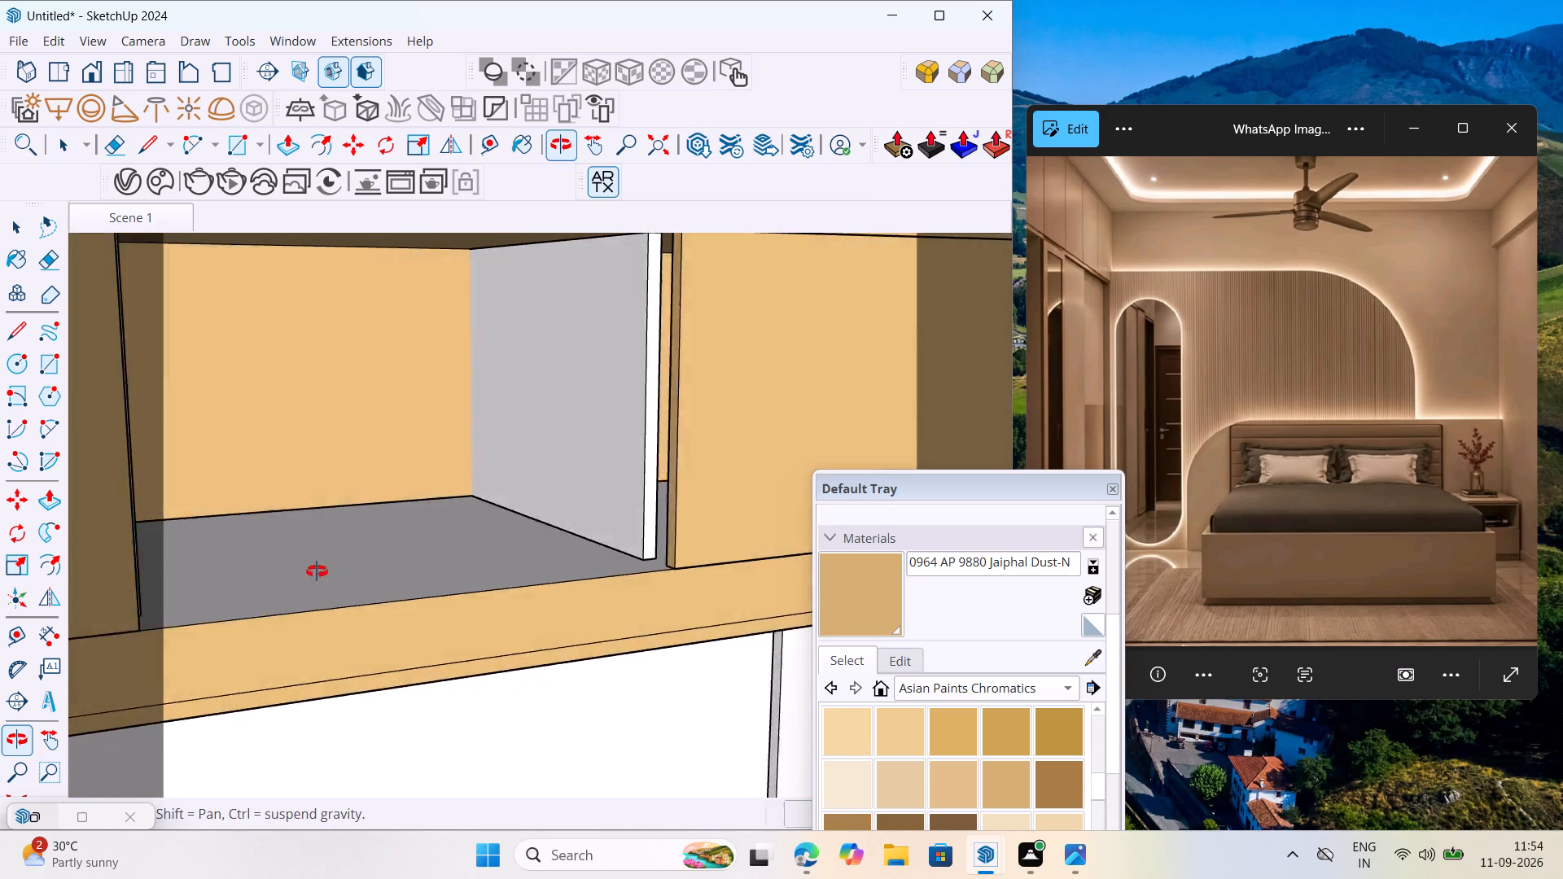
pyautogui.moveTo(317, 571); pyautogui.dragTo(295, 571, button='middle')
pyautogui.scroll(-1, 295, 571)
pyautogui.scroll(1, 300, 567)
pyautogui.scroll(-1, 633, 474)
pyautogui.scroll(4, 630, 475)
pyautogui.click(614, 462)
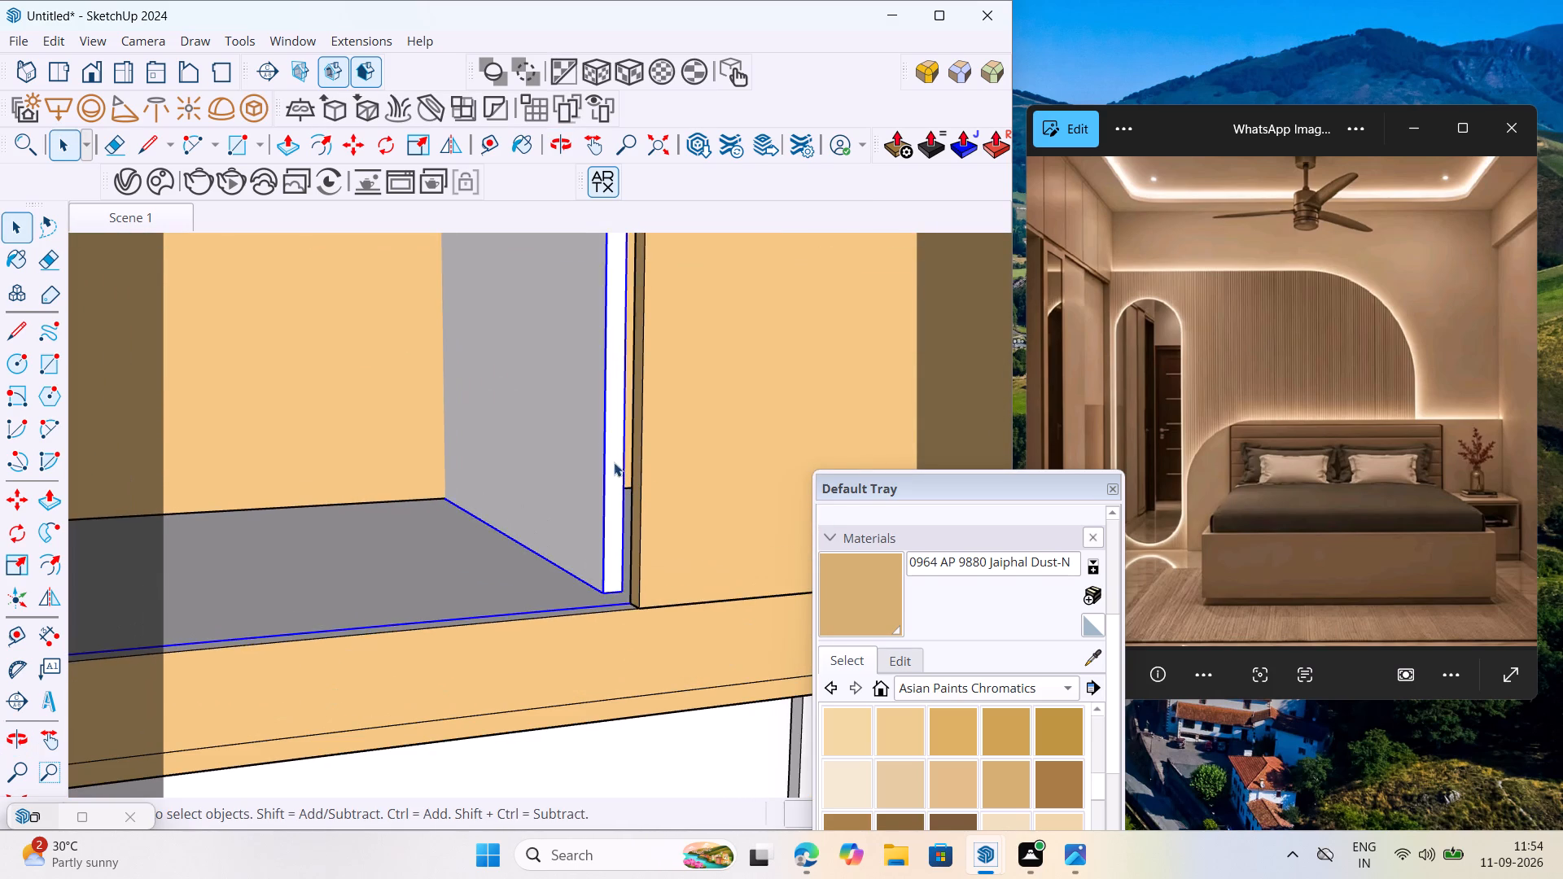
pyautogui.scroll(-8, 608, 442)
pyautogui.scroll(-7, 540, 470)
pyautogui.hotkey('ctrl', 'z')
# Paint the nearest tall wardrobe shutter's oval inset and the five overhead shutters with Asian Paints AP 9878 Bamboo Straw-N.
pyautogui.scroll(-6, 527, 464)
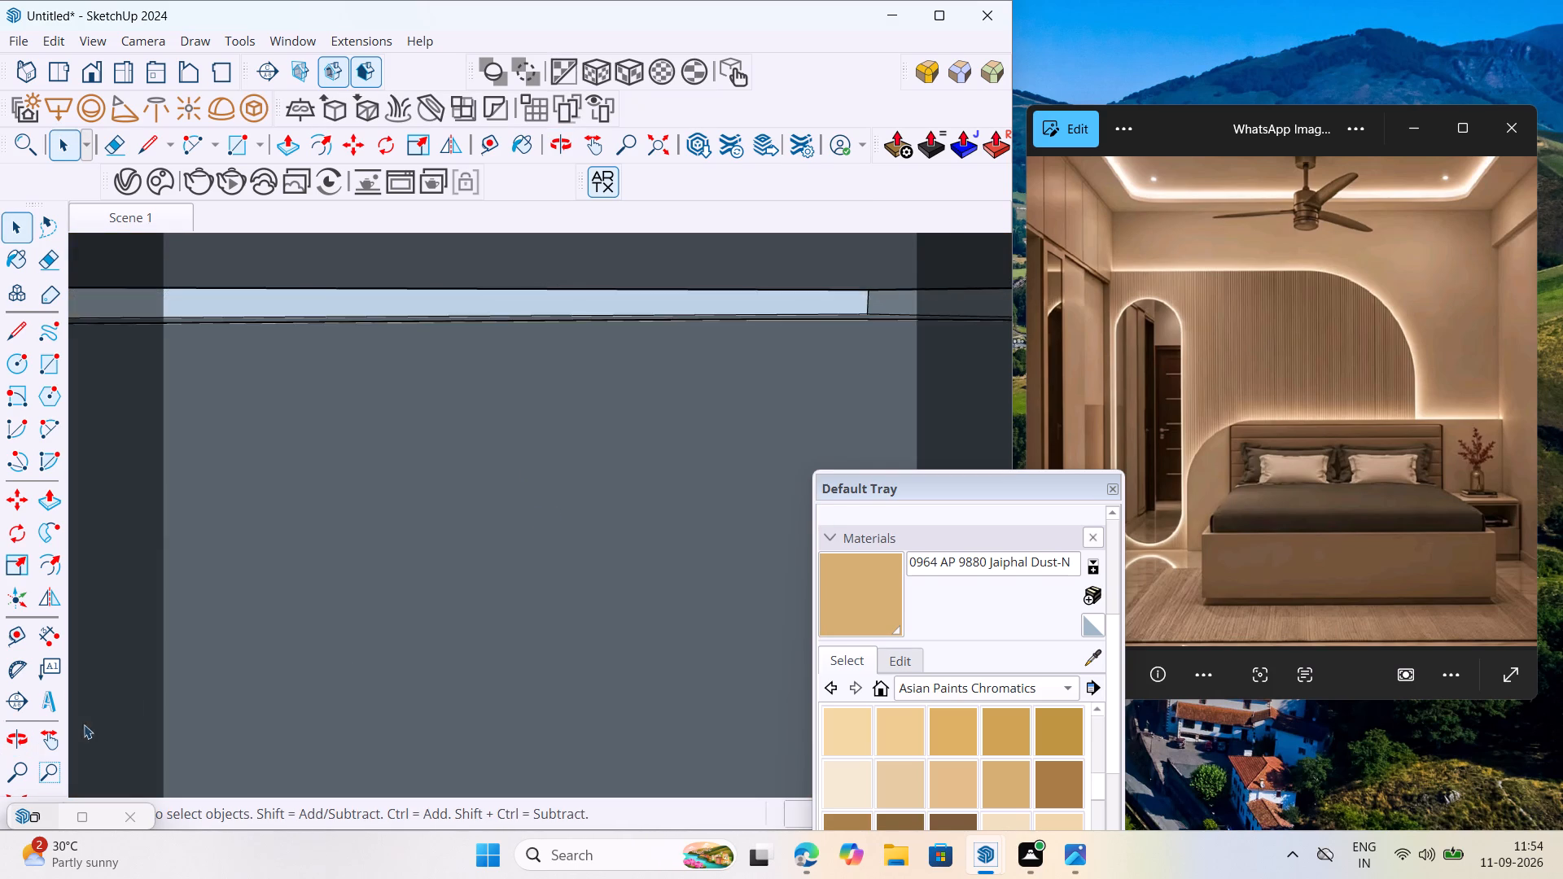
pyautogui.scroll(-15, 497, 534)
pyautogui.click(24, 796)
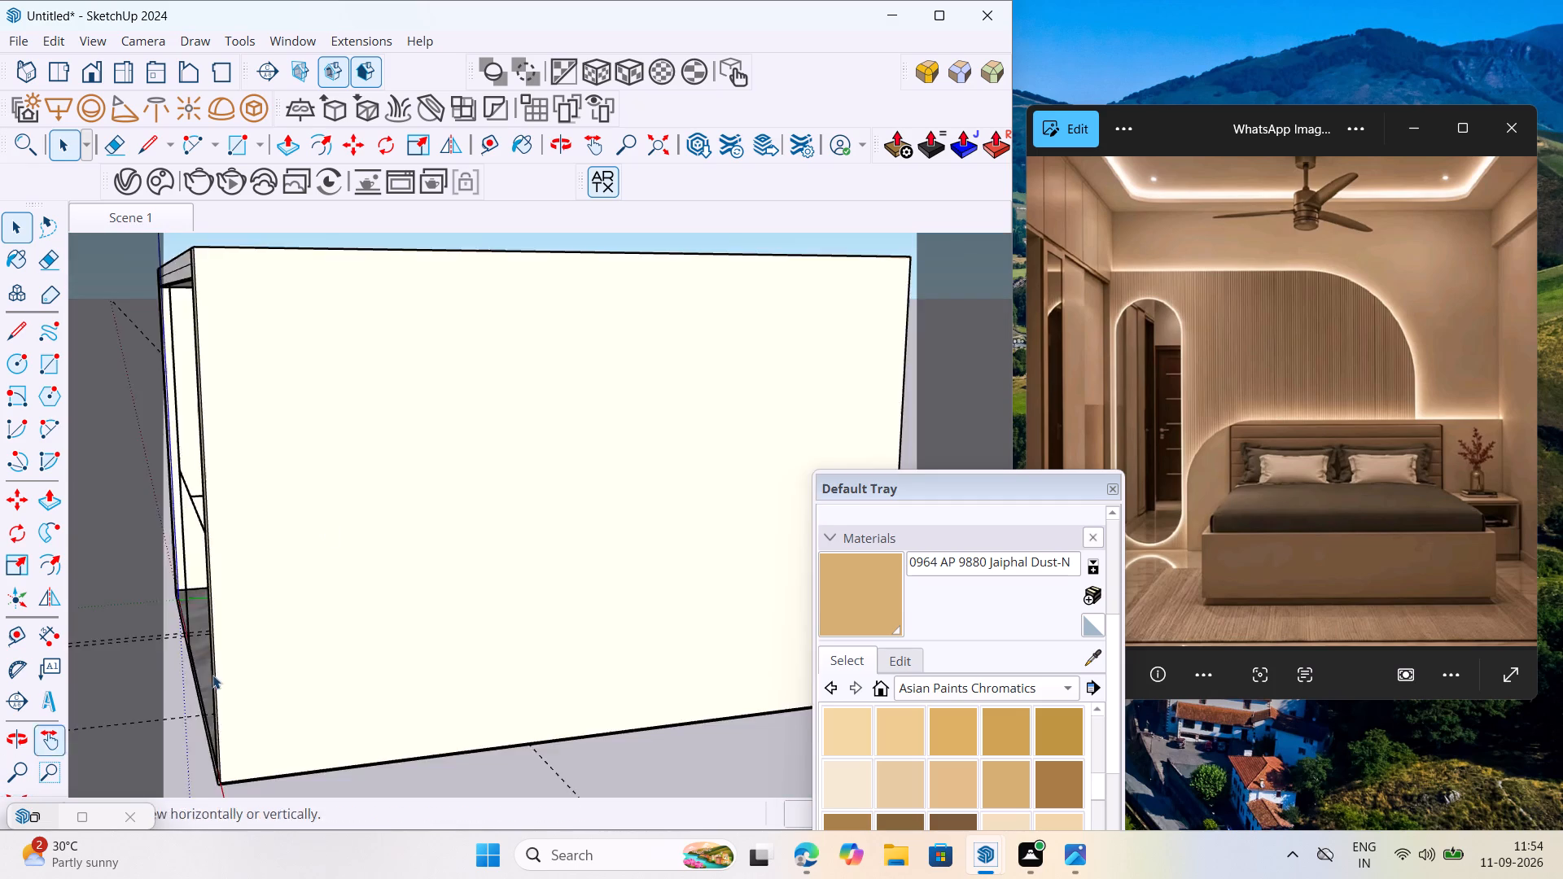
pyautogui.scroll(-2, 338, 495)
pyautogui.moveTo(344, 516); pyautogui.dragTo(569, 494, button='middle')
pyautogui.scroll(-5, 563, 433)
pyautogui.scroll(8, 440, 362)
pyautogui.scroll(-8, 519, 501)
pyautogui.moveTo(525, 551); pyautogui.dragTo(633, 554, button='middle')
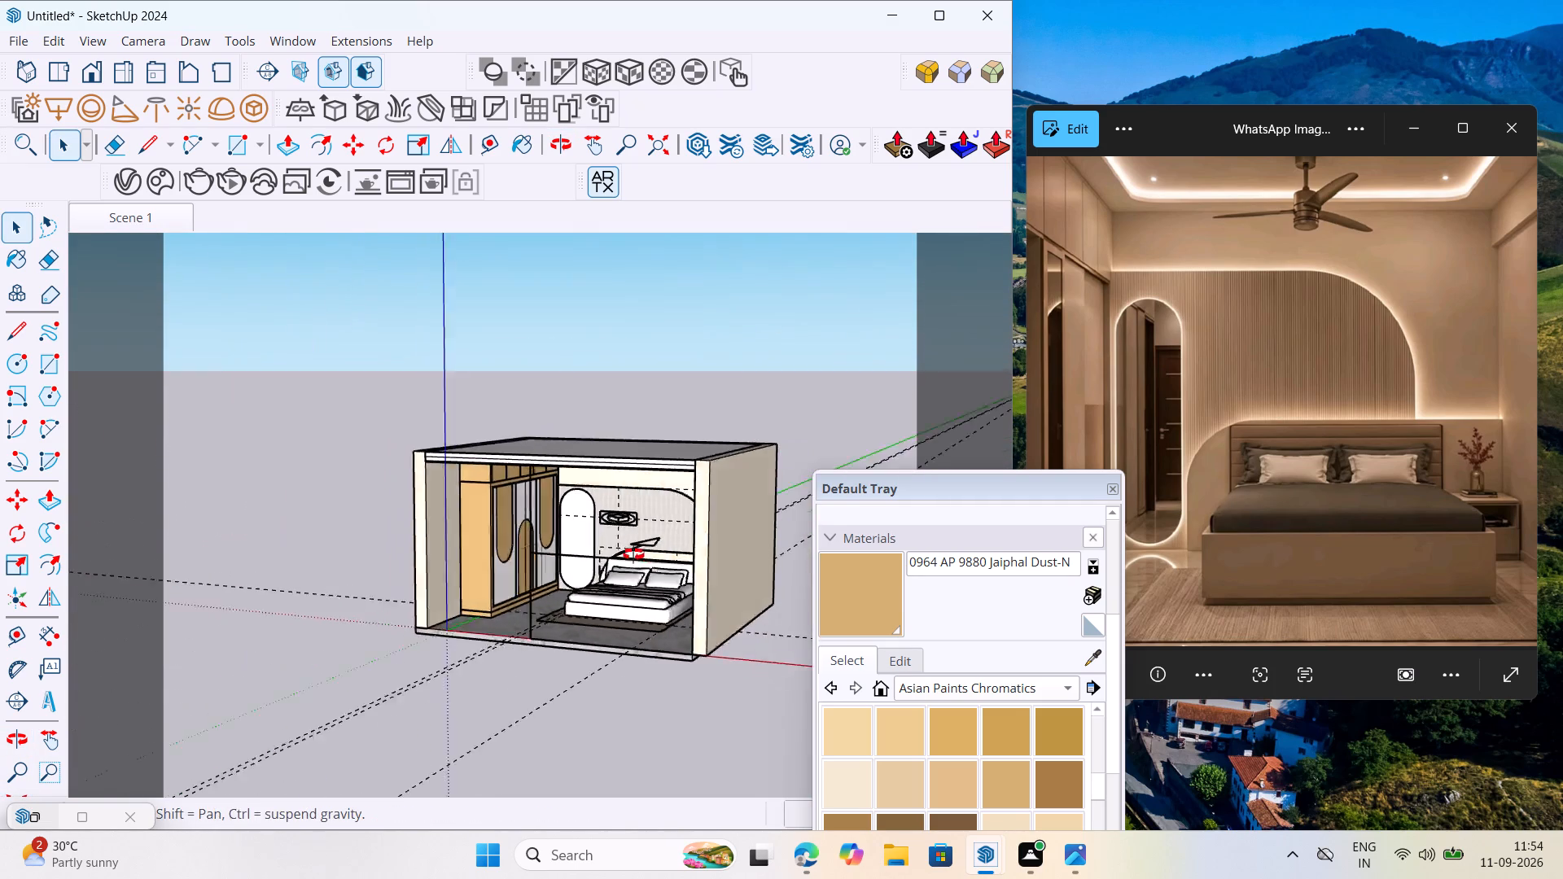
pyautogui.moveTo(633, 554); pyautogui.dragTo(694, 538, button='middle')
pyautogui.scroll(7, 685, 501)
pyautogui.moveTo(1005, 491); pyautogui.dragTo(811, 517)
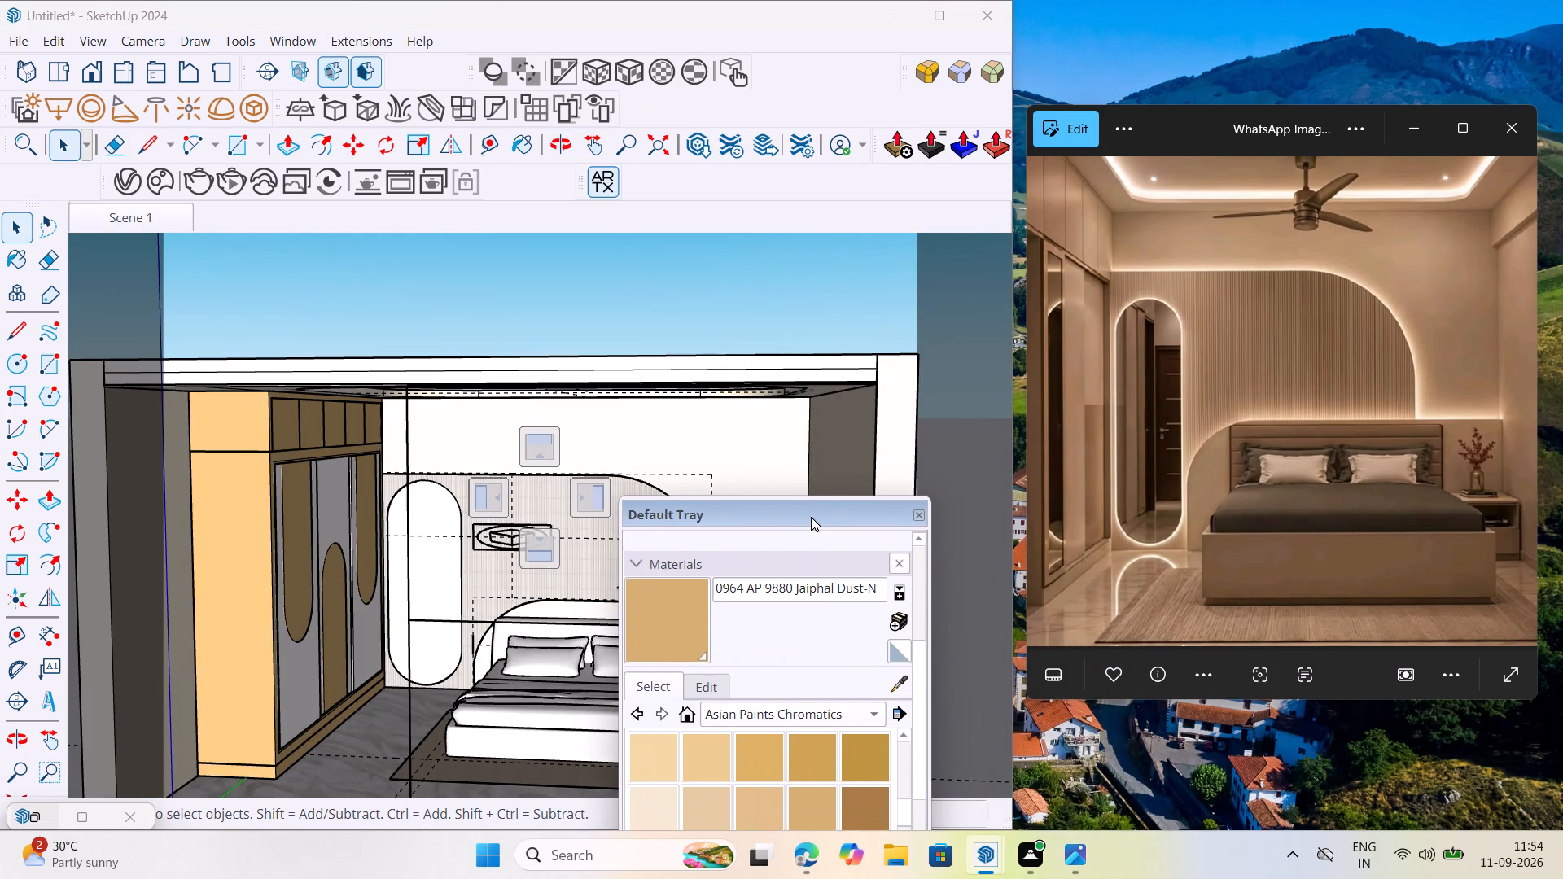
pyautogui.moveTo(811, 517); pyautogui.dragTo(878, 459)
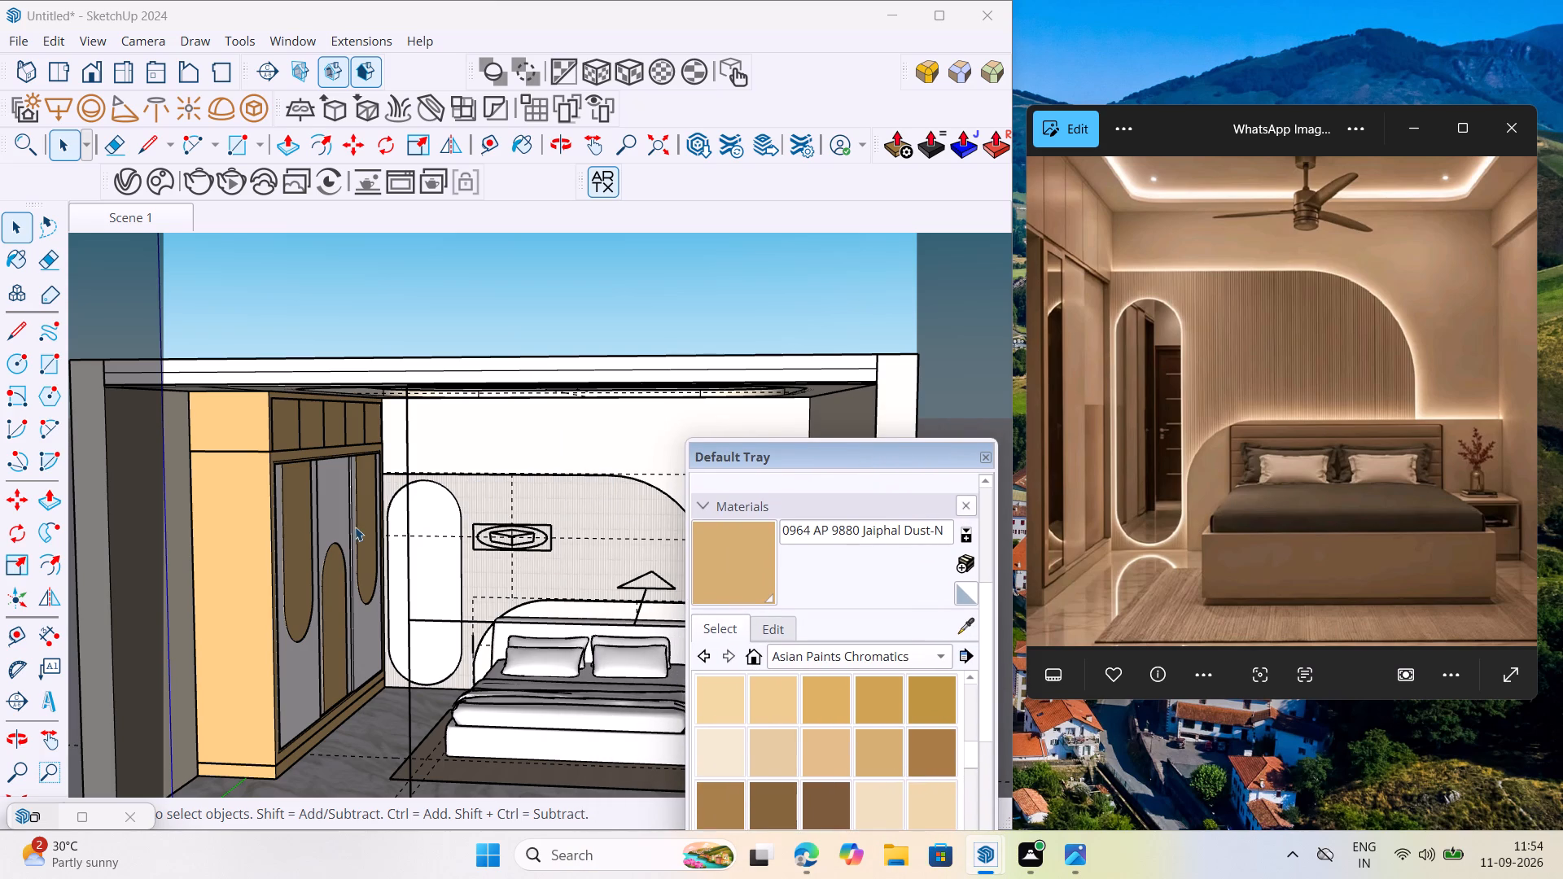
pyautogui.moveTo(822, 457); pyautogui.dragTo(871, 296)
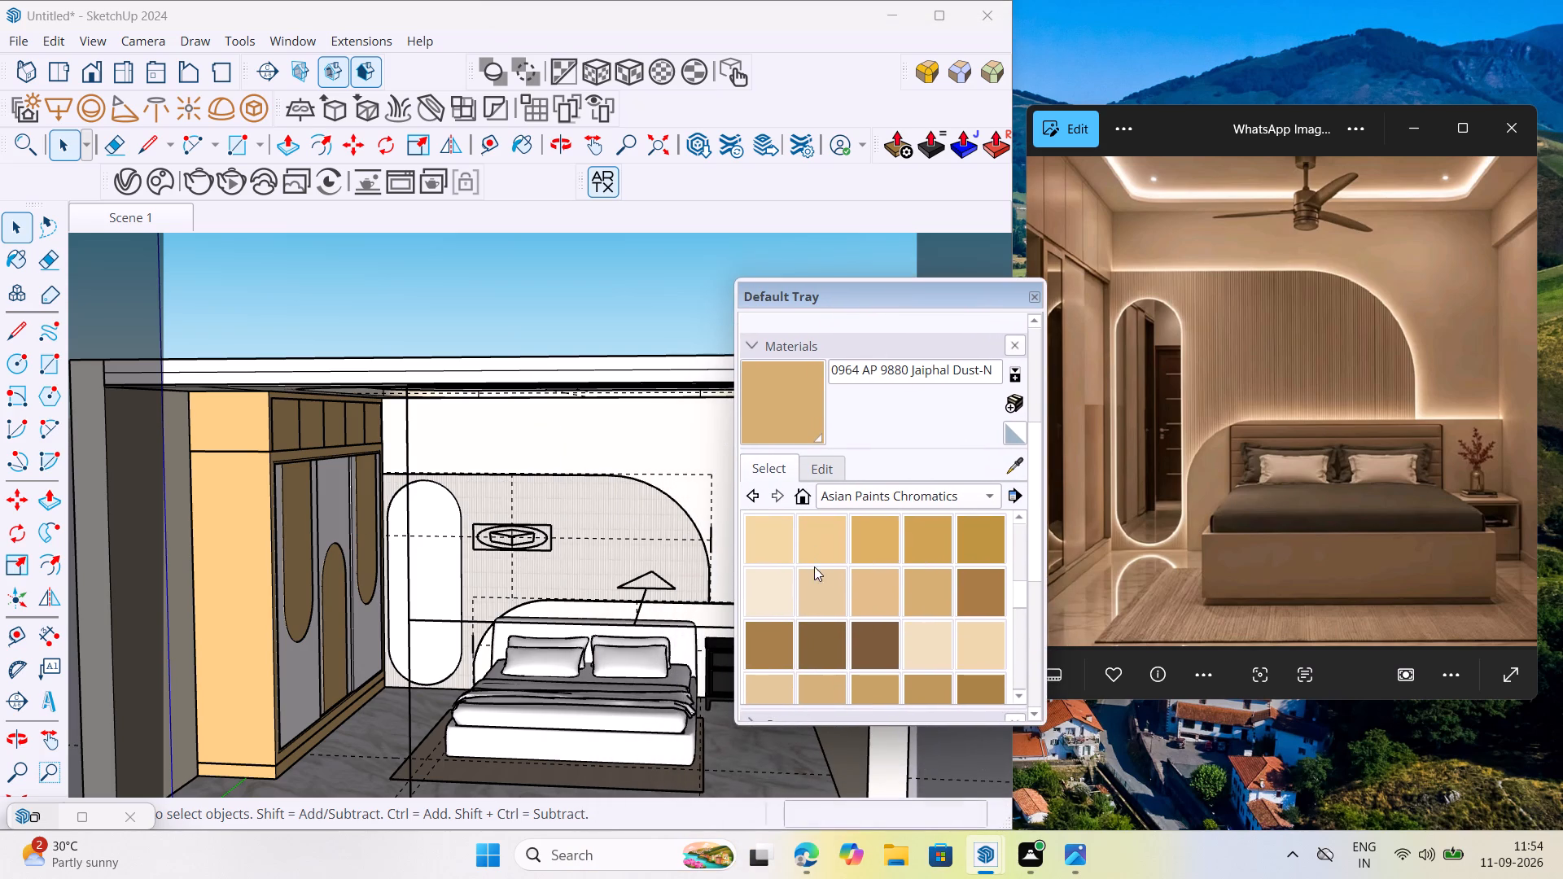
pyautogui.click(824, 589)
pyautogui.scroll(4, 278, 589)
pyautogui.click(322, 547)
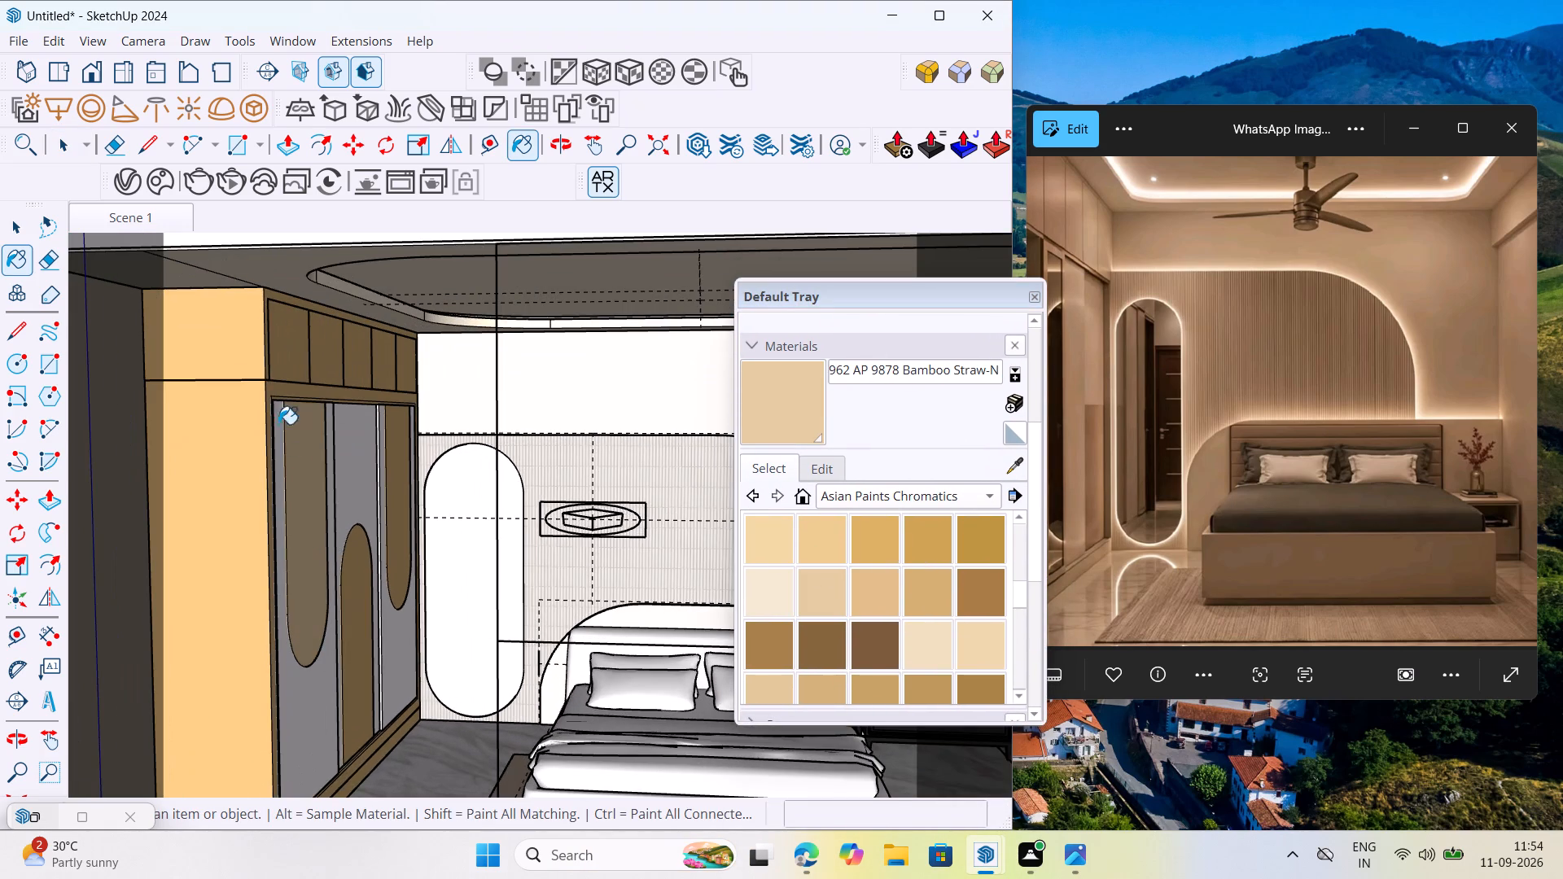
pyautogui.scroll(3, 278, 431)
pyautogui.click(287, 317)
pyautogui.click(331, 318)
pyautogui.click(377, 334)
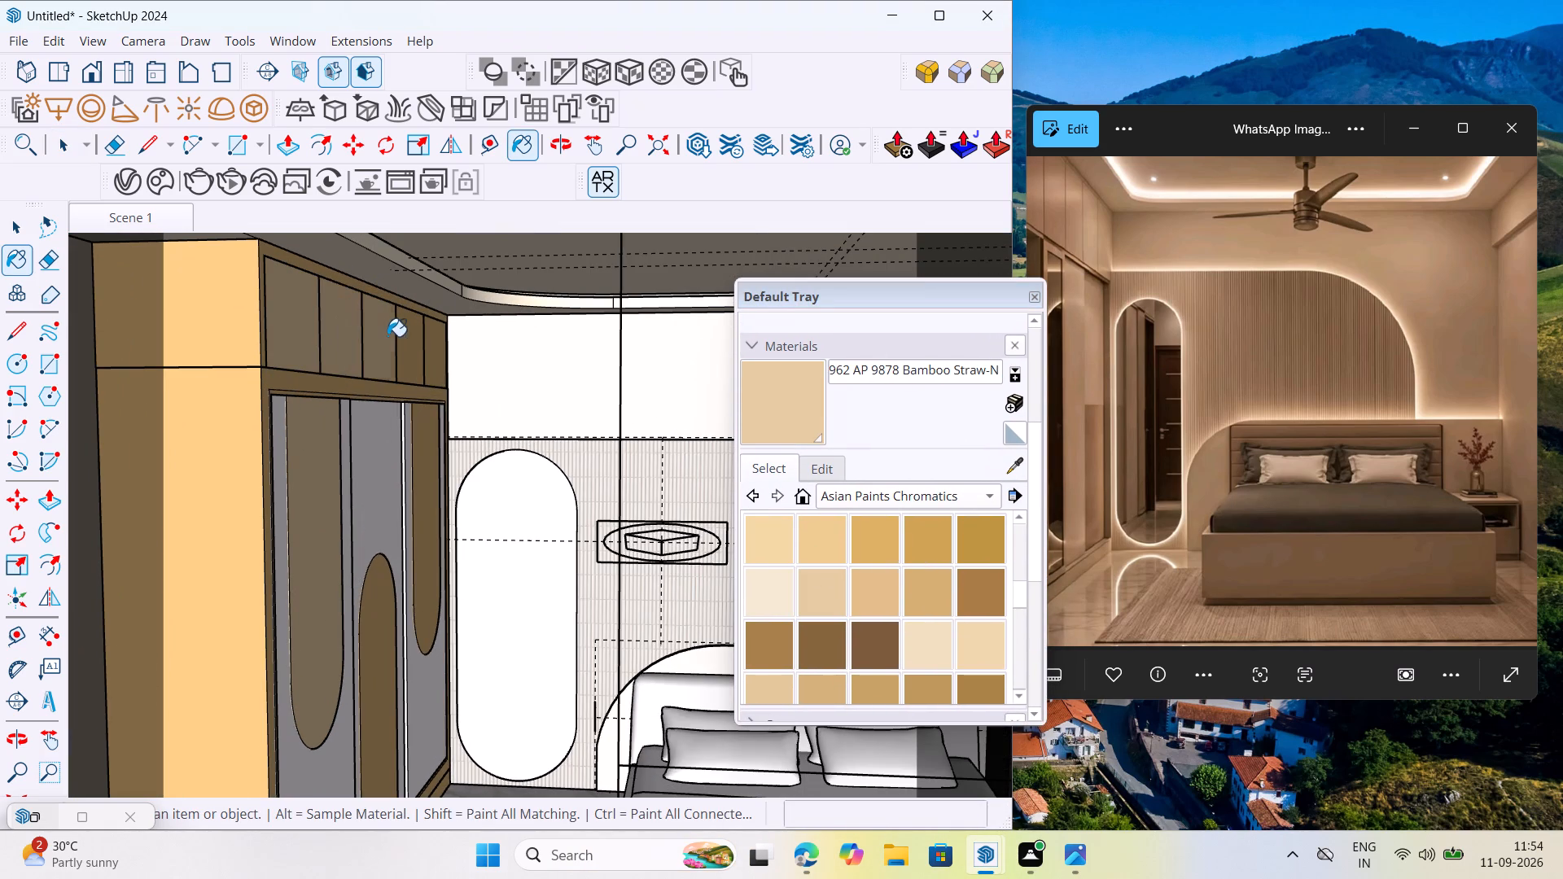
pyautogui.click(412, 342)
pyautogui.click(438, 350)
# Apply AP 9878 Bamboo Straw-N to the rounded inset panels of the wardrobe's three tall shutters.
pyautogui.scroll(5, 326, 281)
pyautogui.scroll(-6, 336, 385)
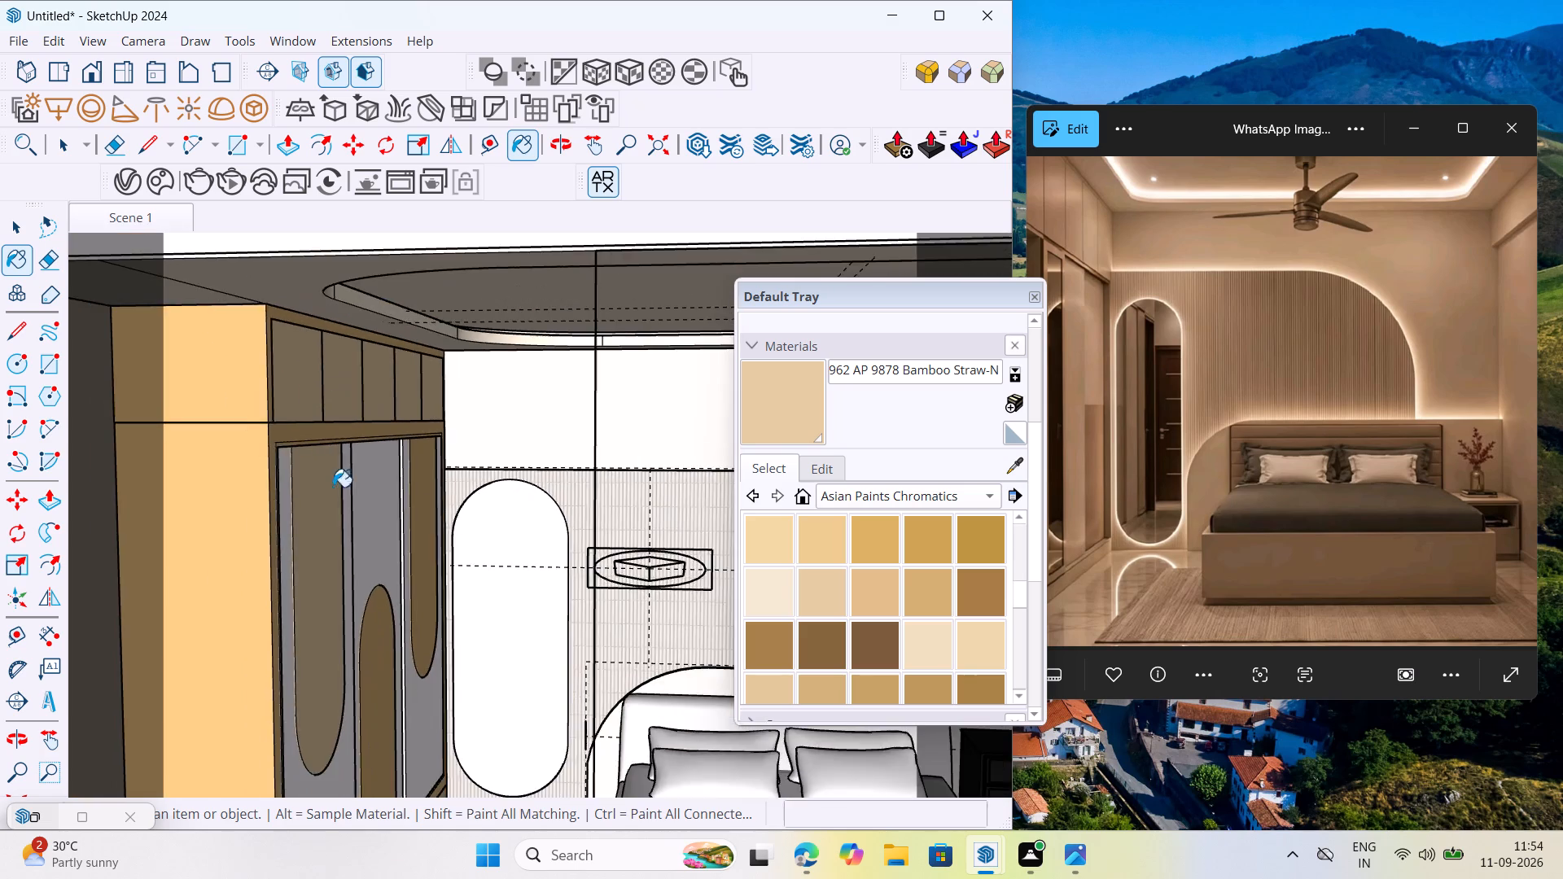
pyautogui.scroll(5, 345, 515)
pyautogui.click(326, 515)
pyautogui.scroll(-7, 245, 364)
pyautogui.scroll(6, 315, 519)
pyautogui.click(341, 636)
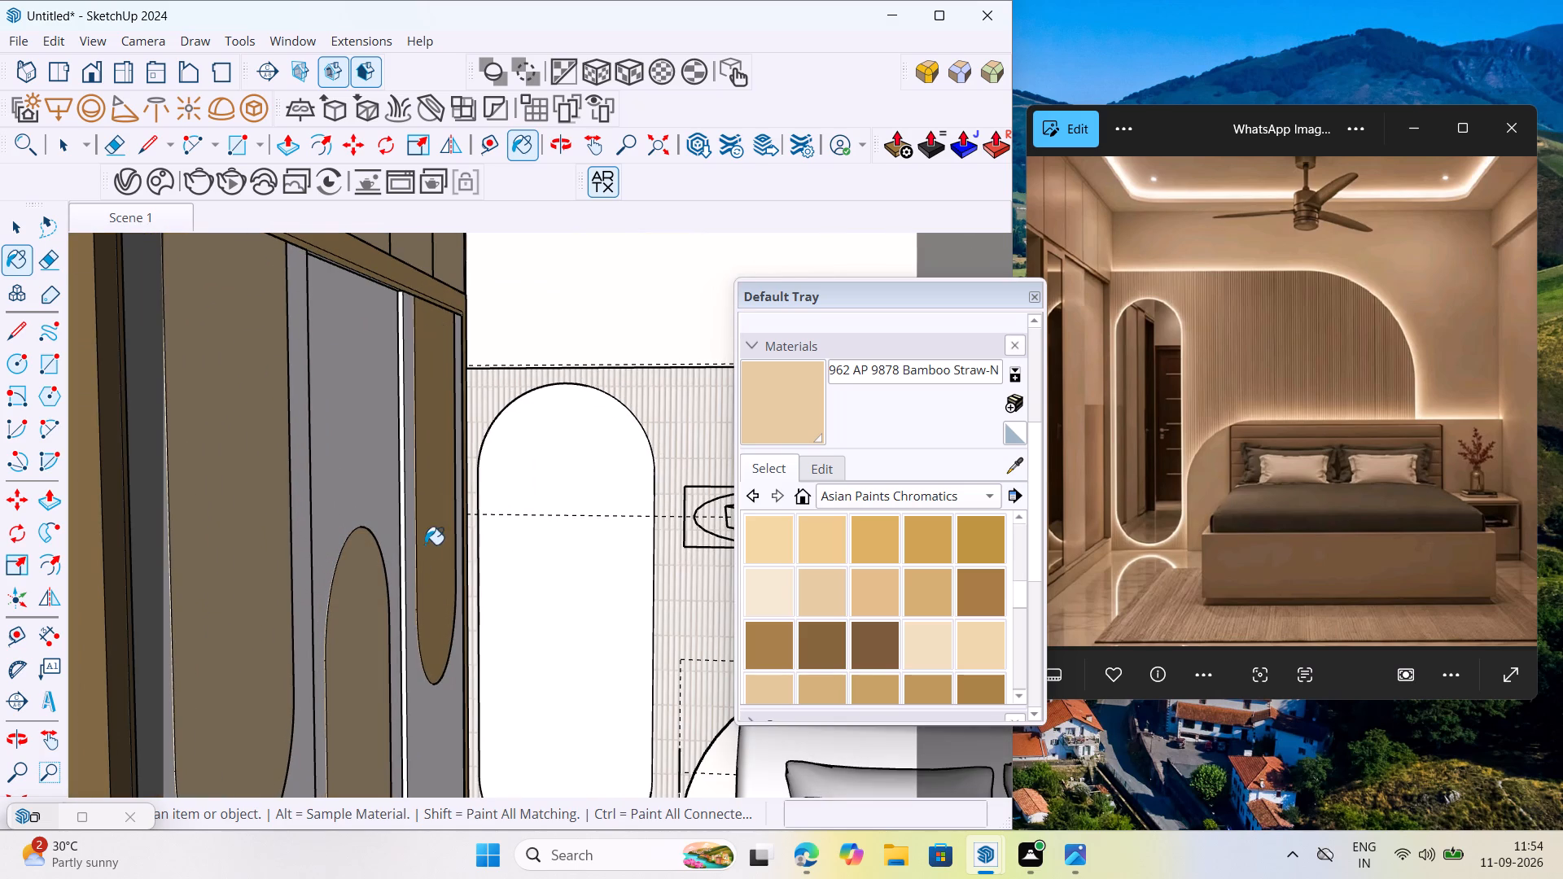
pyautogui.click(443, 521)
# Paint the lower and upper end panels of the wardrobe with AP 9878 Bamboo Straw-N.
pyautogui.scroll(-7, 424, 336)
pyautogui.click(281, 458)
pyautogui.click(258, 278)
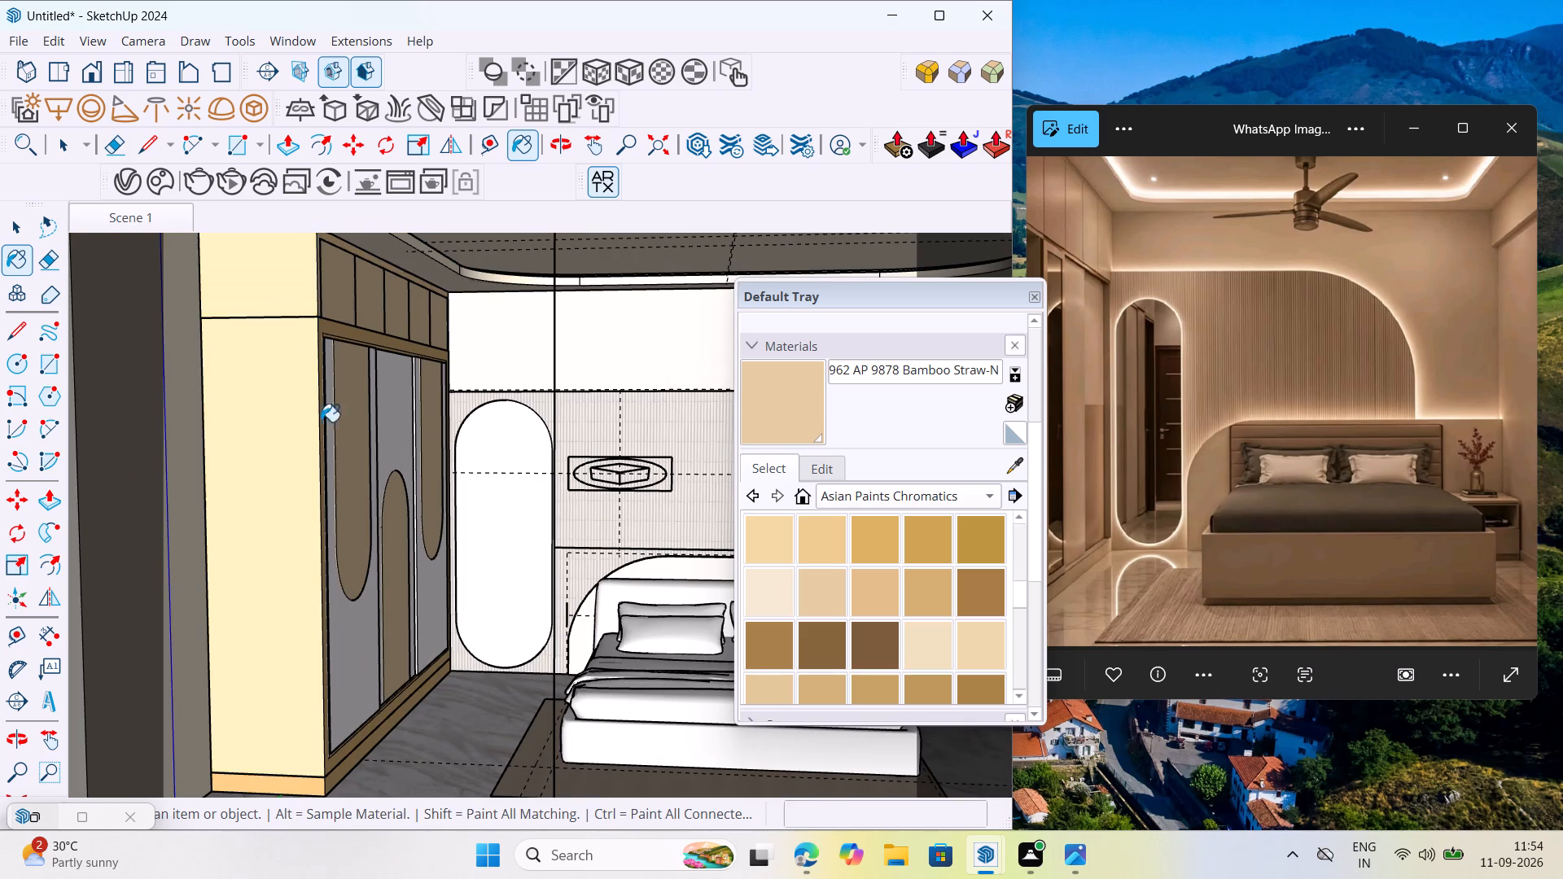
# Paint the wardrobe's frame around the tall shutters, including the bottom rail, with AP 9878 Bamboo Straw-N.
pyautogui.scroll(14, 318, 539)
pyautogui.click(338, 548)
pyautogui.scroll(-15, 247, 495)
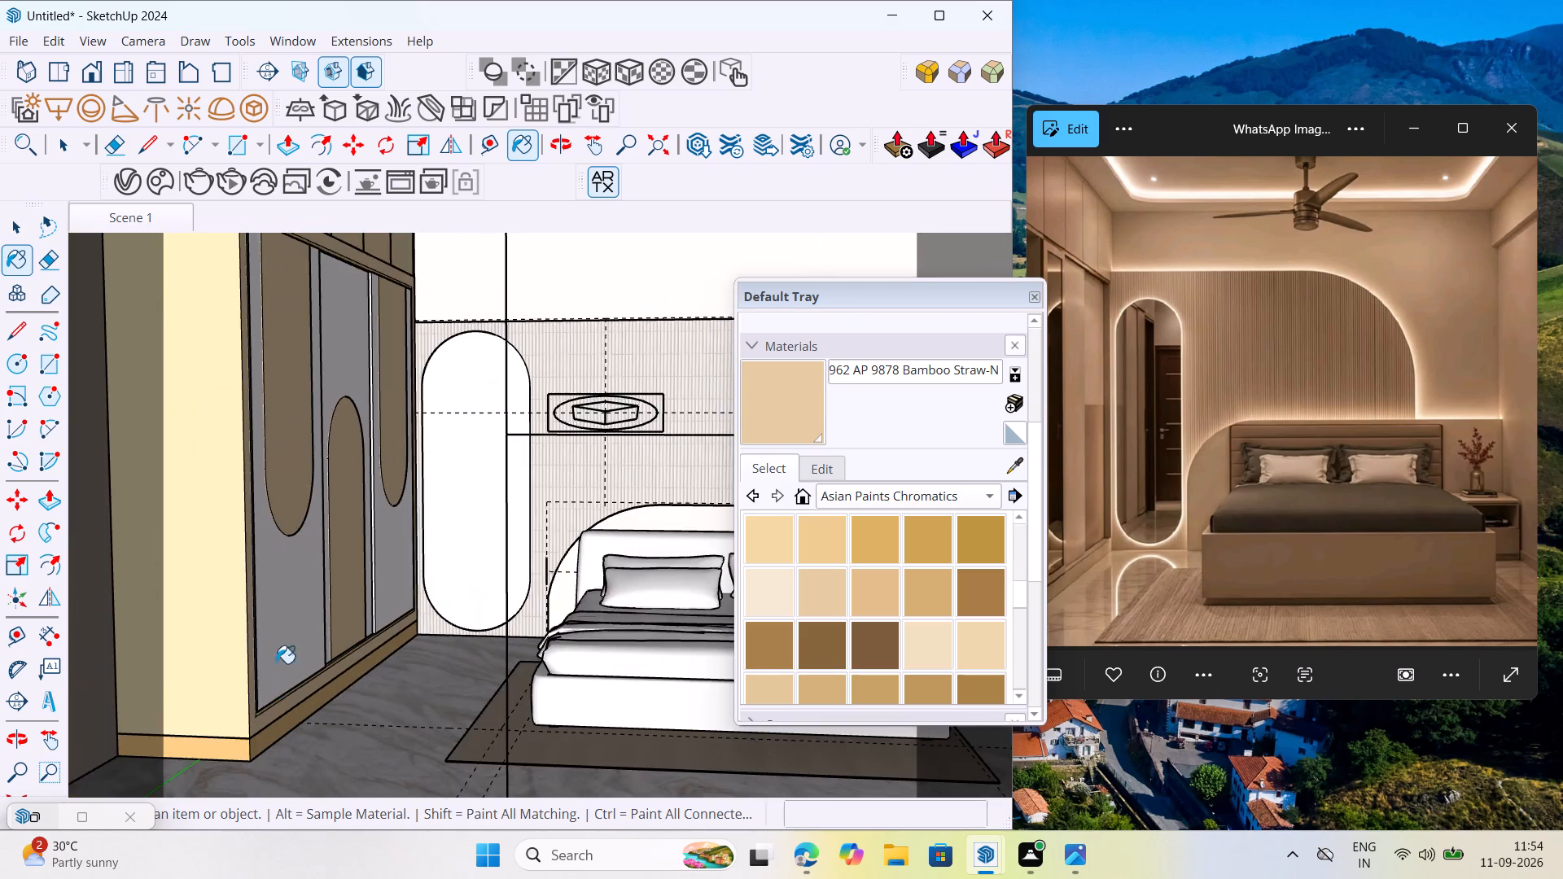
pyautogui.scroll(7, 281, 754)
pyautogui.click(286, 711)
pyautogui.scroll(10, 278, 676)
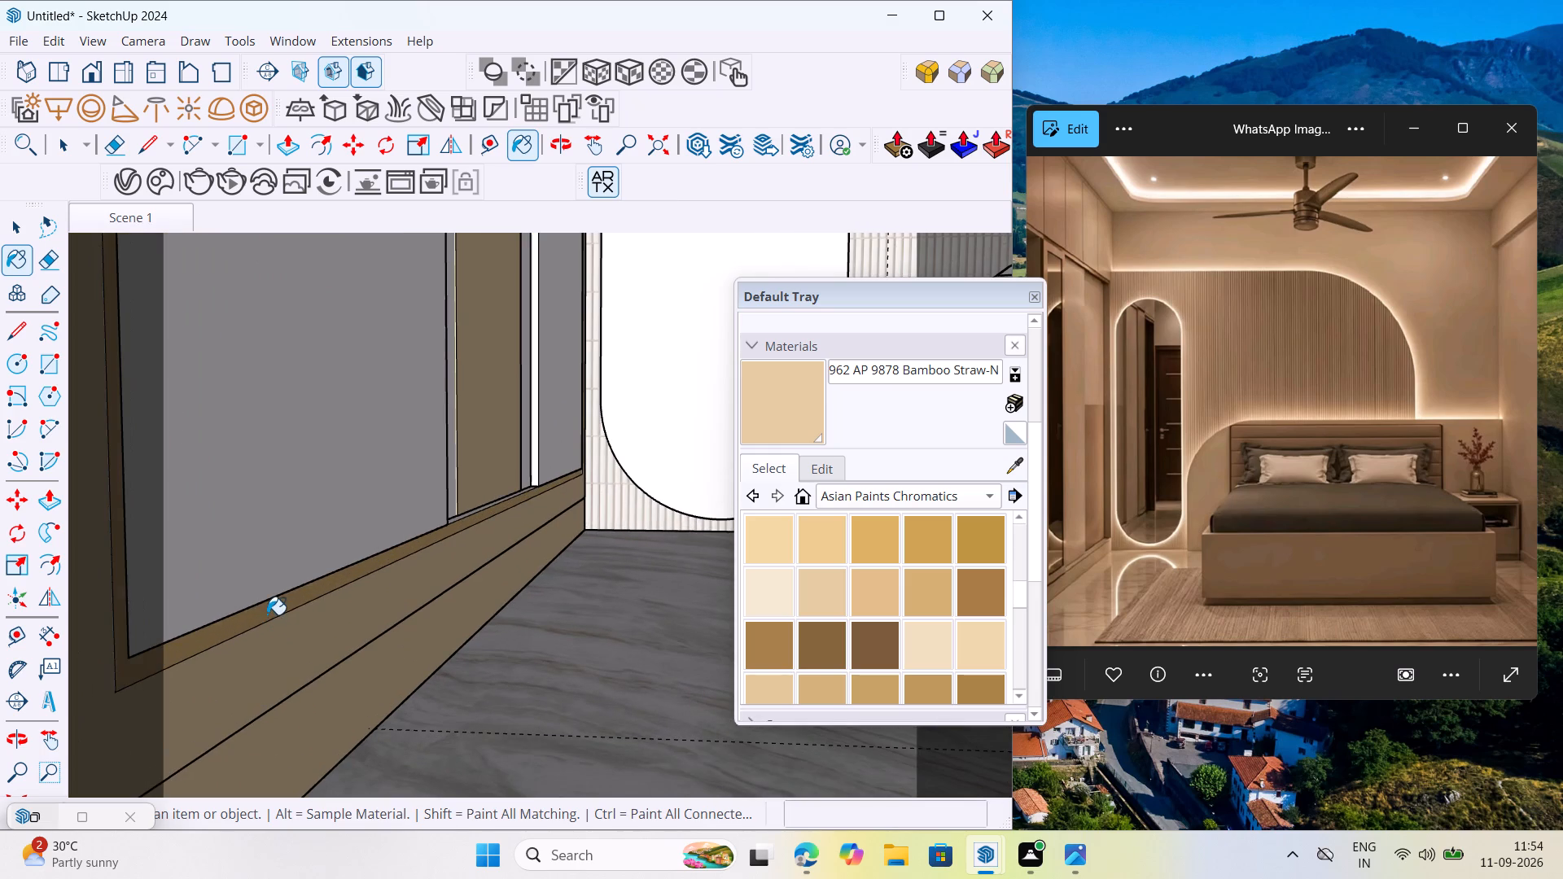
pyautogui.click(267, 614)
pyautogui.scroll(-7, 284, 585)
pyautogui.moveTo(379, 601); pyautogui.dragTo(261, 627, button='middle')
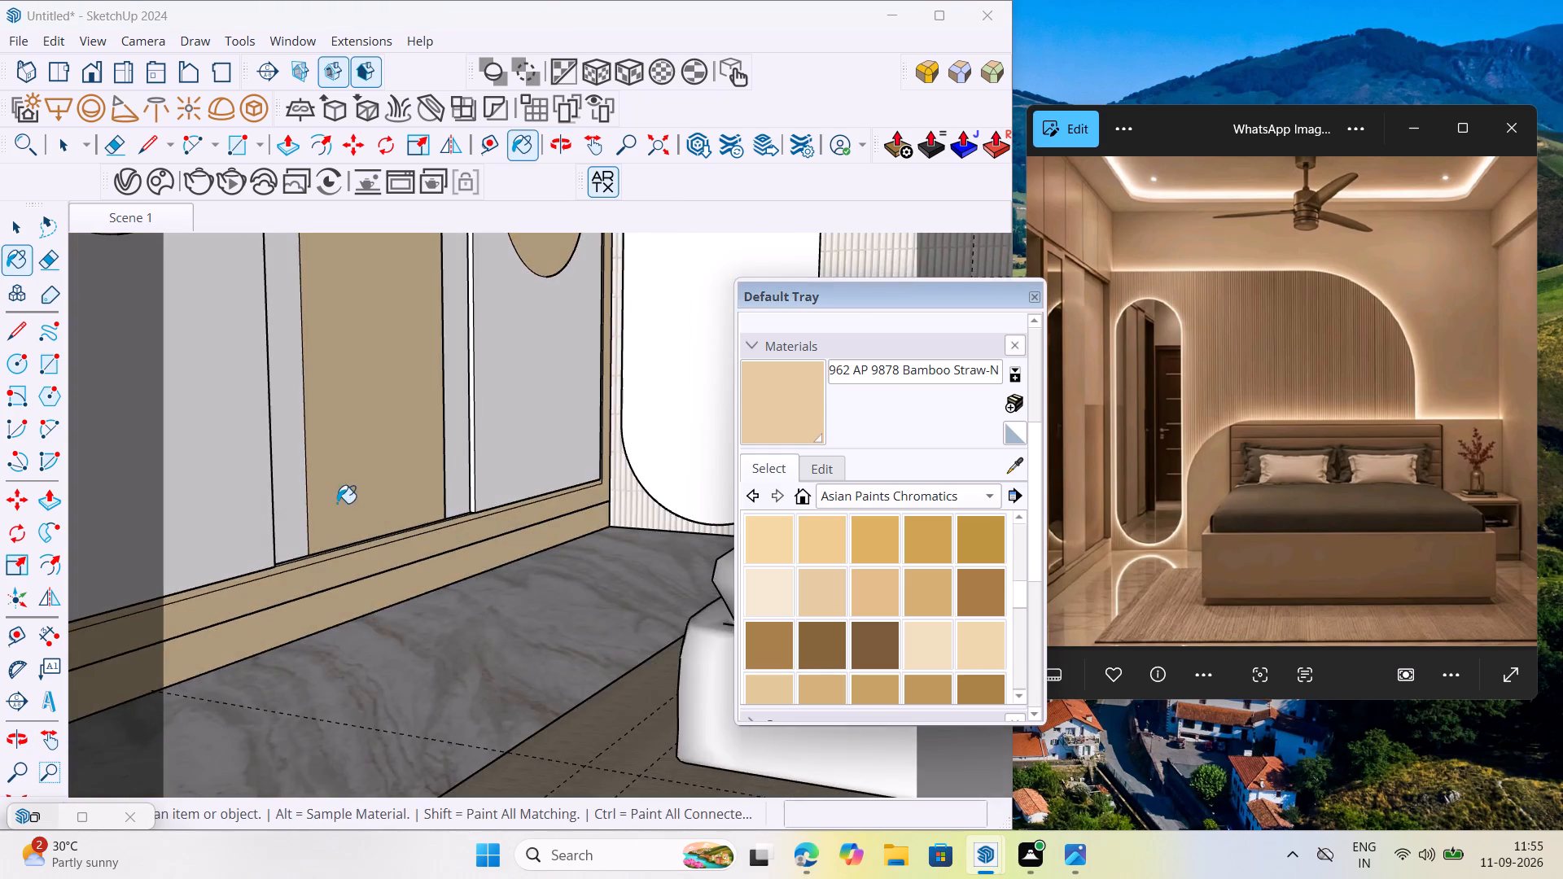
pyautogui.scroll(7, 337, 503)
pyautogui.moveTo(337, 575); pyautogui.dragTo(359, 623, button='middle')
pyautogui.scroll(5, 439, 676)
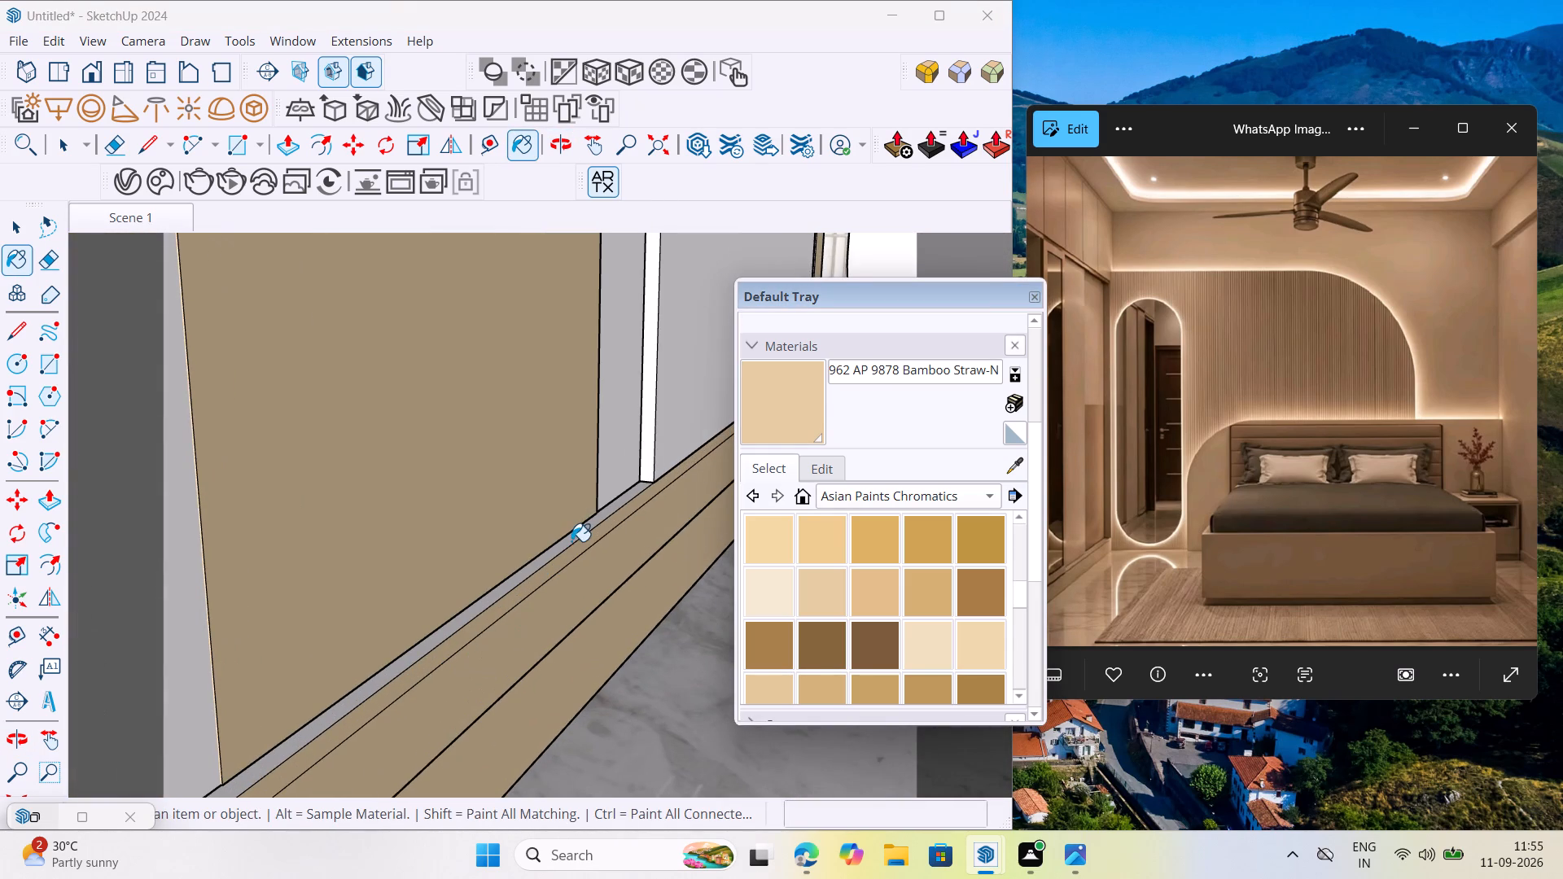
pyautogui.click(571, 541)
# Run an interactive V-Ray render of Scene 1, compare it with the reference image, and stop and close the render.
pyautogui.scroll(-14, 415, 514)
pyautogui.moveTo(468, 588); pyautogui.dragTo(256, 579, button='middle')
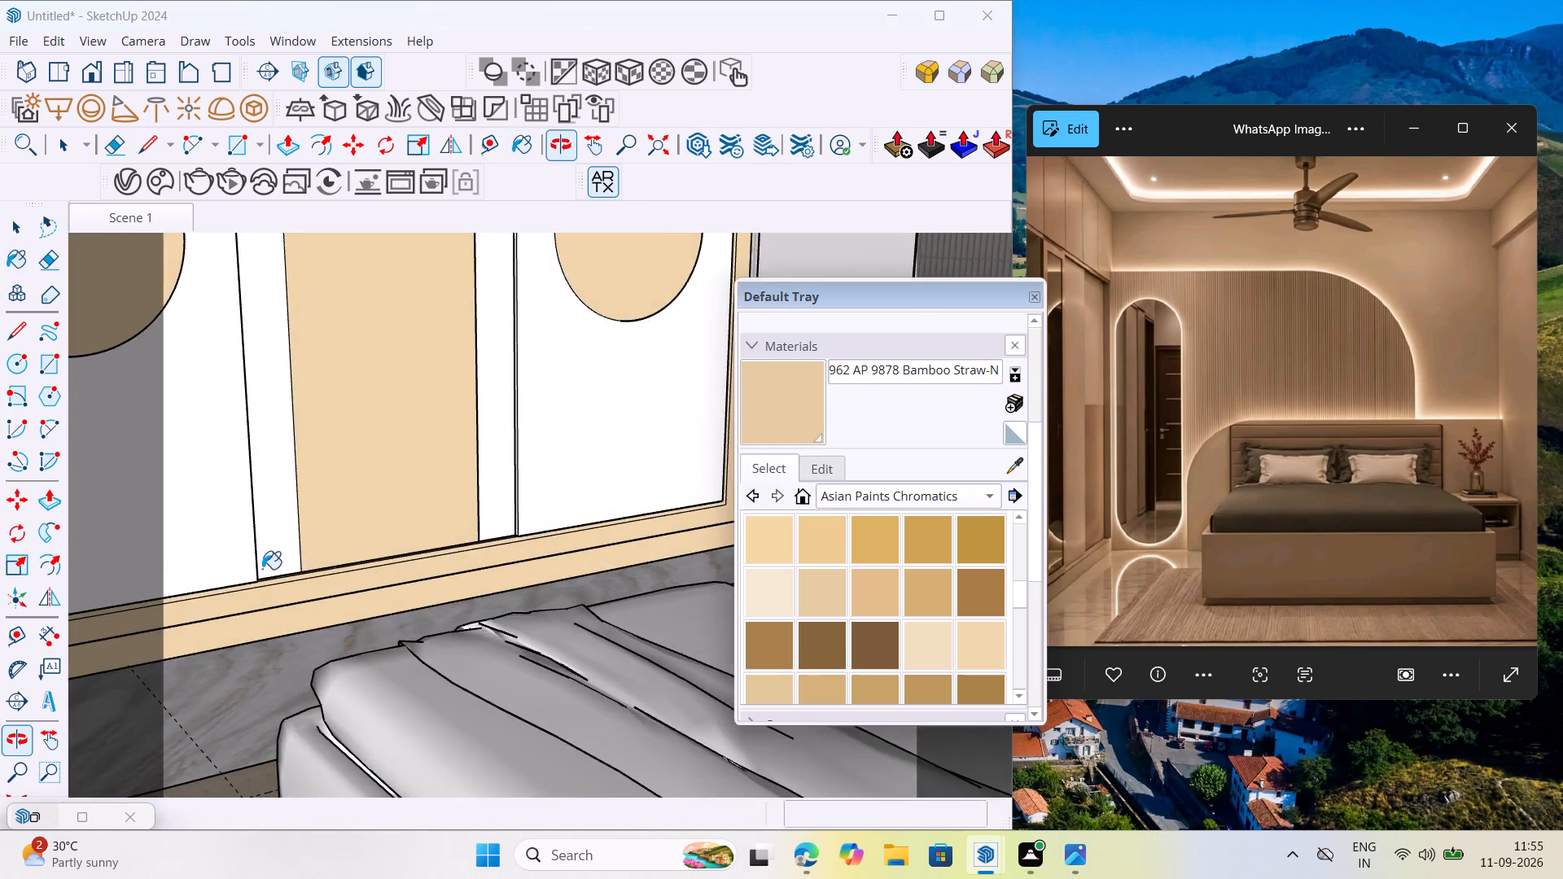
pyautogui.scroll(-7, 296, 585)
pyautogui.click(20, 788)
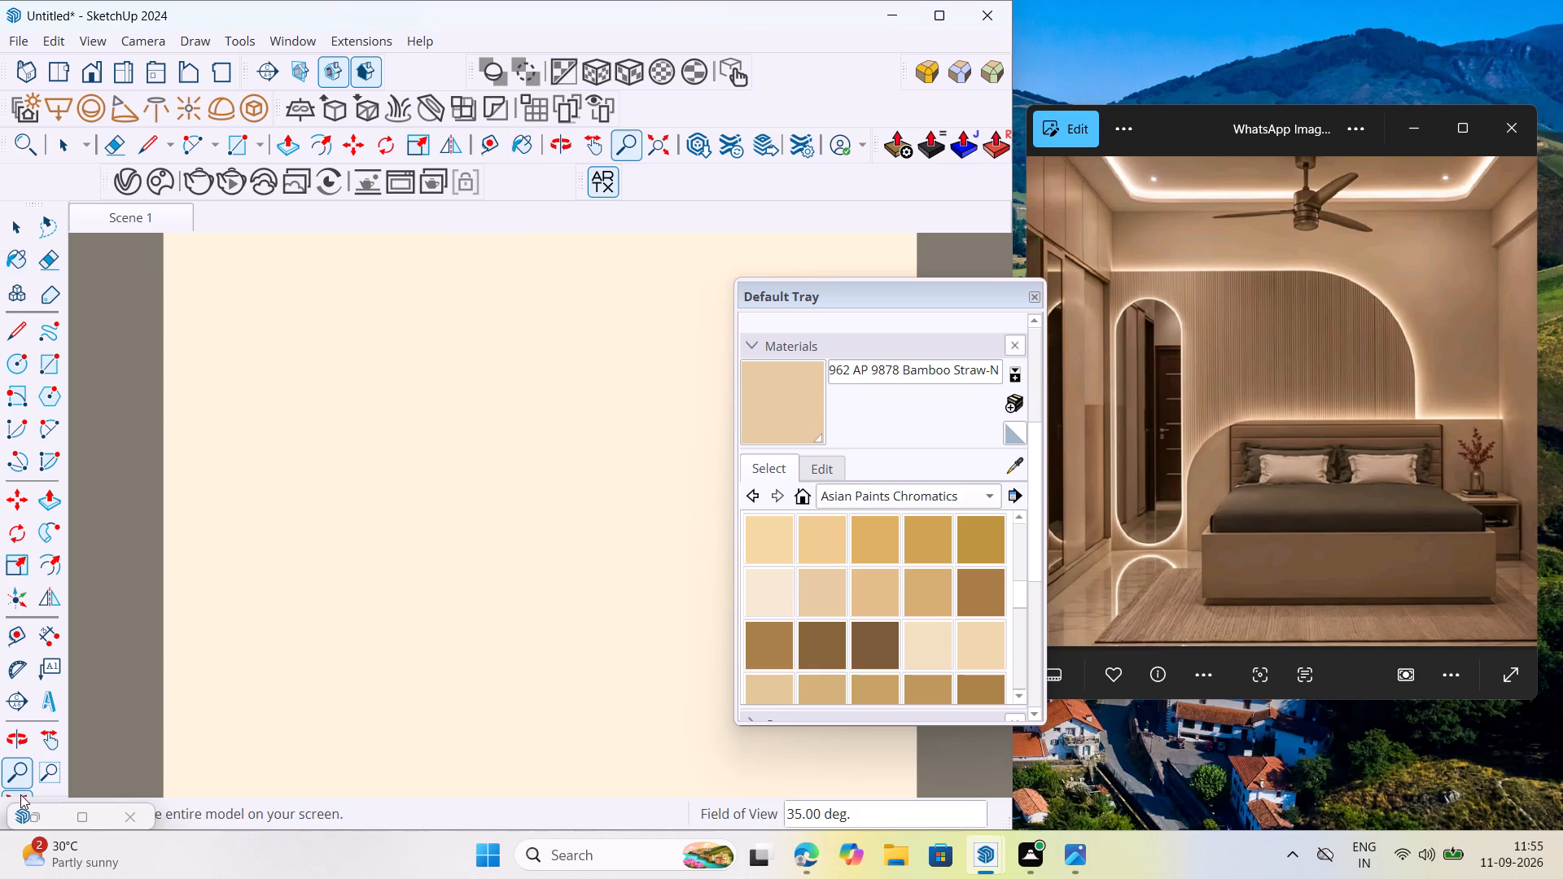
pyautogui.click(20, 797)
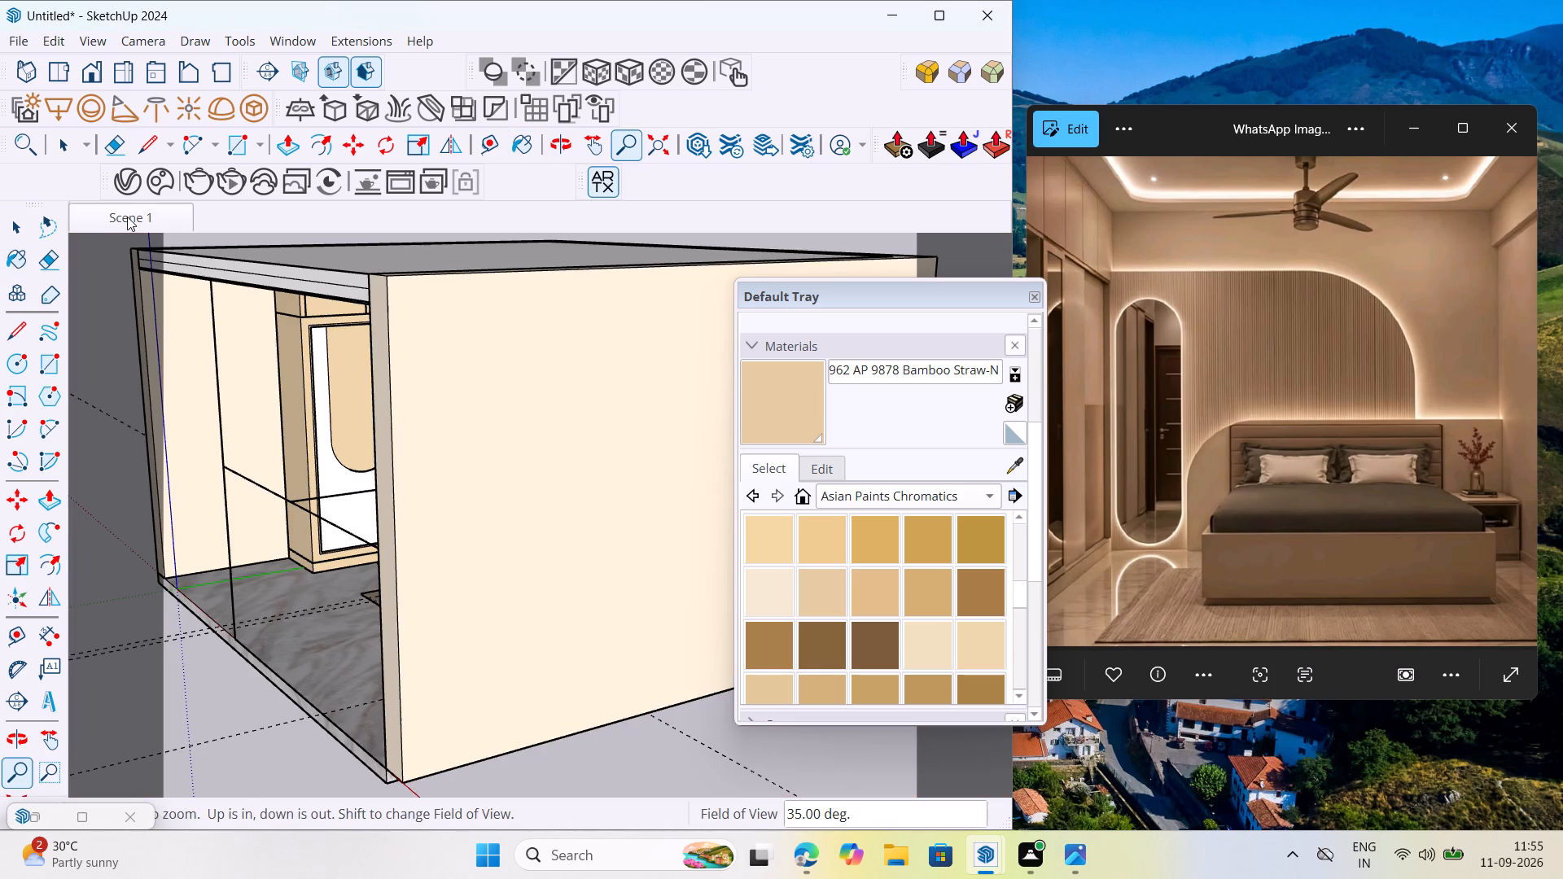
pyautogui.click(127, 218)
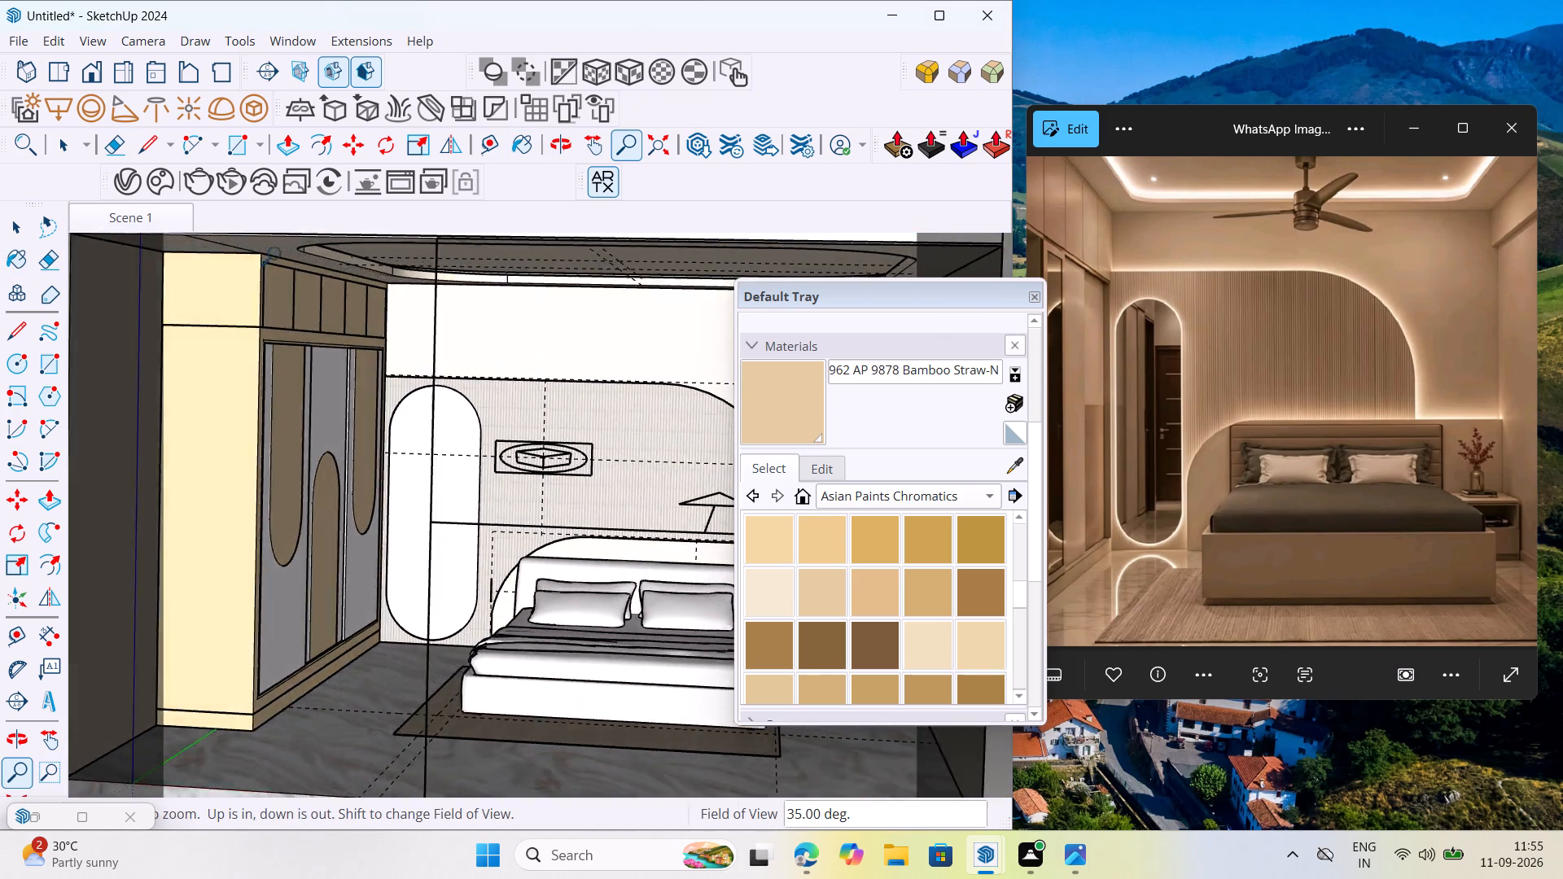
pyautogui.click(223, 178)
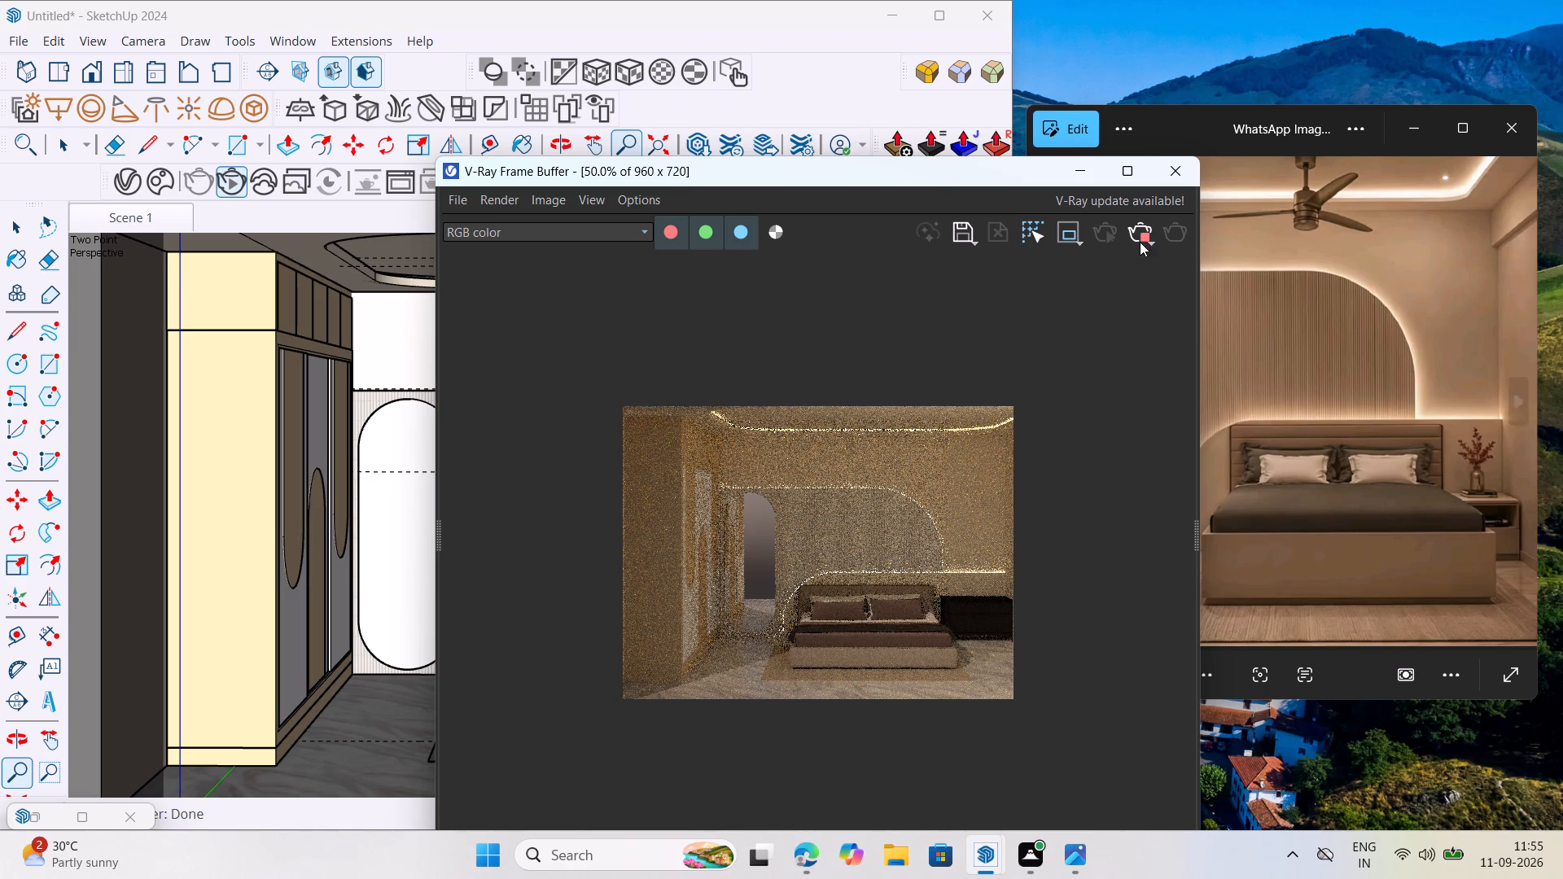
pyautogui.moveTo(988, 175); pyautogui.dragTo(826, 190)
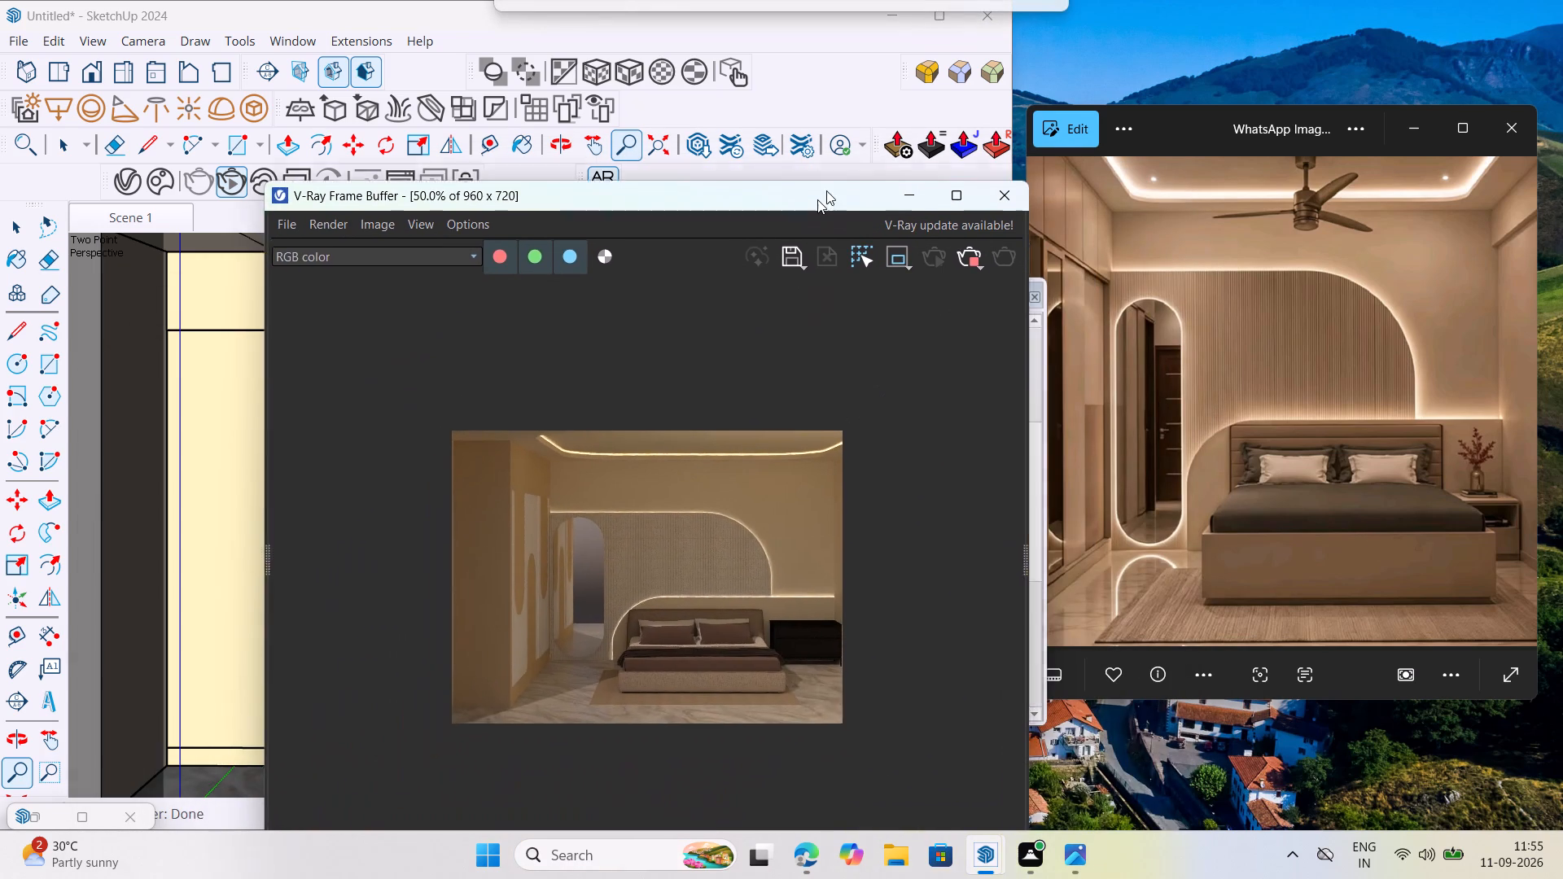
pyautogui.moveTo(826, 190); pyautogui.dragTo(799, 177)
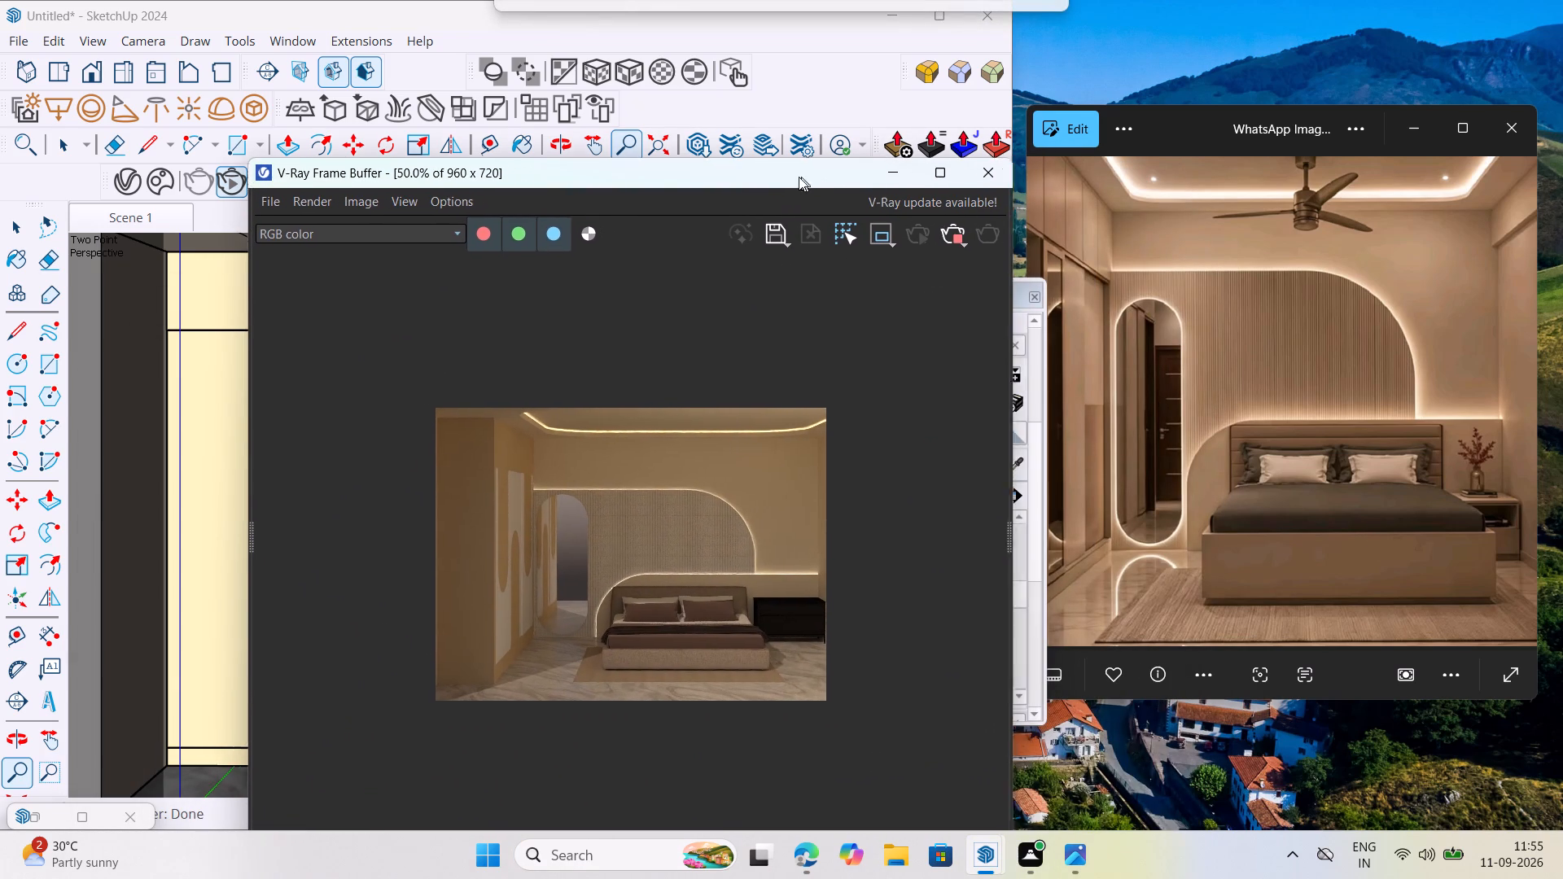
pyautogui.moveTo(799, 177); pyautogui.dragTo(659, 187)
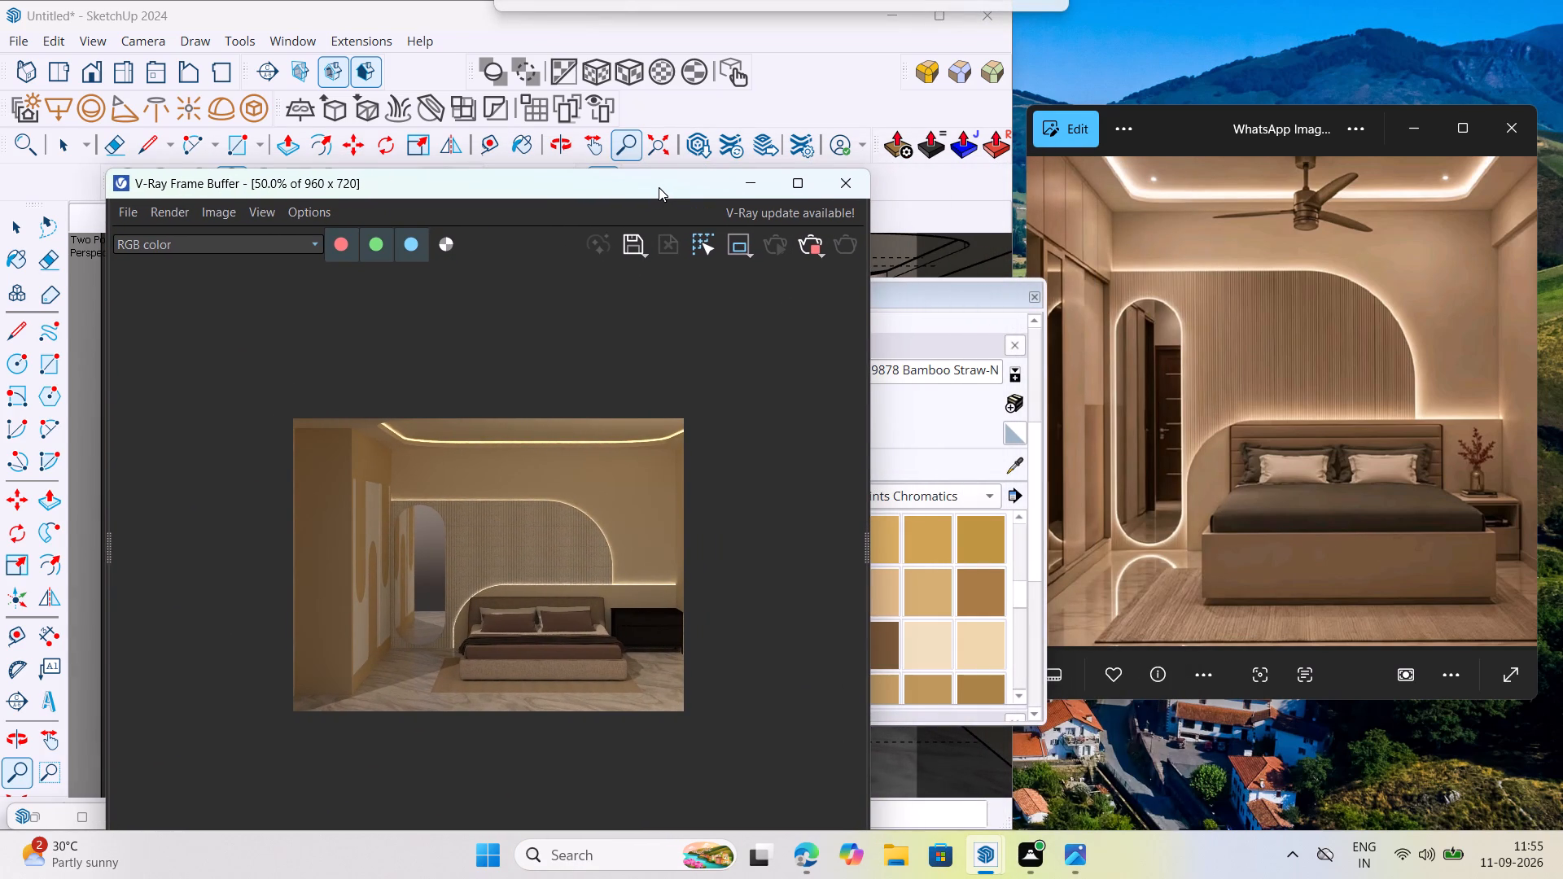
pyautogui.moveTo(659, 187); pyautogui.dragTo(669, 189)
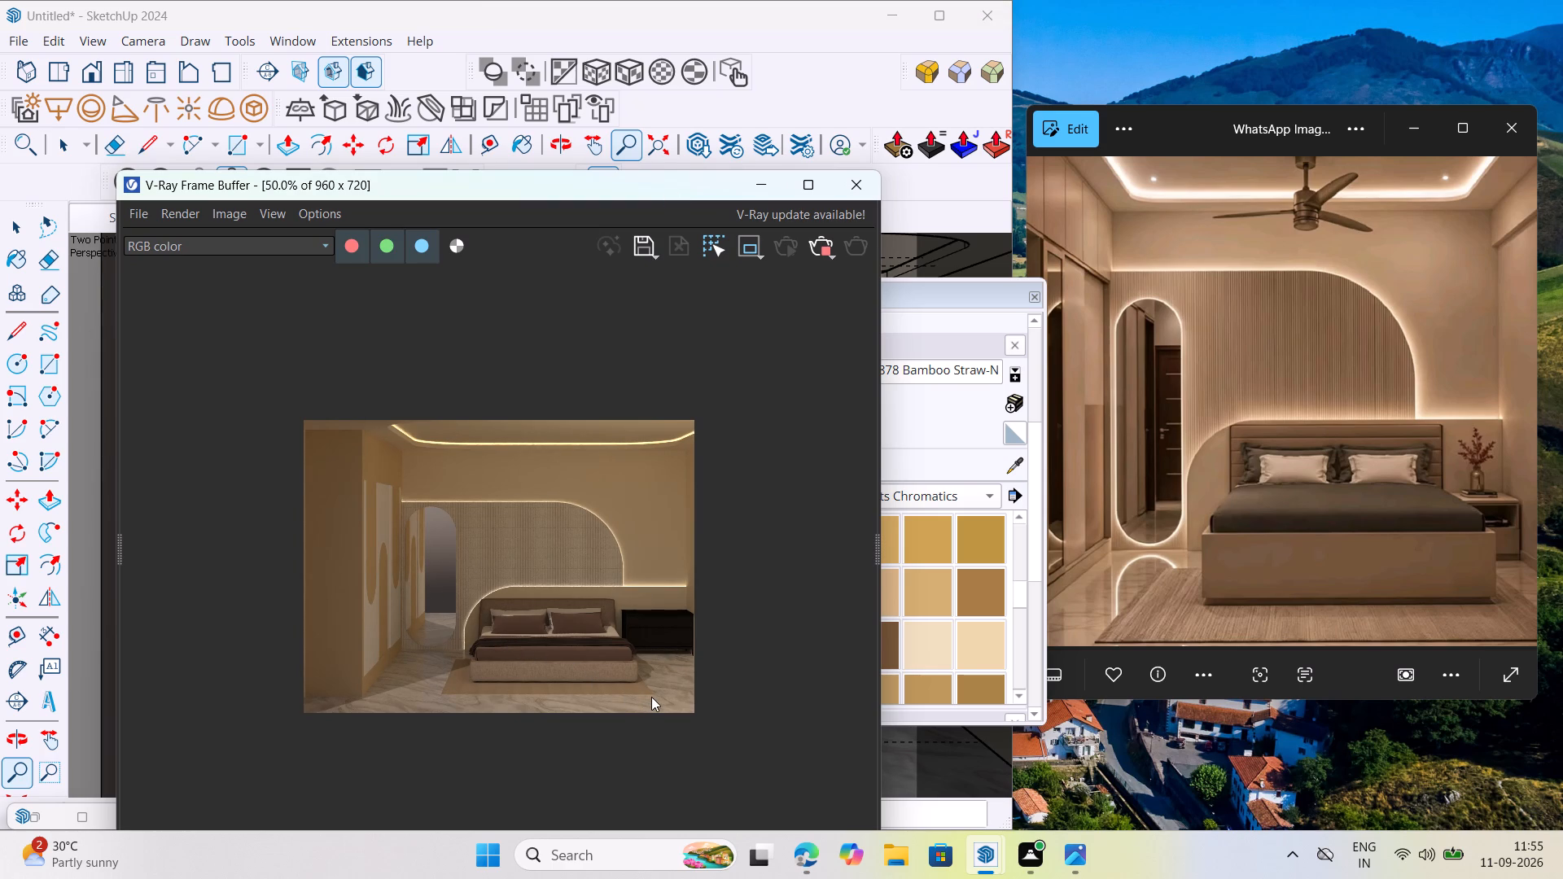
pyautogui.click(830, 251)
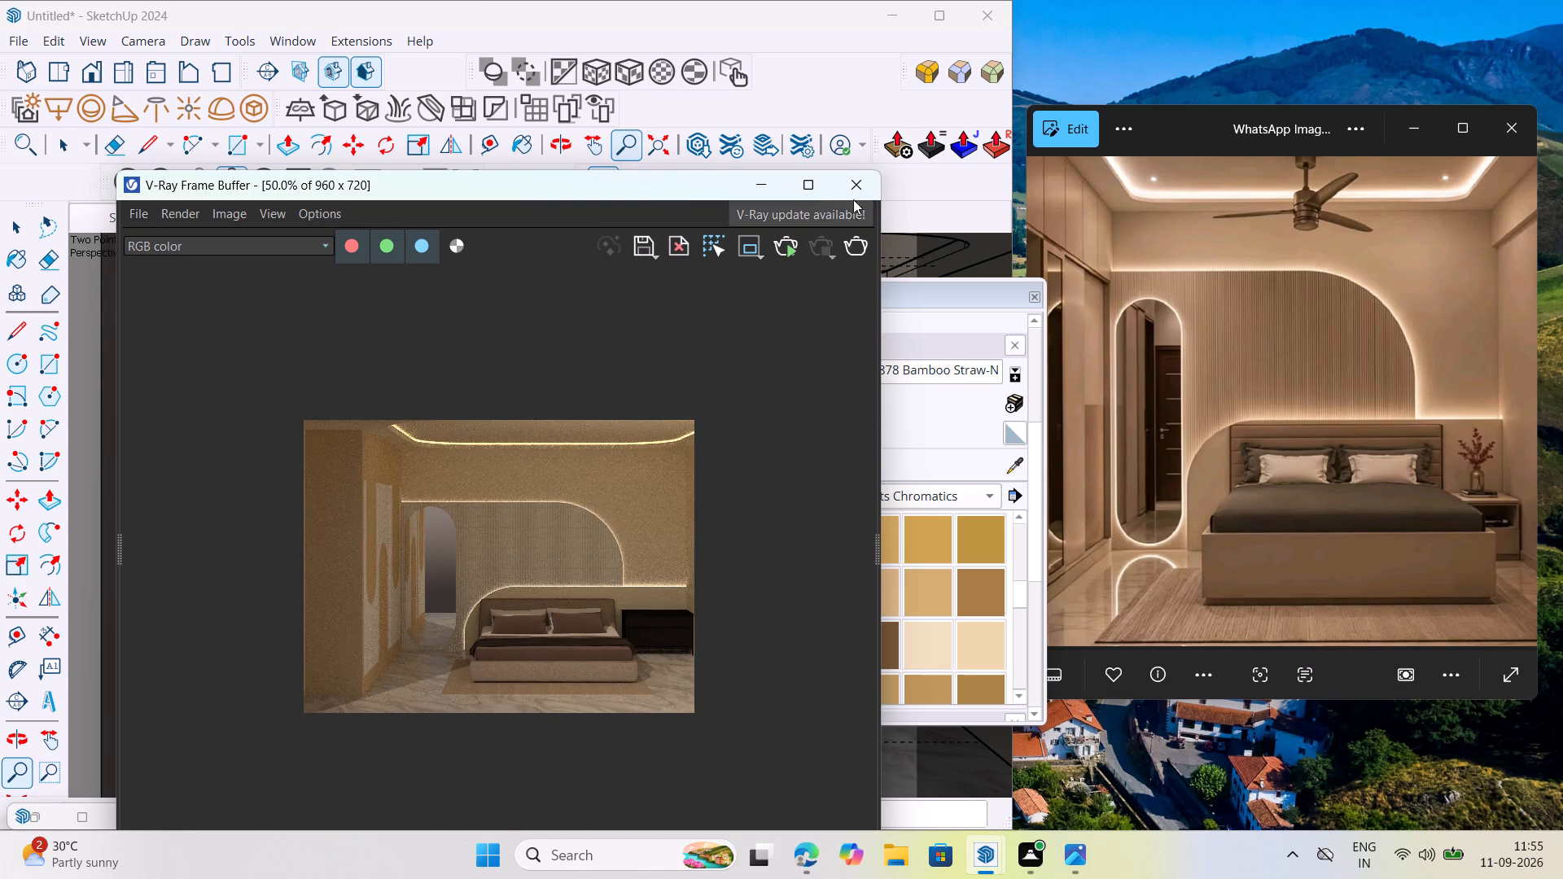
pyautogui.click(858, 190)
# Delete the black two-drawer bedside table beside the bed.
pyautogui.scroll(-11, 616, 567)
pyautogui.scroll(11, 604, 603)
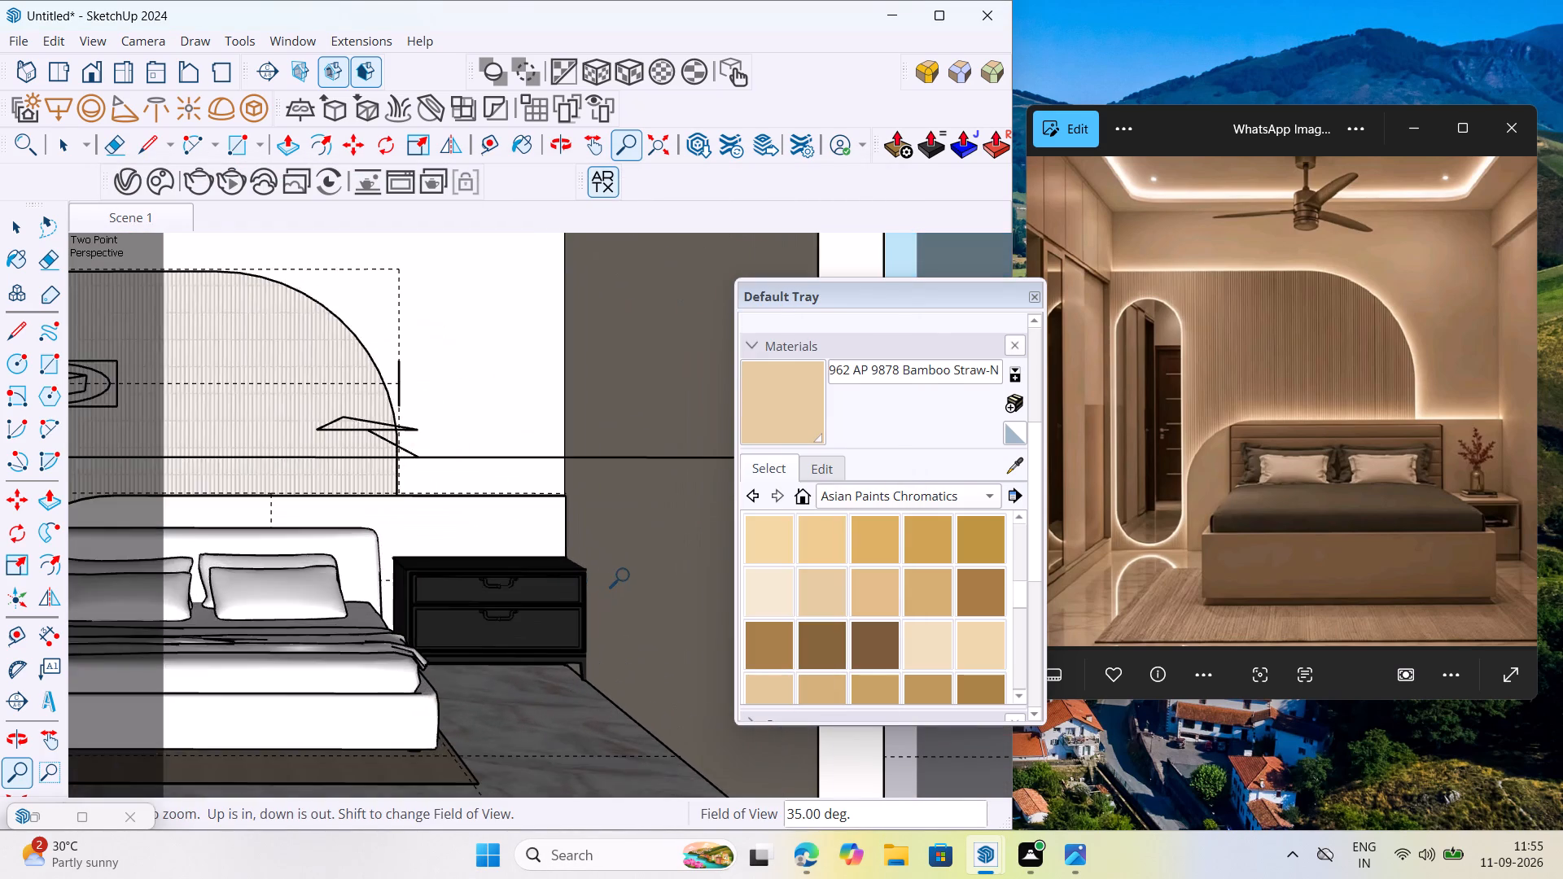
pyautogui.scroll(7, 627, 576)
pyautogui.press('space')
pyautogui.click(557, 565)
pyautogui.press('Delete')
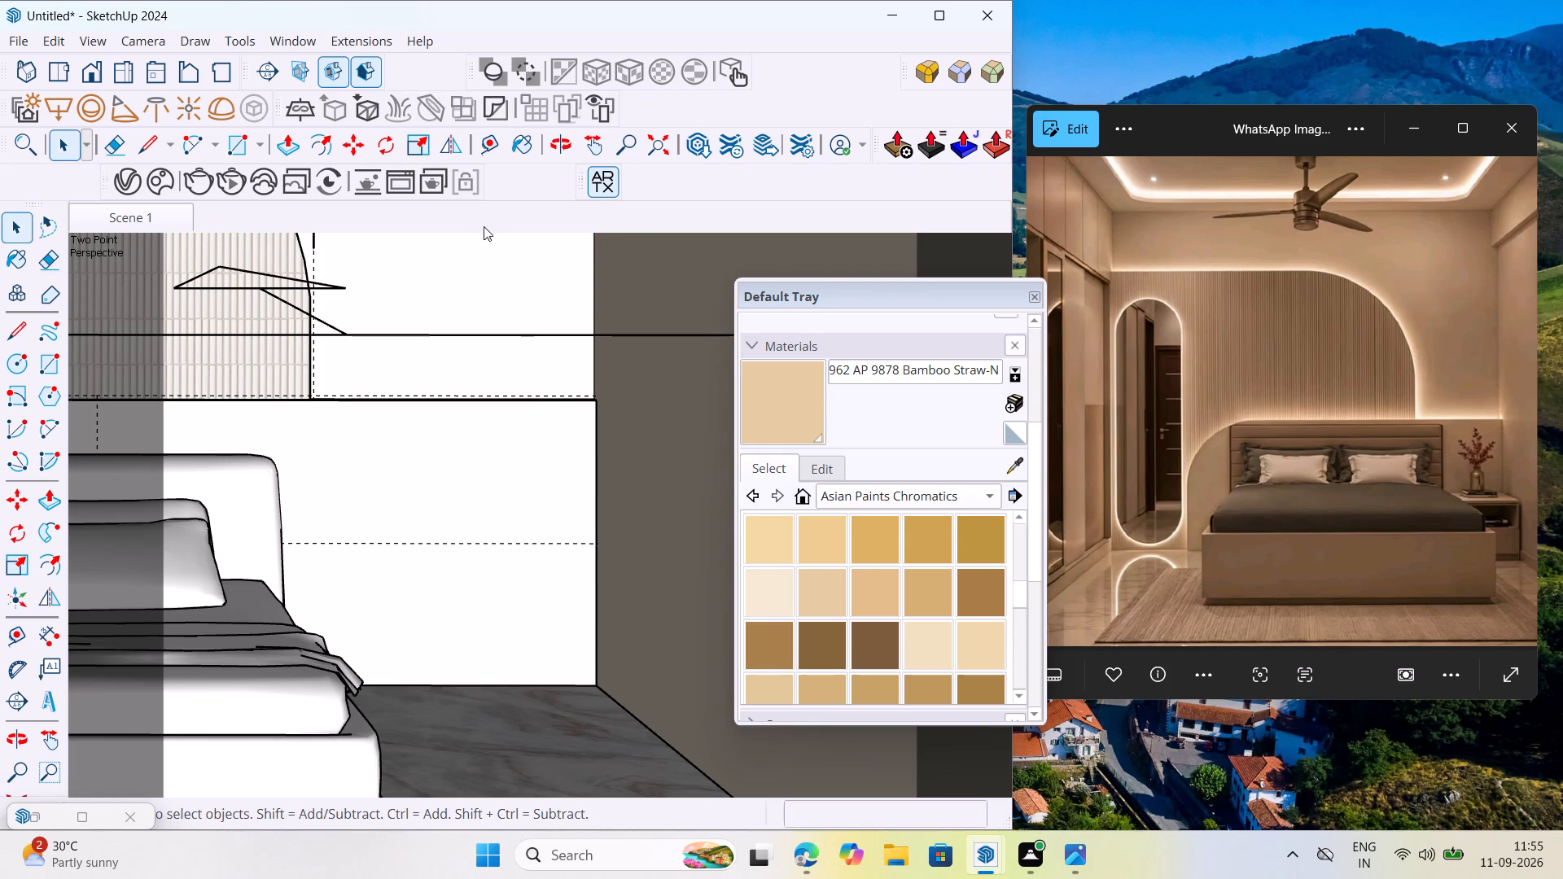
# Browse the 3D Warehouse results for BEDROOM TABLE to find a bedside table resembling the one in the reference image.
pyautogui.click(138, 37)
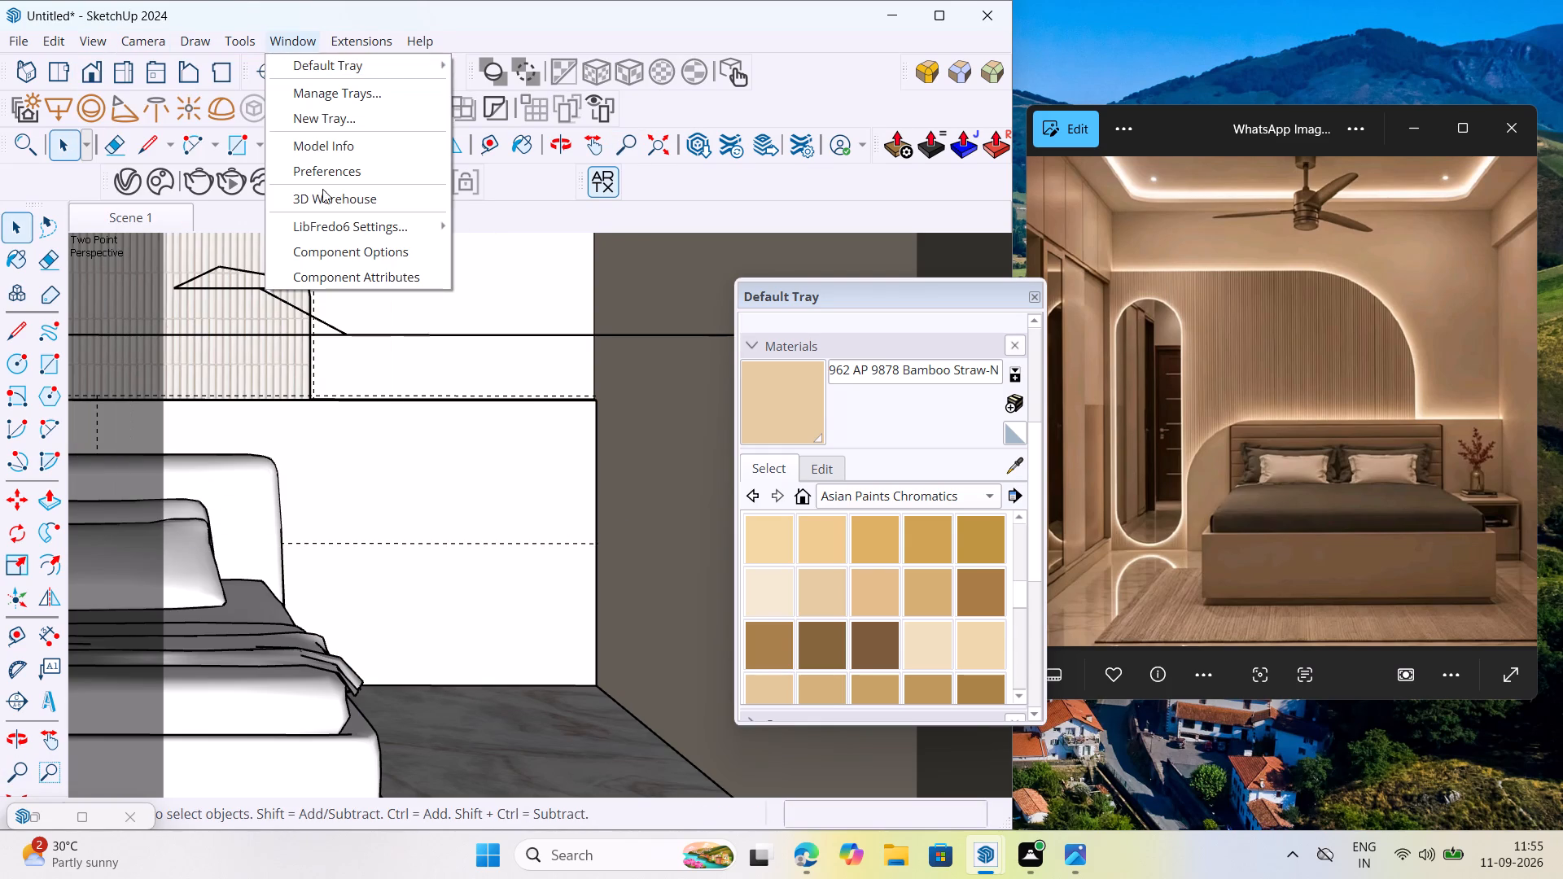
pyautogui.click(331, 199)
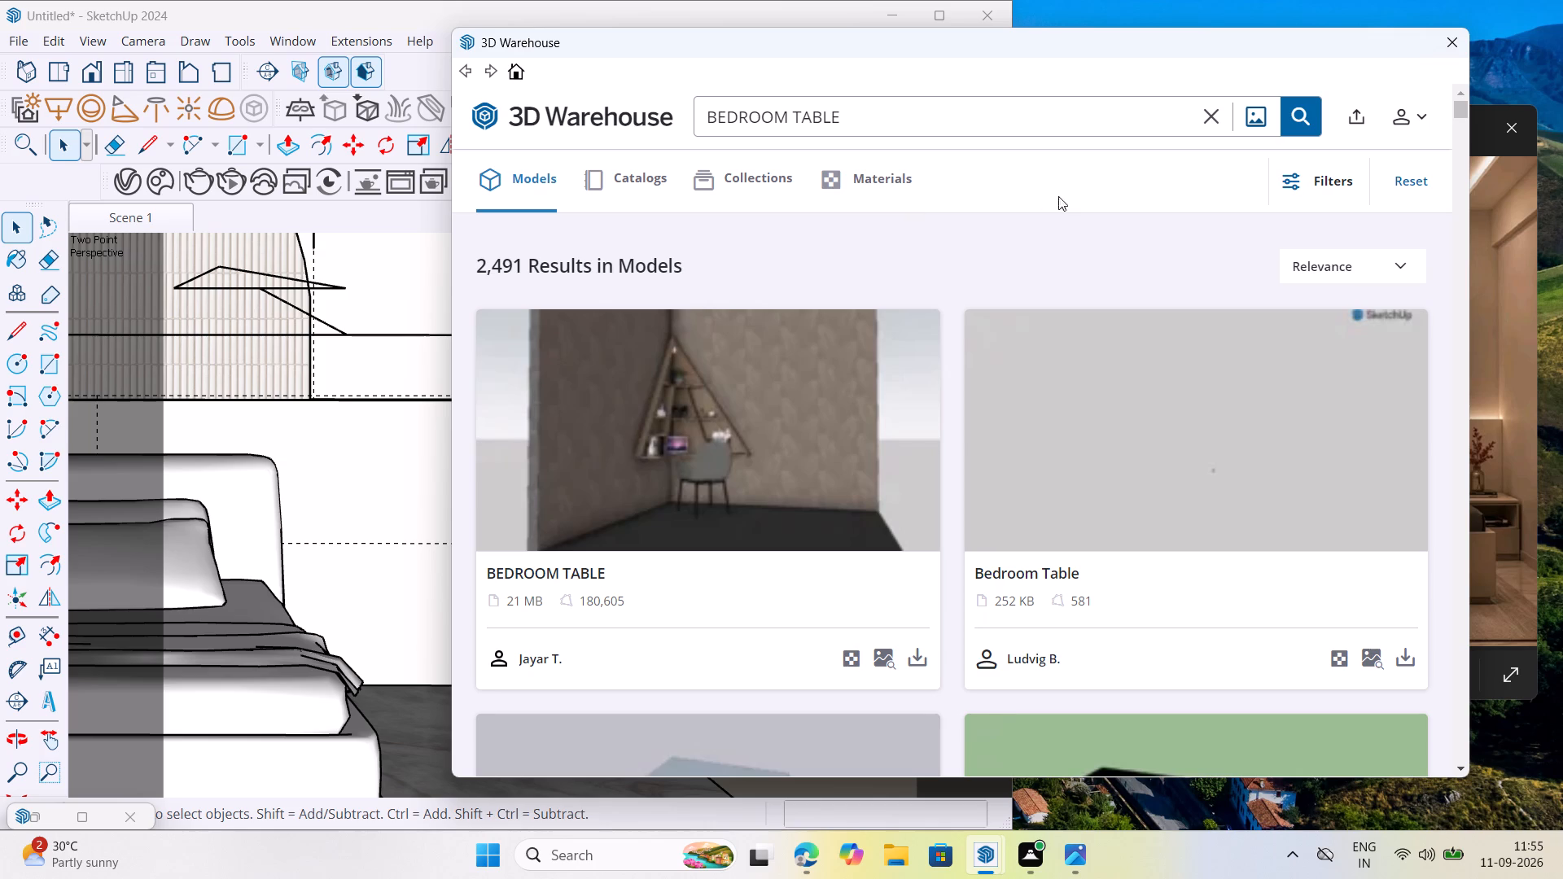
pyautogui.scroll(-4, 759, 471)
pyautogui.scroll(-4, 921, 569)
pyautogui.scroll(-5, 709, 586)
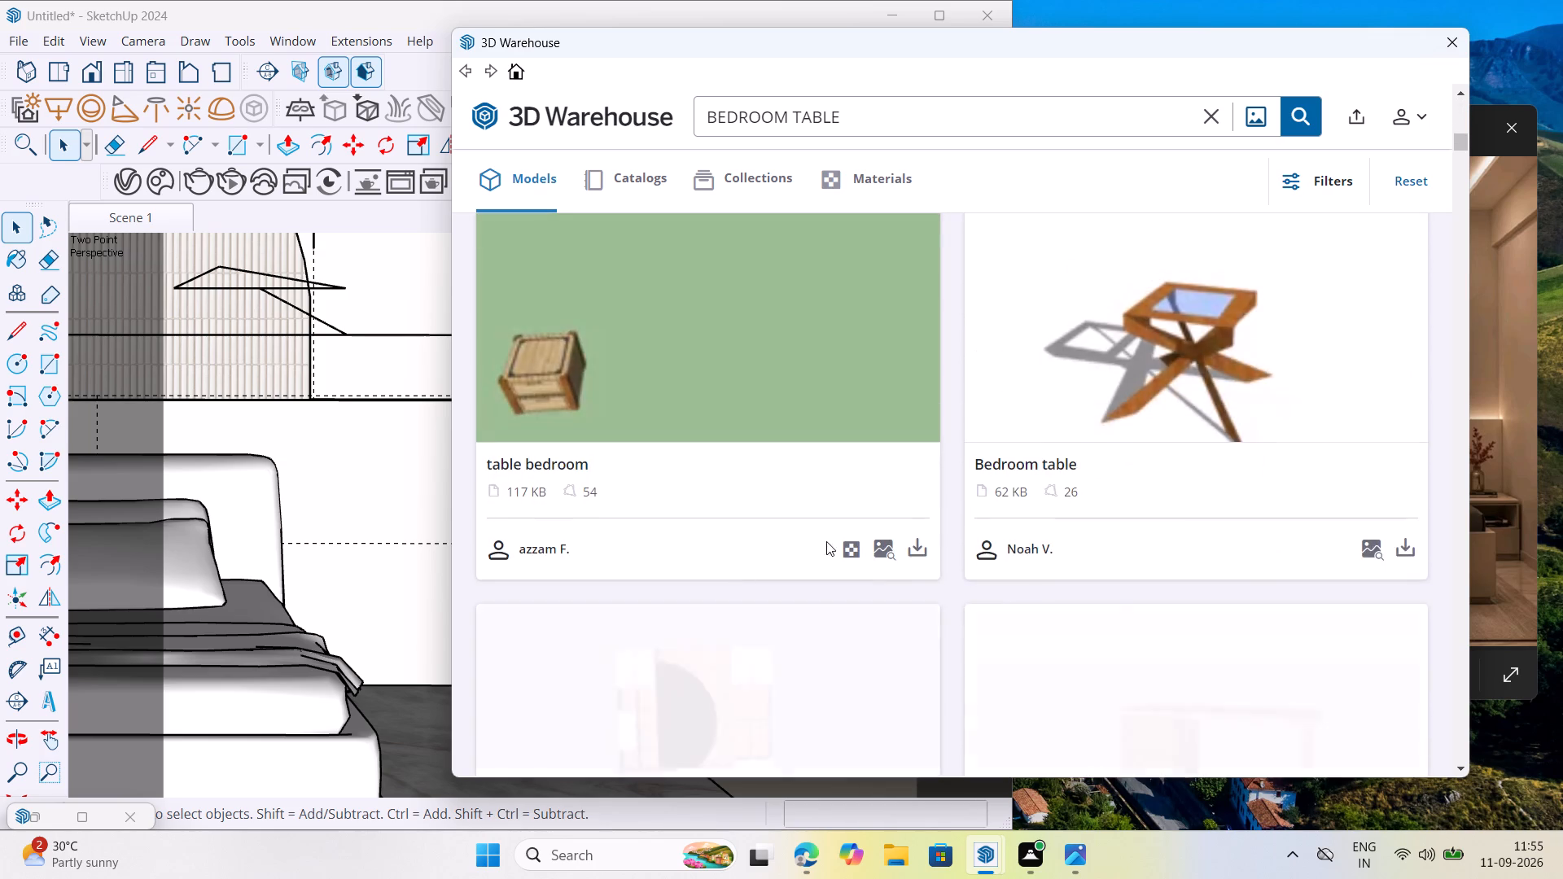
pyautogui.scroll(-5, 897, 539)
pyautogui.scroll(-3, 849, 490)
pyautogui.scroll(4, 975, 498)
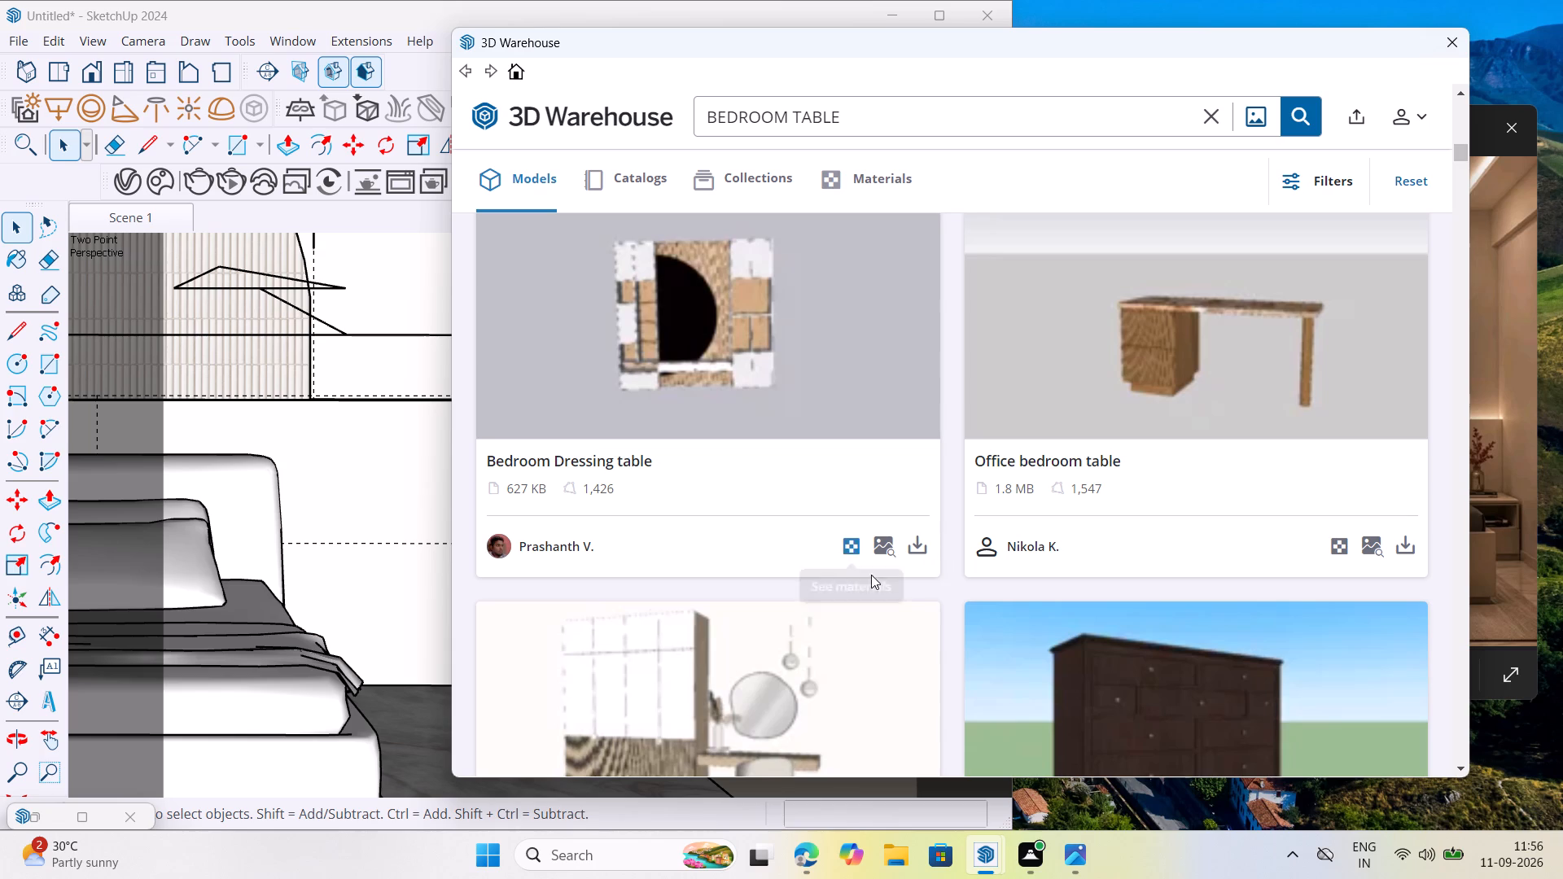
pyautogui.scroll(-5, 871, 575)
pyautogui.scroll(-4, 929, 545)
pyautogui.scroll(-3, 827, 492)
pyautogui.scroll(-4, 929, 458)
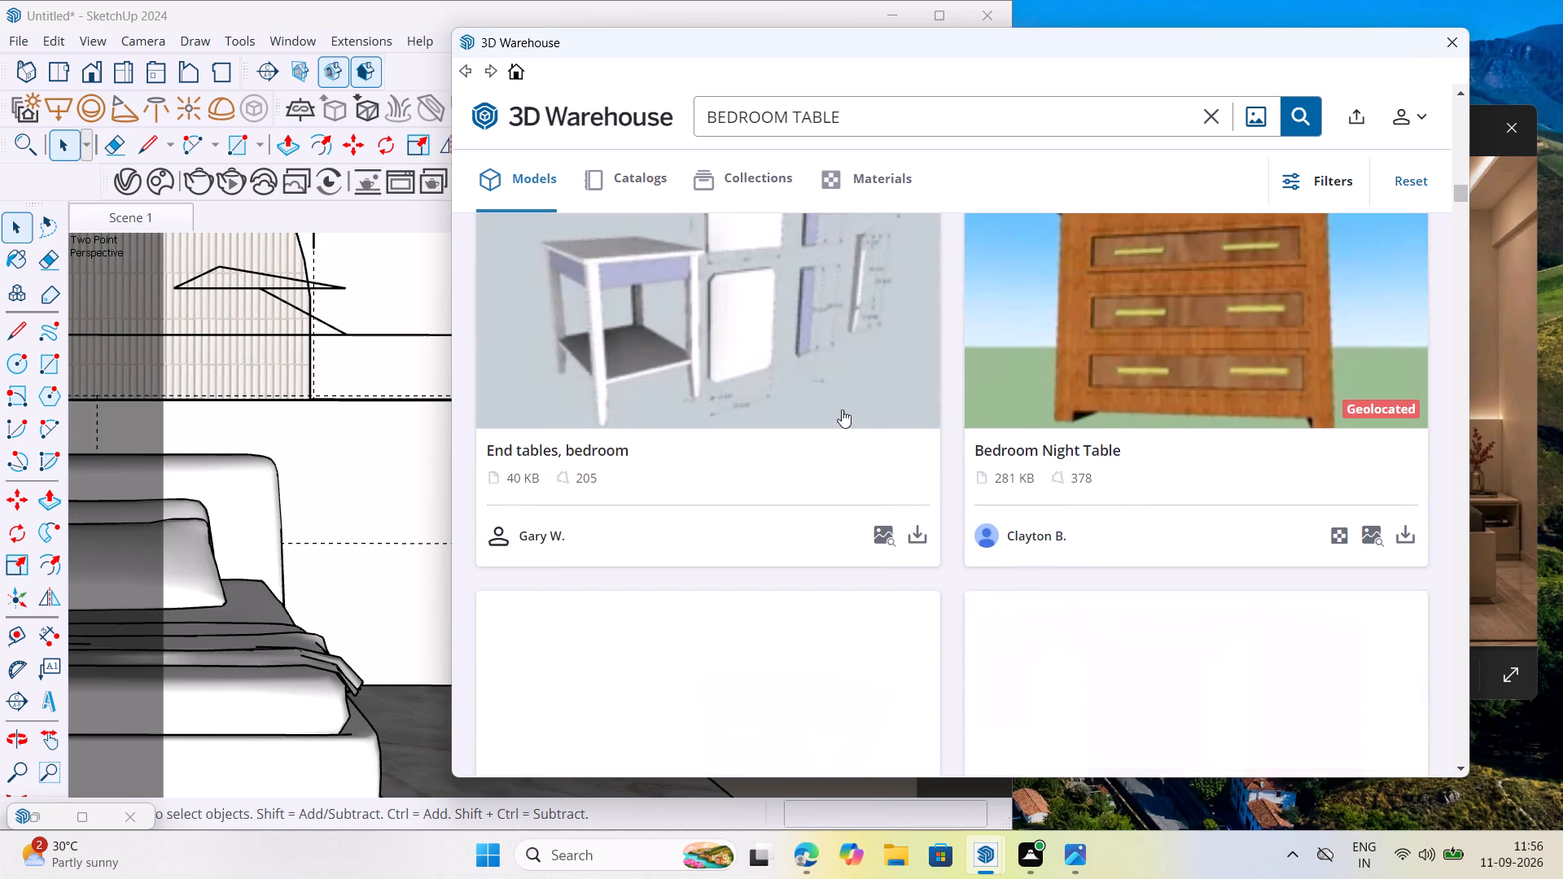
pyautogui.scroll(-7, 707, 457)
pyautogui.scroll(4, 875, 582)
pyautogui.scroll(-4, 856, 528)
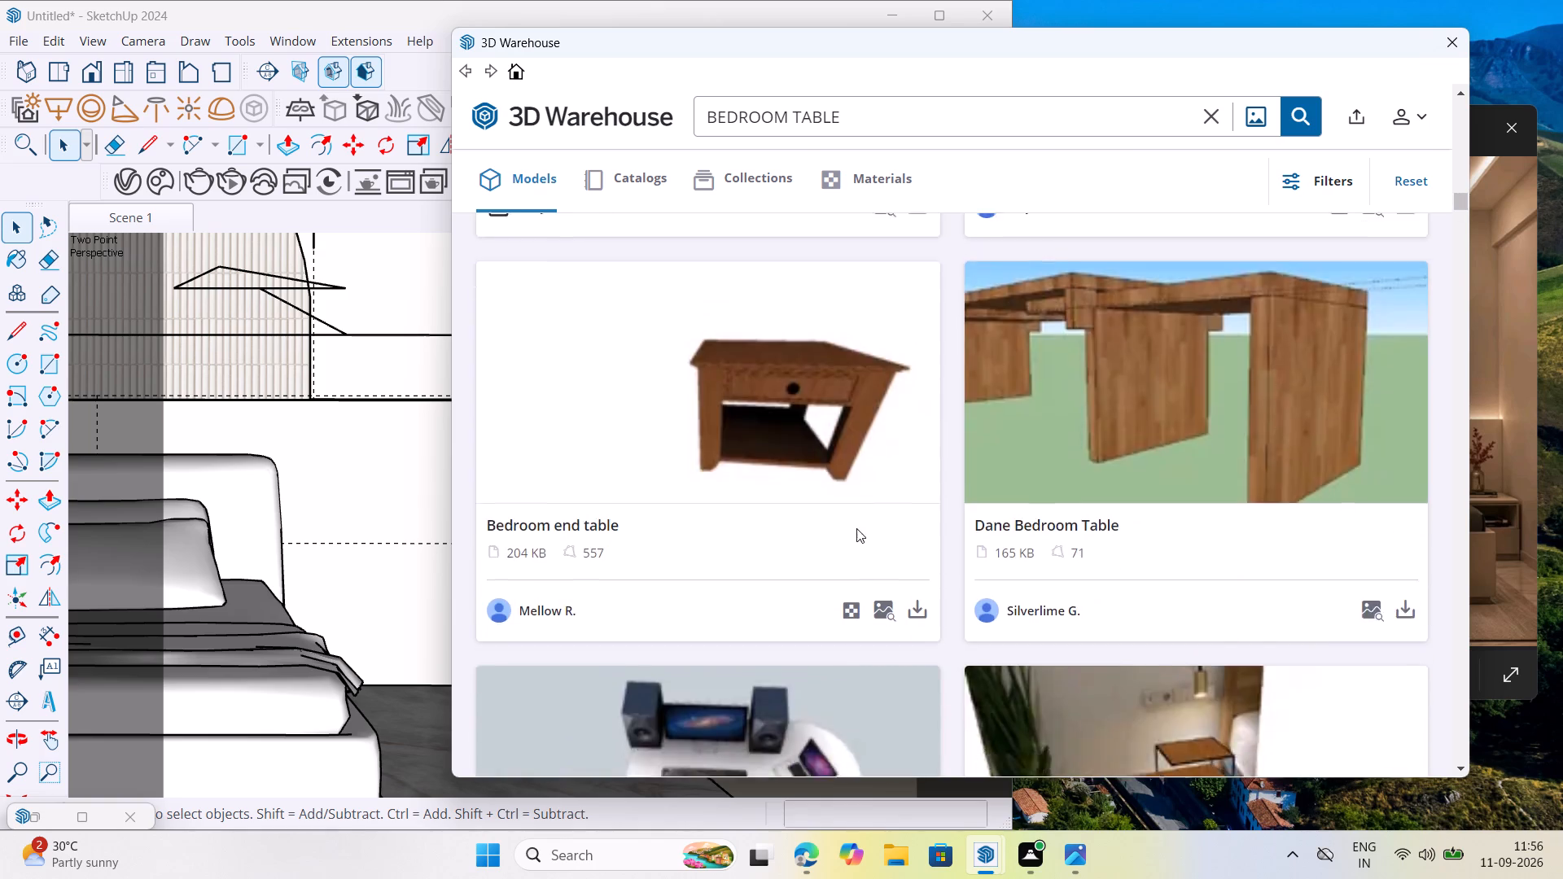
pyautogui.scroll(-2, 856, 528)
pyautogui.scroll(-7, 923, 522)
pyautogui.scroll(-4, 707, 532)
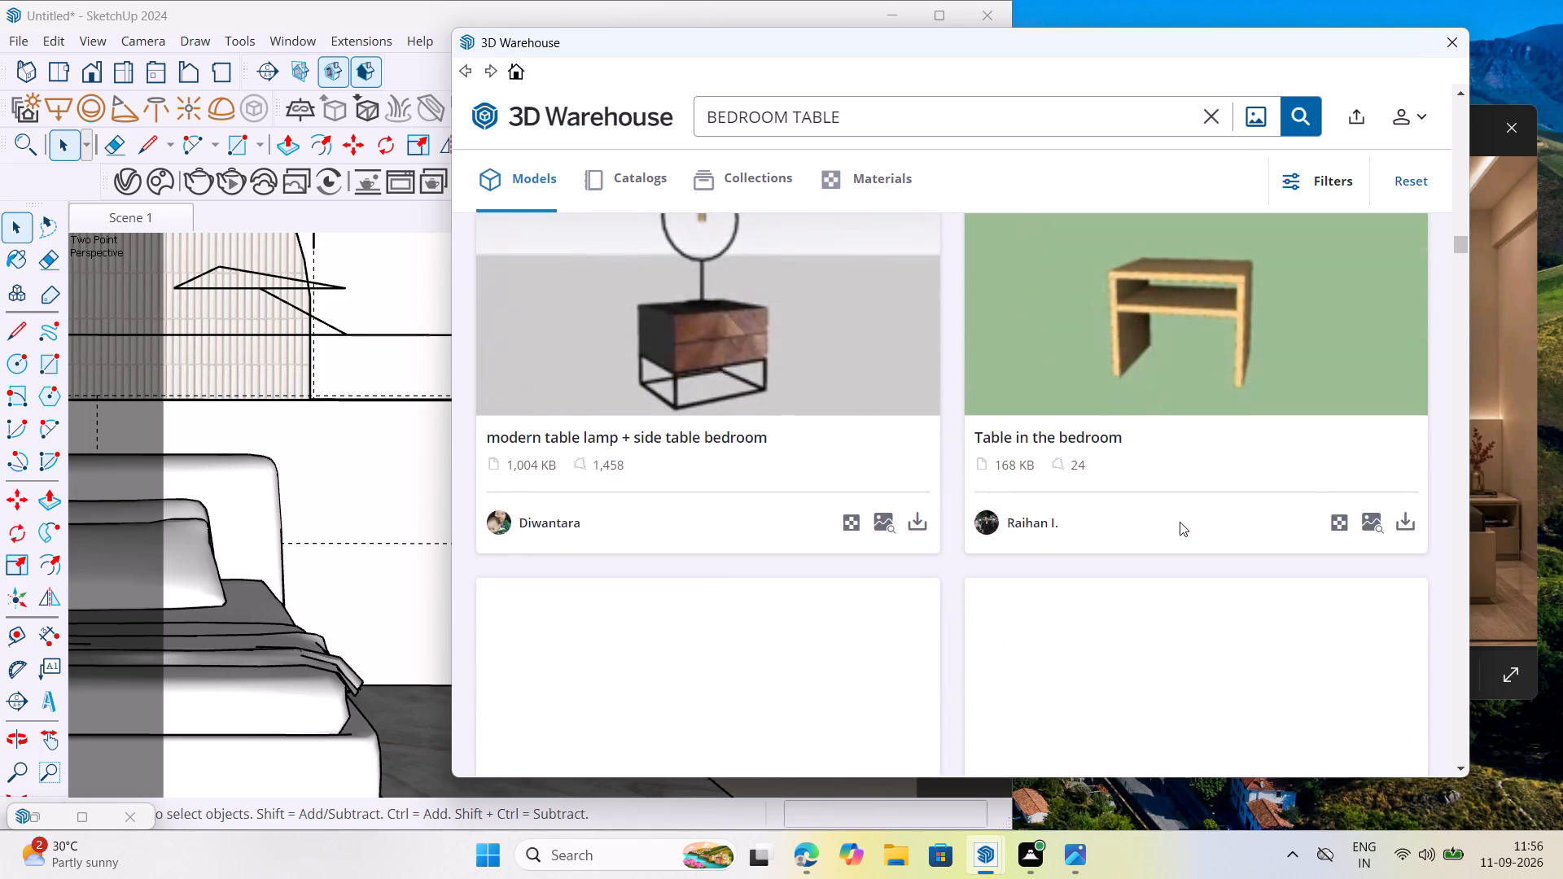
pyautogui.scroll(-5, 865, 492)
pyautogui.scroll(2, 696, 432)
pyautogui.scroll(-3, 693, 426)
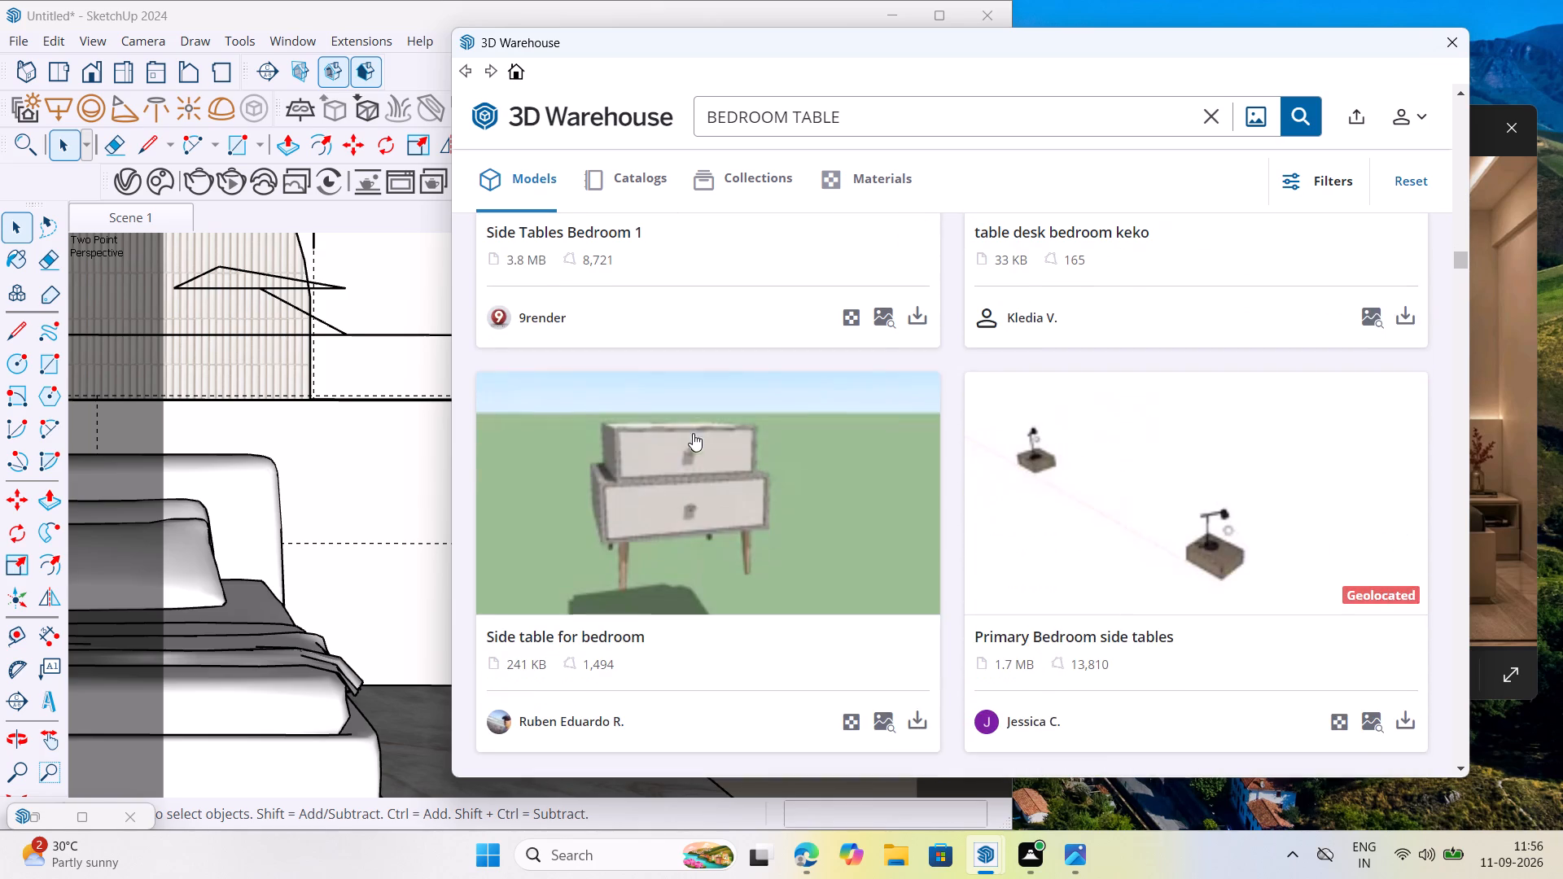
pyautogui.scroll(-6, 749, 472)
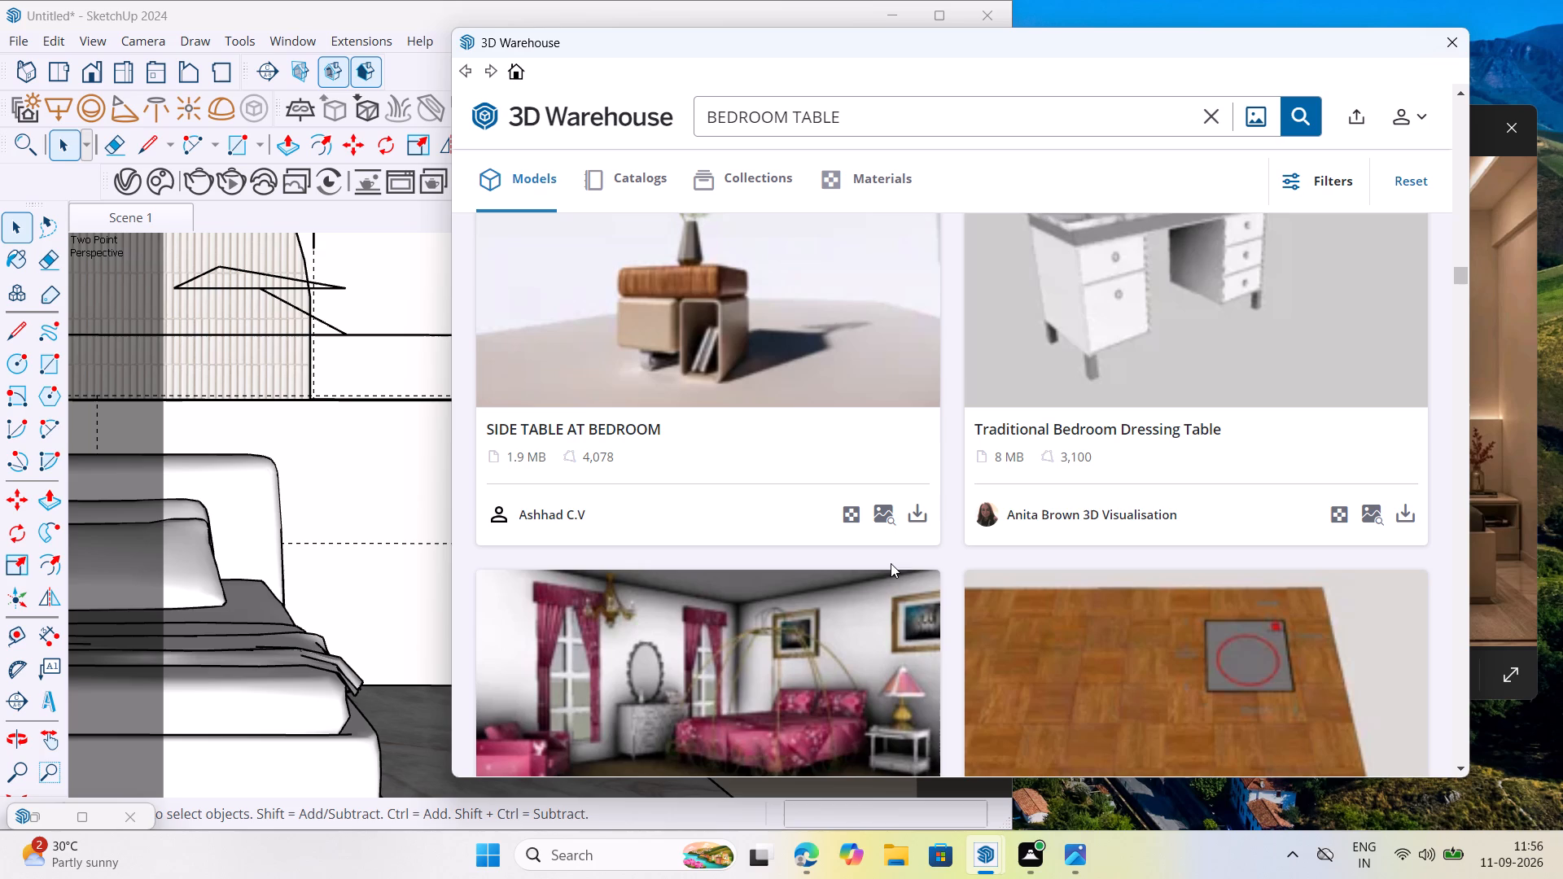
pyautogui.scroll(-4, 915, 608)
pyautogui.scroll(-5, 990, 582)
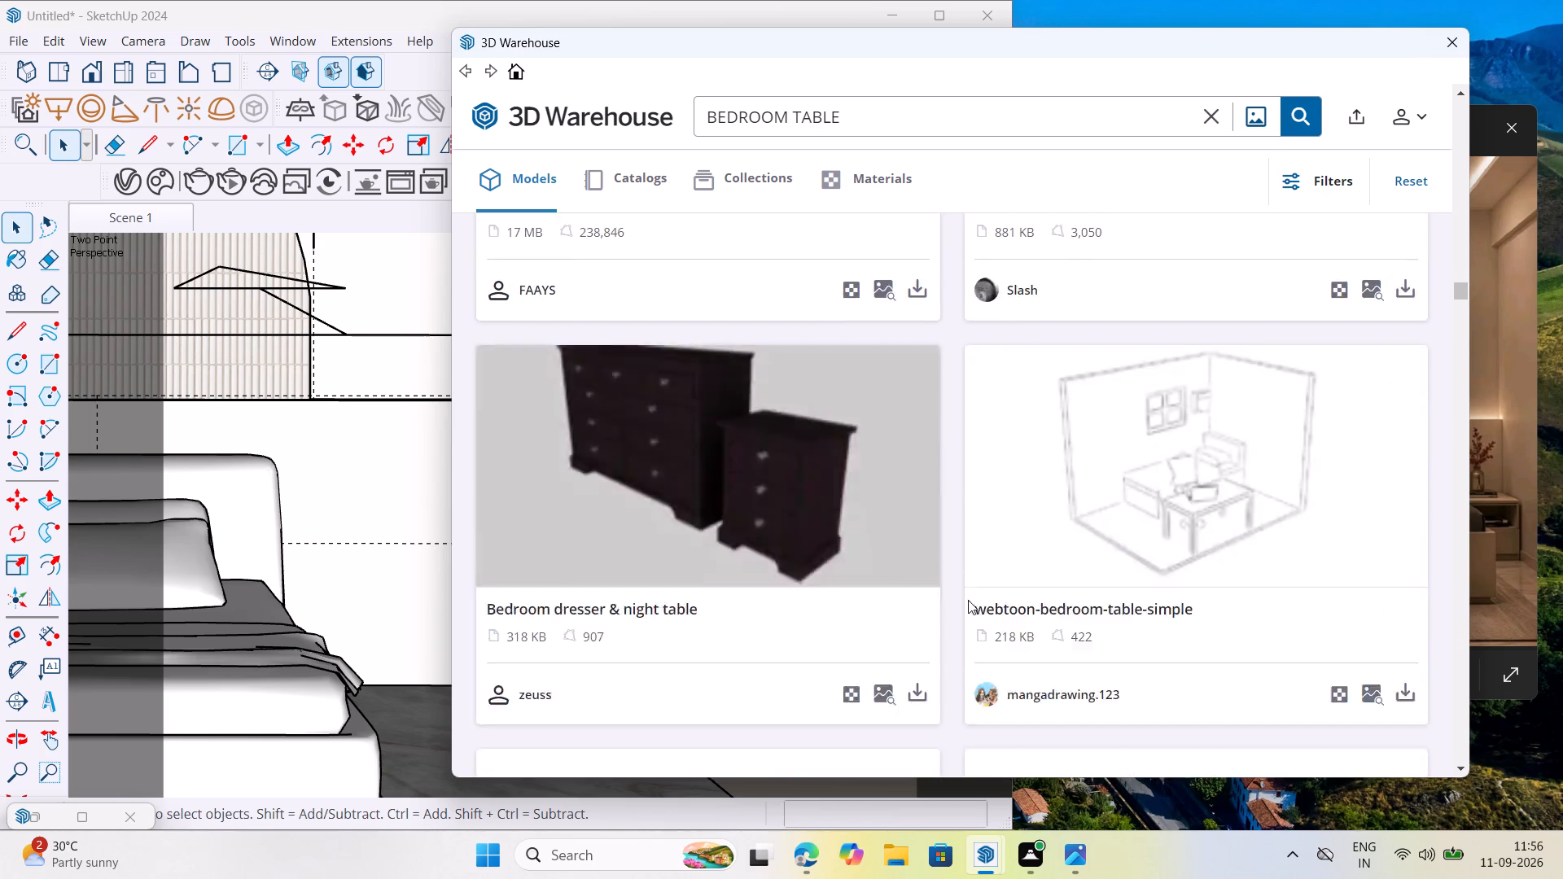
pyautogui.scroll(-3, 748, 531)
pyautogui.scroll(-4, 907, 568)
pyautogui.scroll(-3, 974, 525)
pyautogui.scroll(3, 1085, 547)
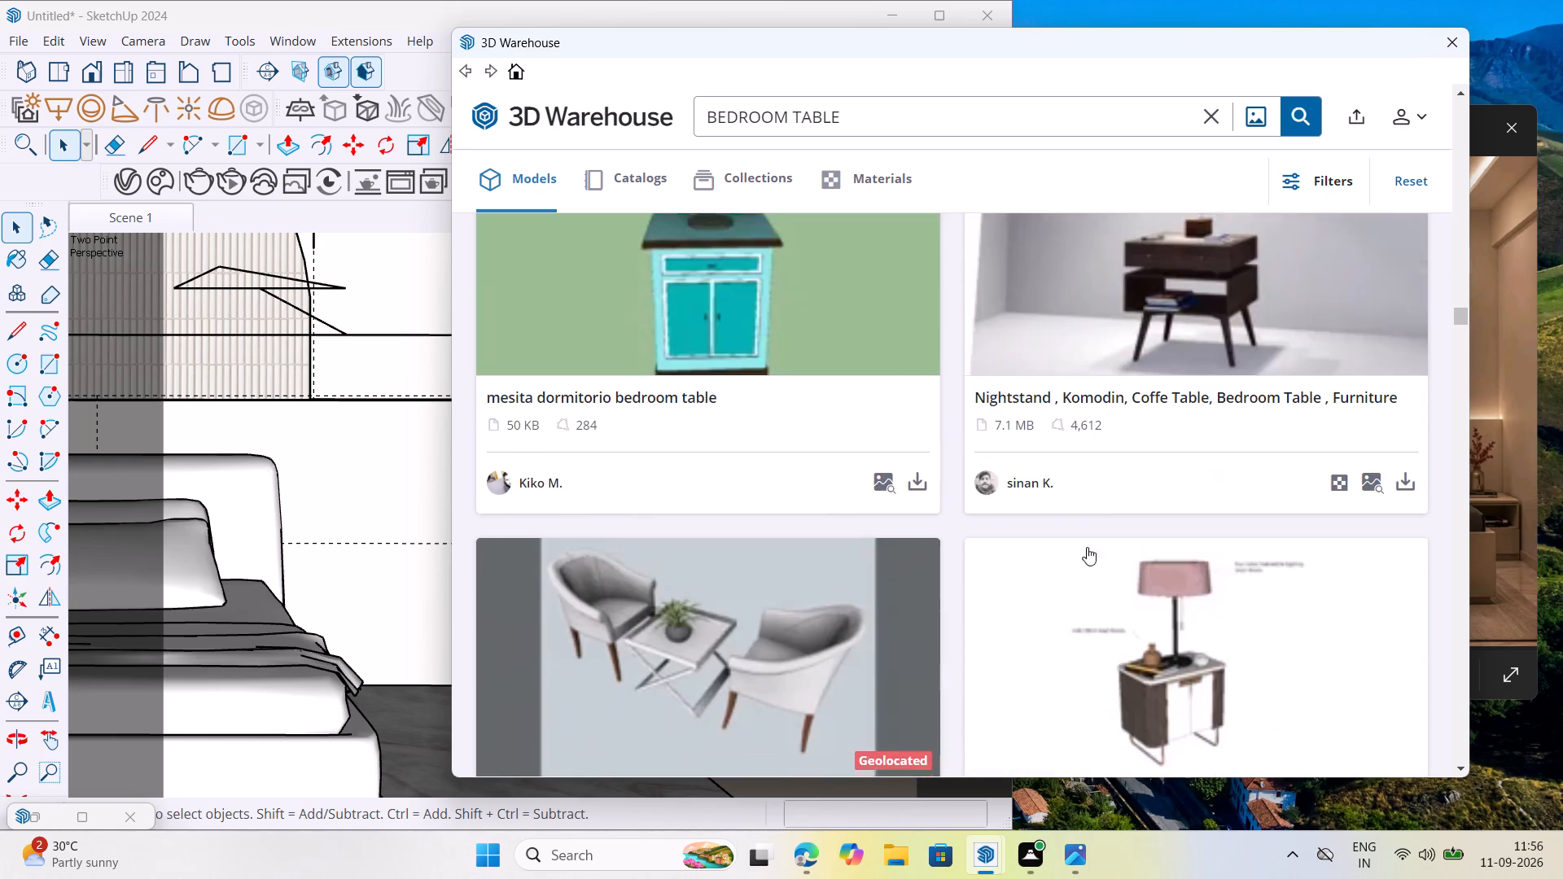
pyautogui.scroll(2, 1180, 574)
pyautogui.scroll(-4, 1024, 541)
pyautogui.scroll(-7, 897, 522)
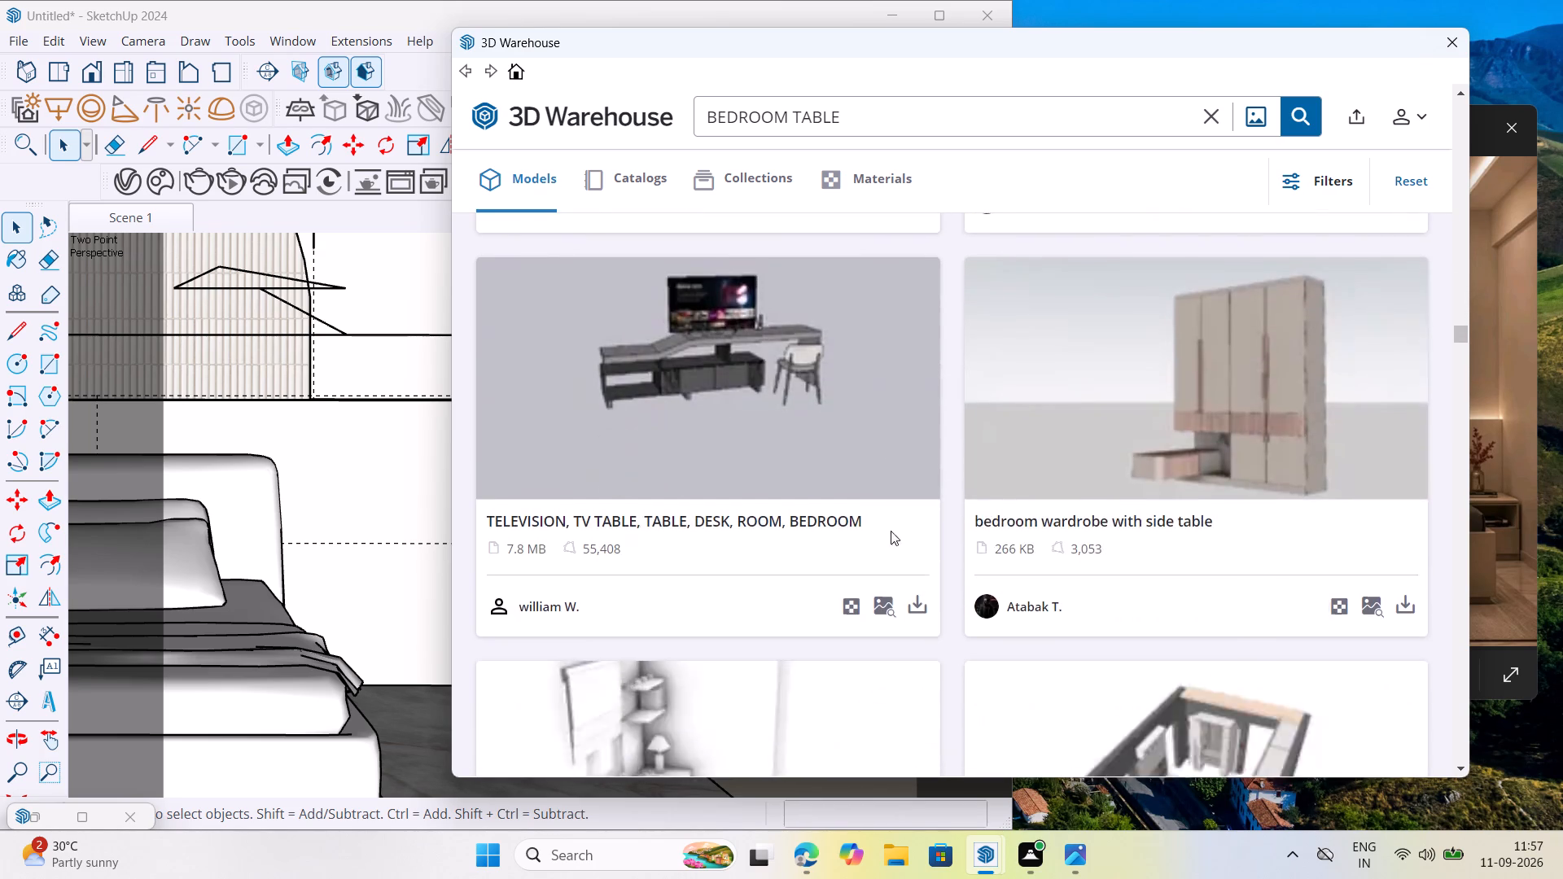
pyautogui.scroll(-2, 891, 531)
pyautogui.scroll(-4, 974, 548)
pyautogui.scroll(-4, 1061, 566)
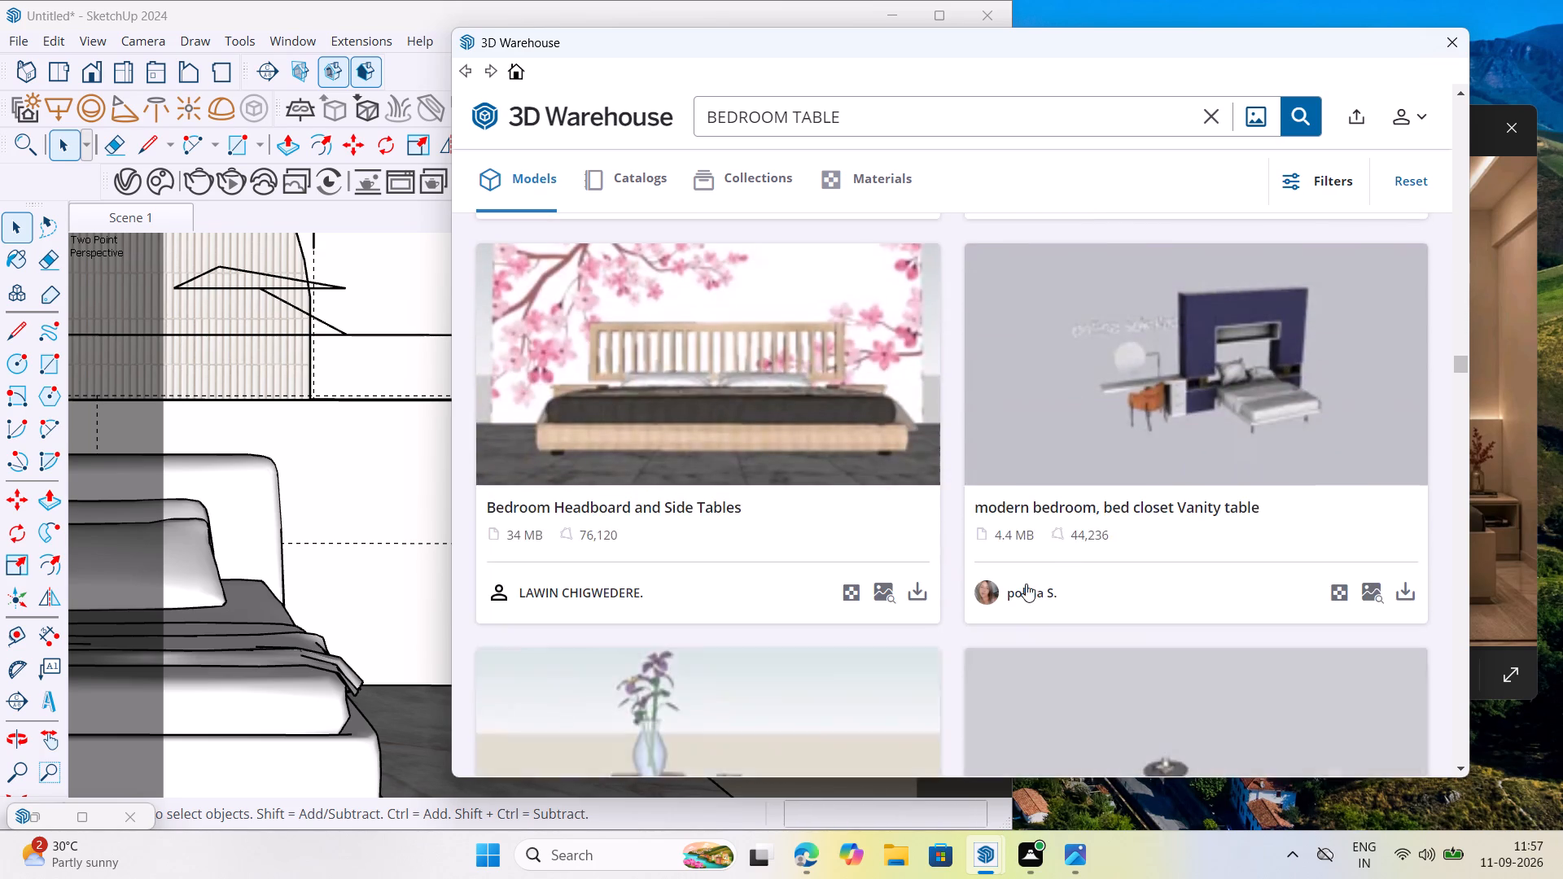
pyautogui.scroll(-9, 1025, 584)
pyautogui.scroll(-8, 903, 575)
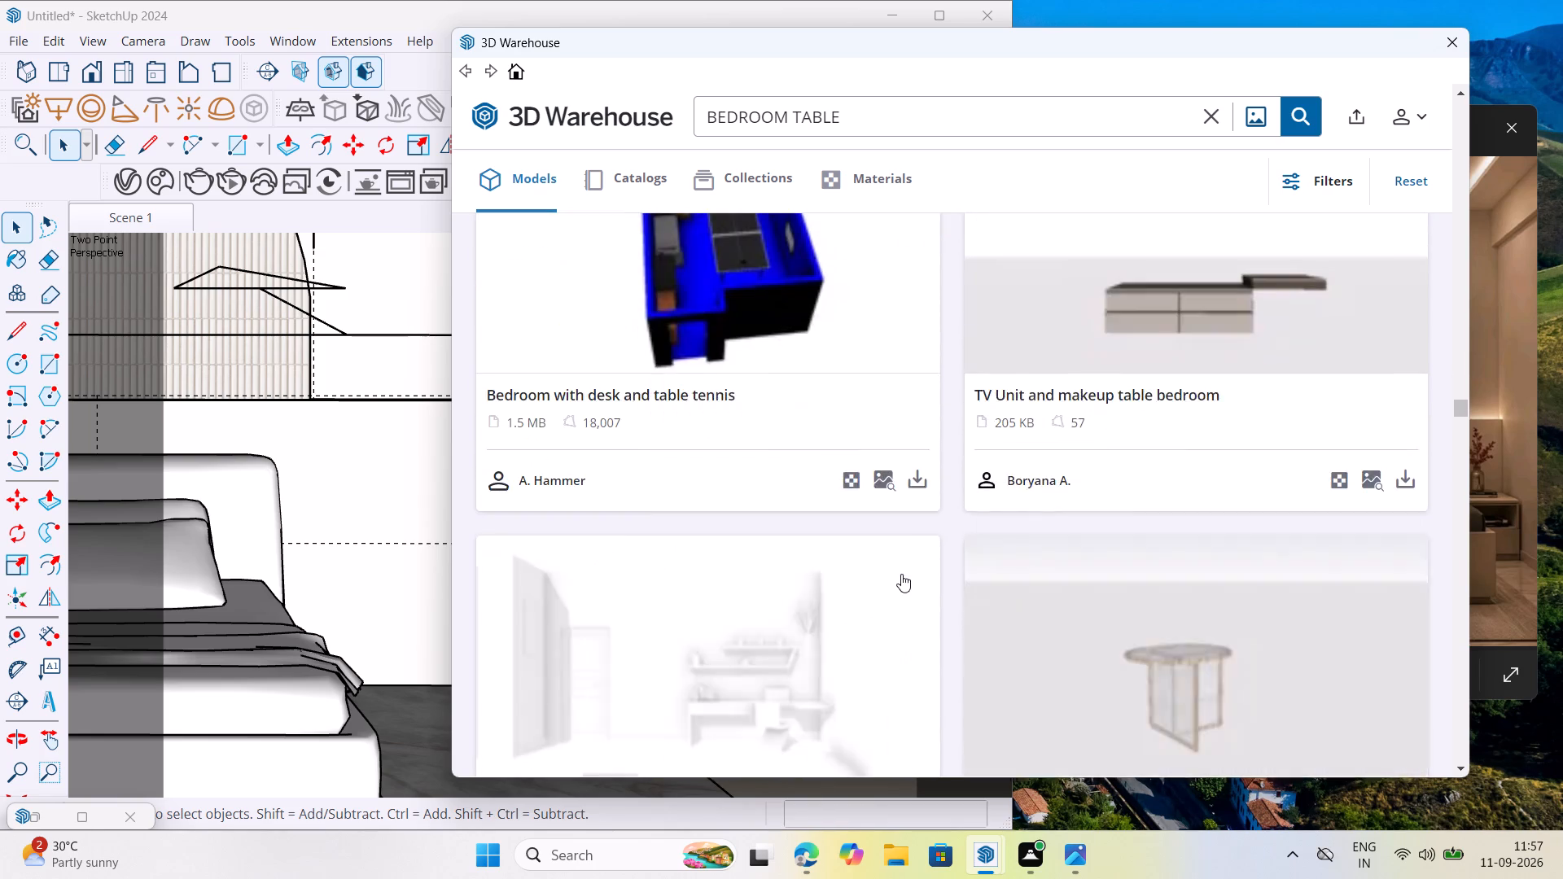
pyautogui.scroll(-19, 901, 574)
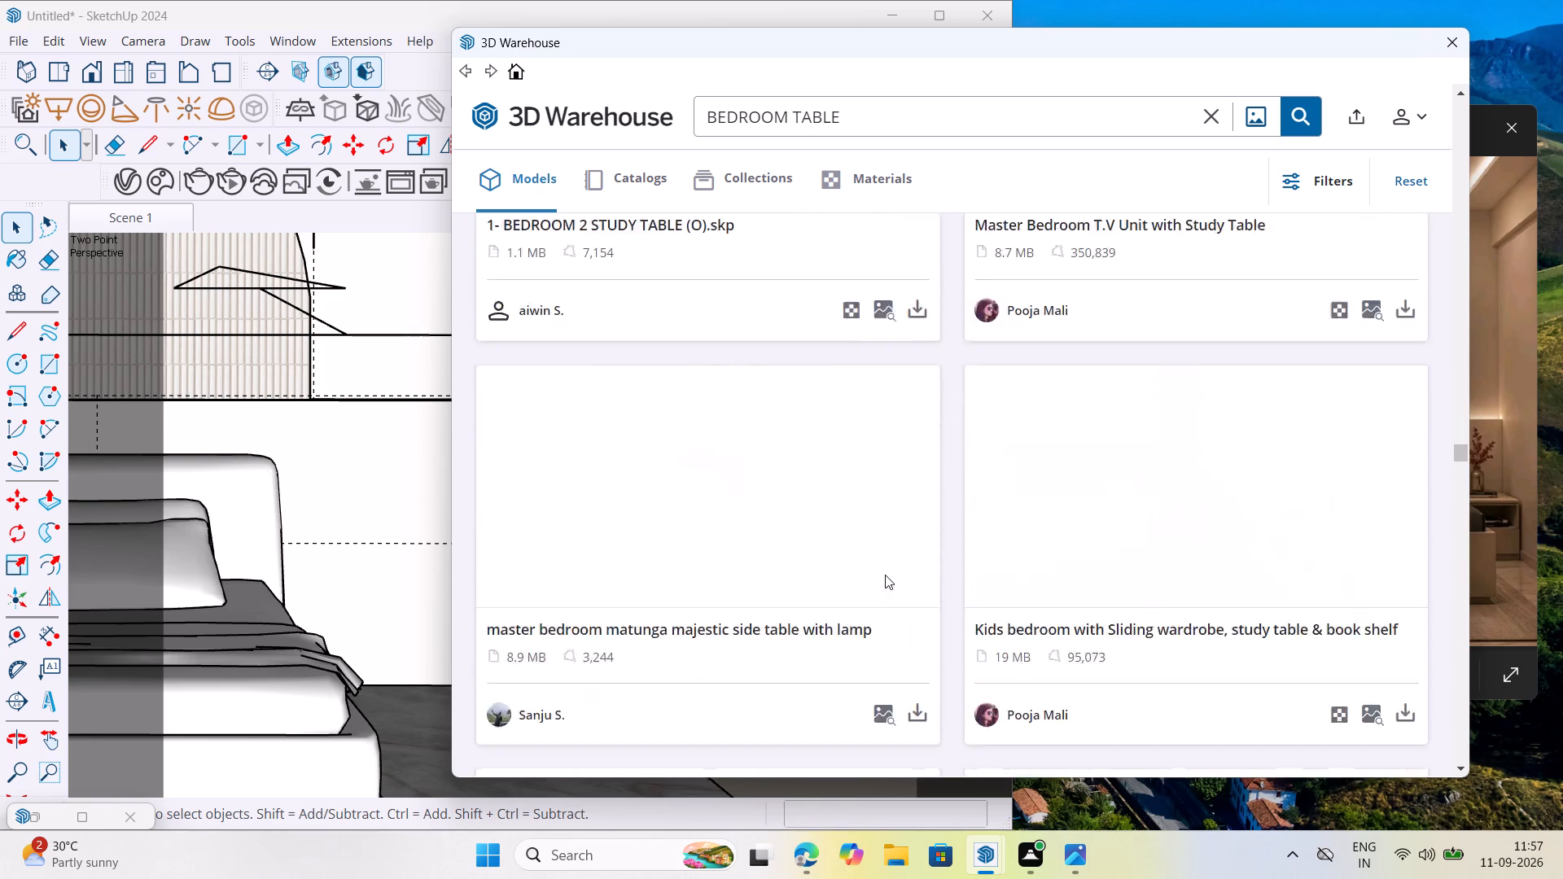
pyautogui.scroll(-6, 884, 575)
pyautogui.click(1513, 628)
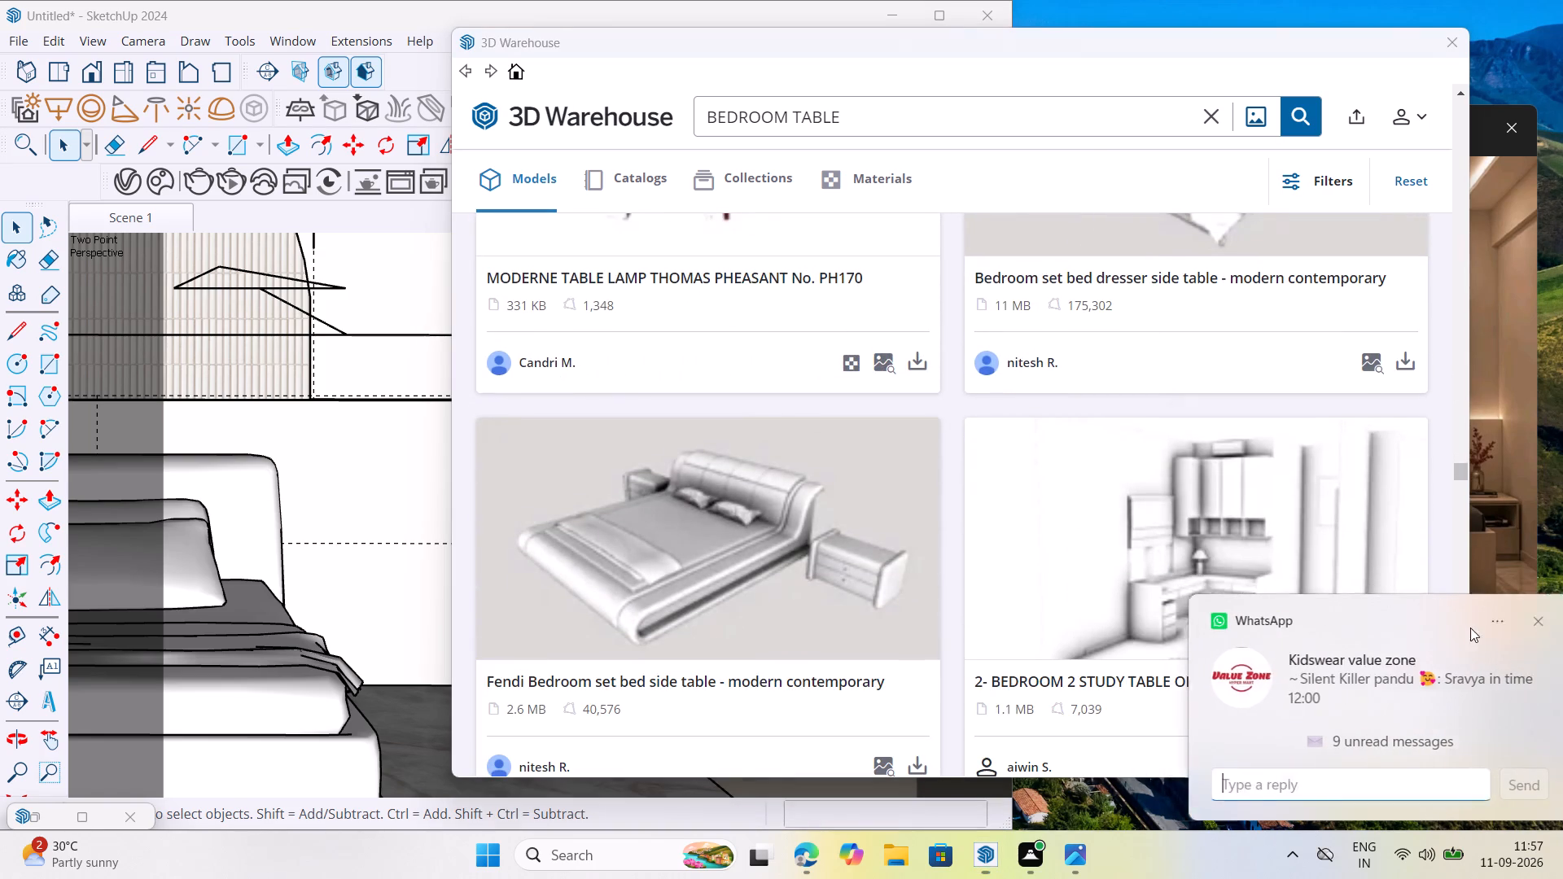
pyautogui.scroll(4, 887, 562)
pyautogui.scroll(-10, 872, 546)
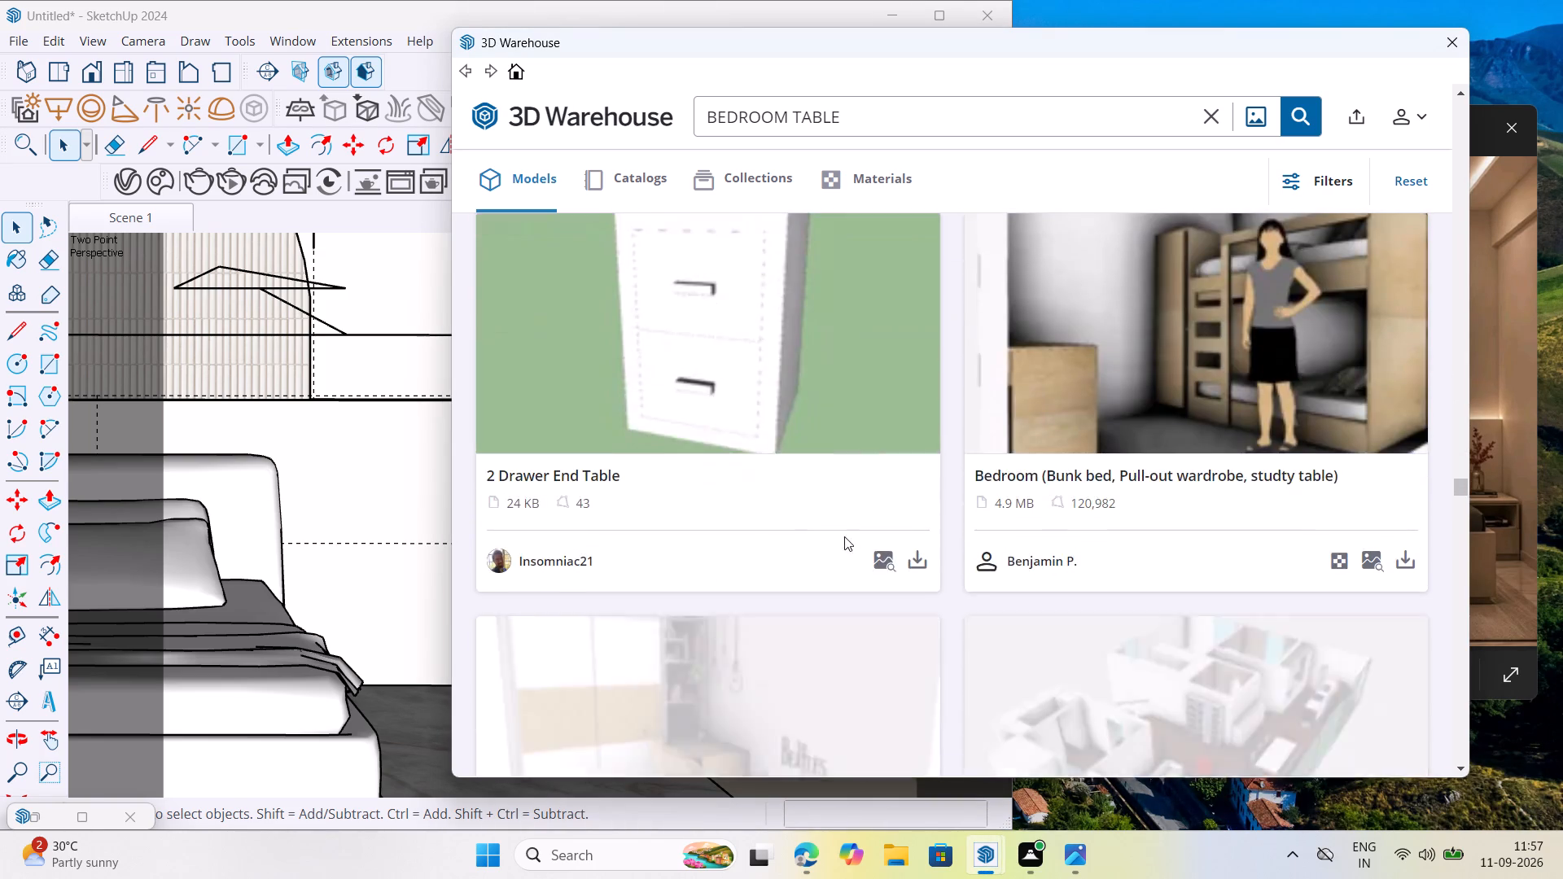
pyautogui.scroll(-13, 837, 535)
pyautogui.scroll(-8, 899, 509)
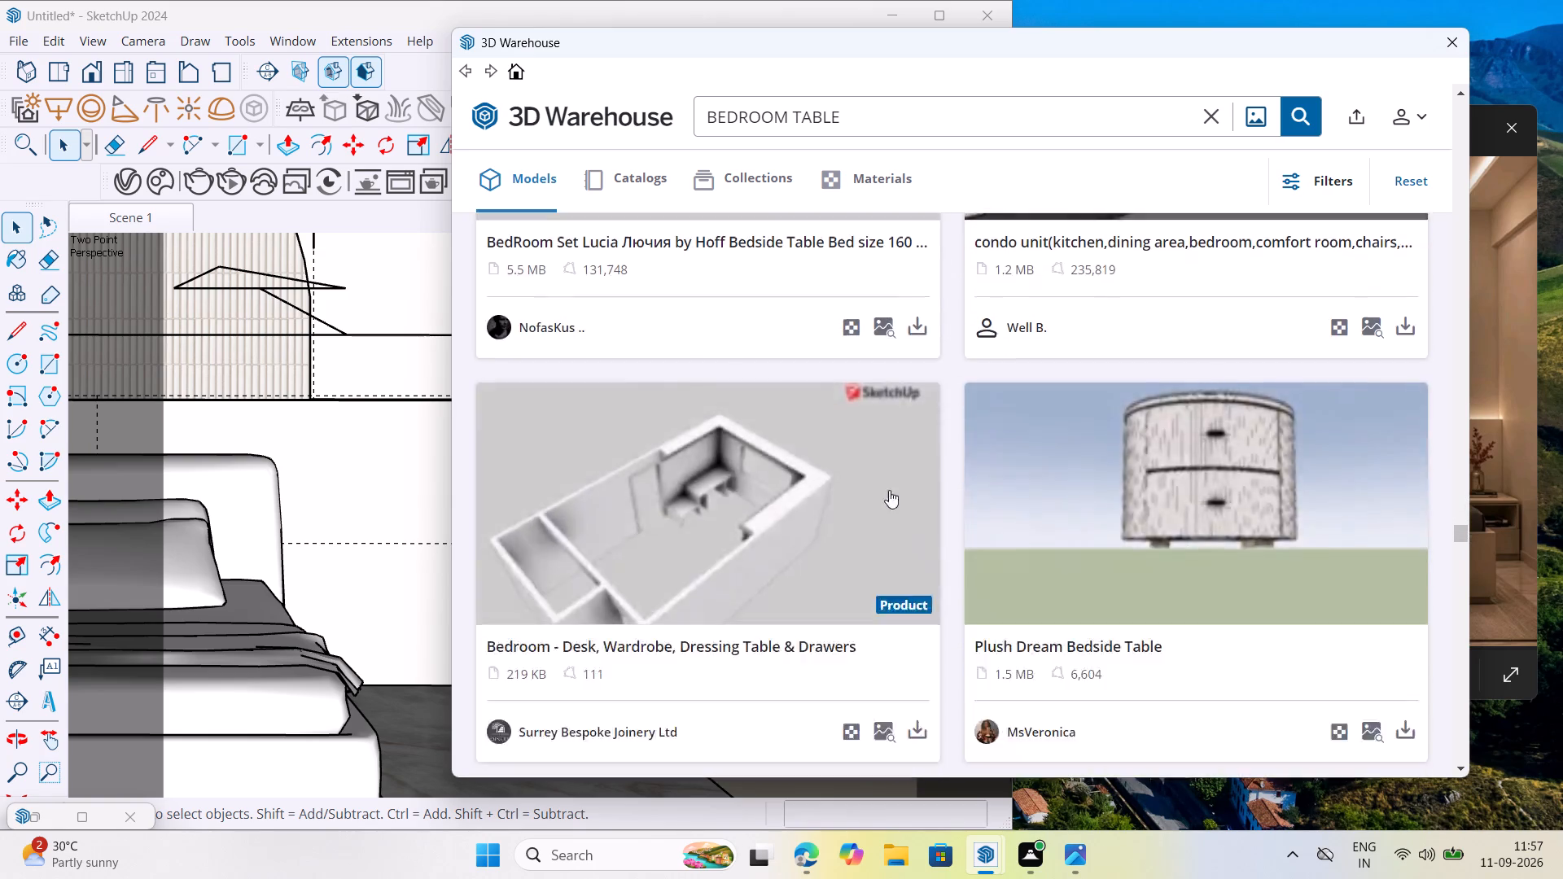
pyautogui.scroll(-3, 890, 470)
pyautogui.scroll(-7, 819, 478)
pyautogui.scroll(-5, 1101, 466)
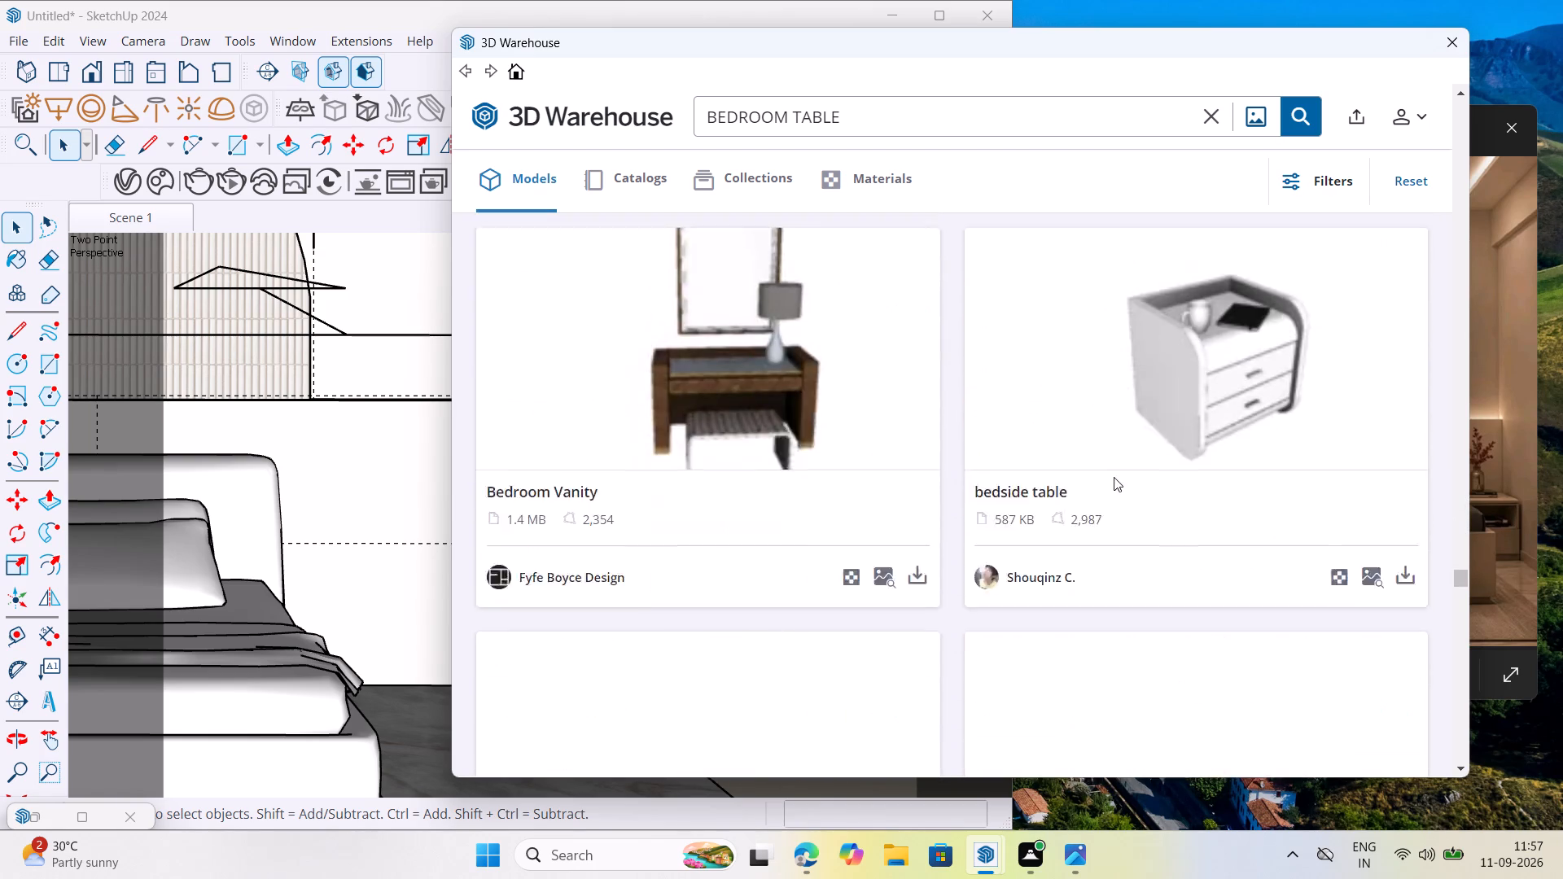
pyautogui.scroll(-7, 834, 453)
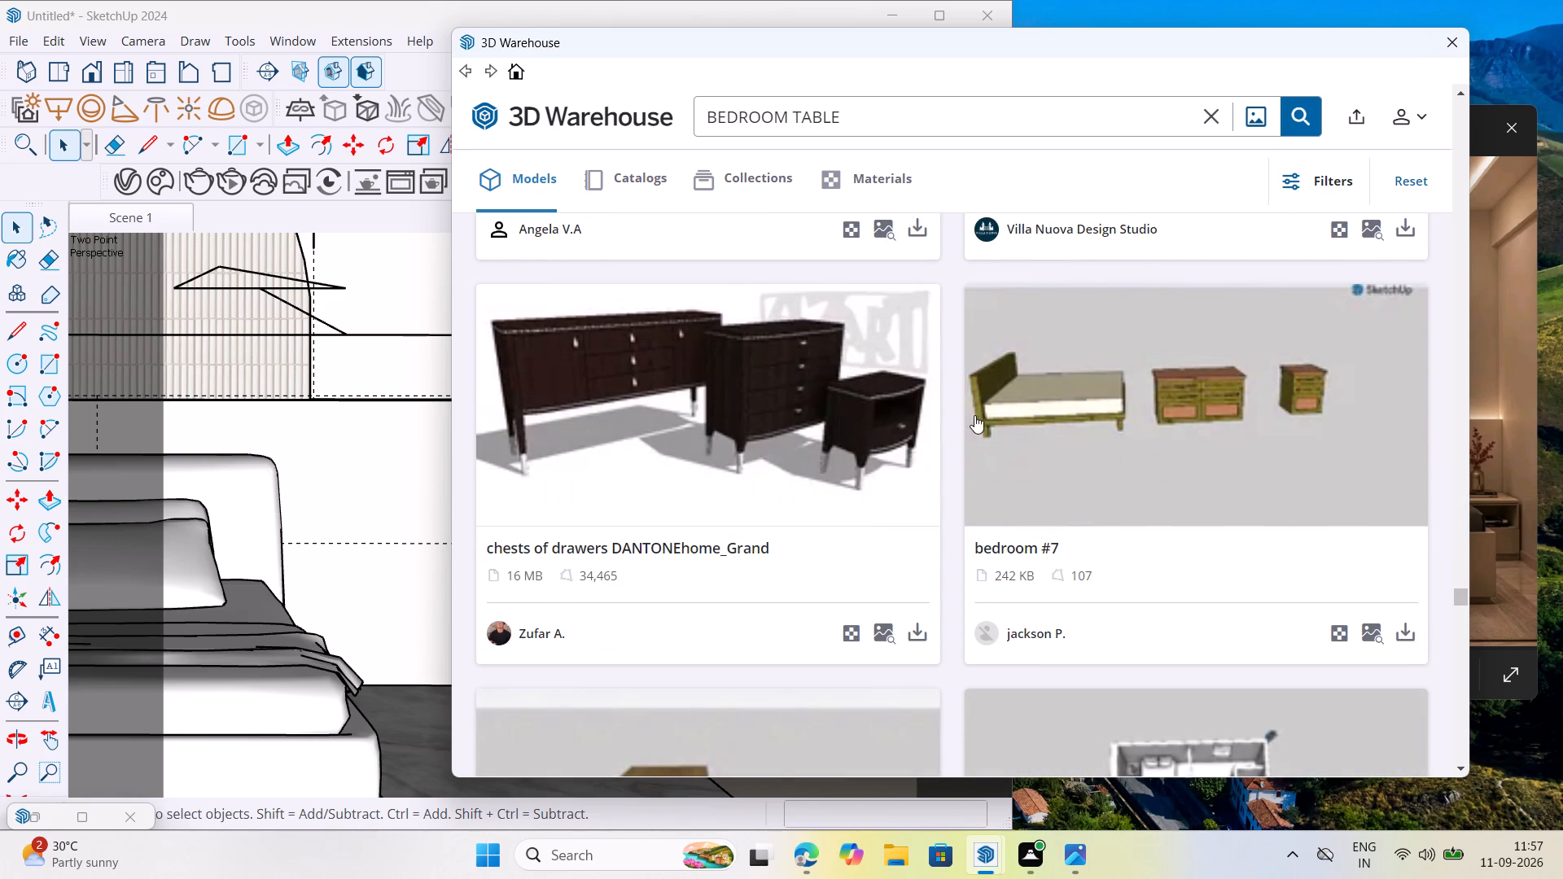
pyautogui.scroll(-1, 768, 451)
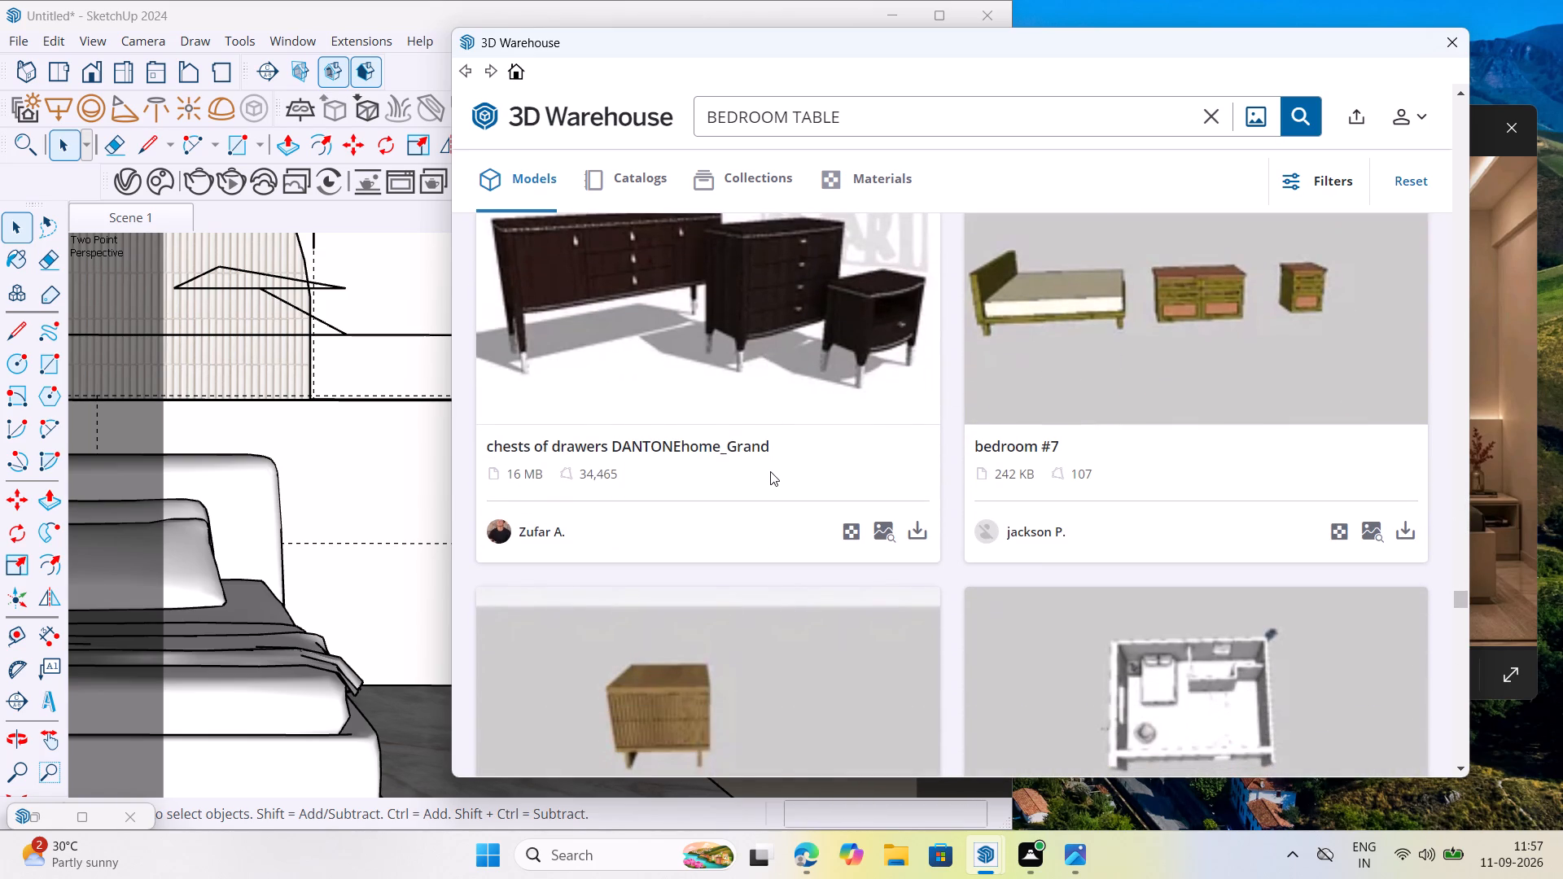
pyautogui.scroll(-4, 695, 435)
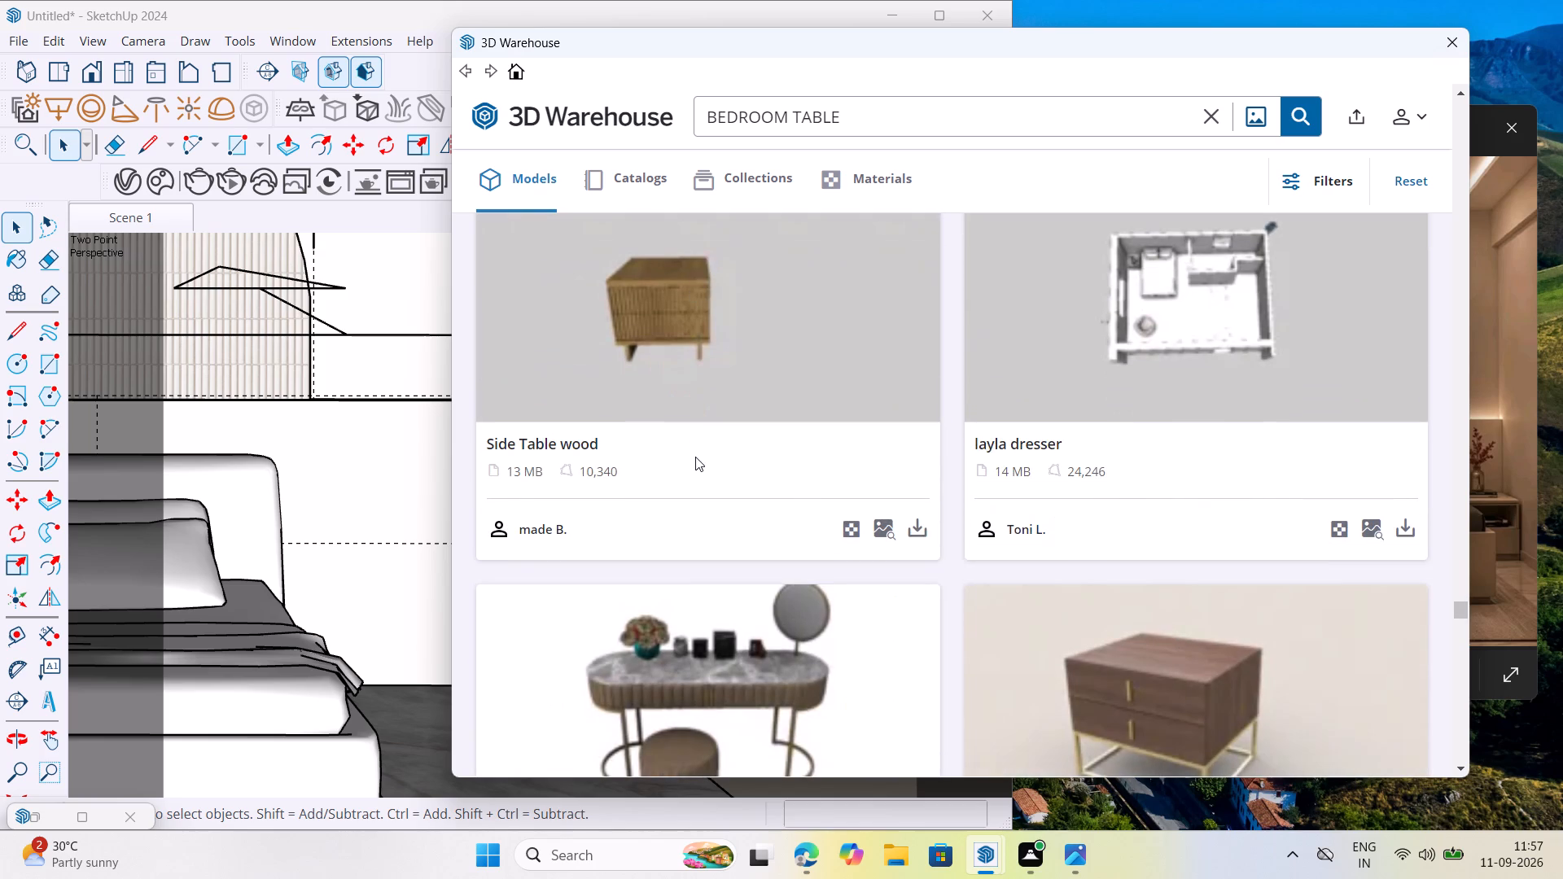
pyautogui.scroll(-3, 707, 431)
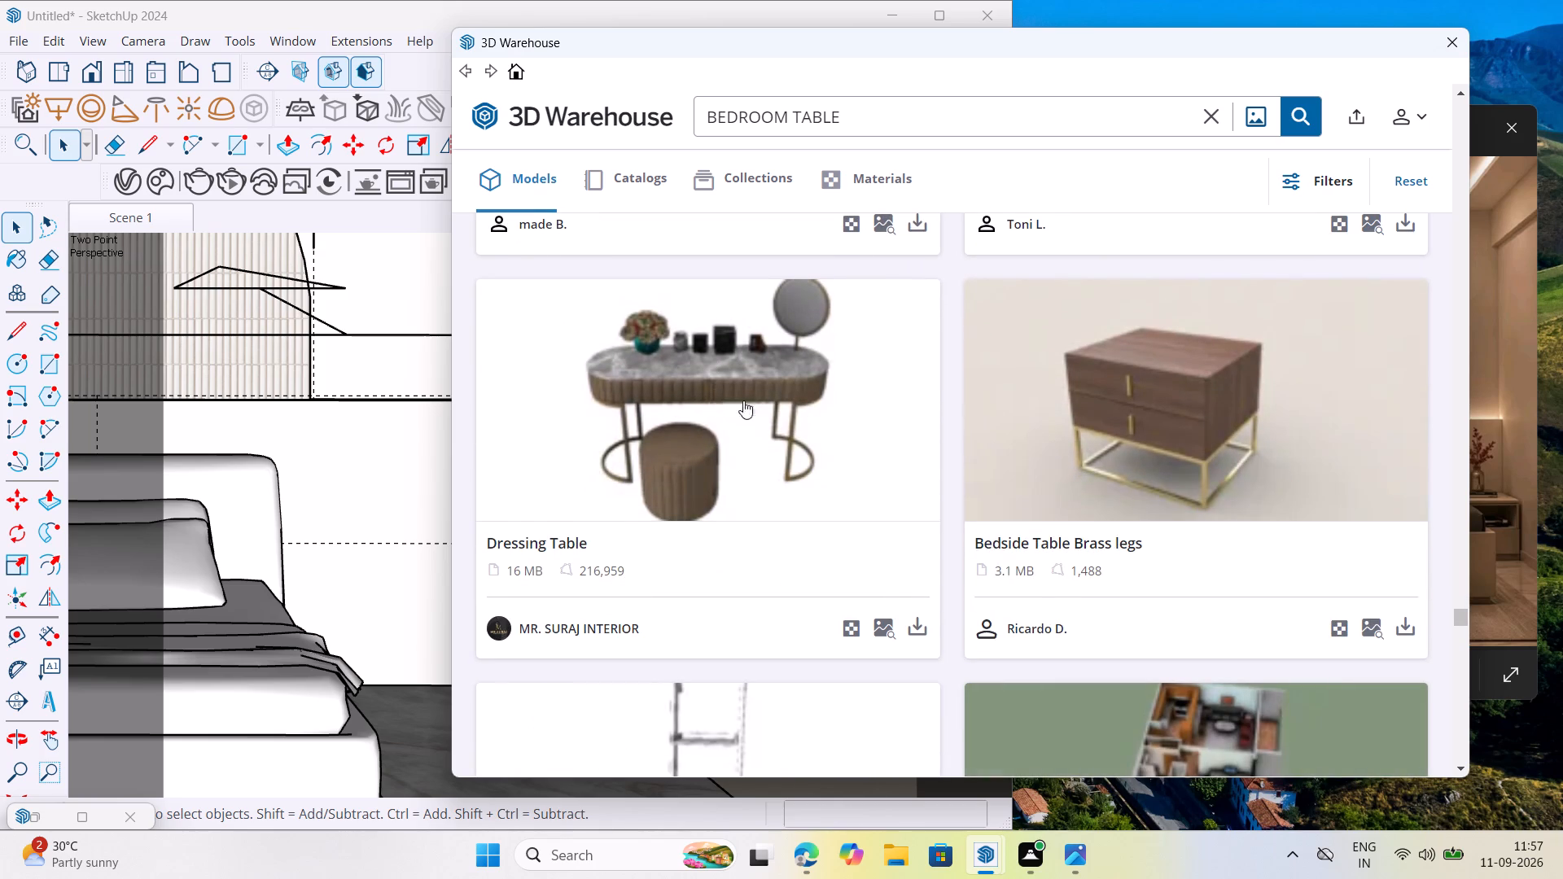
pyautogui.scroll(-4, 807, 448)
pyautogui.scroll(-5, 656, 453)
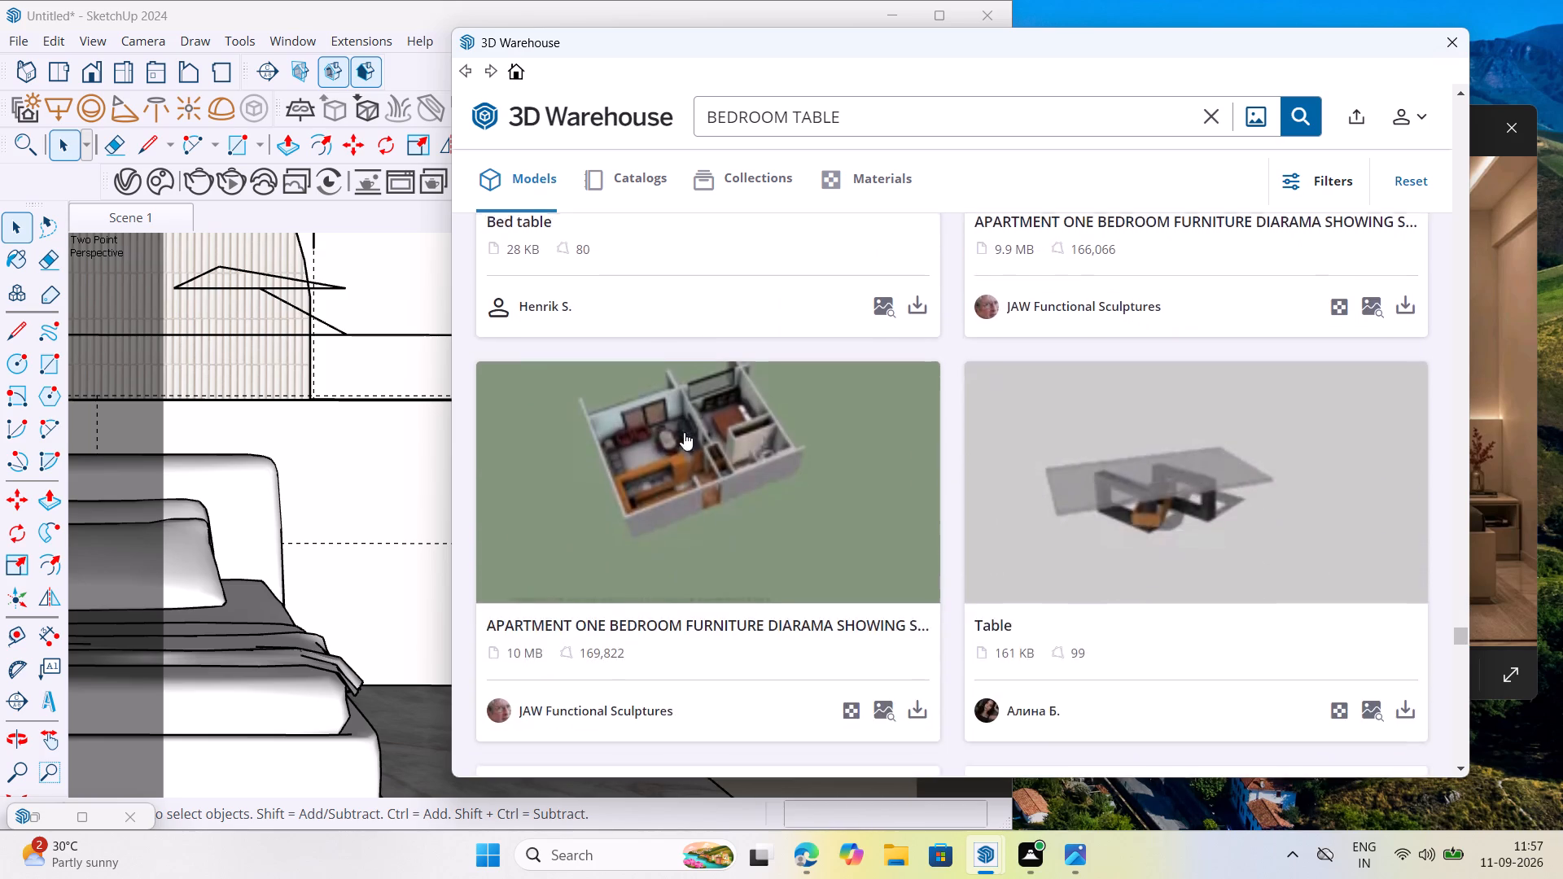
pyautogui.scroll(-9, 684, 432)
pyautogui.scroll(5, 707, 447)
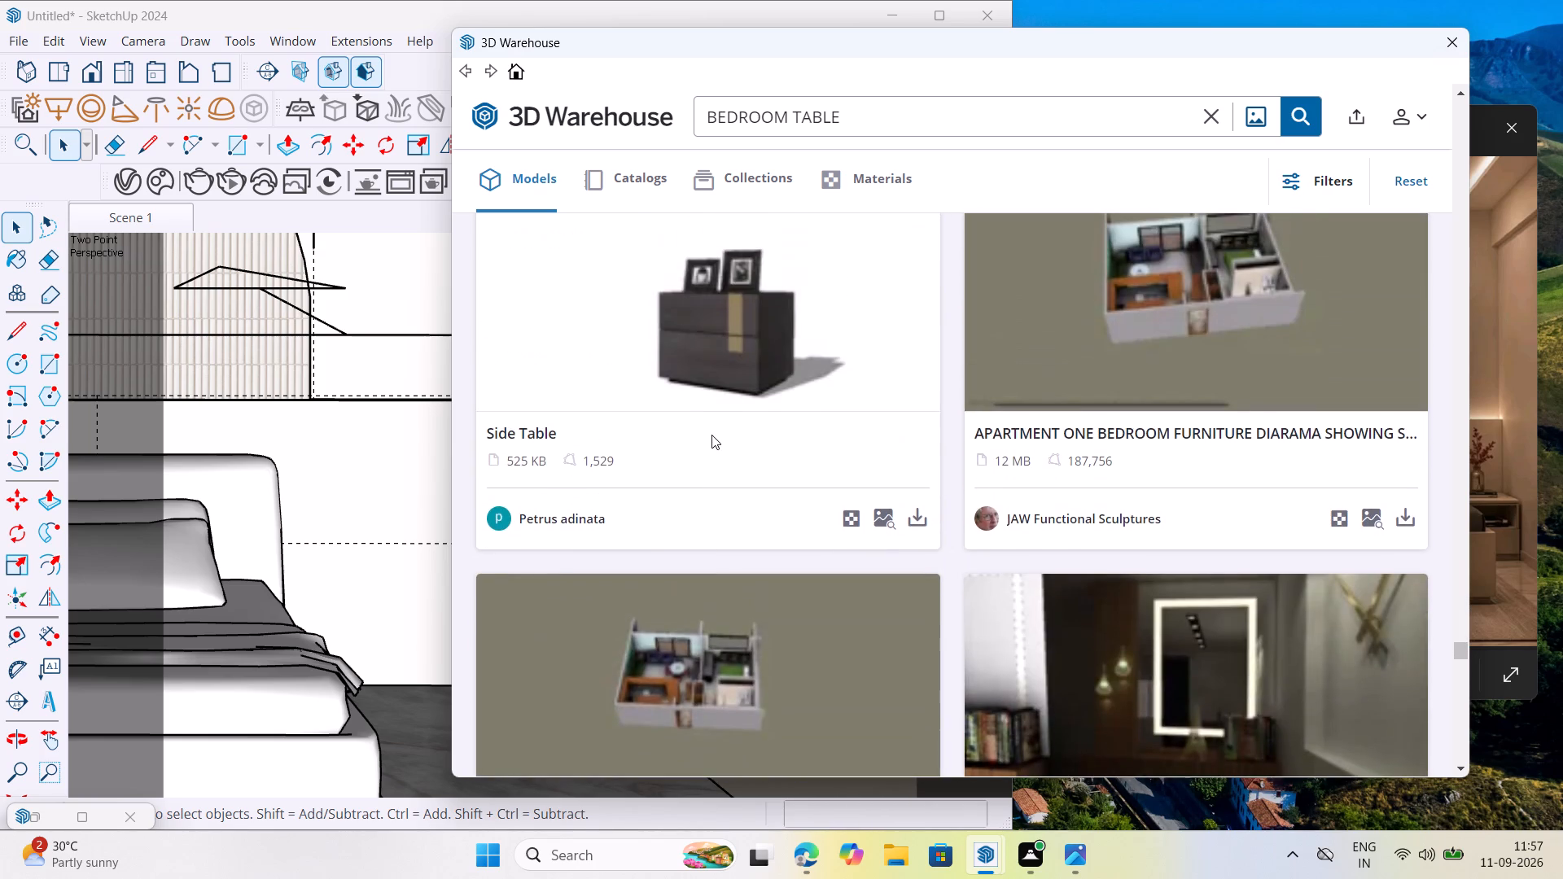
pyautogui.scroll(-4, 712, 409)
pyautogui.scroll(-3, 871, 445)
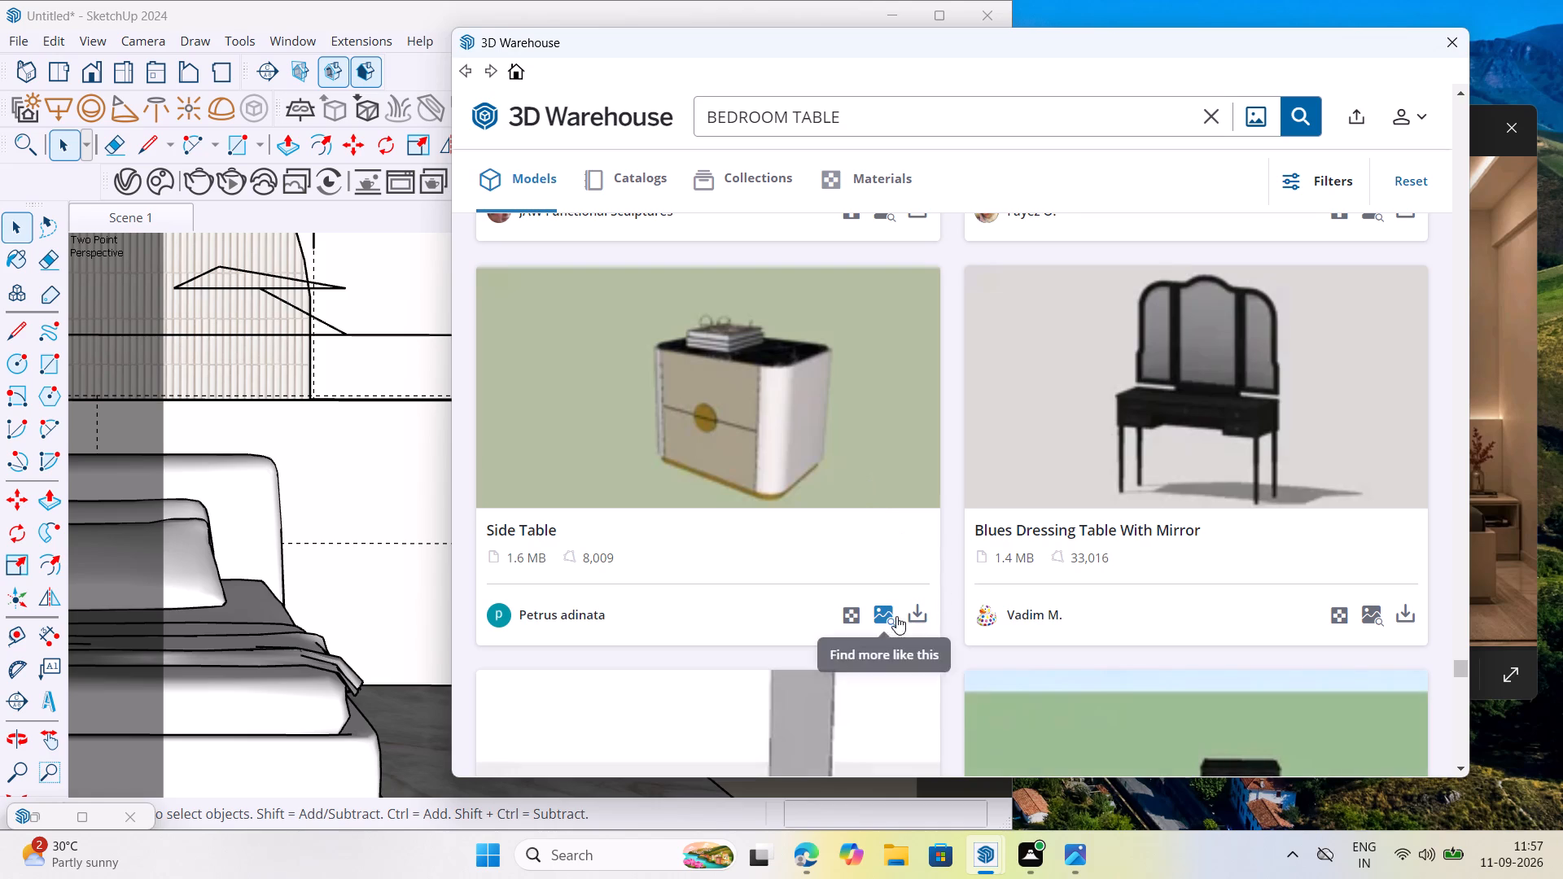
# Import the beige Side Table with a black top and round gold handle, and place it beside the bed against the back wall.
pyautogui.click(907, 614)
pyautogui.click(882, 425)
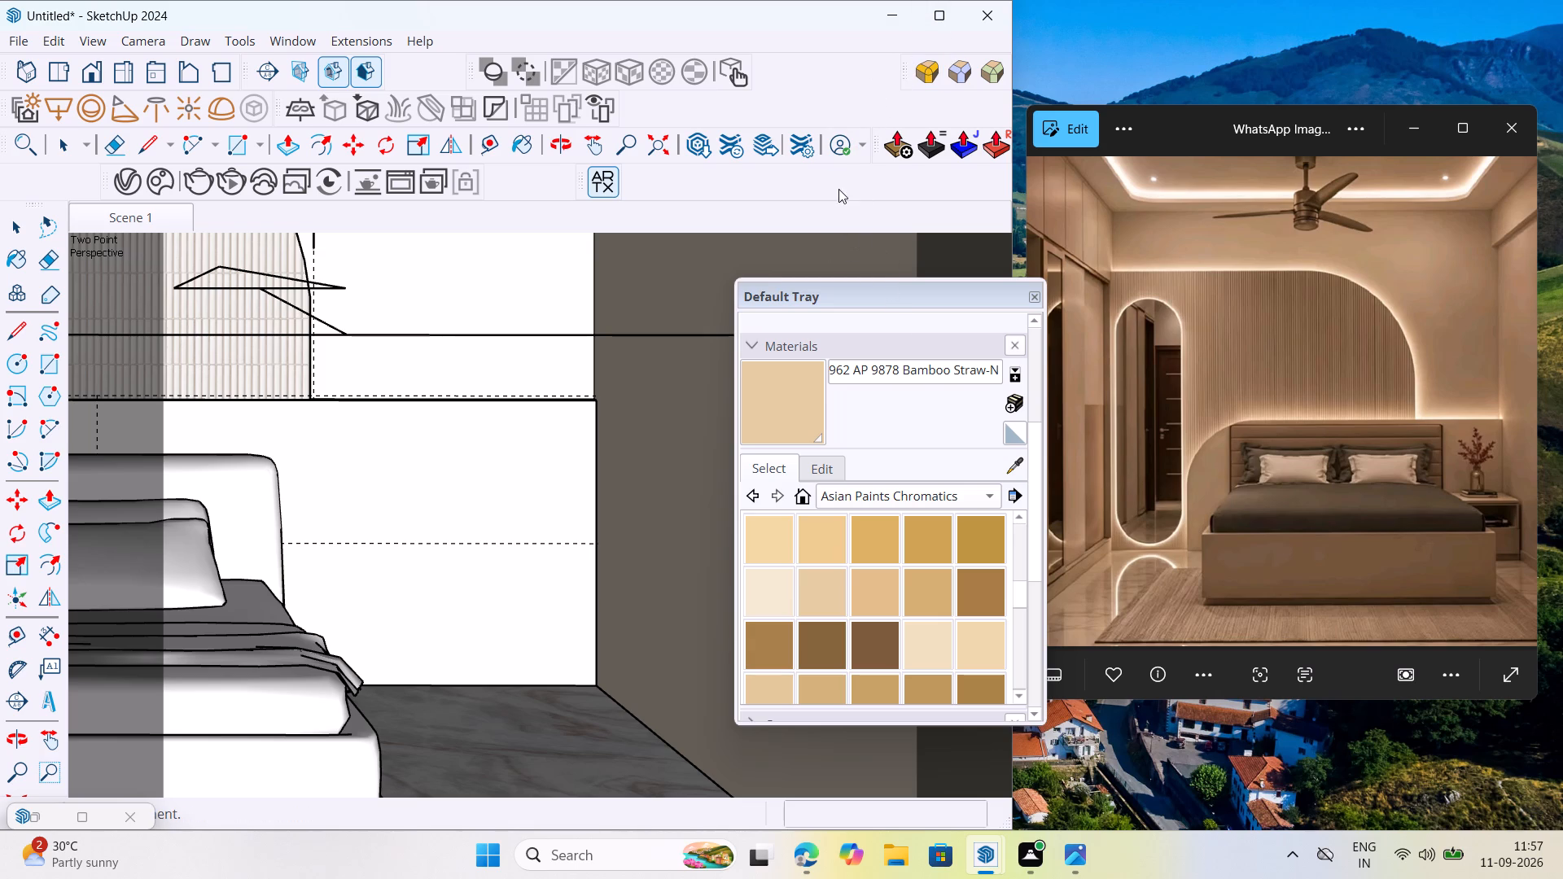
pyautogui.scroll(-6, 411, 488)
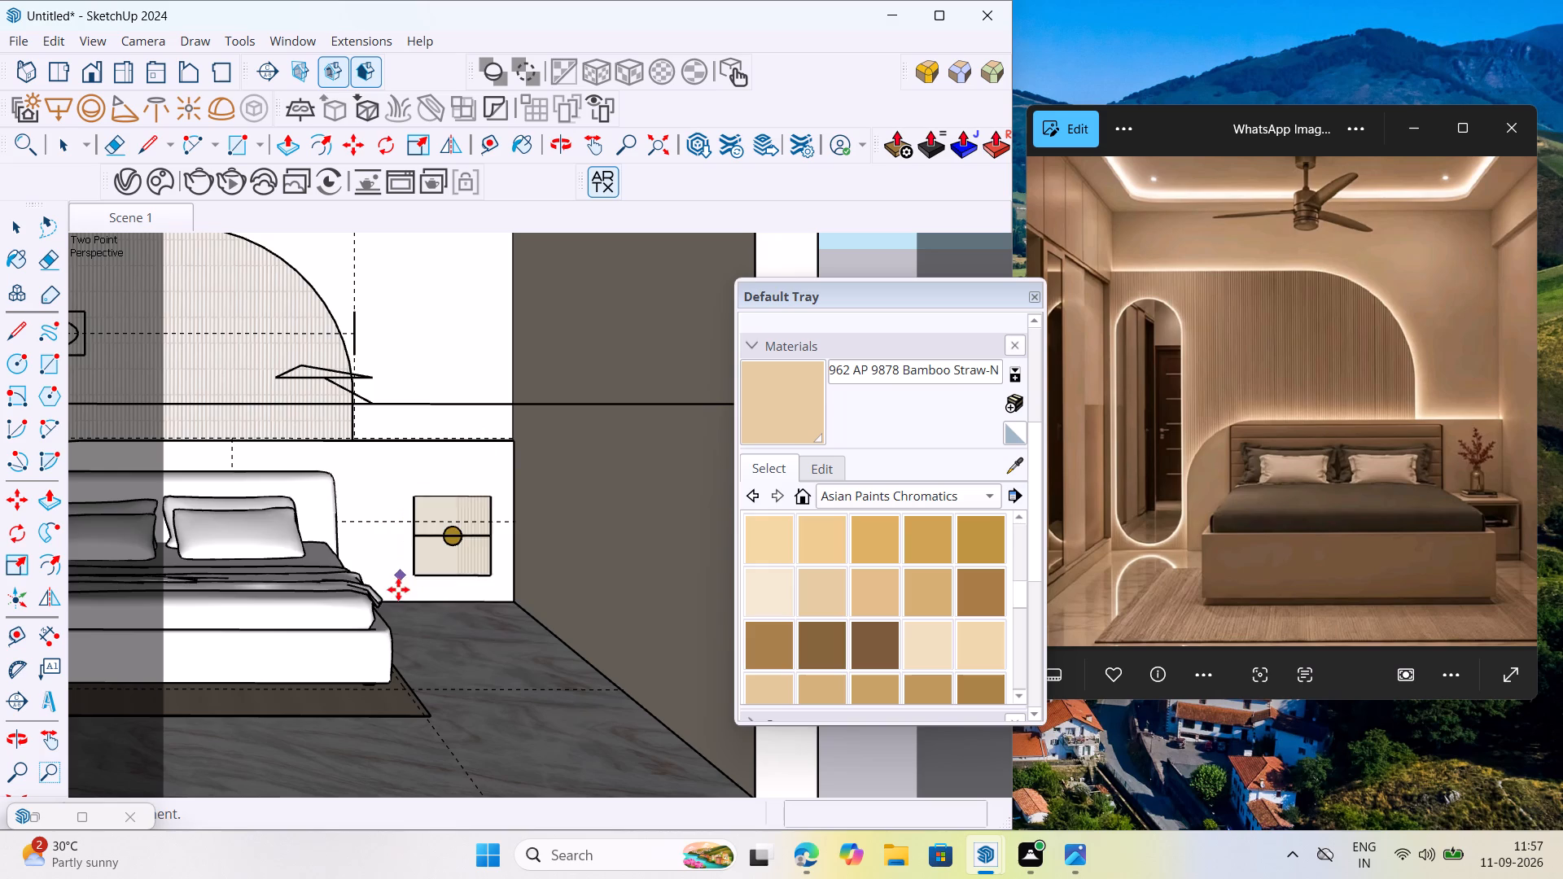
pyautogui.click(412, 617)
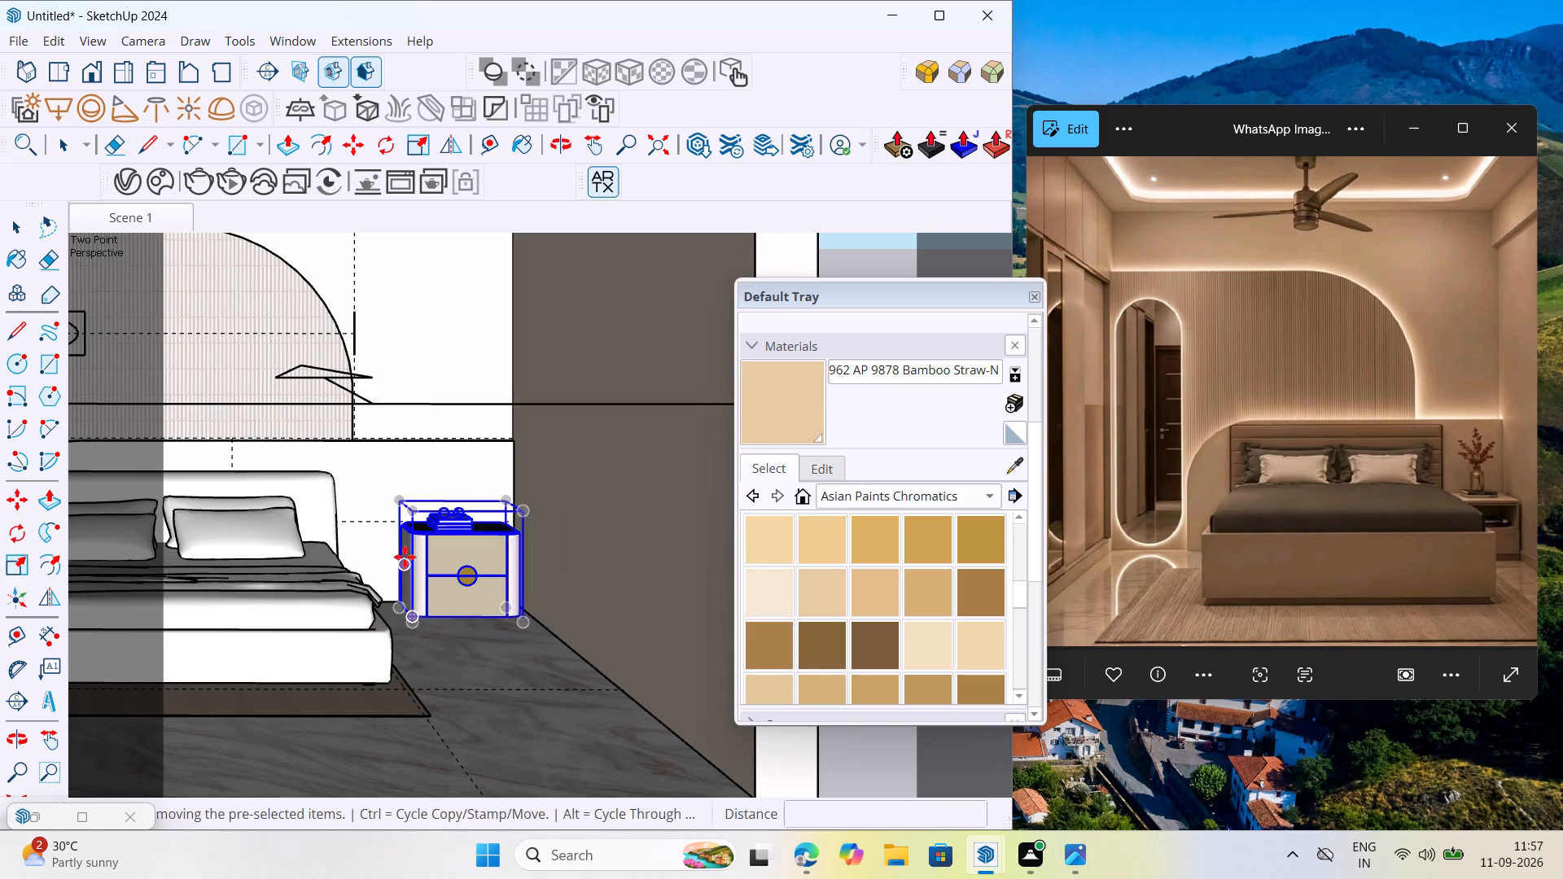
# Move the imported side table in small increments so its back meets the wall behind the bed.
pyautogui.moveTo(403, 556); pyautogui.dragTo(464, 610, button='middle')
pyautogui.scroll(7, 434, 562)
pyautogui.moveTo(400, 514); pyautogui.dragTo(621, 545, button='middle')
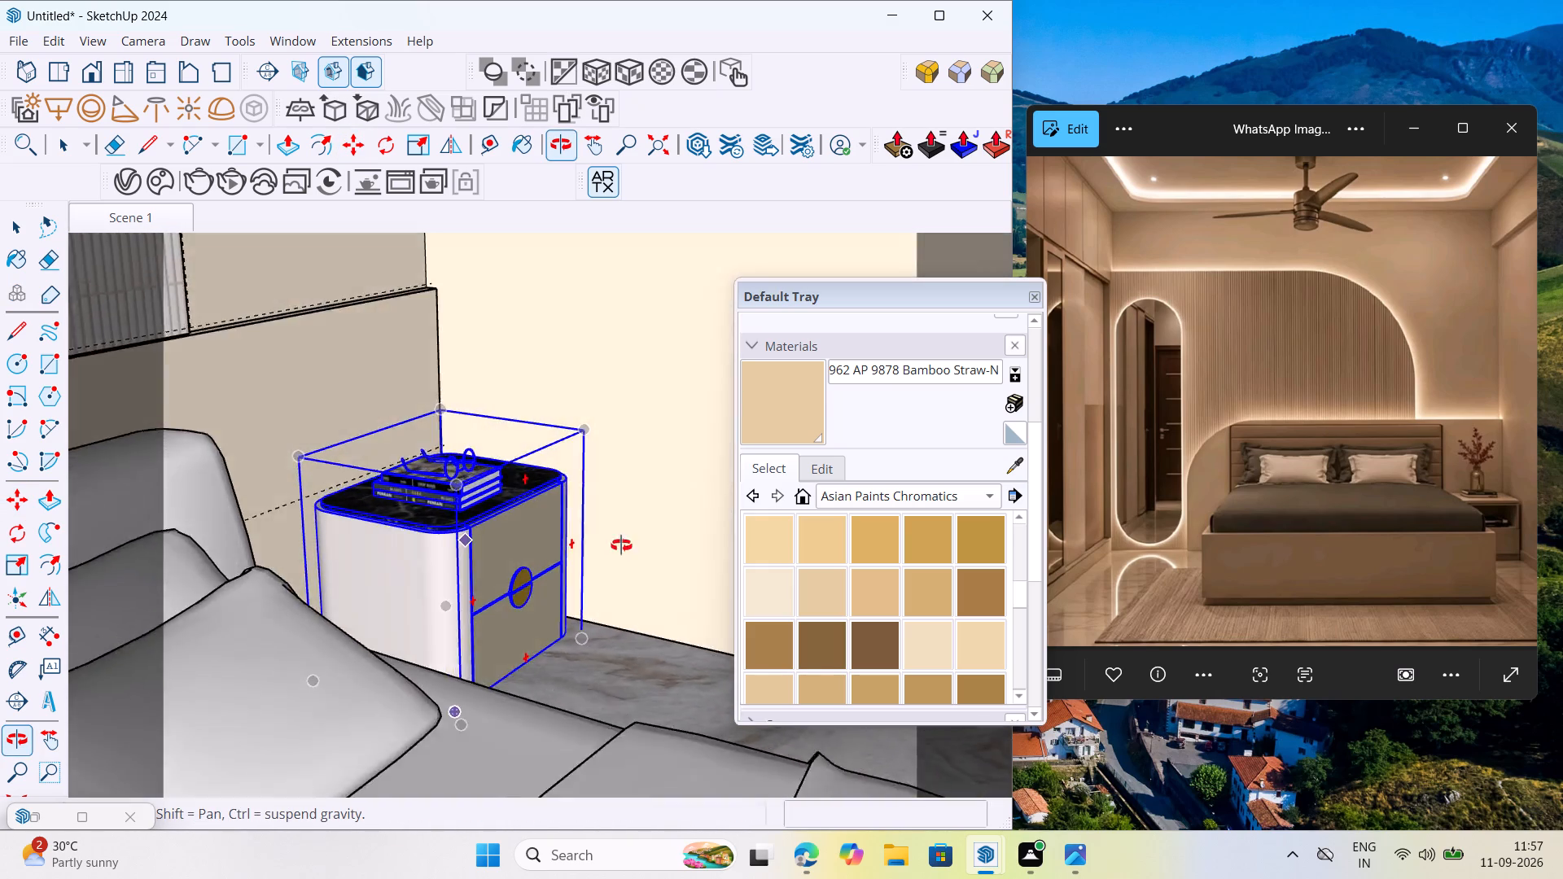
pyautogui.moveTo(621, 545); pyautogui.dragTo(584, 600, button='middle')
pyautogui.scroll(12, 313, 675)
pyautogui.click(410, 663)
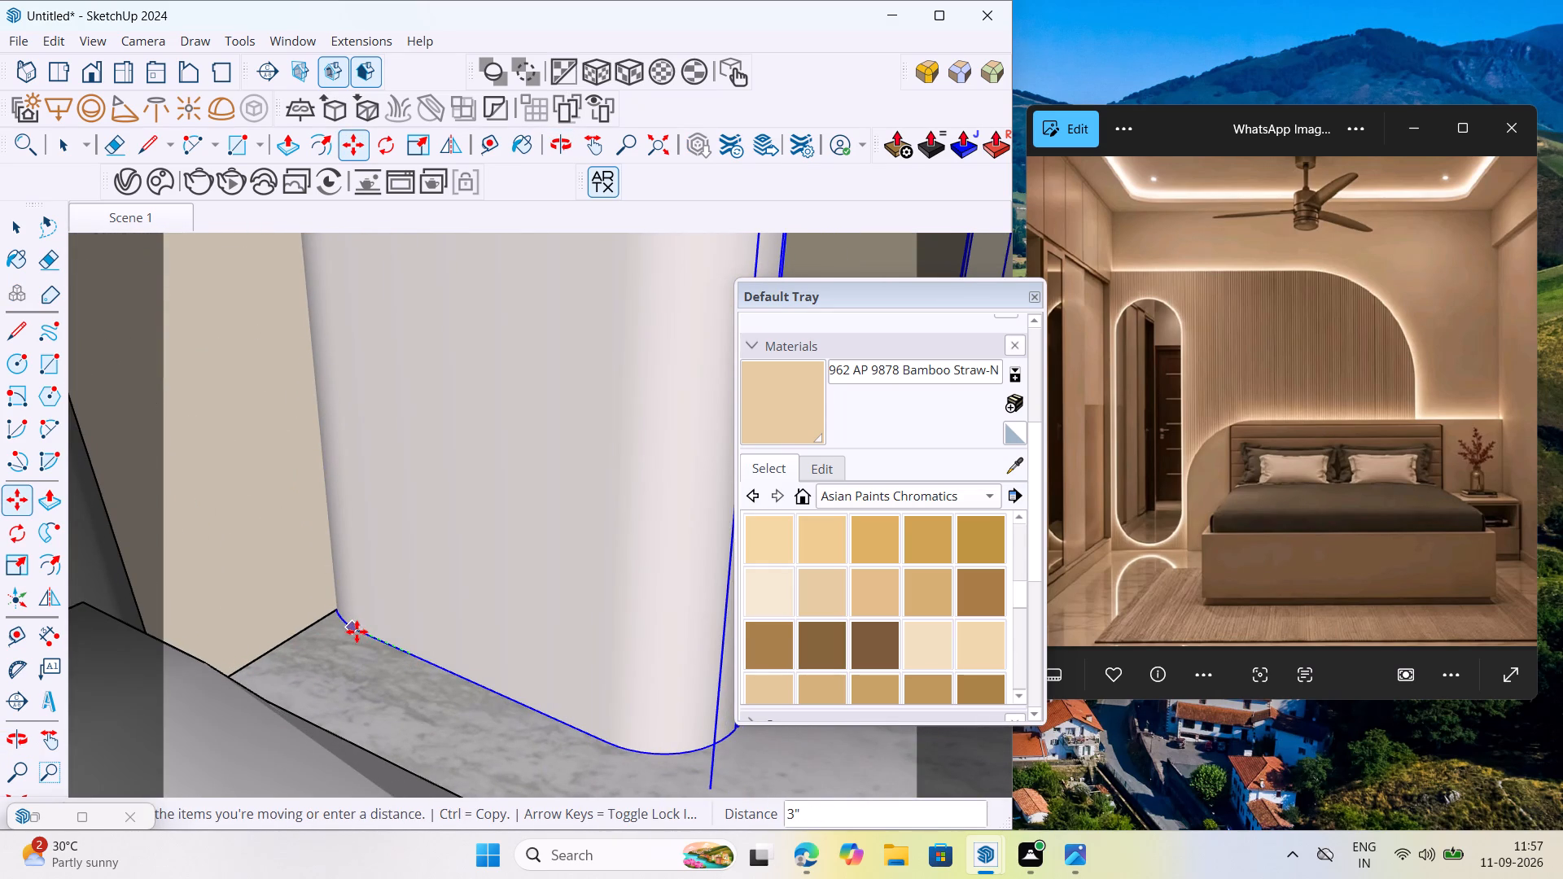
pyautogui.moveTo(357, 632); pyautogui.dragTo(369, 634)
pyautogui.click(382, 647)
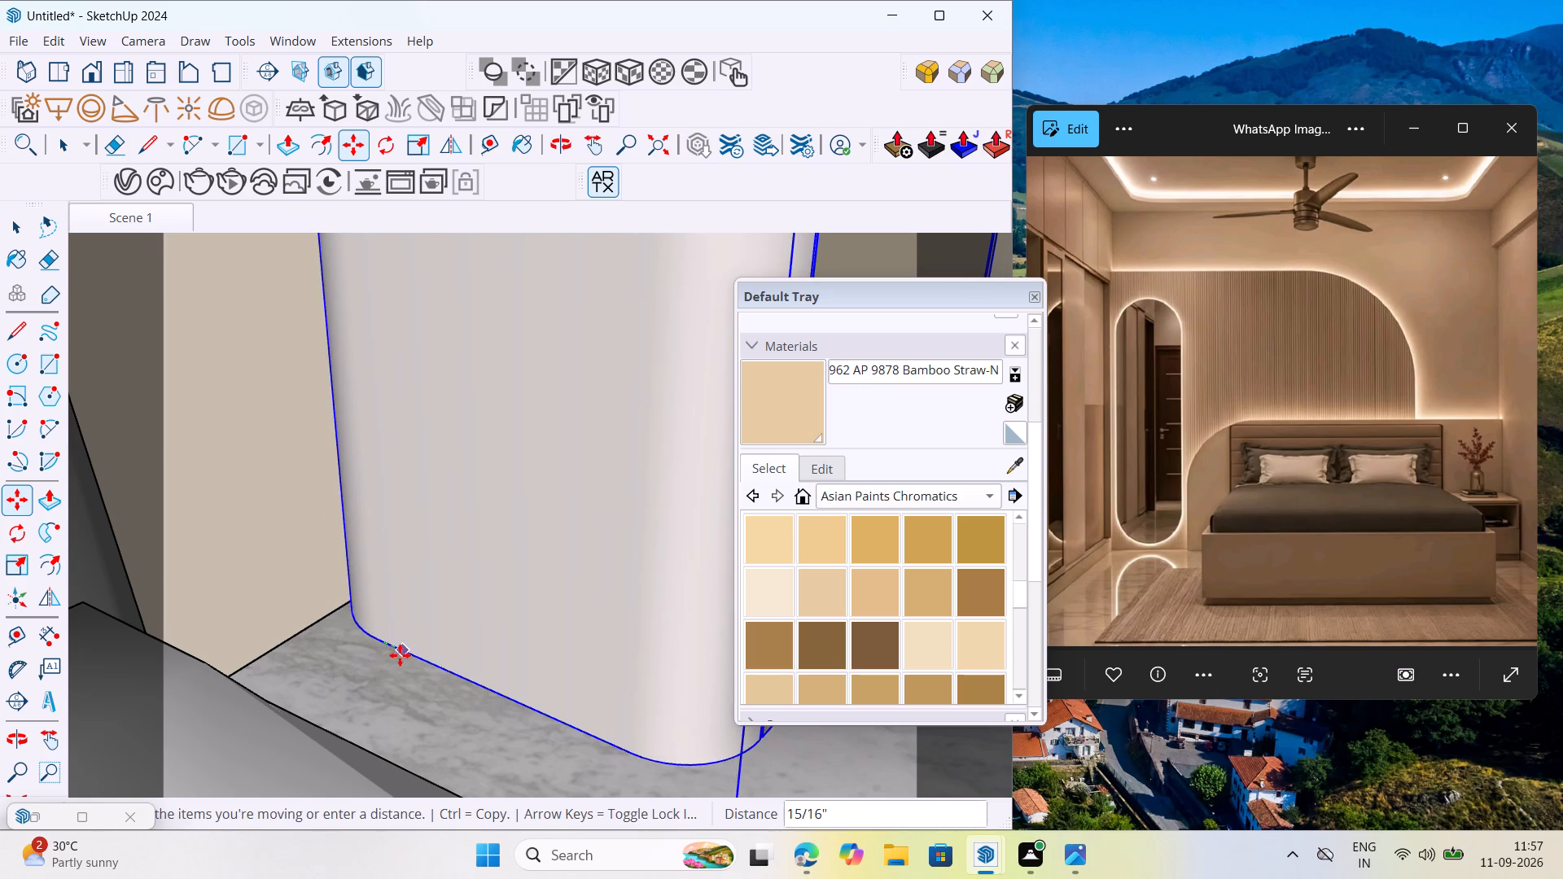
pyautogui.click(391, 652)
# Scale the side table beside the bed to about 1.23 along its red width and 1.21 along its green depth.
pyautogui.scroll(-14, 332, 636)
pyautogui.moveTo(358, 621); pyautogui.dragTo(204, 573, button='middle')
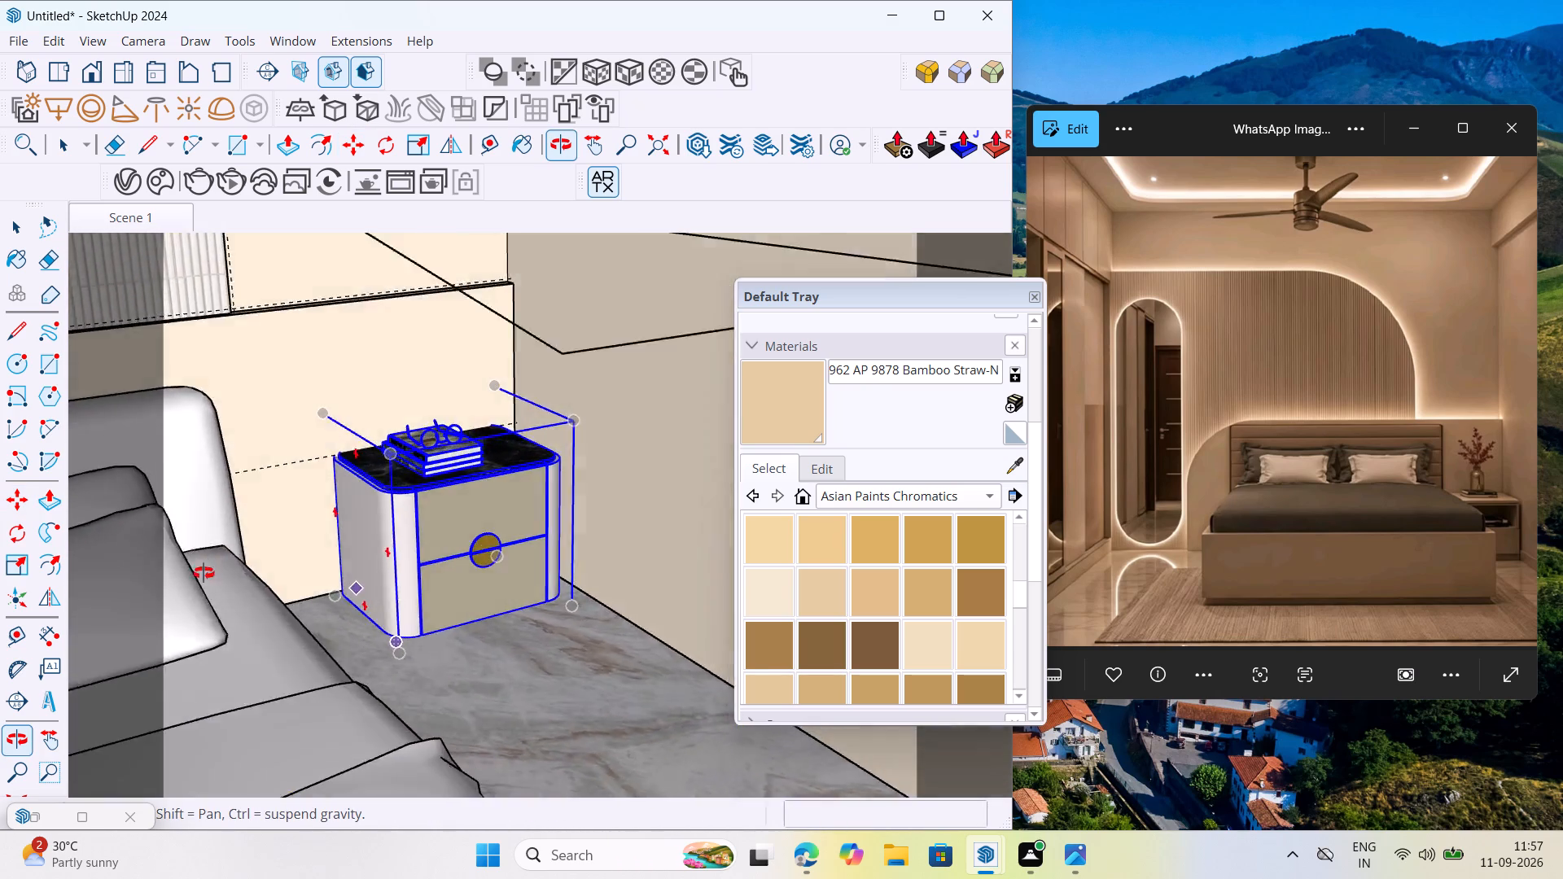
pyautogui.moveTo(204, 573); pyautogui.dragTo(94, 528, button='middle')
pyautogui.press('s')
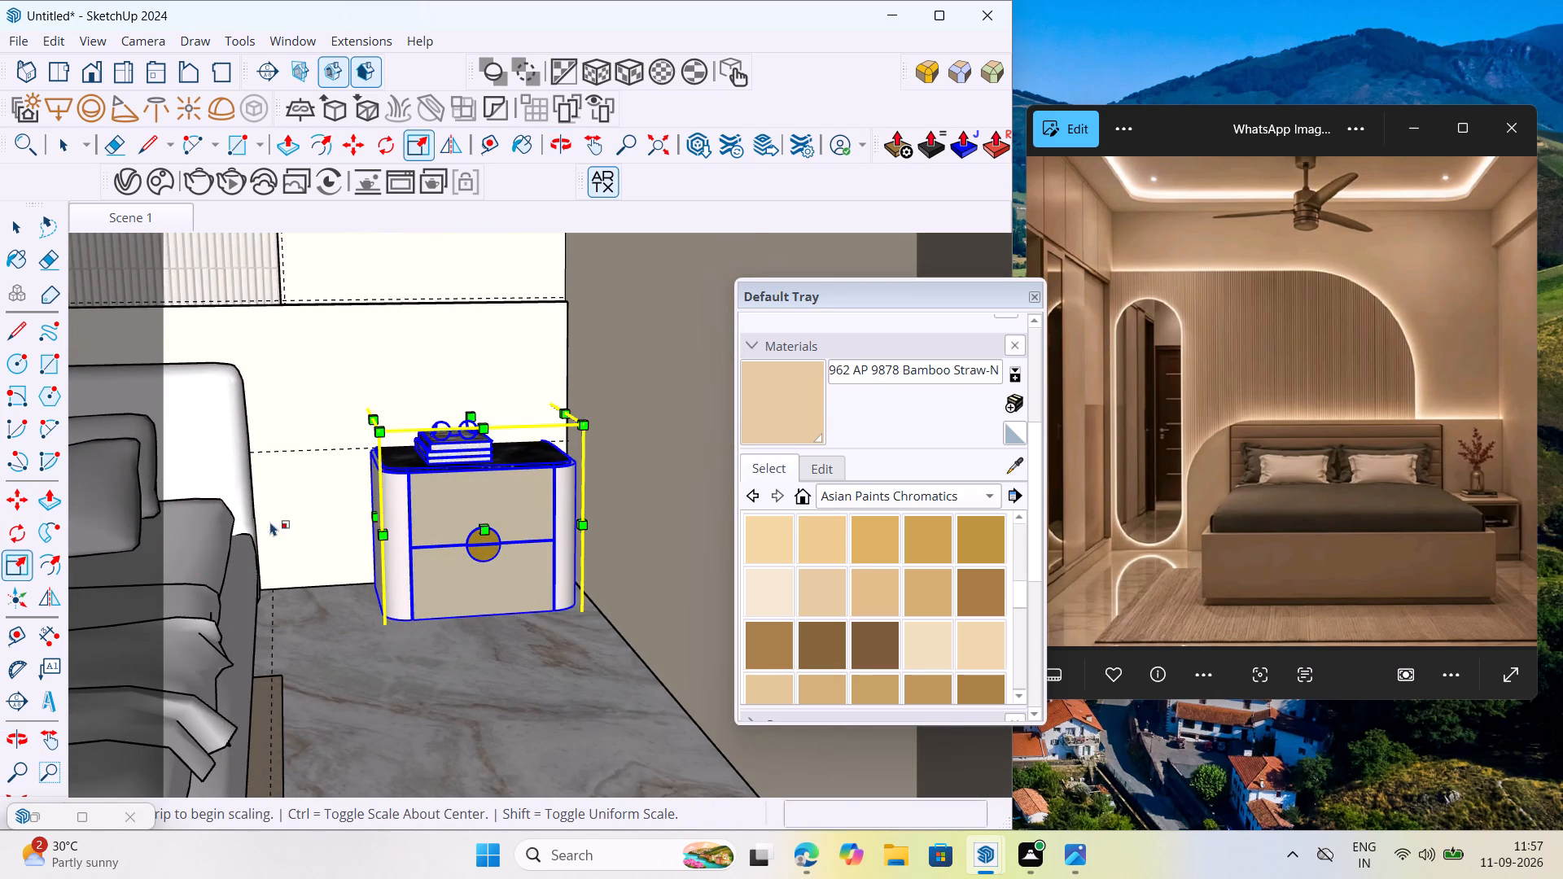
pyautogui.scroll(5, 278, 526)
pyautogui.click(449, 514)
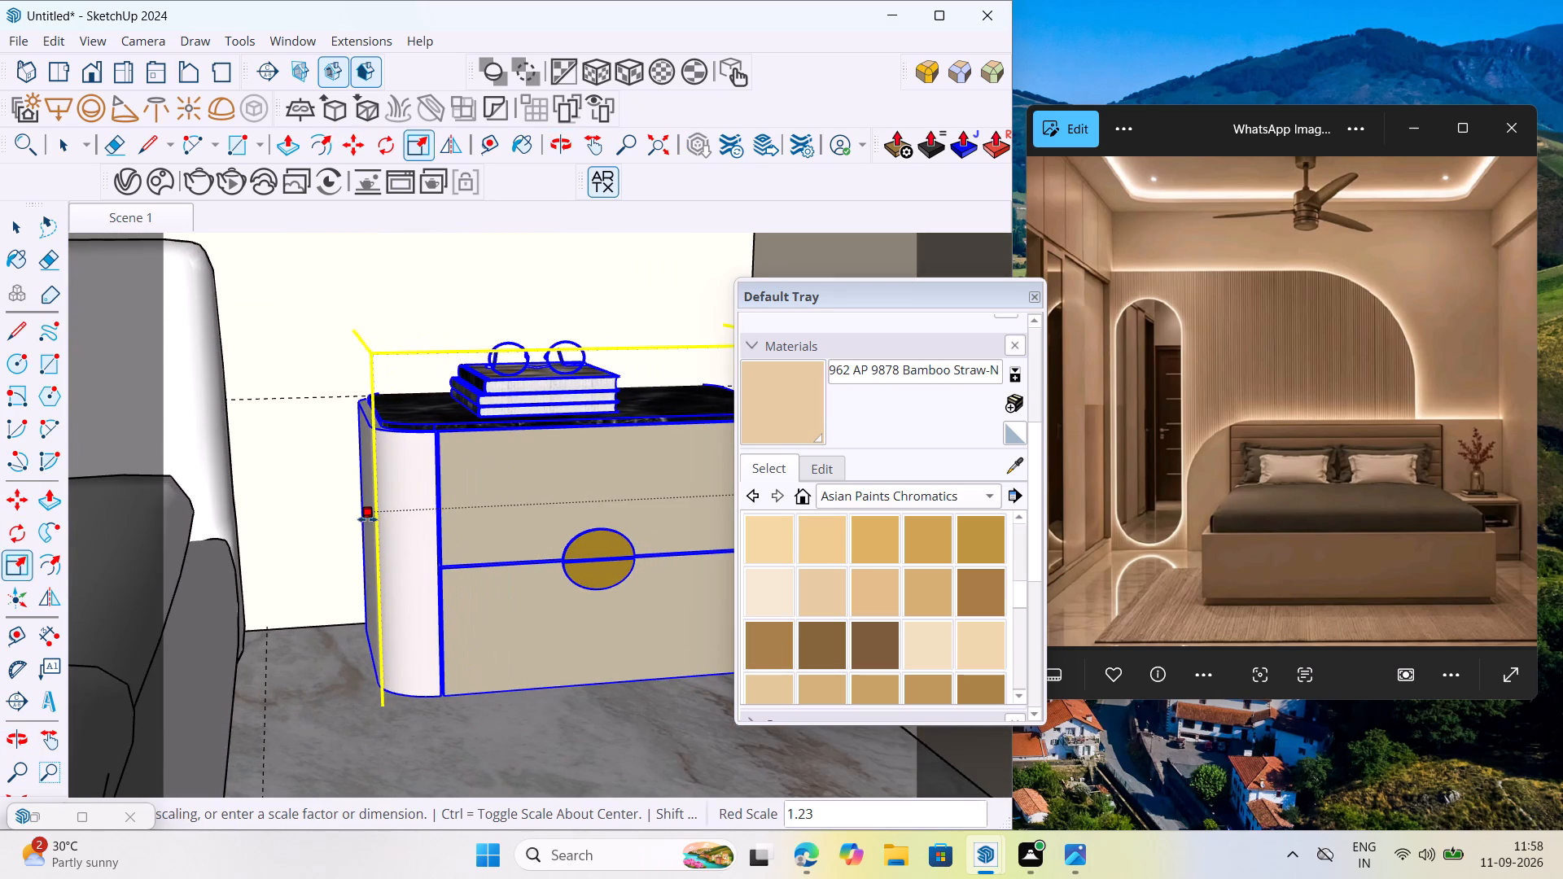
pyautogui.click(367, 519)
pyautogui.click(598, 536)
pyautogui.click(608, 555)
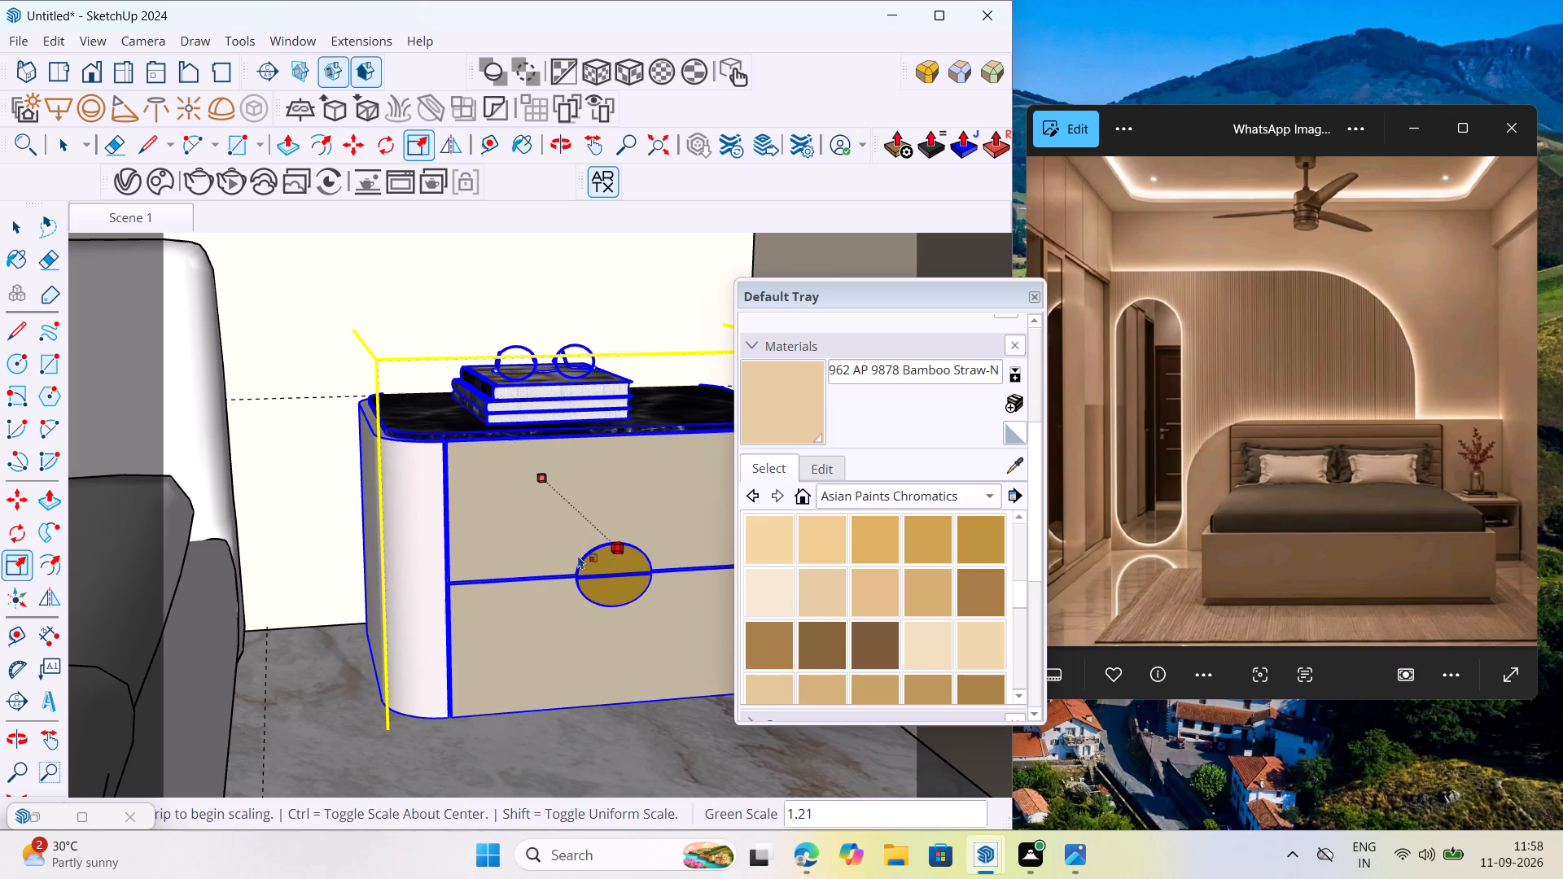
# Stretch the side table to about 1.08 along the red axis, extending its outer side toward the adjacent side wall.
pyautogui.scroll(-6, 234, 513)
pyautogui.scroll(5, 598, 562)
pyautogui.moveTo(563, 572); pyautogui.dragTo(479, 608, button='middle')
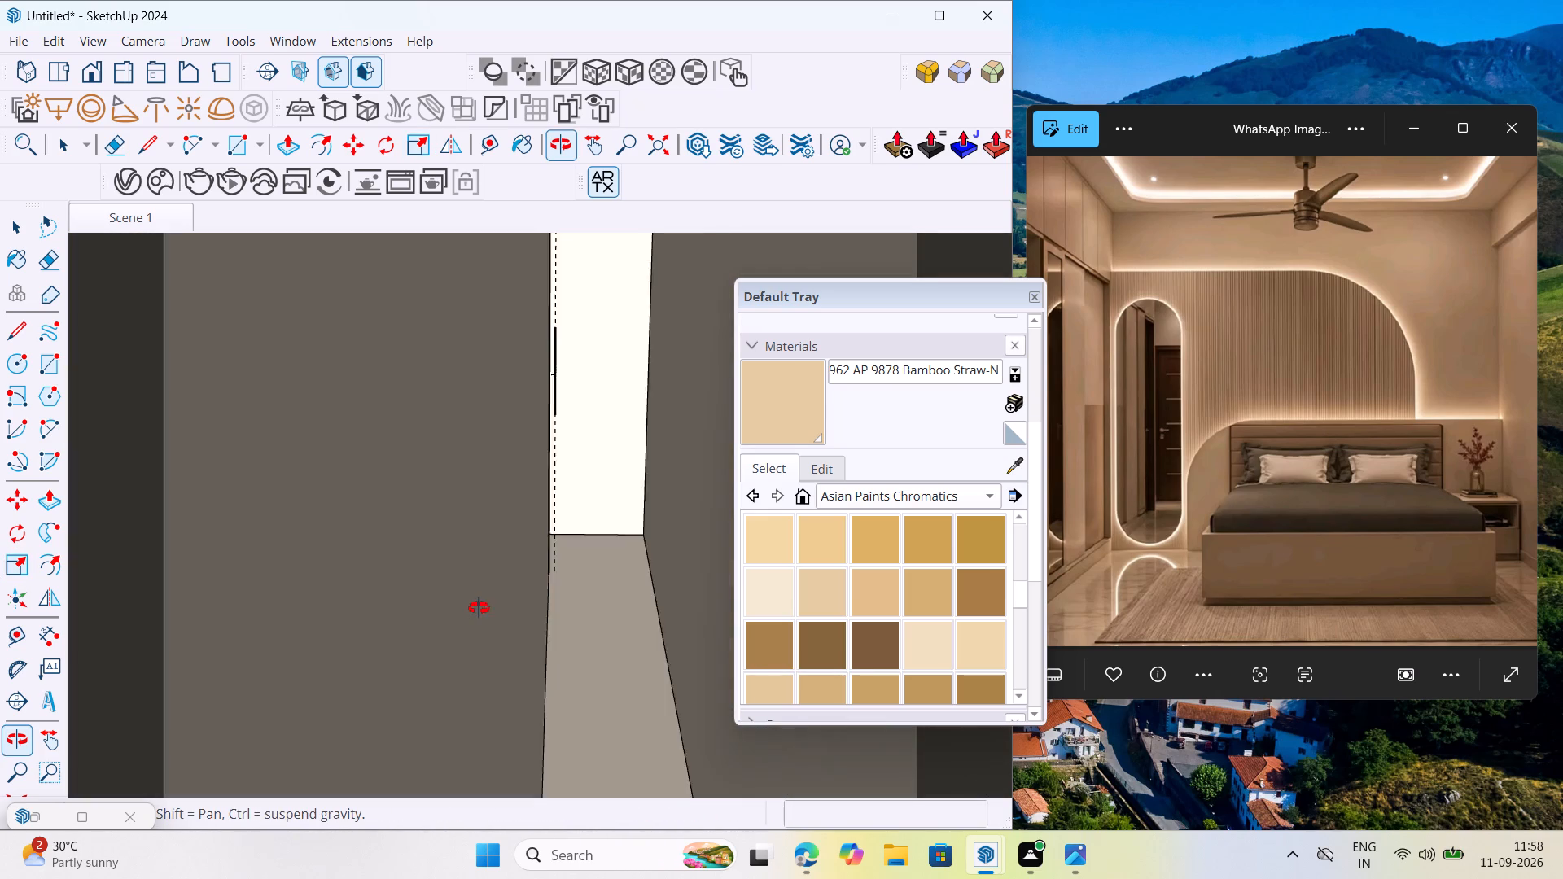
pyautogui.moveTo(479, 608); pyautogui.dragTo(504, 613, button='middle')
pyautogui.scroll(10, 533, 497)
pyautogui.moveTo(516, 544); pyautogui.dragTo(499, 545, button='middle')
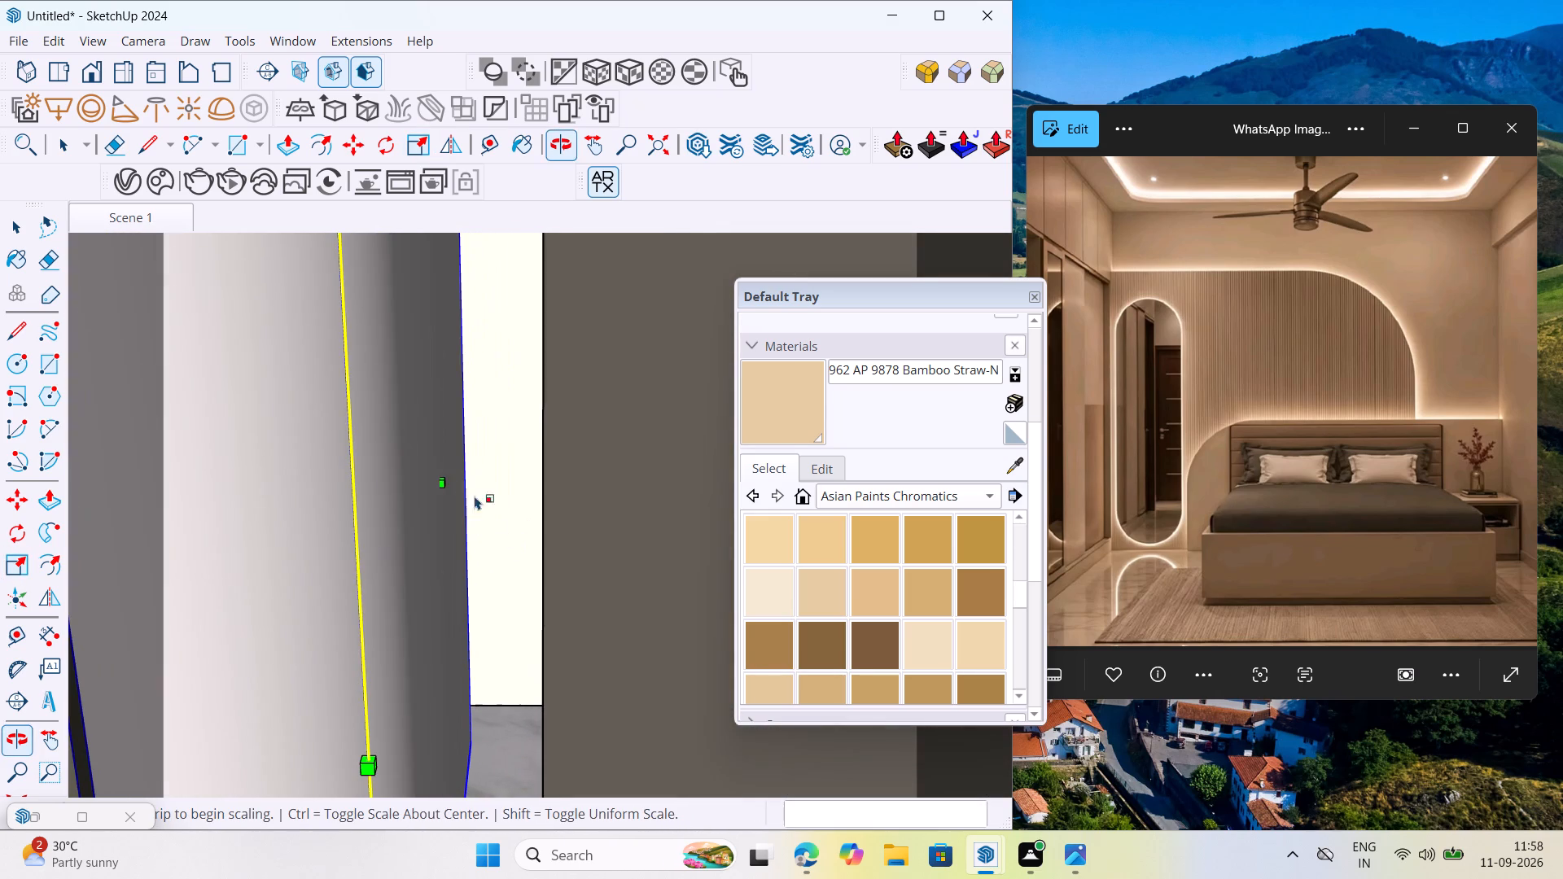
pyautogui.click(446, 480)
pyautogui.click(560, 504)
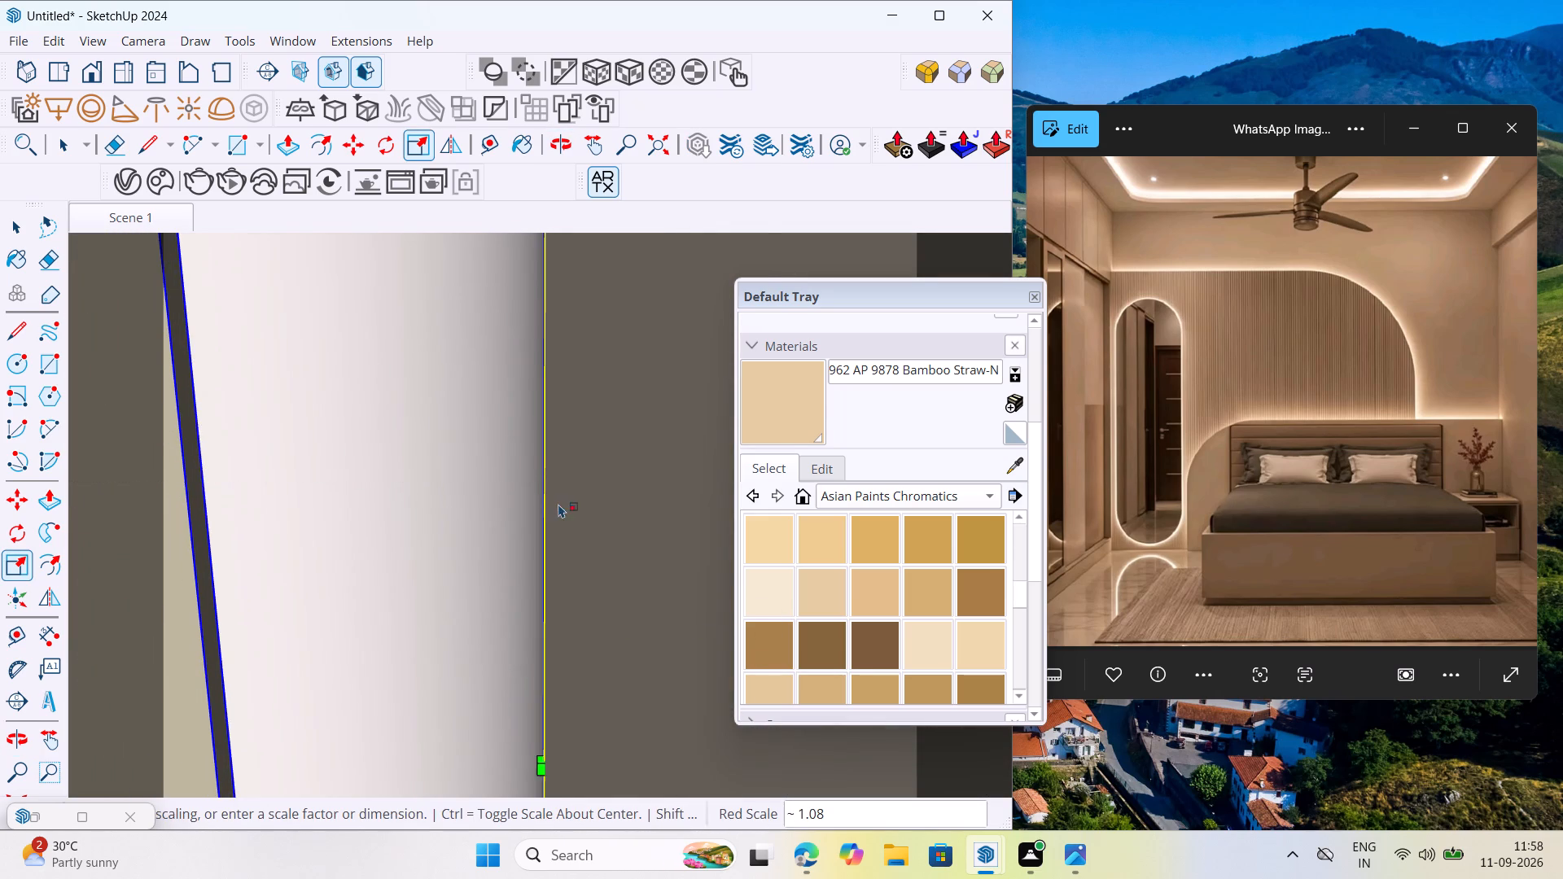
pyautogui.scroll(-20, 556, 497)
pyautogui.scroll(-2, 556, 497)
pyautogui.click(28, 798)
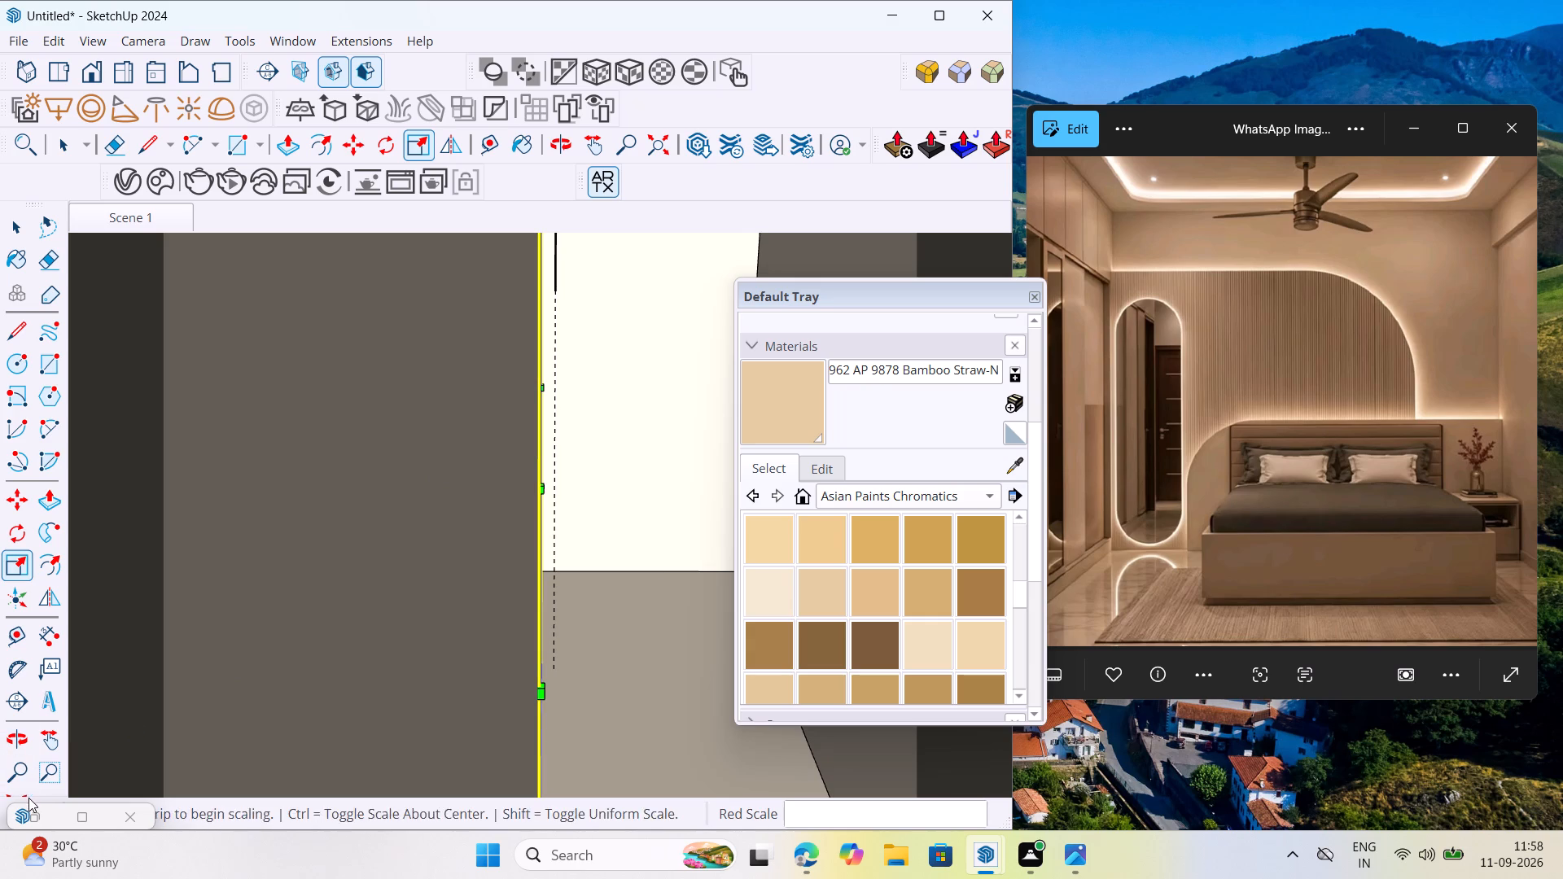
pyautogui.click(26, 794)
pyautogui.scroll(-7, 282, 640)
pyautogui.moveTo(299, 650); pyautogui.dragTo(361, 591, button='middle')
pyautogui.press('space')
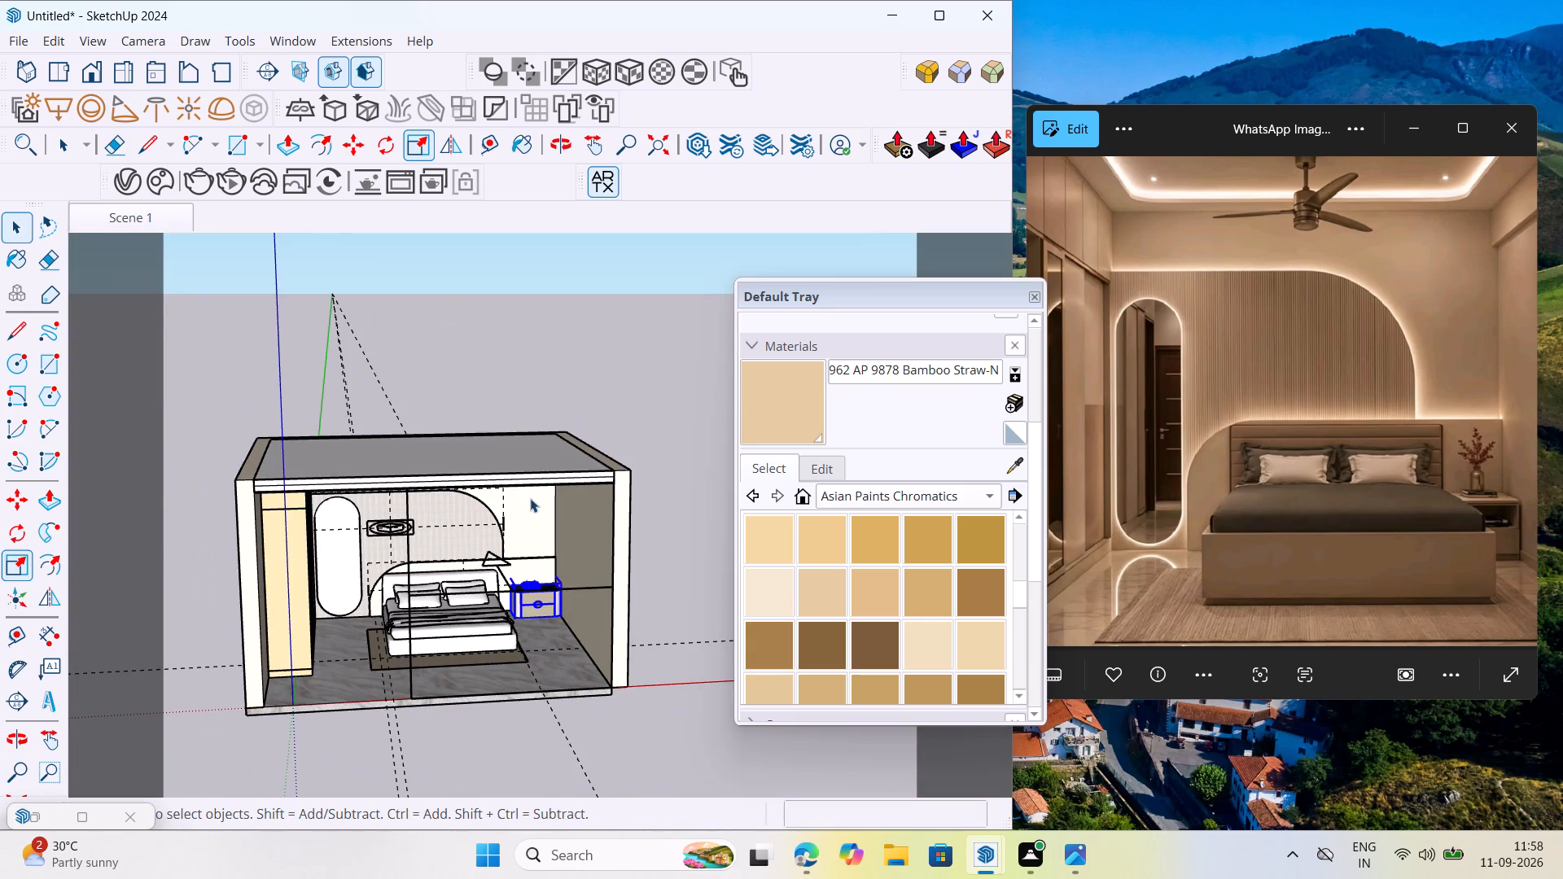
pyautogui.click(597, 370)
# Examine the enlarged side table's size and fit between the bed and the side wall.
pyautogui.scroll(14, 567, 566)
pyautogui.moveTo(427, 574); pyautogui.dragTo(455, 460, button='middle')
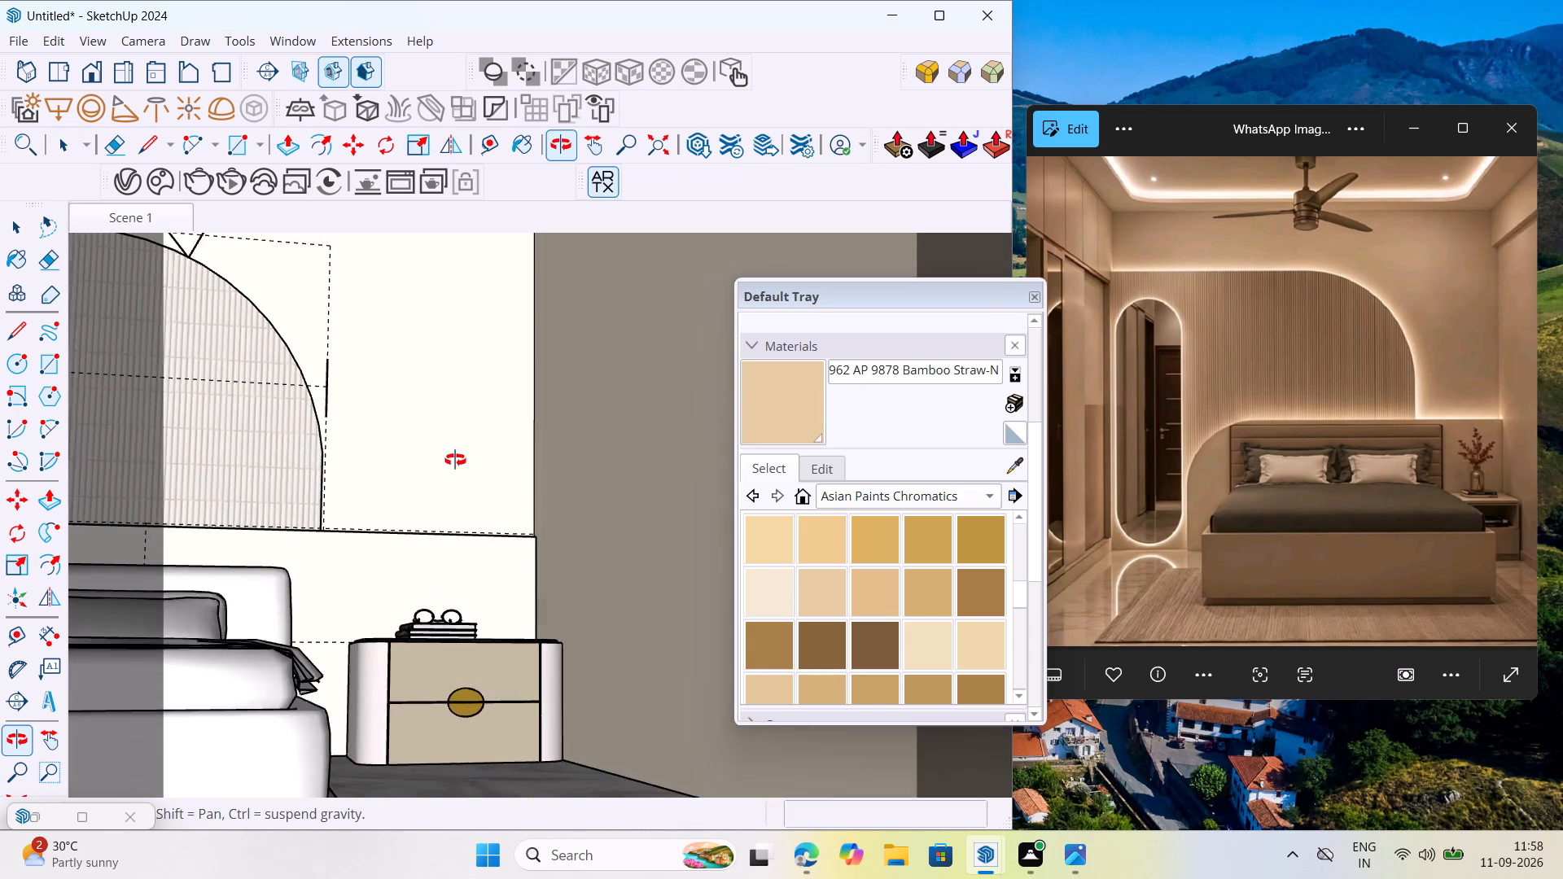
pyautogui.moveTo(455, 460); pyautogui.dragTo(449, 491, button='middle')
pyautogui.scroll(-13, 567, 474)
pyautogui.moveTo(479, 566); pyautogui.dragTo(474, 622, button='middle')
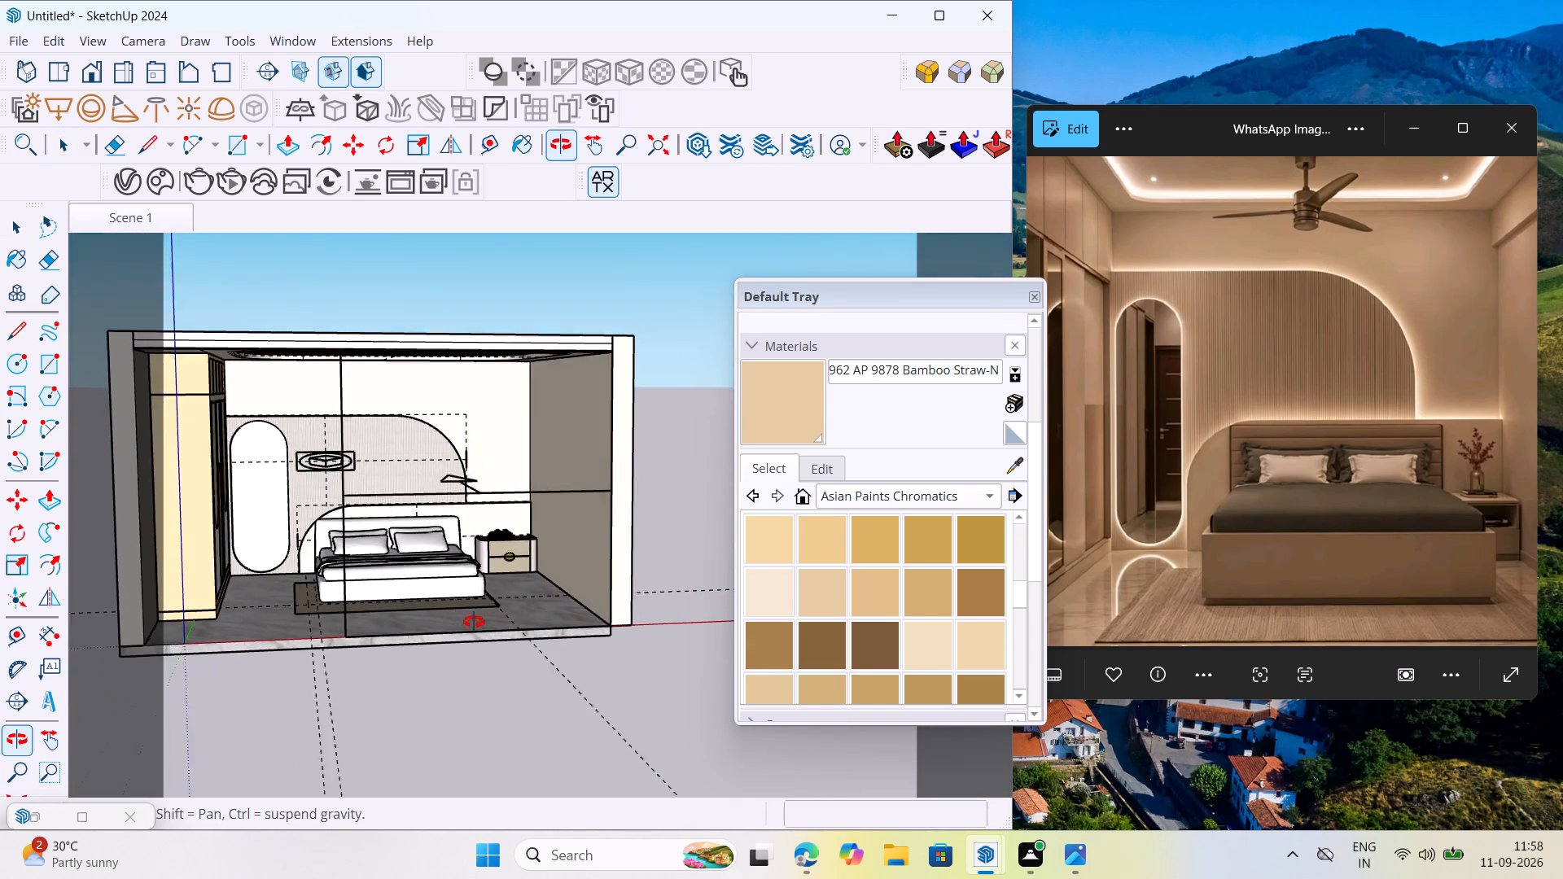
pyautogui.moveTo(474, 622); pyautogui.dragTo(495, 630, button='middle')
pyautogui.scroll(13, 479, 523)
pyautogui.scroll(-7, 480, 518)
pyautogui.moveTo(479, 581); pyautogui.dragTo(440, 596, button='middle')
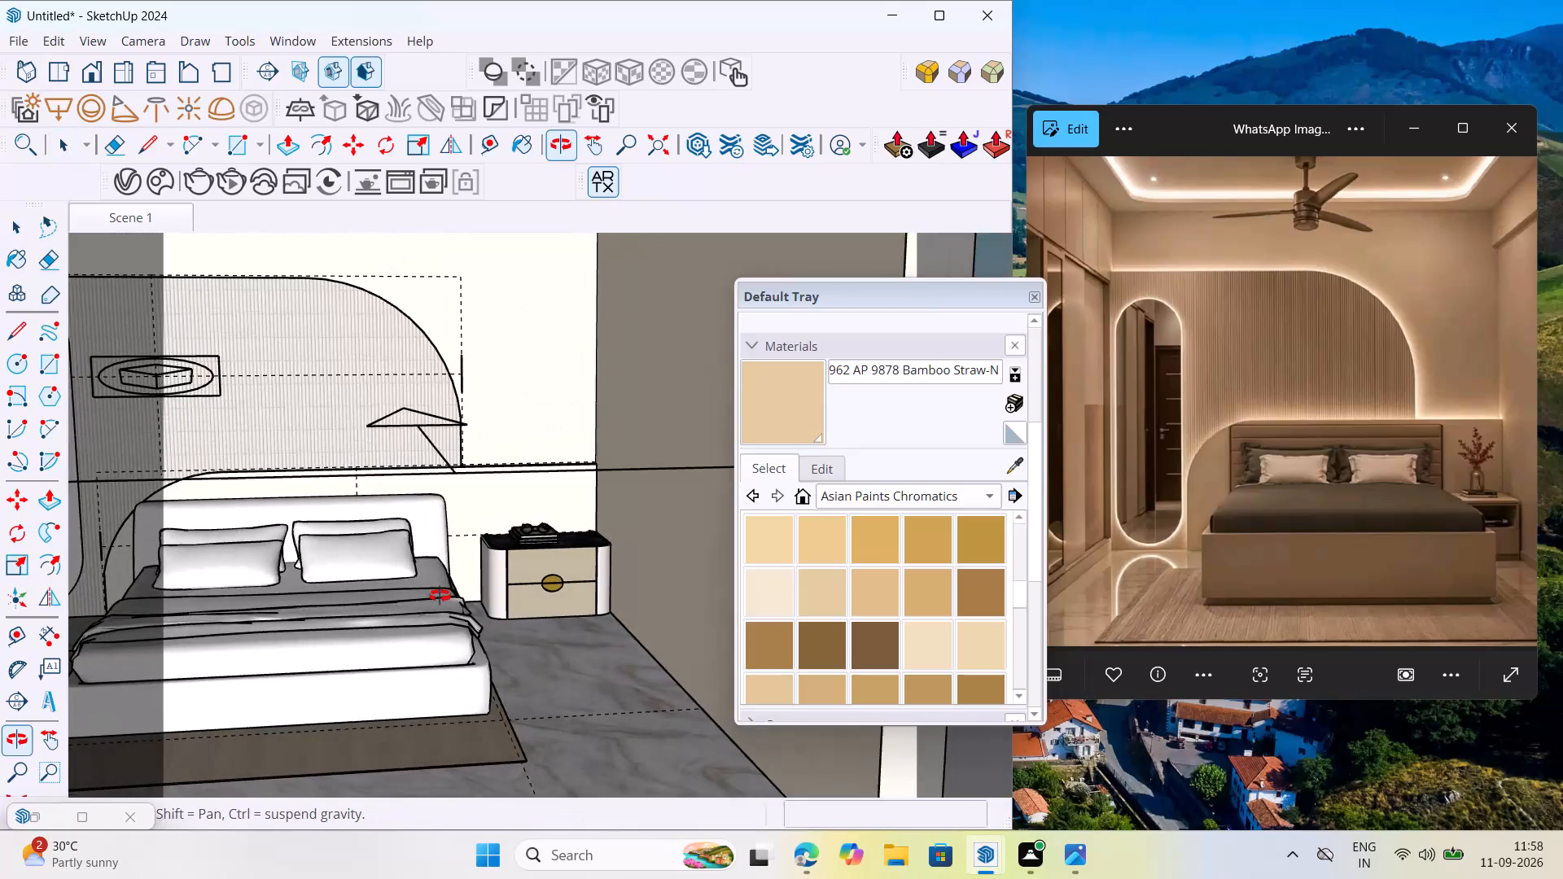
pyautogui.moveTo(440, 596); pyautogui.dragTo(413, 547, button='middle')
pyautogui.scroll(-12, 437, 564)
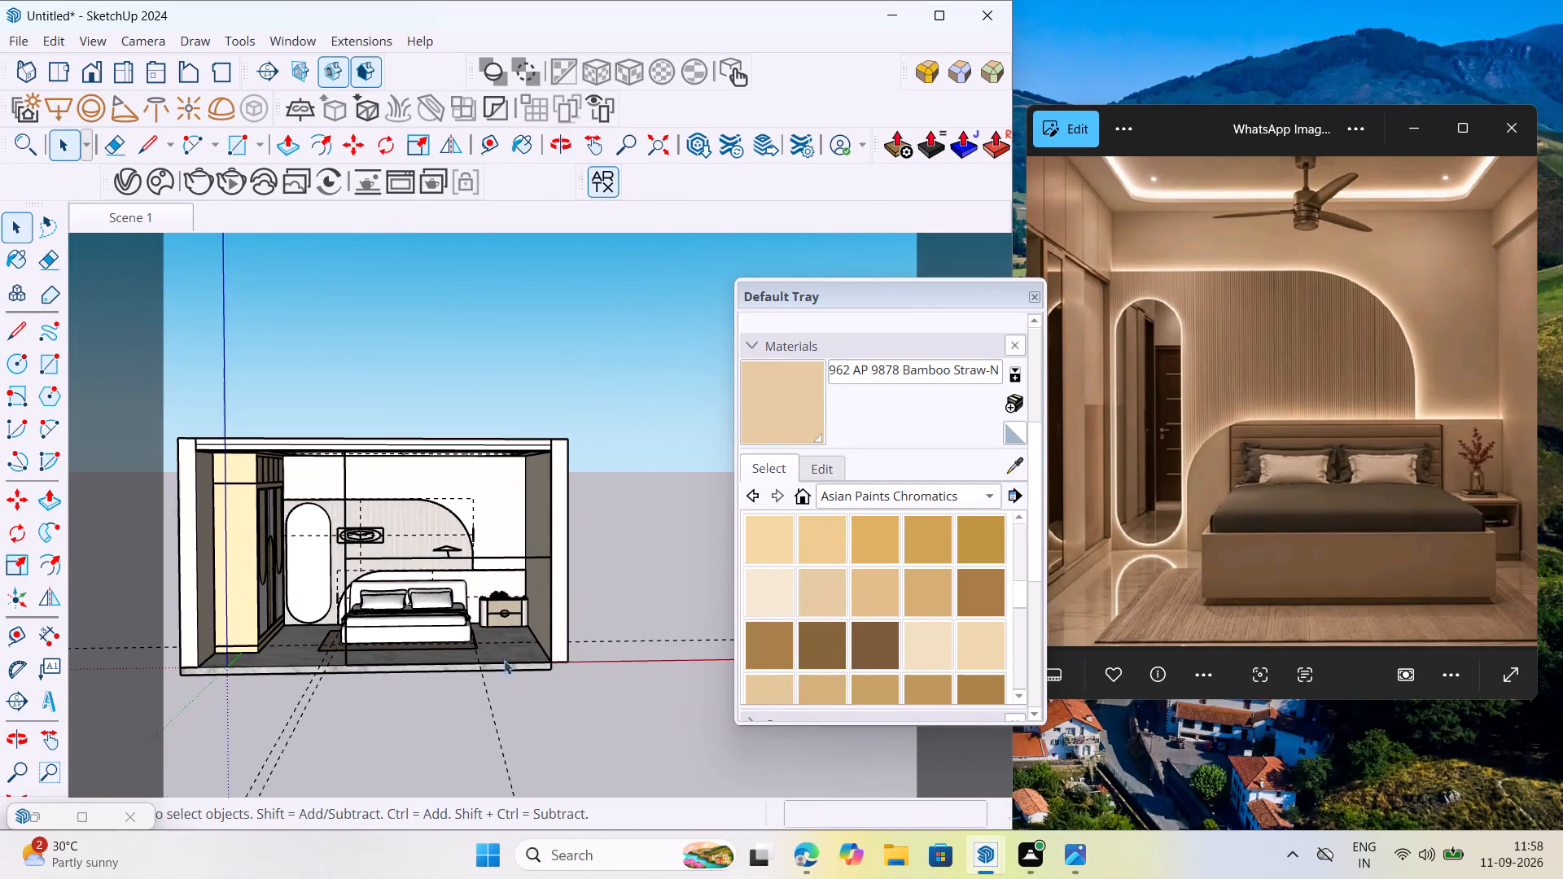
# Lower the side table's height by scaling it along the blue axis to about 0.83, and again to about 0.86.
pyautogui.scroll(18, 554, 587)
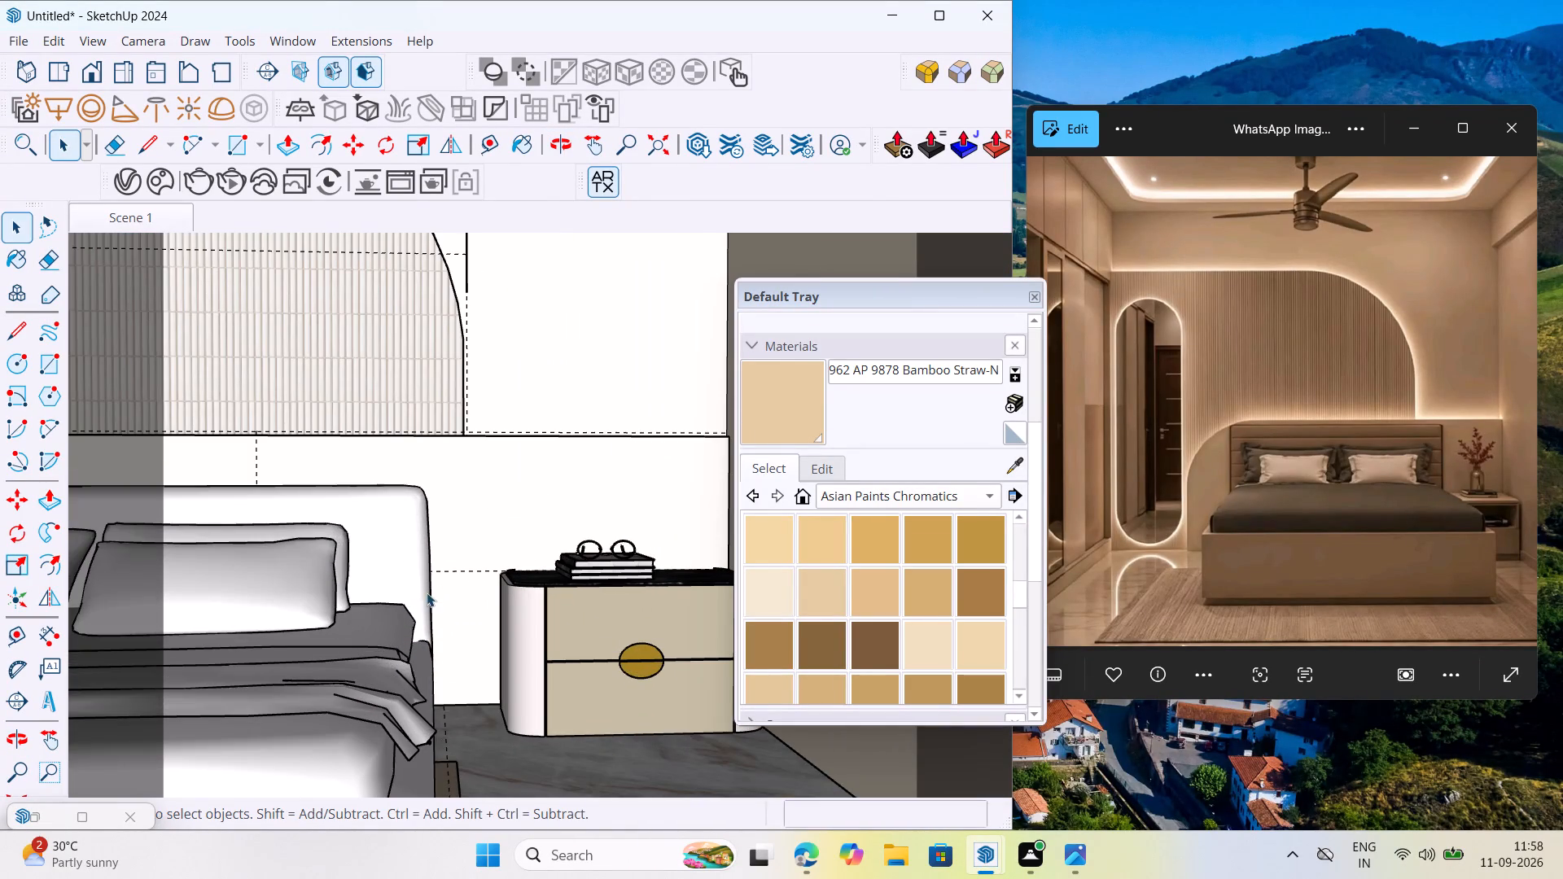
pyautogui.scroll(-1, 442, 638)
pyautogui.scroll(4, 464, 632)
pyautogui.click(557, 553)
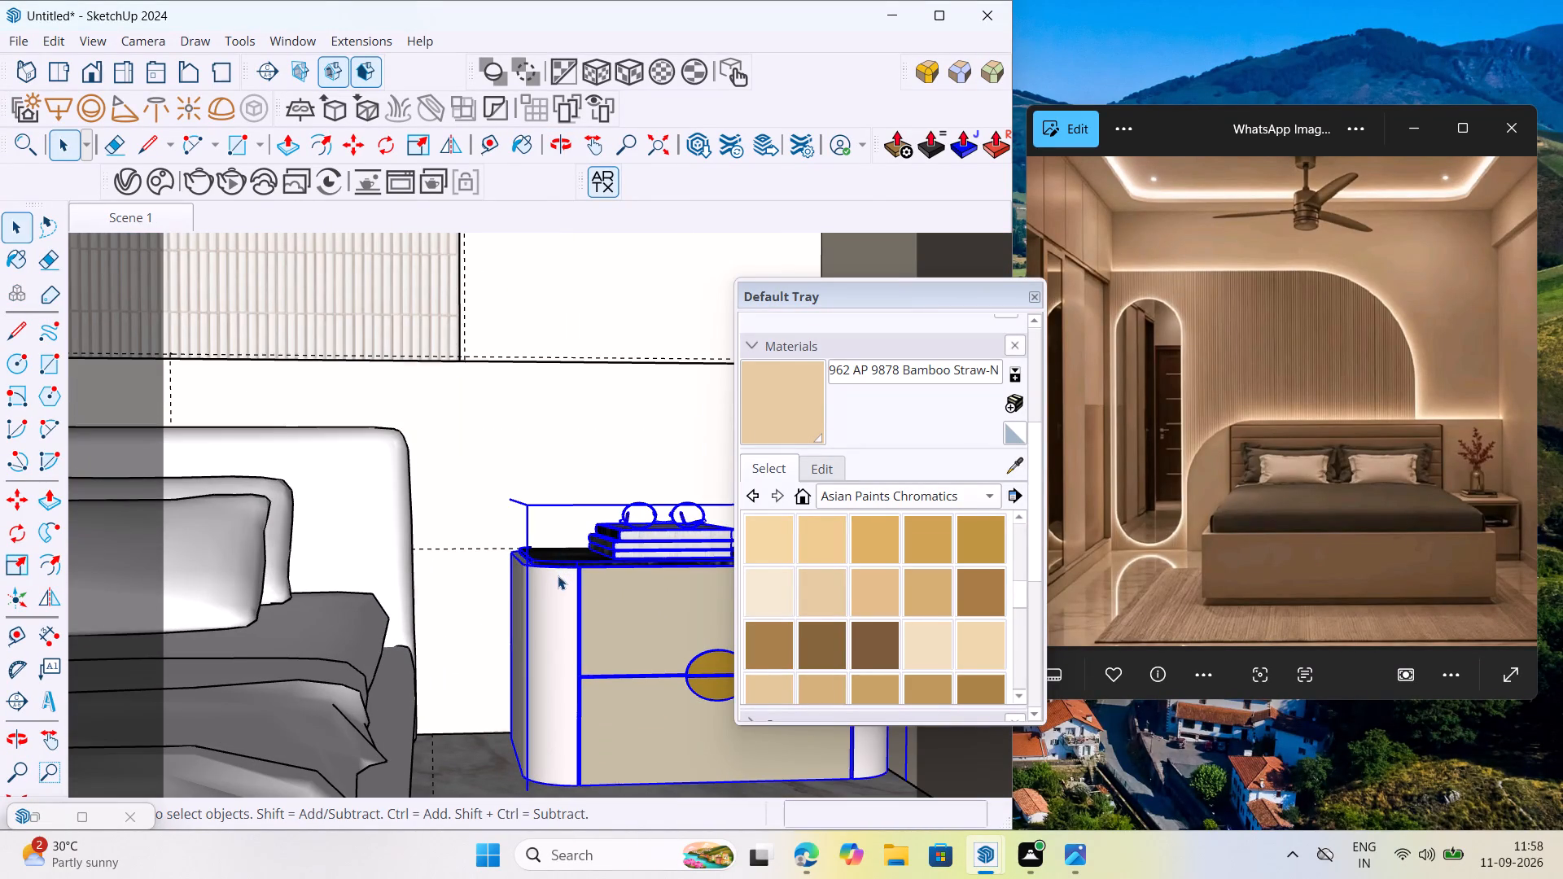
pyautogui.press('s')
pyautogui.scroll(3, 572, 558)
pyautogui.scroll(-5, 462, 540)
pyautogui.scroll(3, 602, 550)
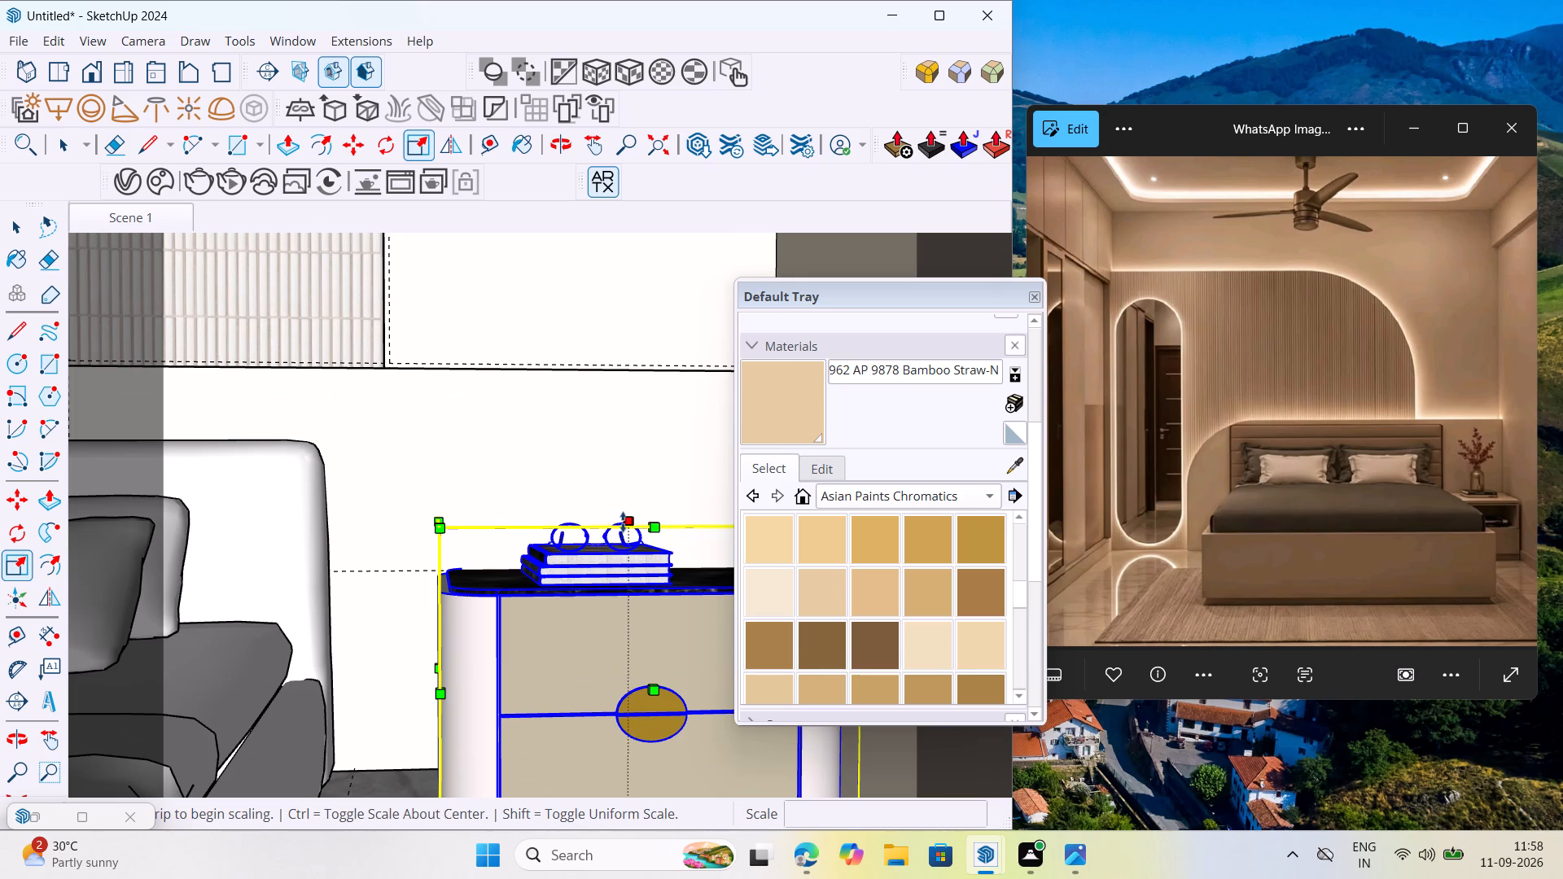
pyautogui.click(624, 522)
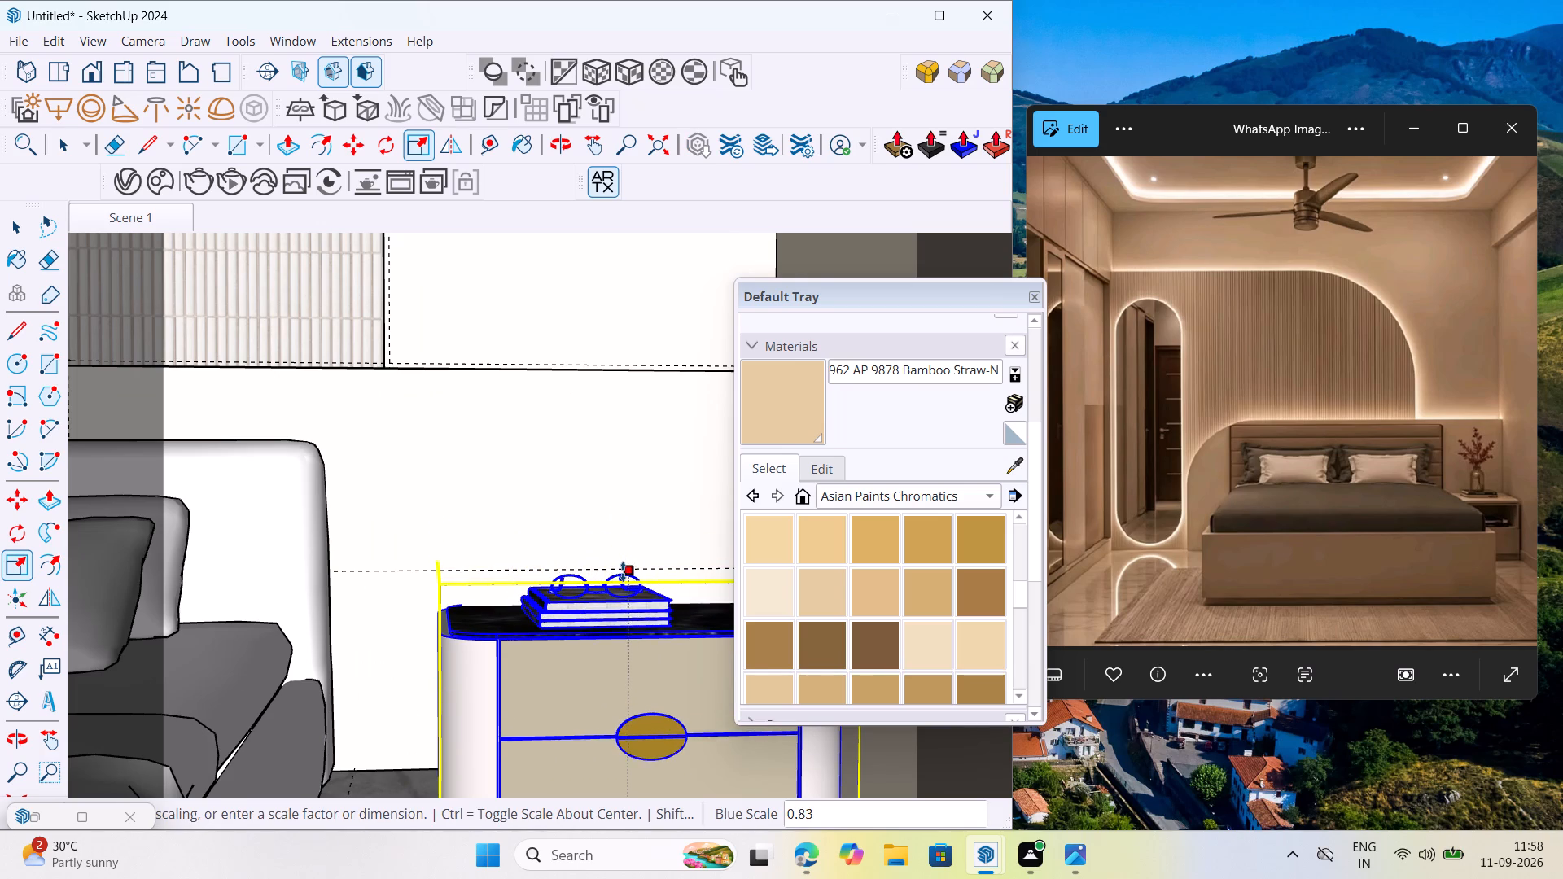
pyautogui.click(623, 575)
pyautogui.scroll(-5, 444, 567)
pyautogui.scroll(4, 515, 663)
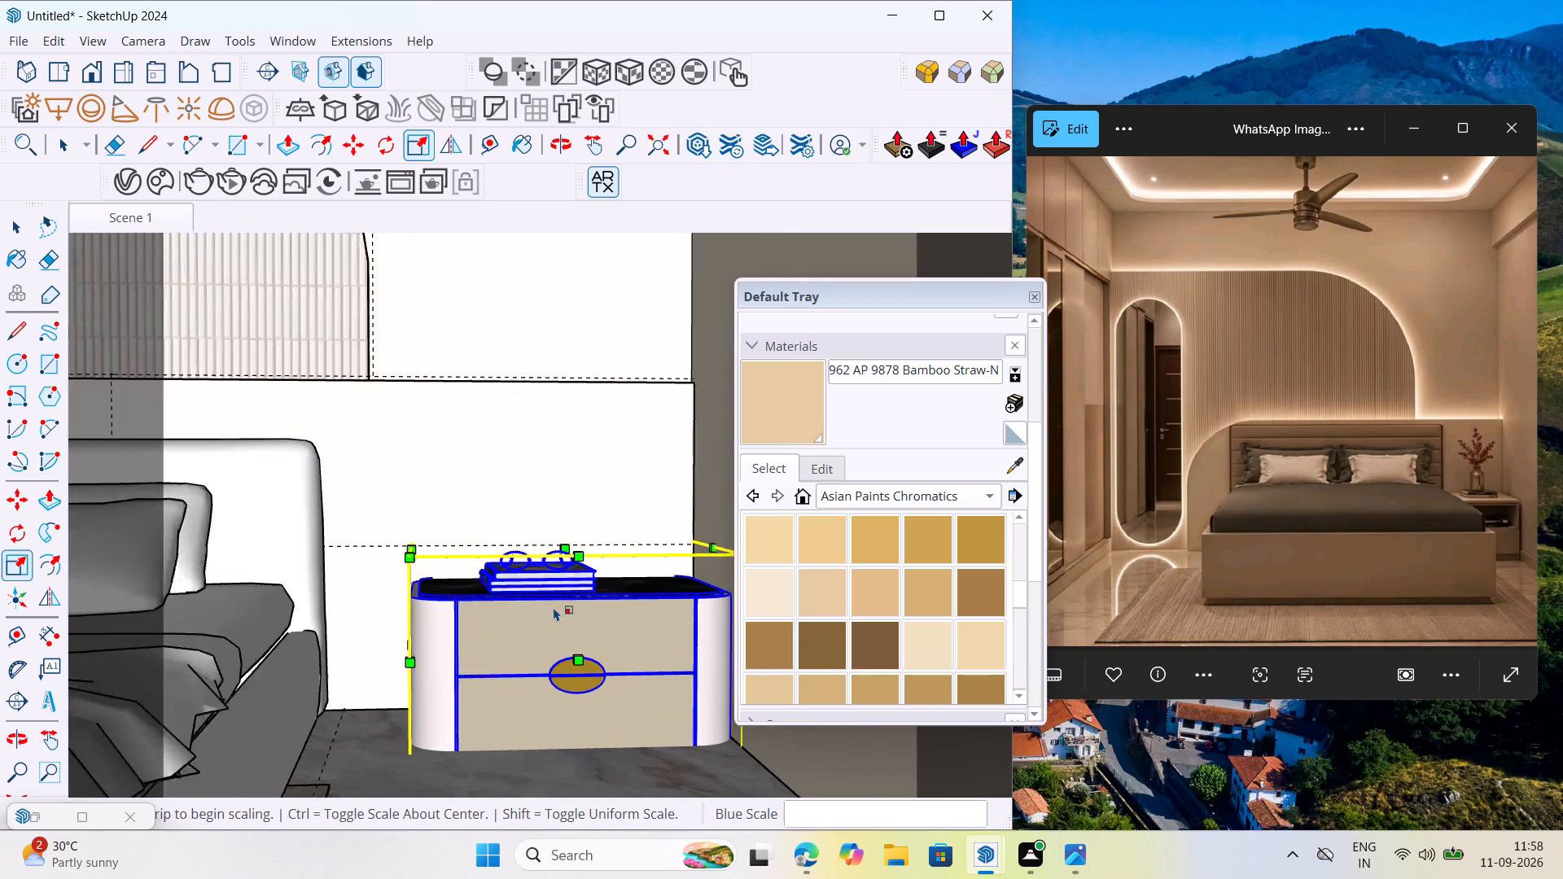
pyautogui.click(563, 540)
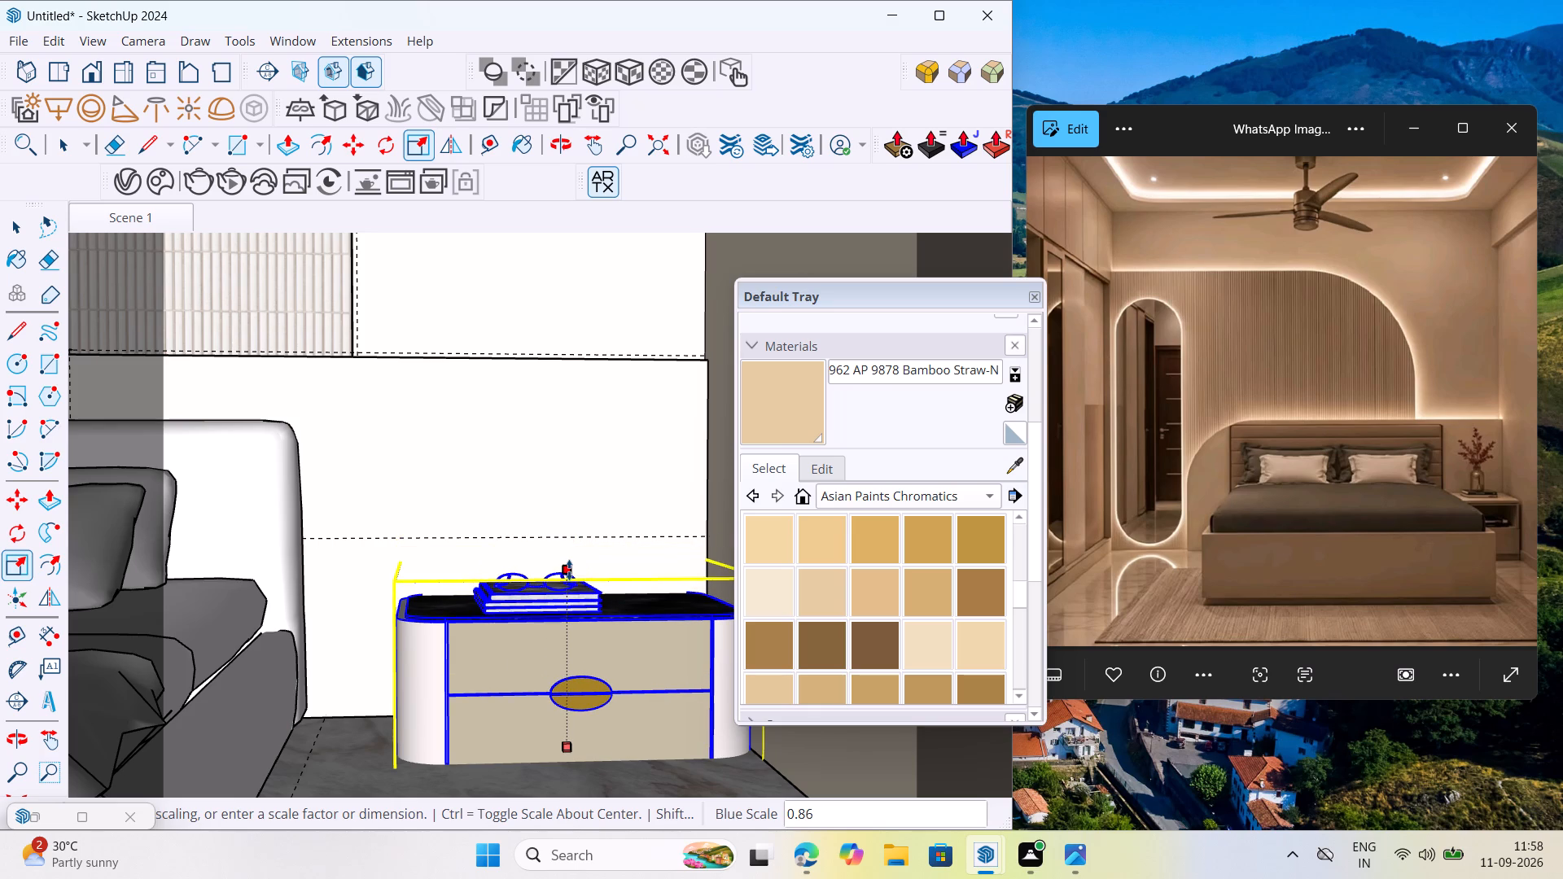
pyautogui.click(569, 570)
pyautogui.press('space')
pyautogui.scroll(-8, 471, 558)
pyautogui.click(454, 399)
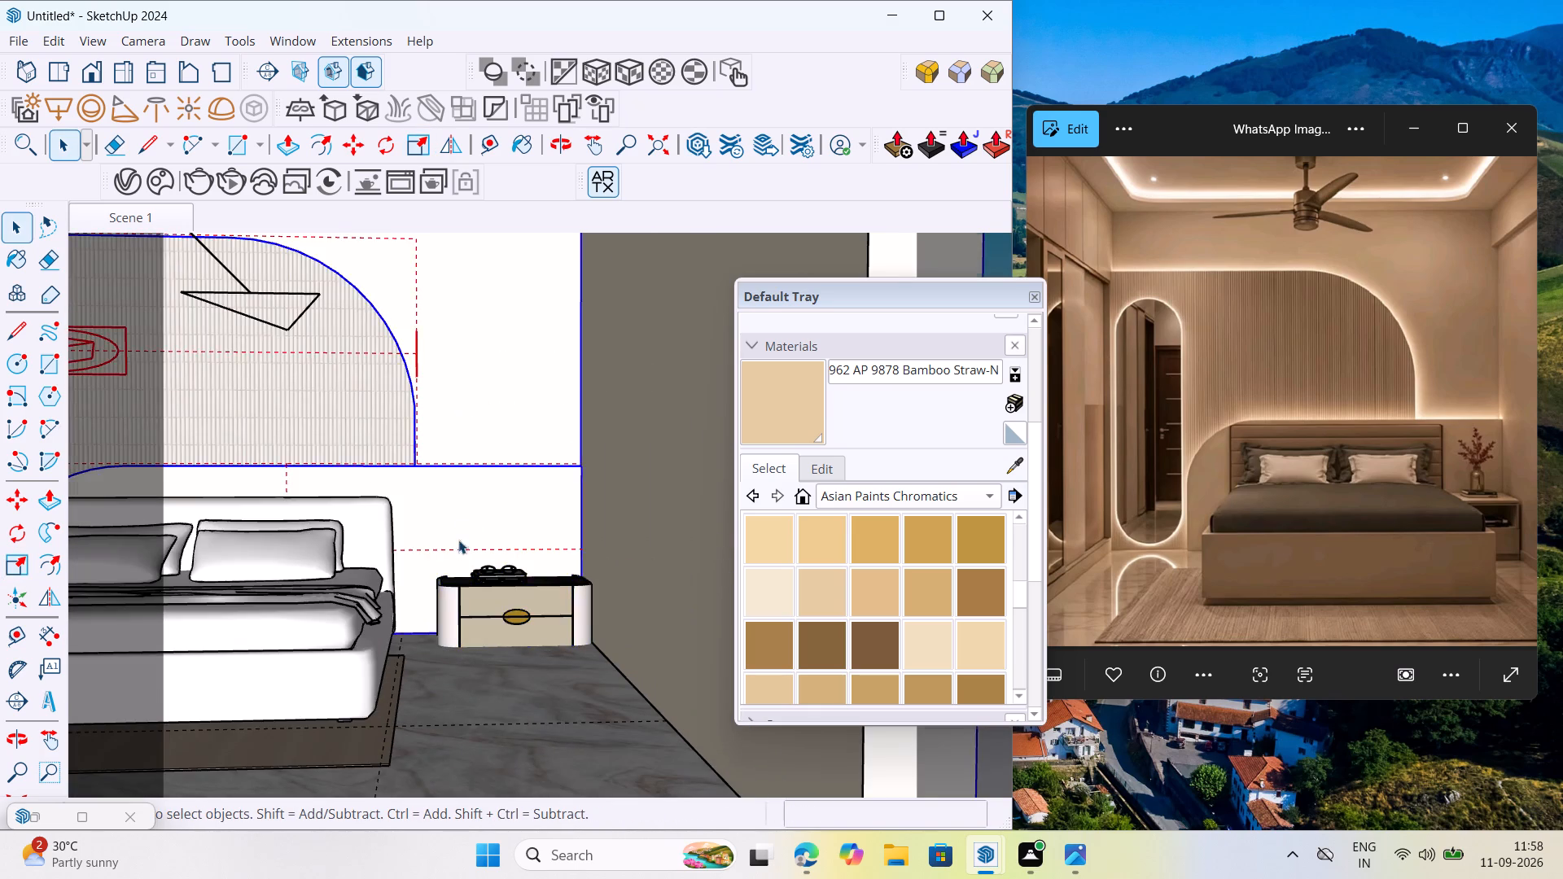
# Move the side table slightly along the back wall toward the bed.
pyautogui.scroll(-2, 456, 549)
pyautogui.moveTo(497, 603); pyautogui.dragTo(505, 561, button='middle')
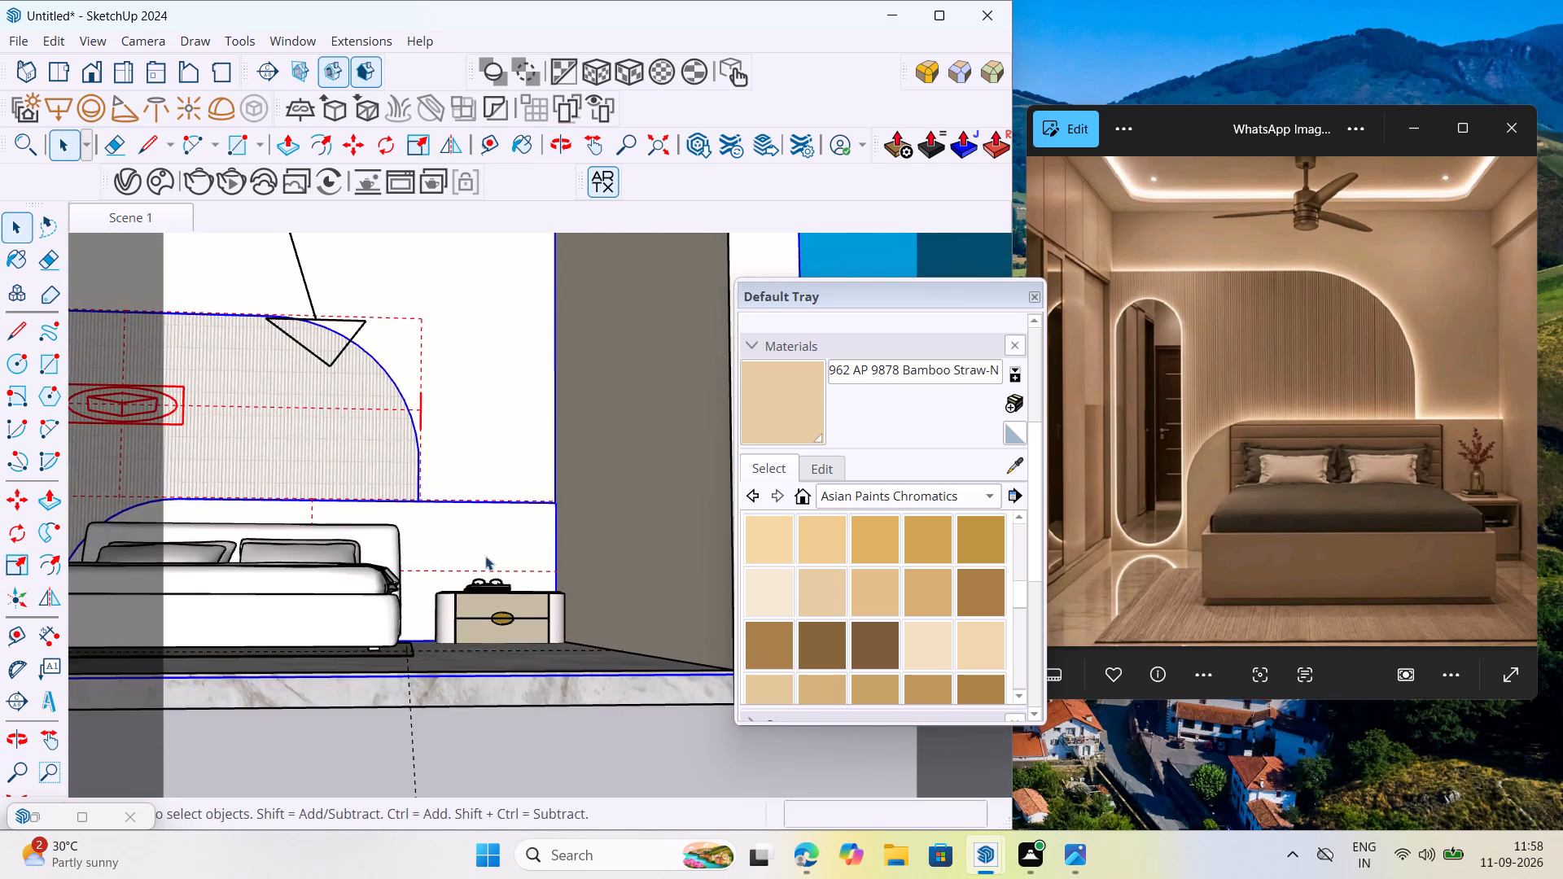
pyautogui.scroll(-14, 485, 556)
pyautogui.moveTo(457, 664); pyautogui.dragTo(457, 681, button='middle')
pyautogui.scroll(7, 459, 626)
pyautogui.scroll(-5, 263, 671)
pyautogui.moveTo(326, 631); pyautogui.dragTo(335, 656, button='middle')
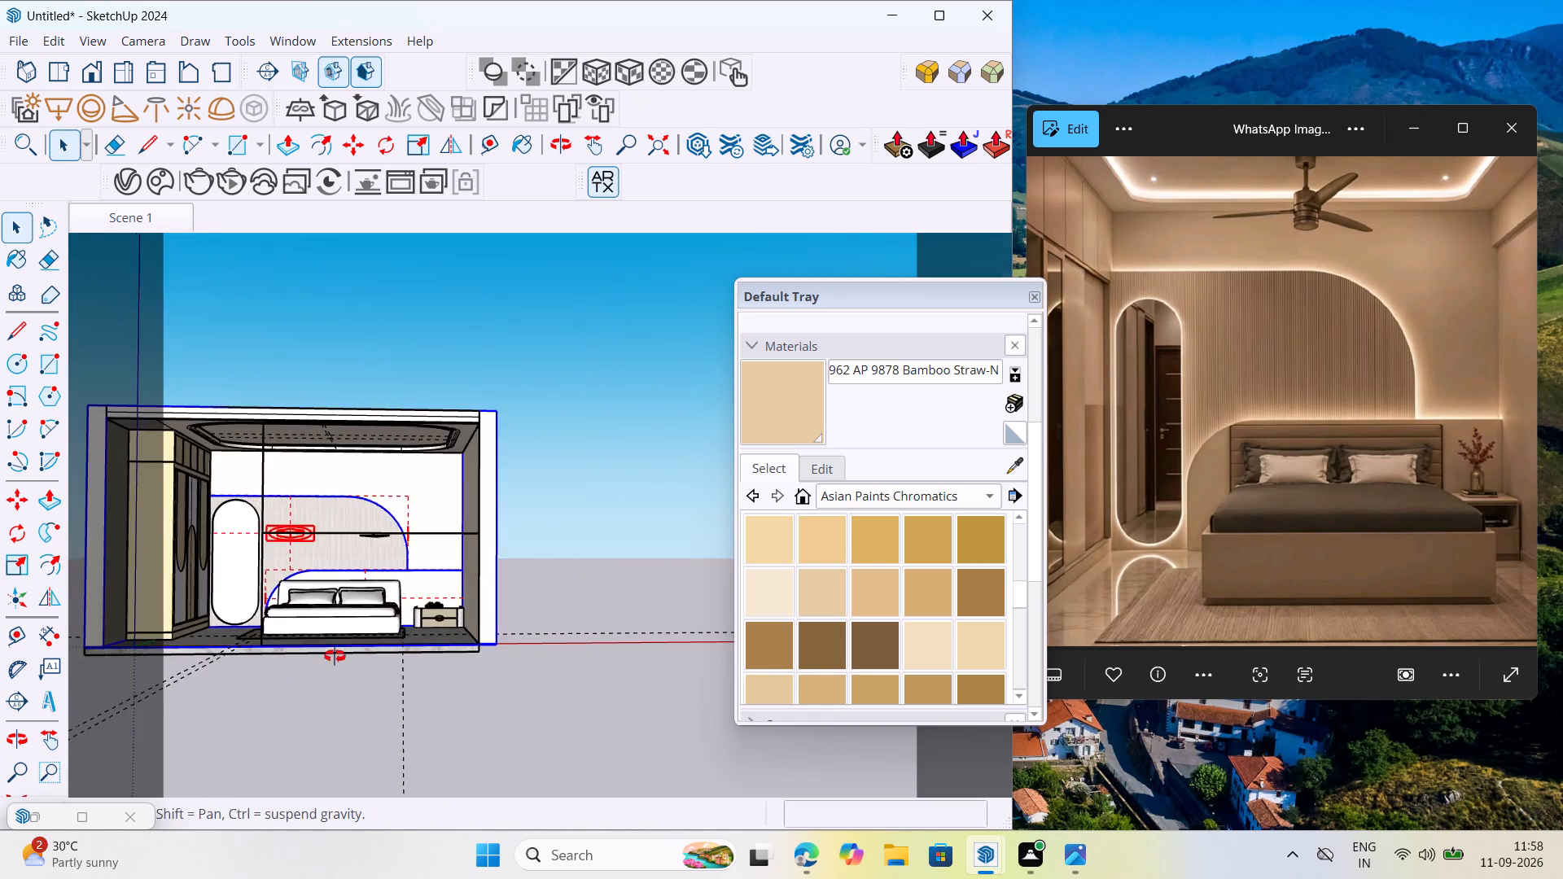
pyautogui.moveTo(335, 656); pyautogui.dragTo(338, 675, button='middle')
pyautogui.scroll(13, 397, 614)
pyautogui.click(442, 601)
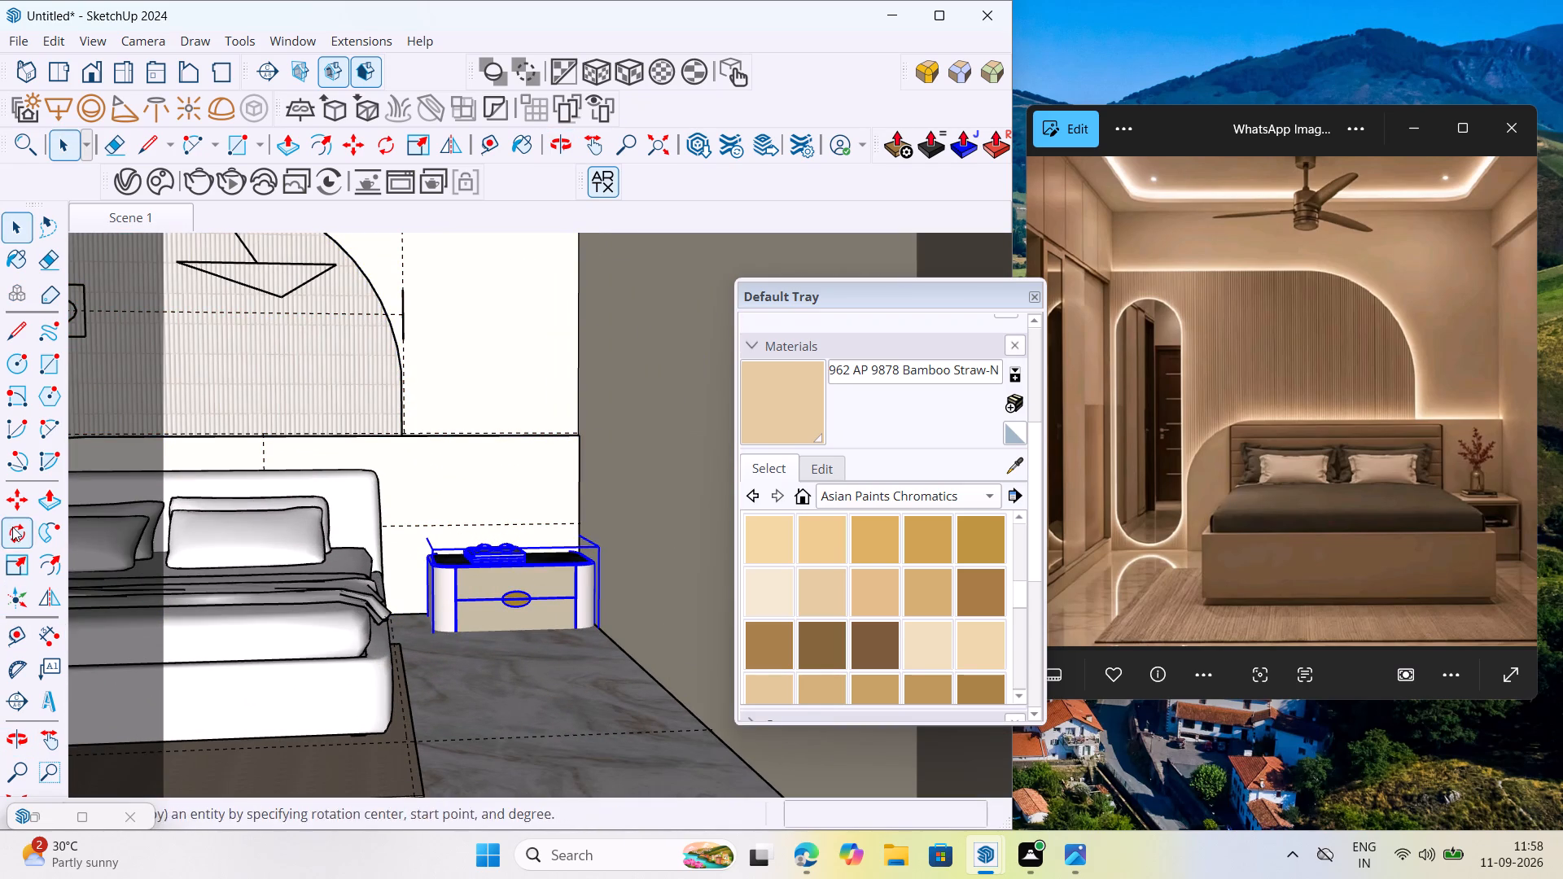
pyautogui.click(13, 503)
pyautogui.click(445, 632)
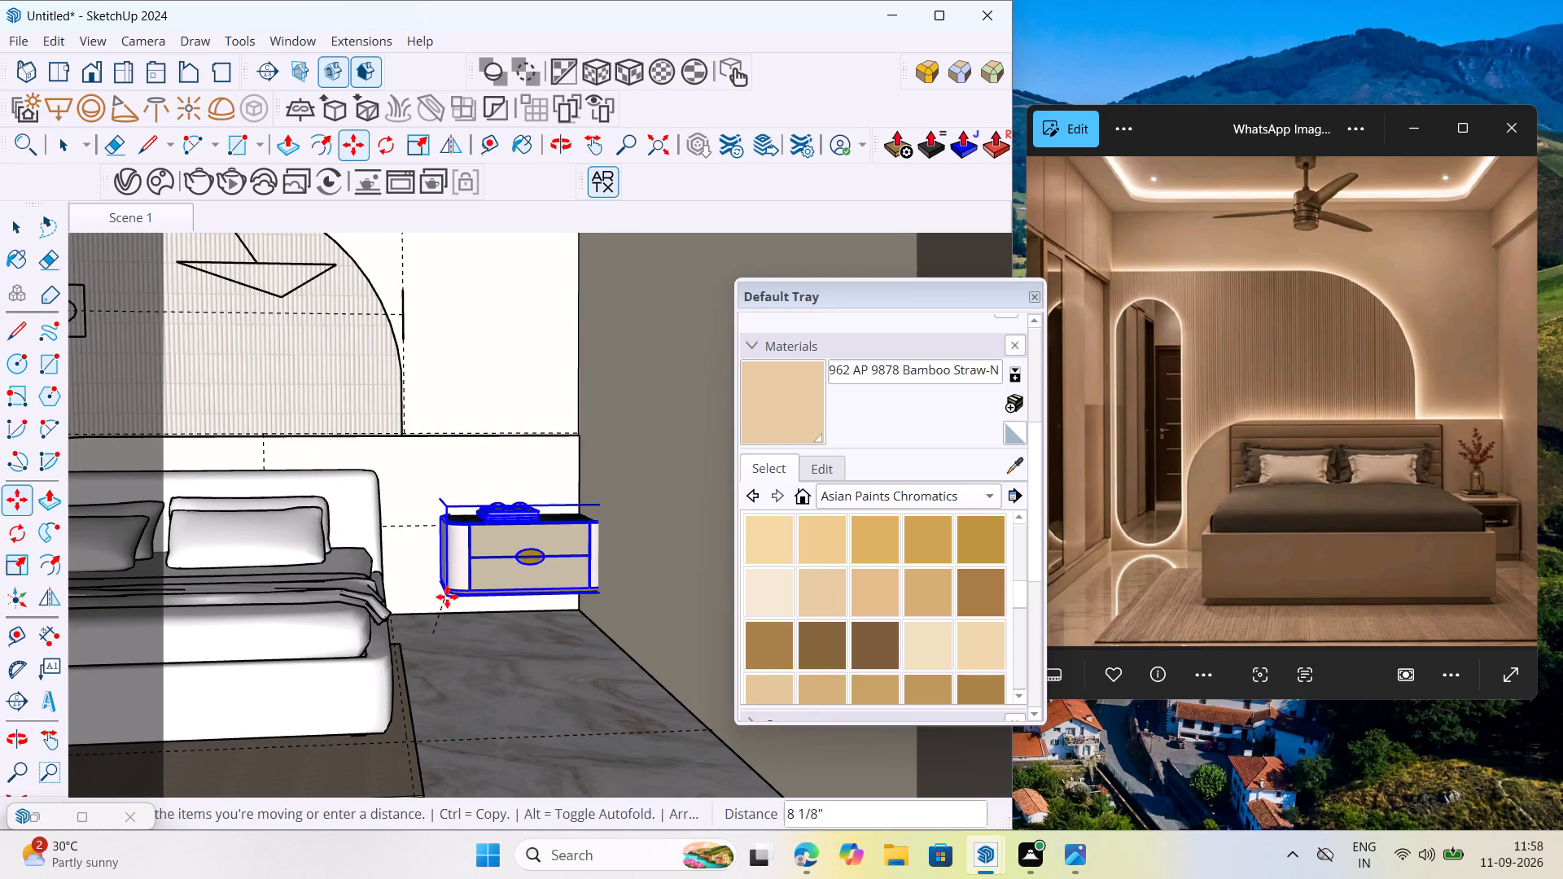
pyautogui.click(436, 627)
pyautogui.press('space')
pyautogui.scroll(-7, 404, 640)
pyautogui.middleClick(415, 661)
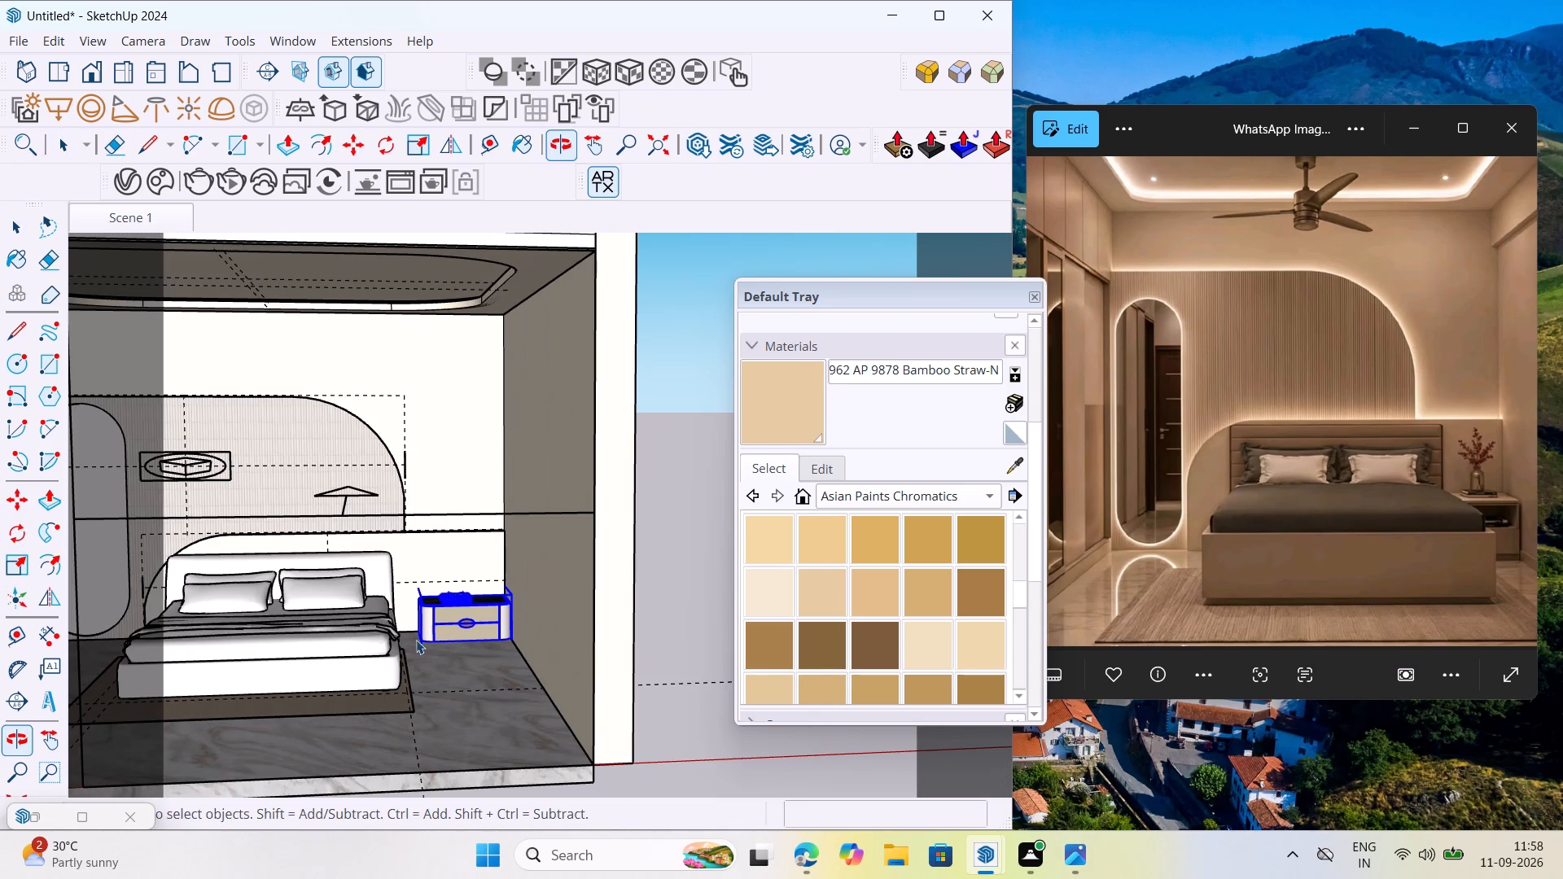
pyautogui.press('space')
pyautogui.scroll(-7, 401, 606)
pyautogui.click(569, 478)
# Examine the bedroom layout with the resized side table, comparing it with the reference image.
pyautogui.scroll(5, 429, 581)
pyautogui.scroll(-6, 474, 583)
pyautogui.moveTo(191, 684); pyautogui.dragTo(191, 680, button='middle')
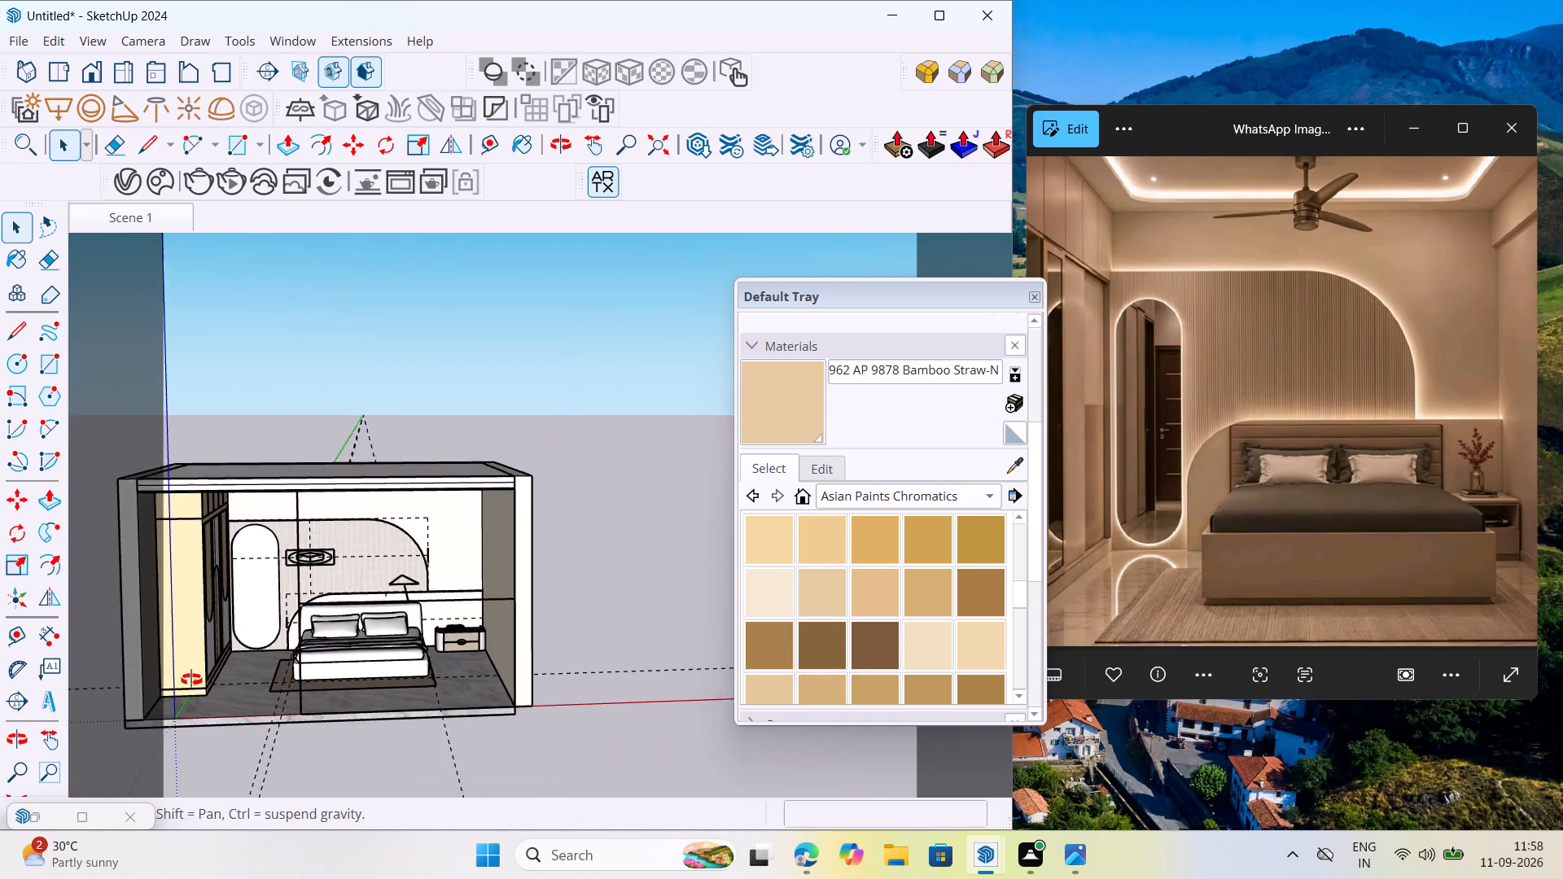
pyautogui.moveTo(191, 680); pyautogui.dragTo(202, 645, button='middle')
pyautogui.scroll(-5, 314, 564)
pyautogui.scroll(6, 123, 538)
pyautogui.scroll(5, 431, 623)
pyautogui.moveTo(447, 732); pyautogui.dragTo(396, 743, button='middle')
pyautogui.scroll(-7, 463, 544)
pyautogui.moveTo(422, 673); pyautogui.dragTo(430, 675, button='middle')
pyautogui.scroll(7, 396, 677)
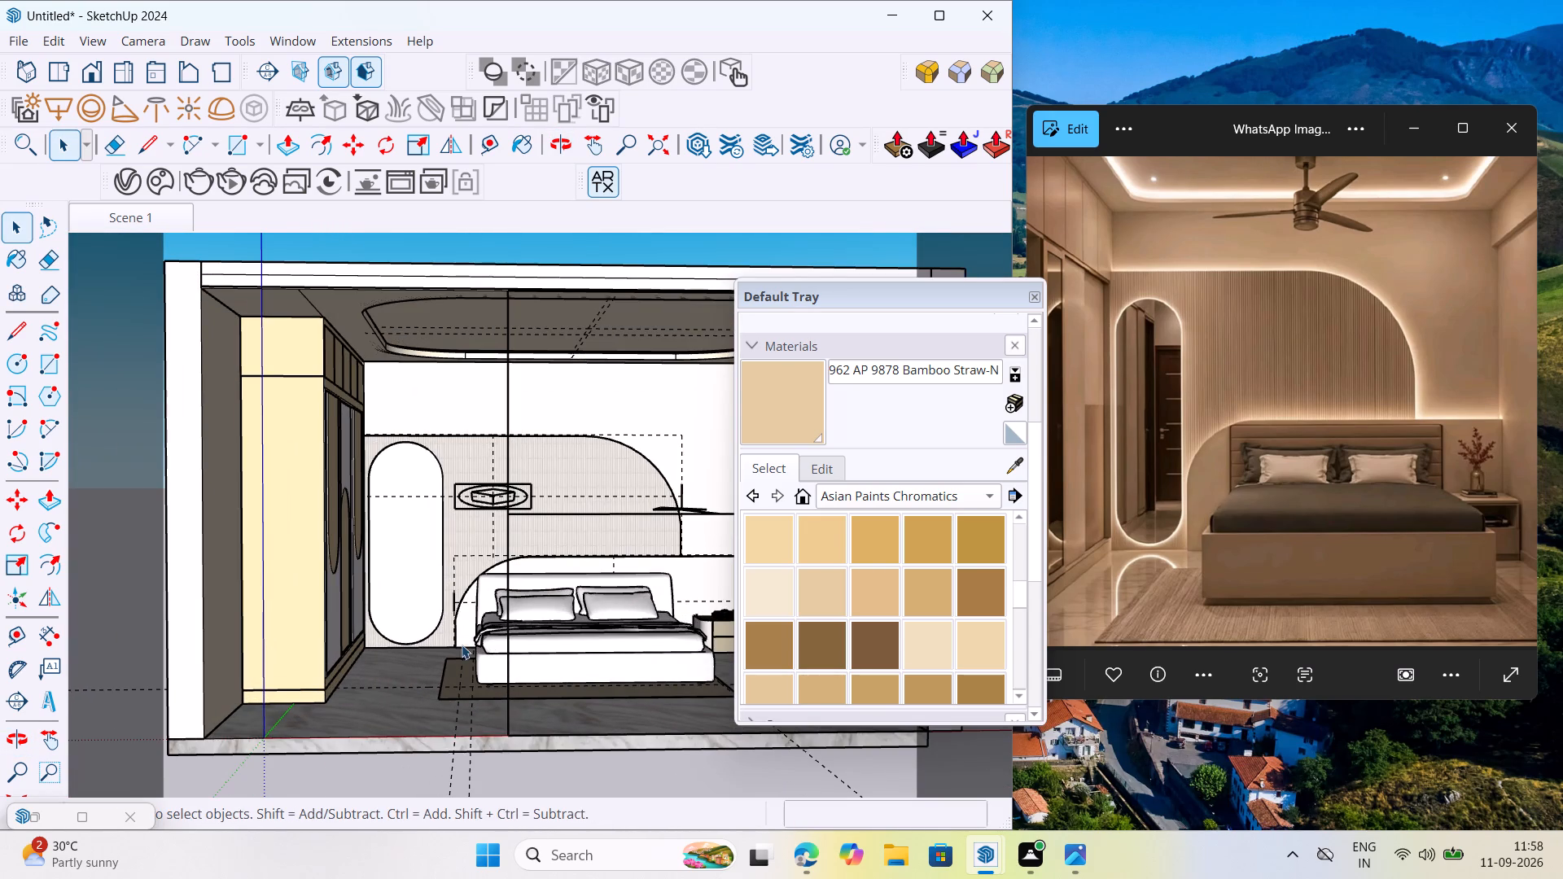
pyautogui.scroll(2, 474, 668)
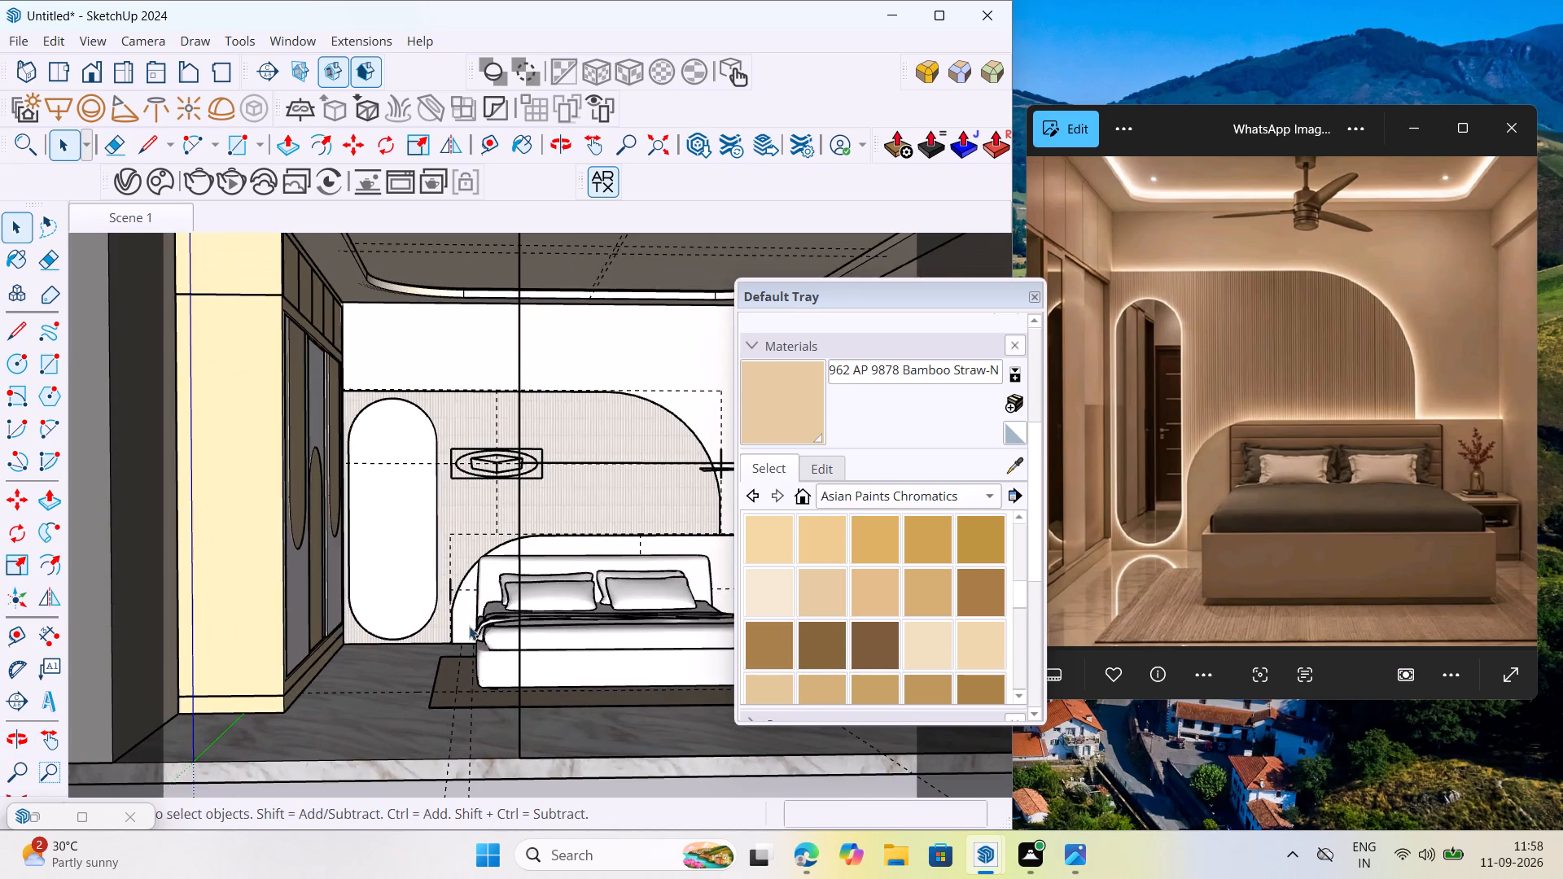
pyautogui.scroll(-3, 398, 610)
pyautogui.moveTo(459, 649); pyautogui.dragTo(430, 665, button='middle')
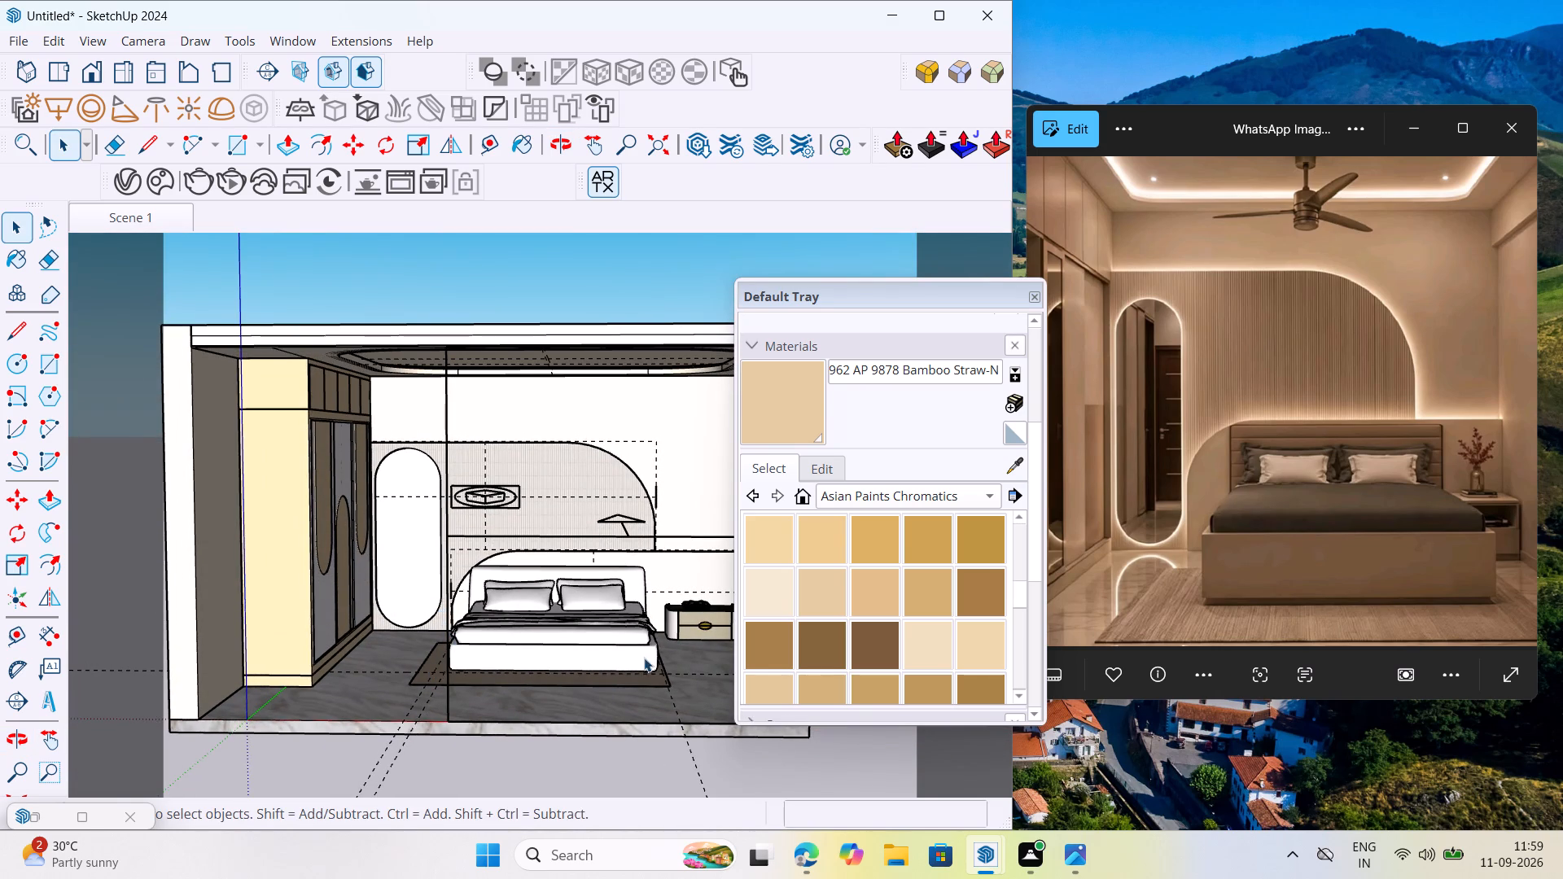
pyautogui.scroll(9, 645, 649)
pyautogui.scroll(-5, 476, 592)
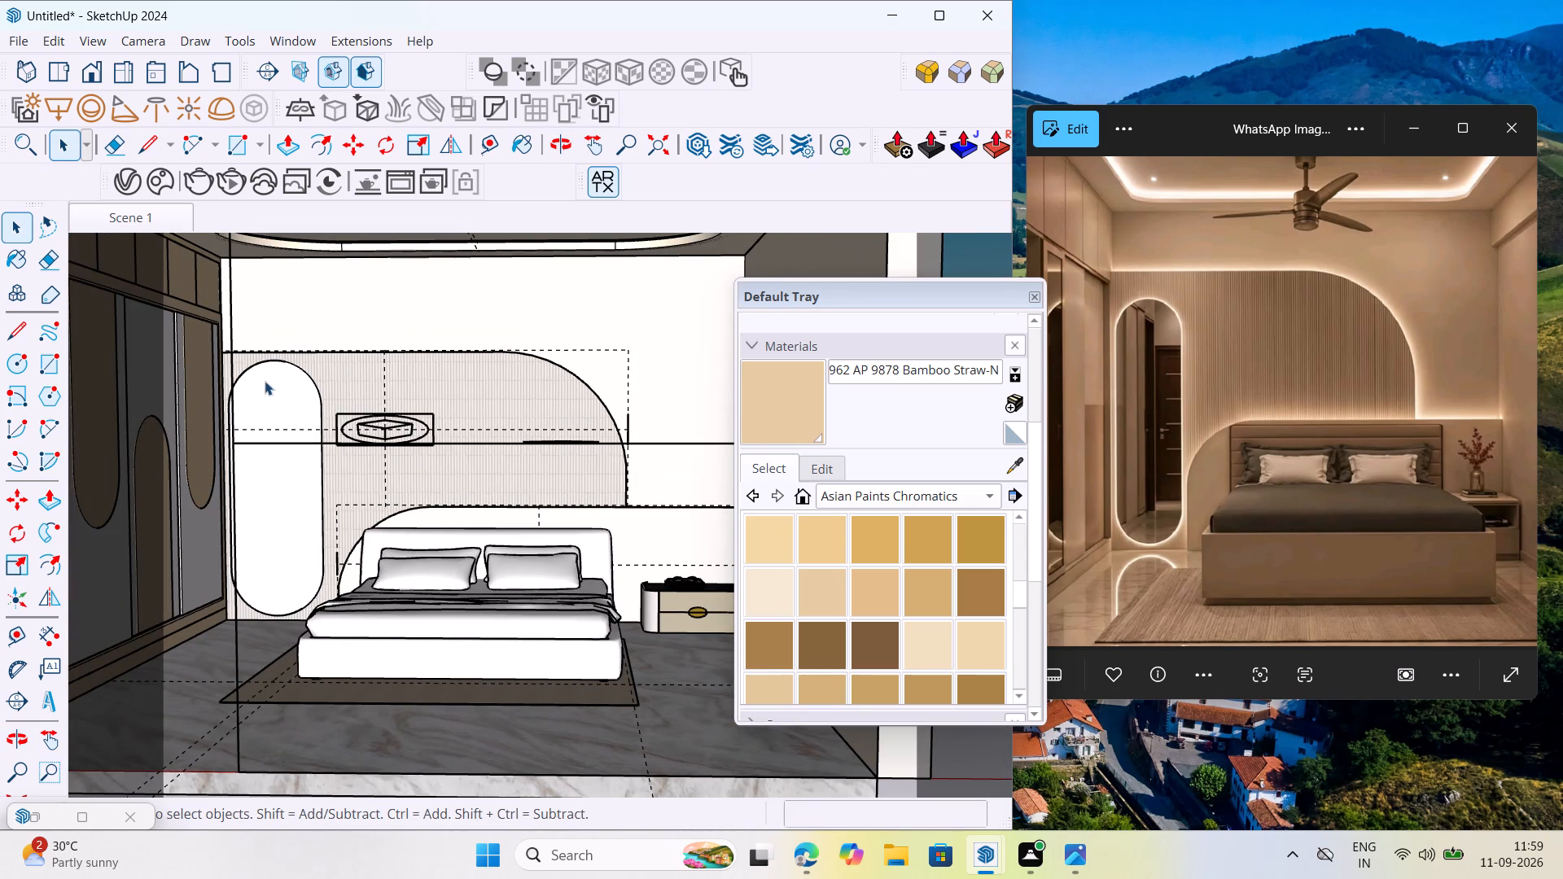
# Restore the Scene 1 view, run a V-Ray interactive render to check the room, and stop and close it.
pyautogui.click(169, 216)
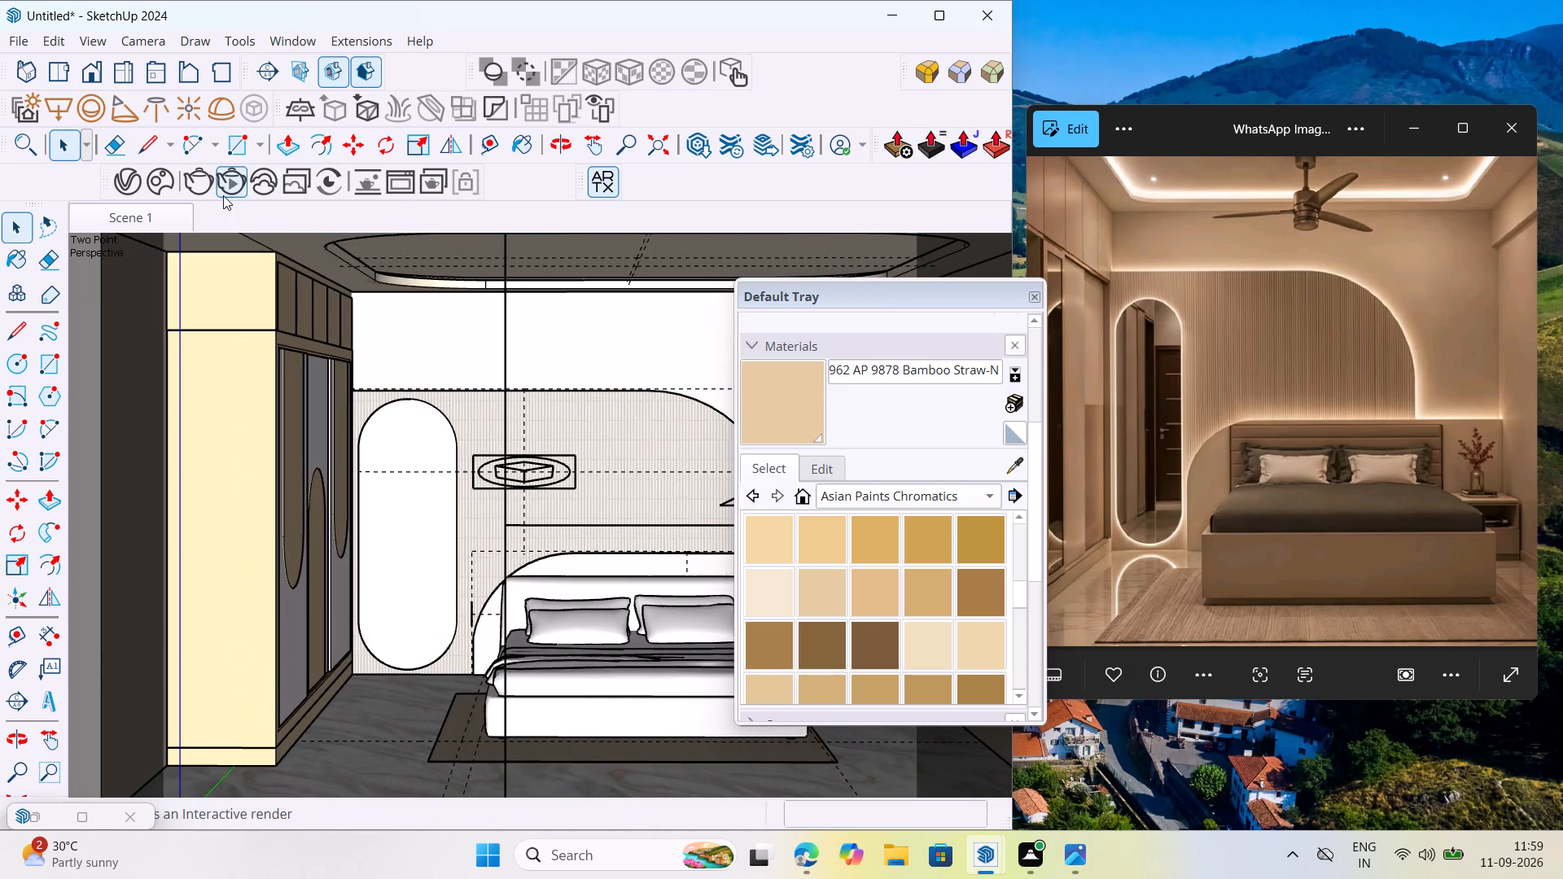
pyautogui.click(232, 185)
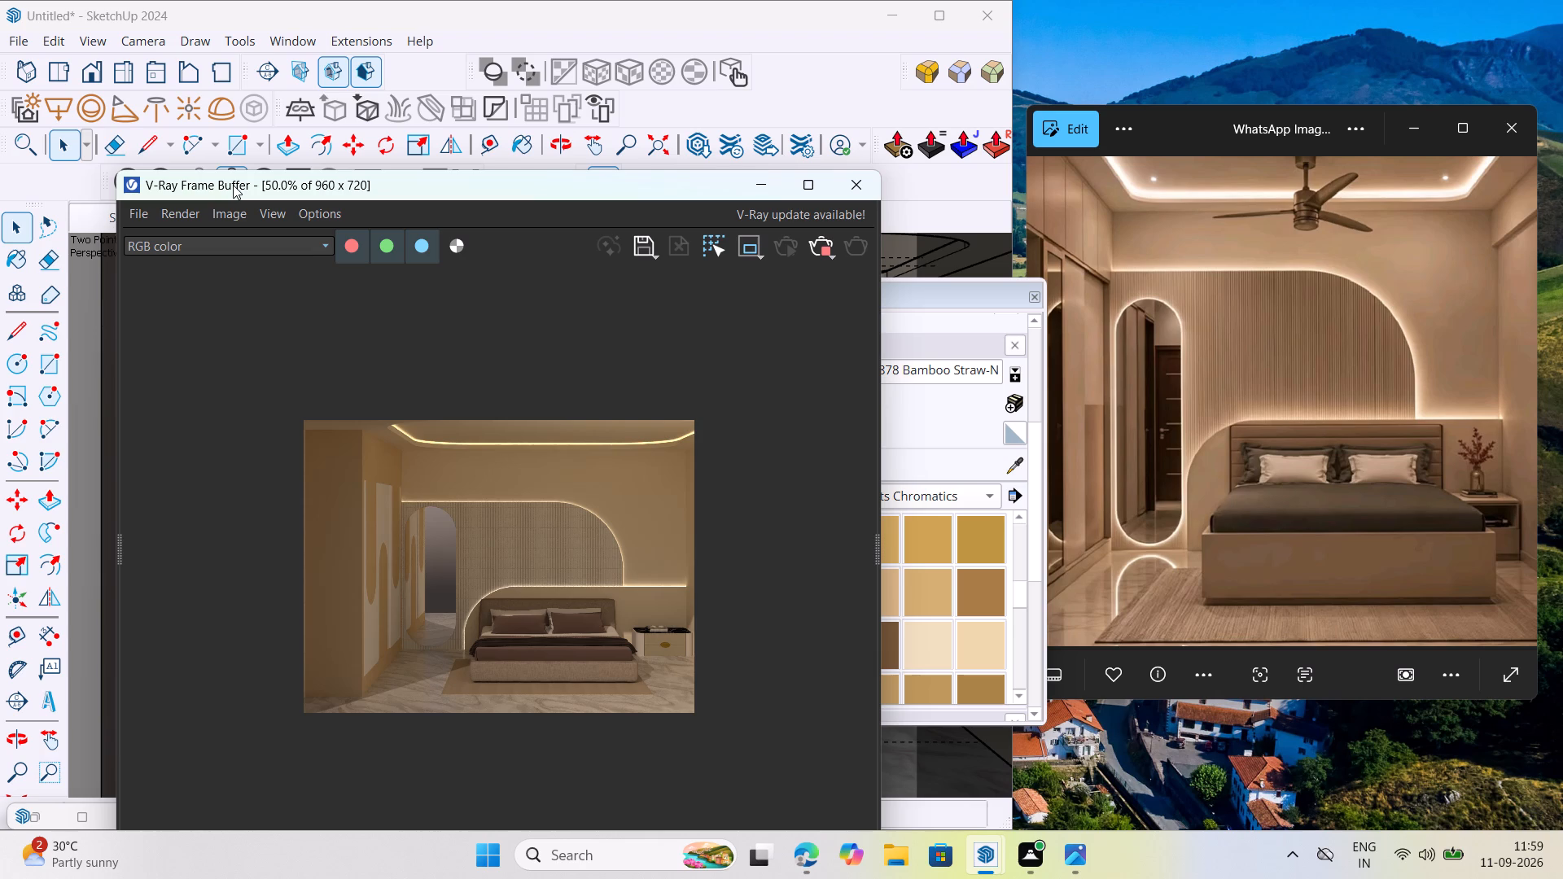
pyautogui.click(821, 254)
pyautogui.click(861, 189)
# Inside the oval mirror's group, make the curved top face of its thin rim a separate group, and close the mirror's group.
pyautogui.scroll(-3, 377, 478)
pyautogui.moveTo(396, 415); pyautogui.dragTo(385, 469, button='middle')
pyautogui.scroll(2, 385, 469)
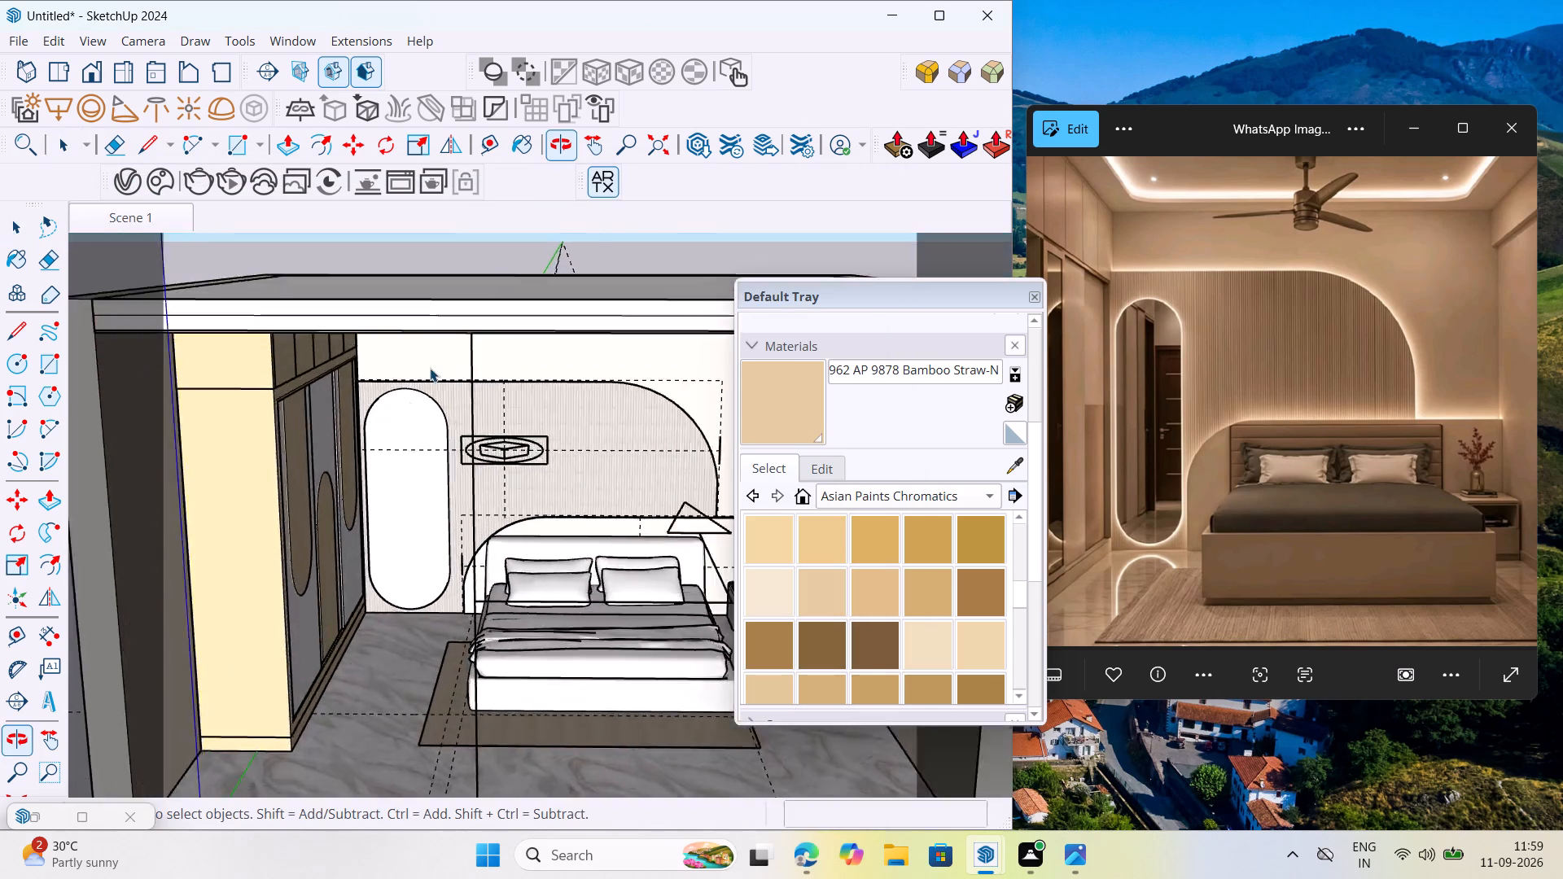
pyautogui.scroll(20, 430, 368)
pyautogui.scroll(1, 430, 368)
pyautogui.moveTo(428, 474); pyautogui.dragTo(274, 531, button='middle')
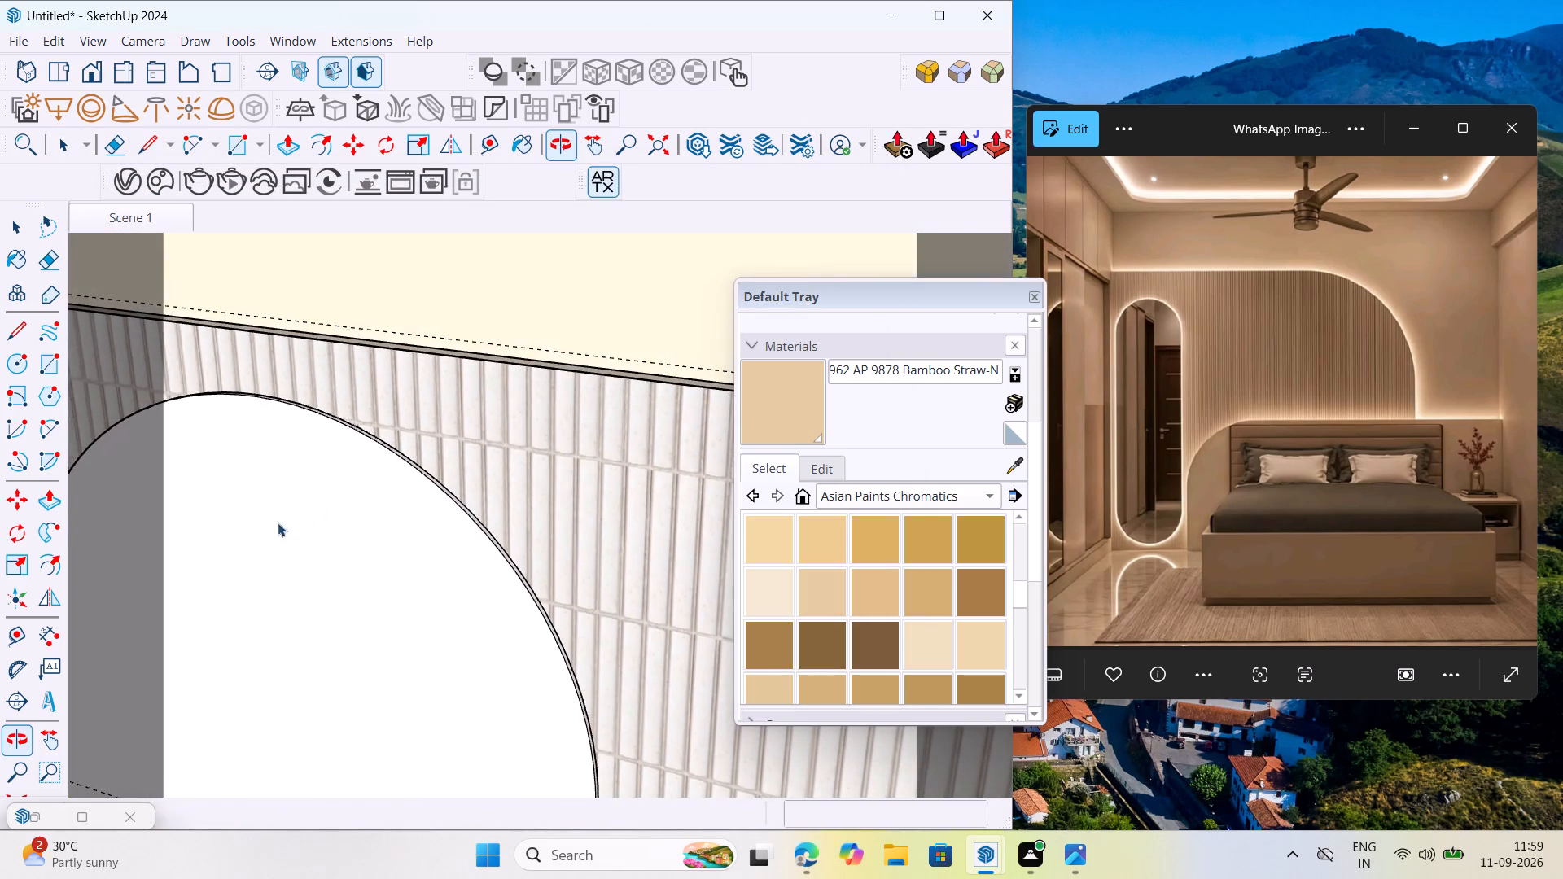
pyautogui.scroll(19, 414, 503)
pyautogui.click(454, 458)
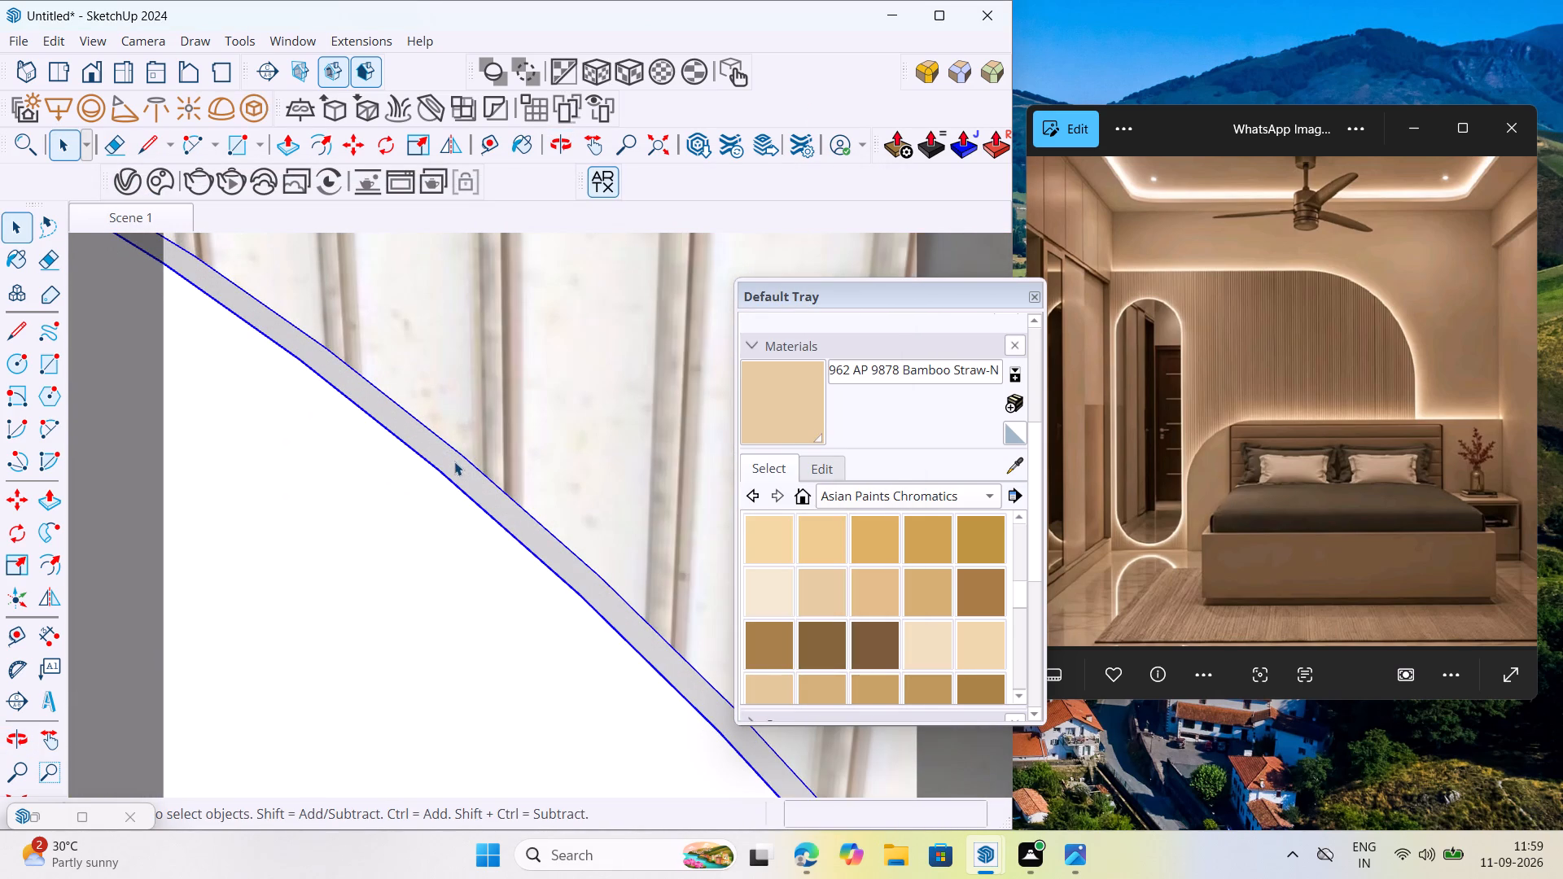
pyautogui.tripleClick(454, 461)
pyautogui.click(467, 467)
pyautogui.doubleClick(473, 476)
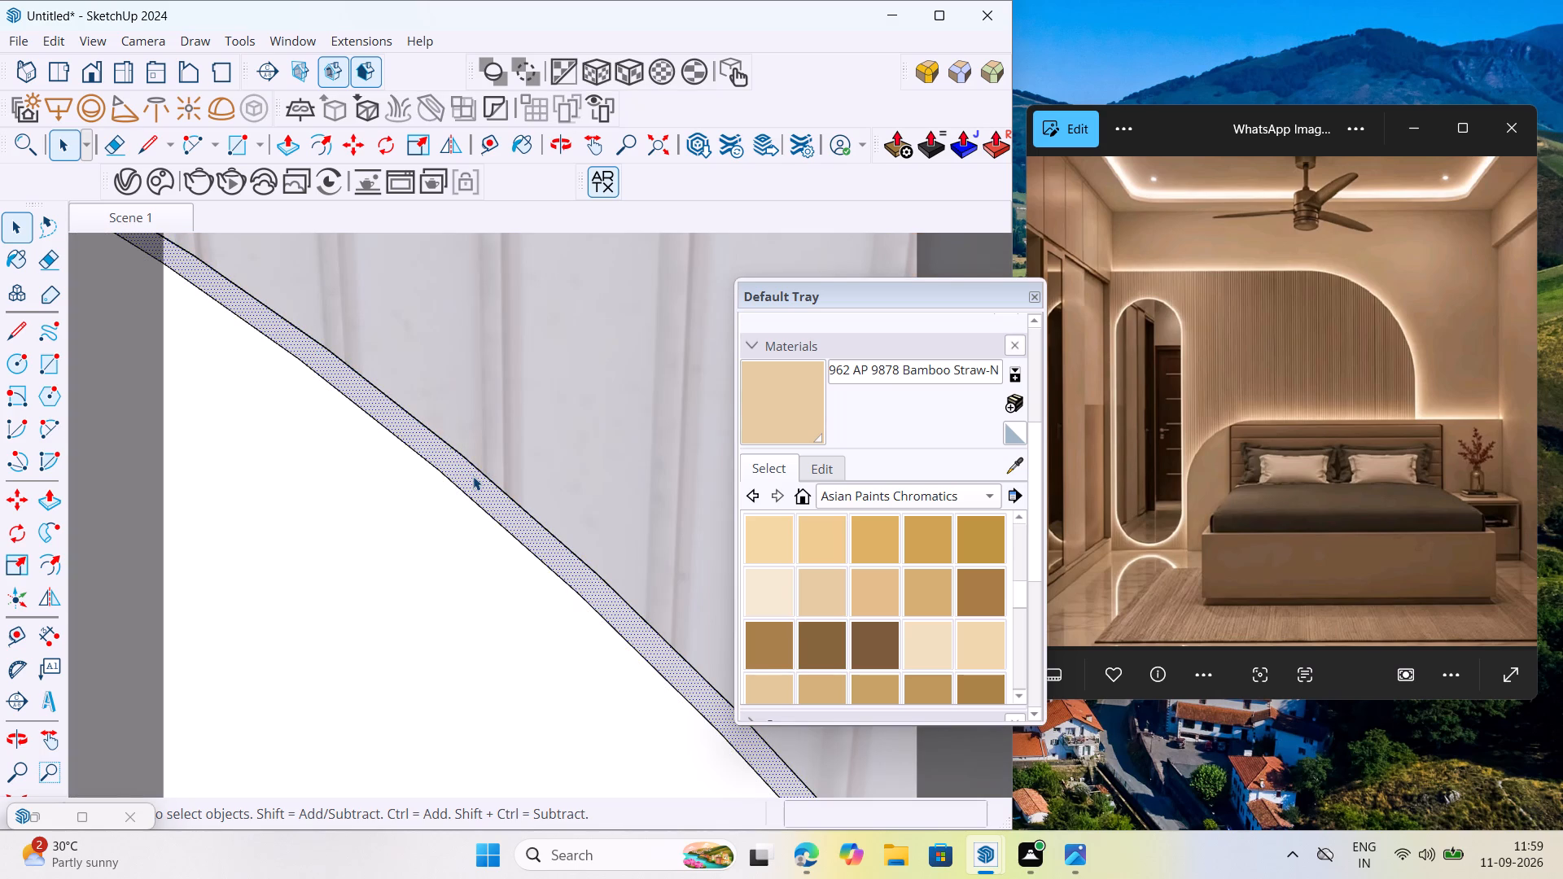
pyautogui.scroll(-9, 483, 502)
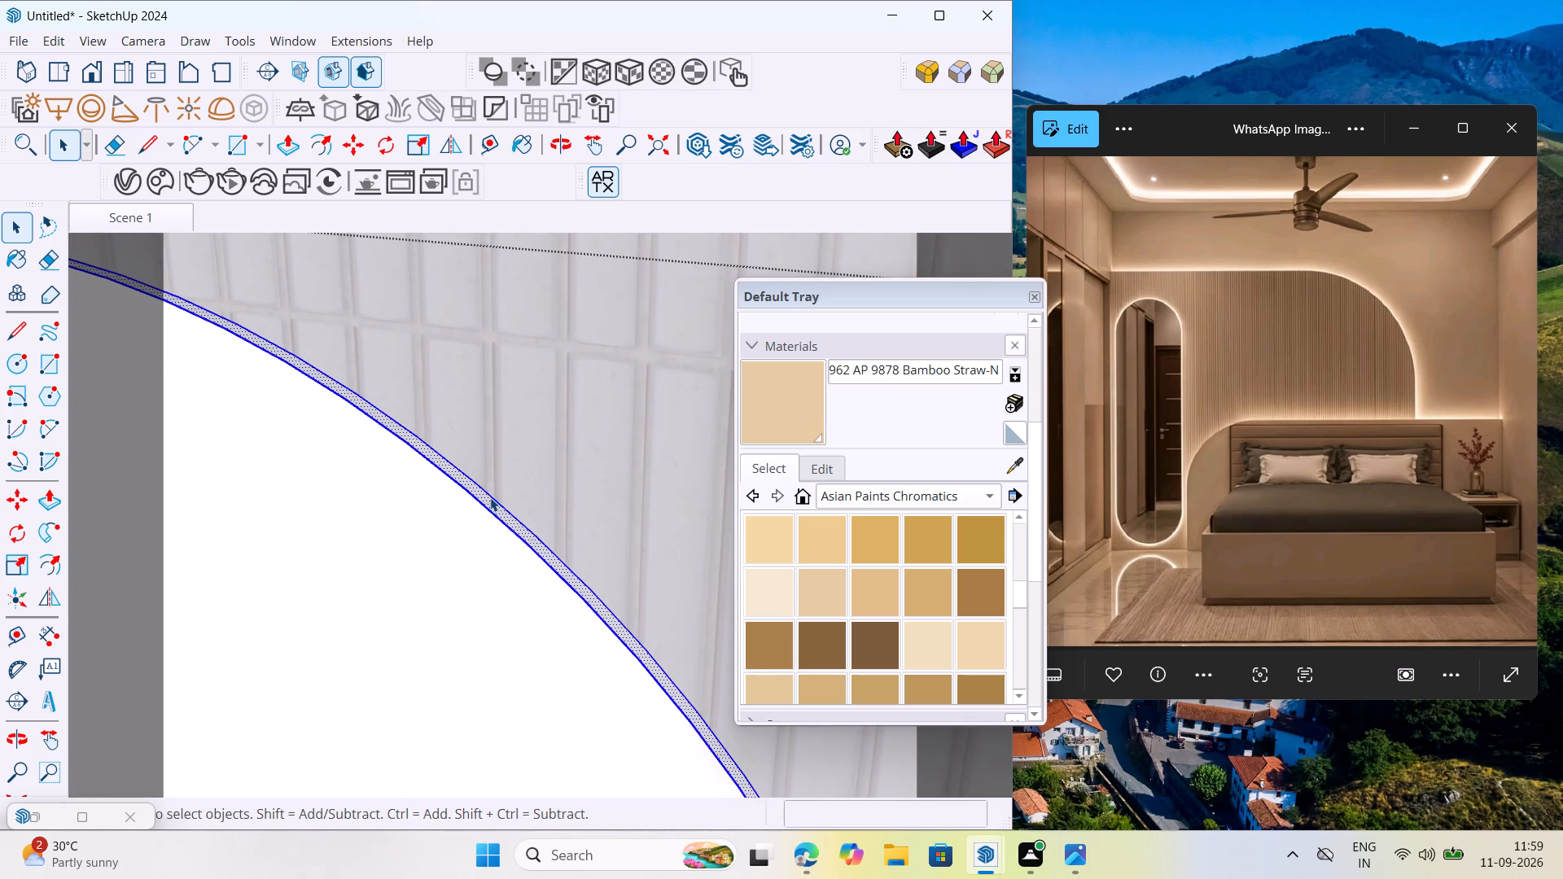
pyautogui.rightClick(491, 496)
pyautogui.click(601, 192)
pyautogui.scroll(11, 446, 478)
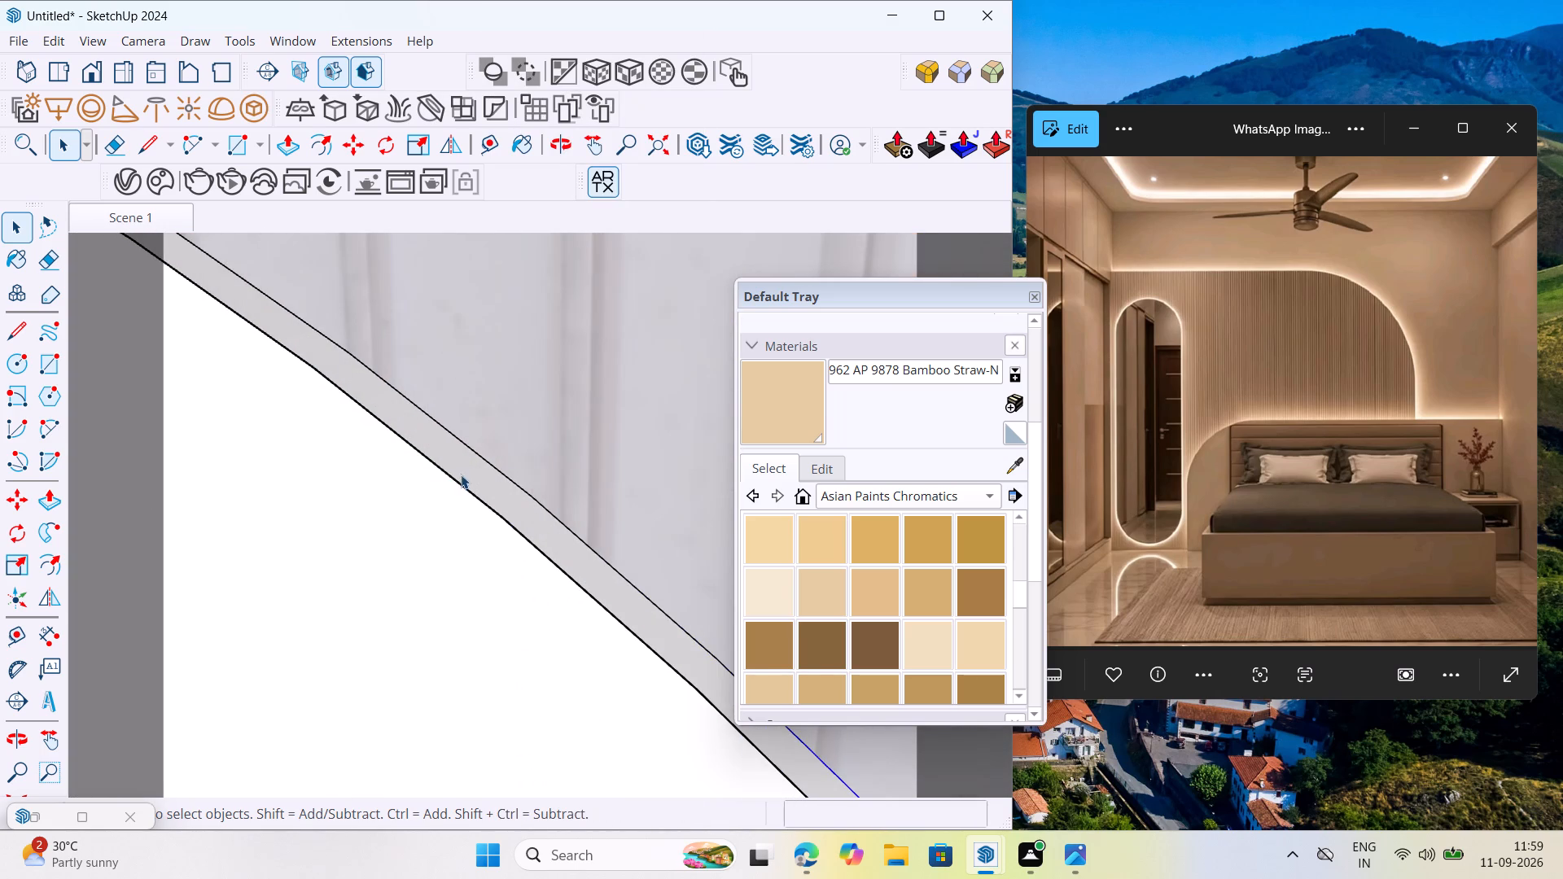
pyautogui.click(461, 474)
pyautogui.click(465, 472)
pyautogui.scroll(-20, 426, 434)
pyautogui.scroll(-5, 426, 434)
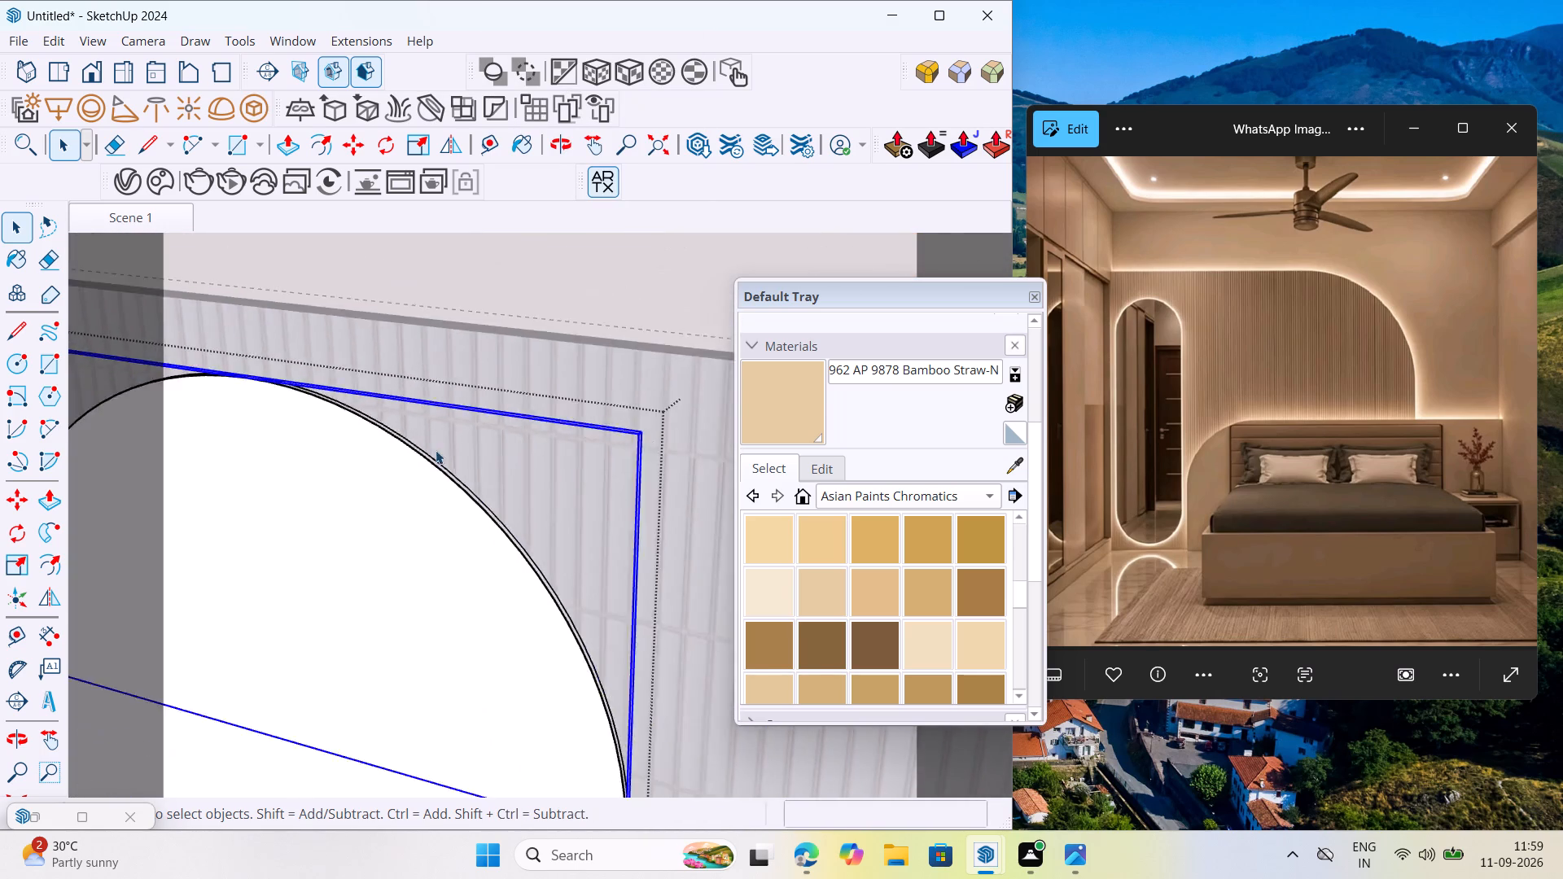
pyautogui.scroll(-20, 436, 450)
pyautogui.scroll(-2, 436, 450)
pyautogui.click(22, 794)
pyautogui.scroll(-3, 126, 650)
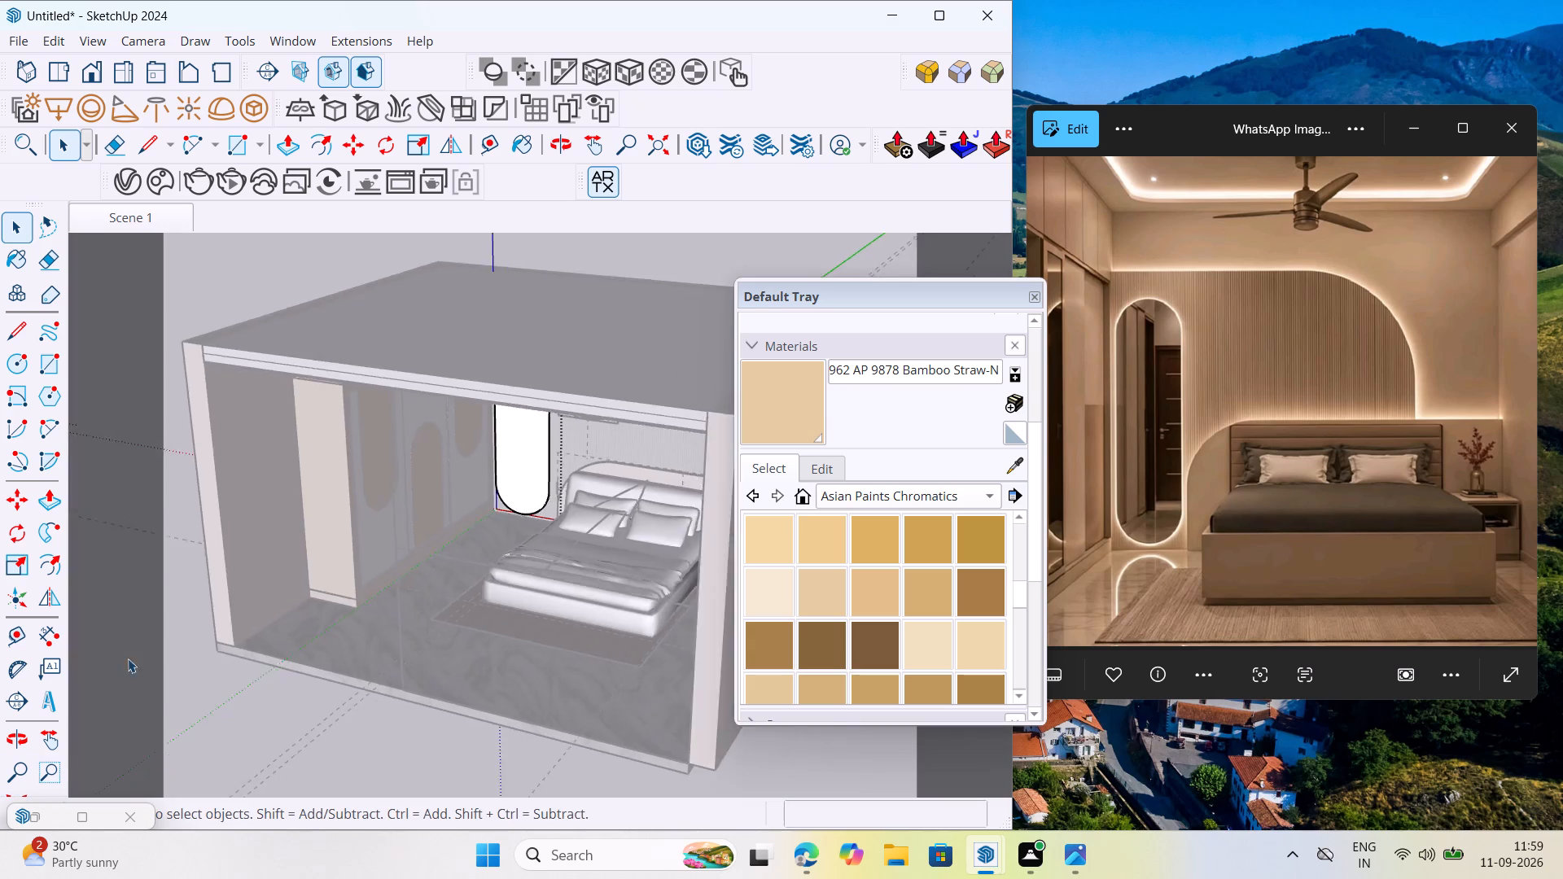
pyautogui.scroll(-4, 128, 658)
pyautogui.rightClick(335, 415)
pyautogui.click(375, 418)
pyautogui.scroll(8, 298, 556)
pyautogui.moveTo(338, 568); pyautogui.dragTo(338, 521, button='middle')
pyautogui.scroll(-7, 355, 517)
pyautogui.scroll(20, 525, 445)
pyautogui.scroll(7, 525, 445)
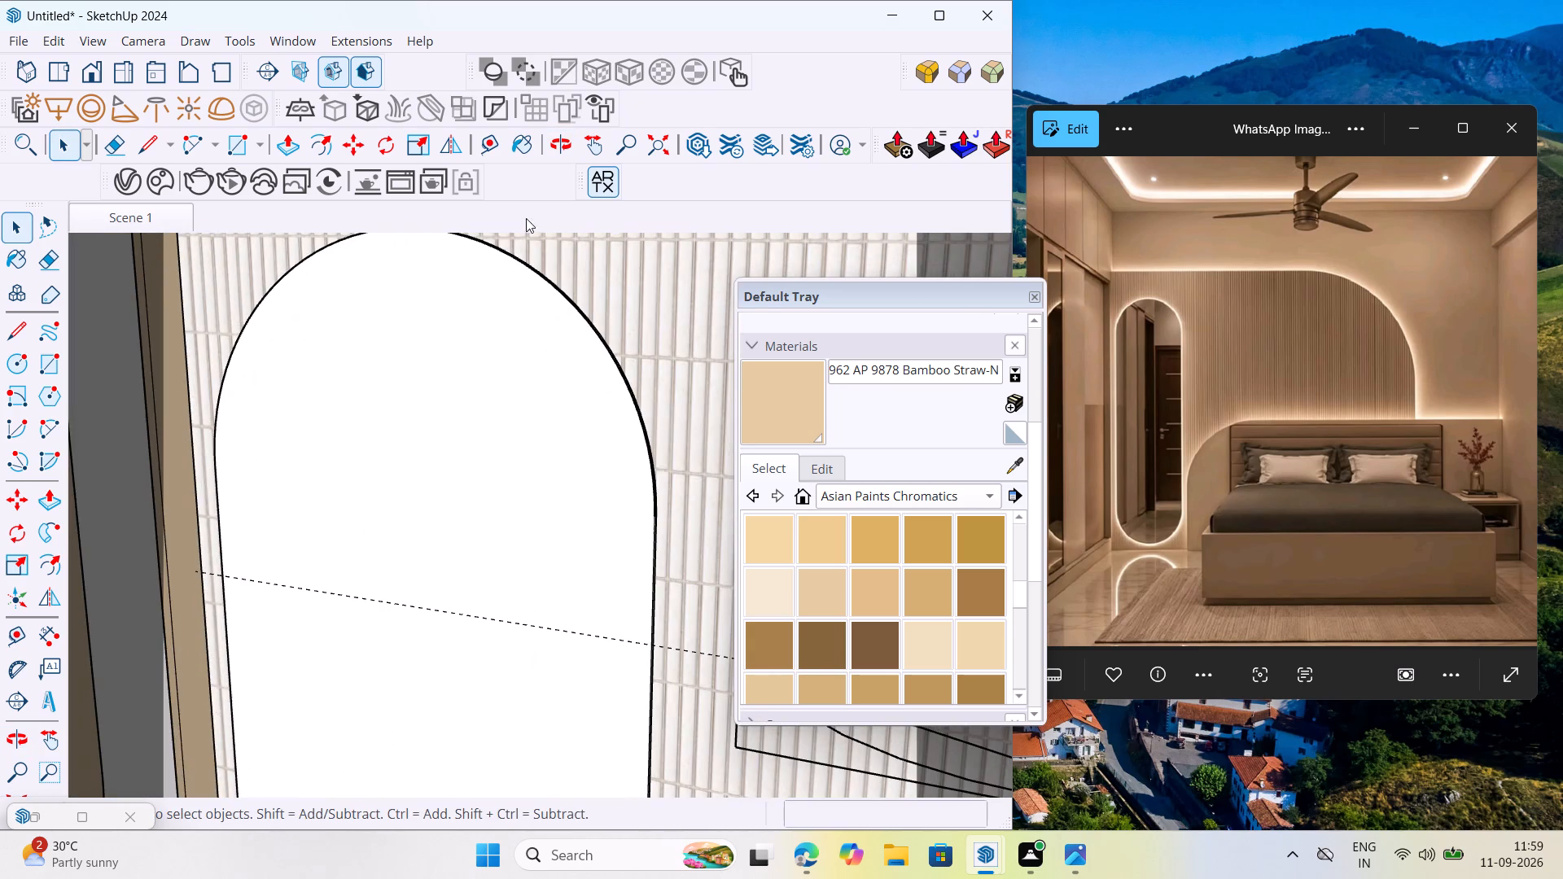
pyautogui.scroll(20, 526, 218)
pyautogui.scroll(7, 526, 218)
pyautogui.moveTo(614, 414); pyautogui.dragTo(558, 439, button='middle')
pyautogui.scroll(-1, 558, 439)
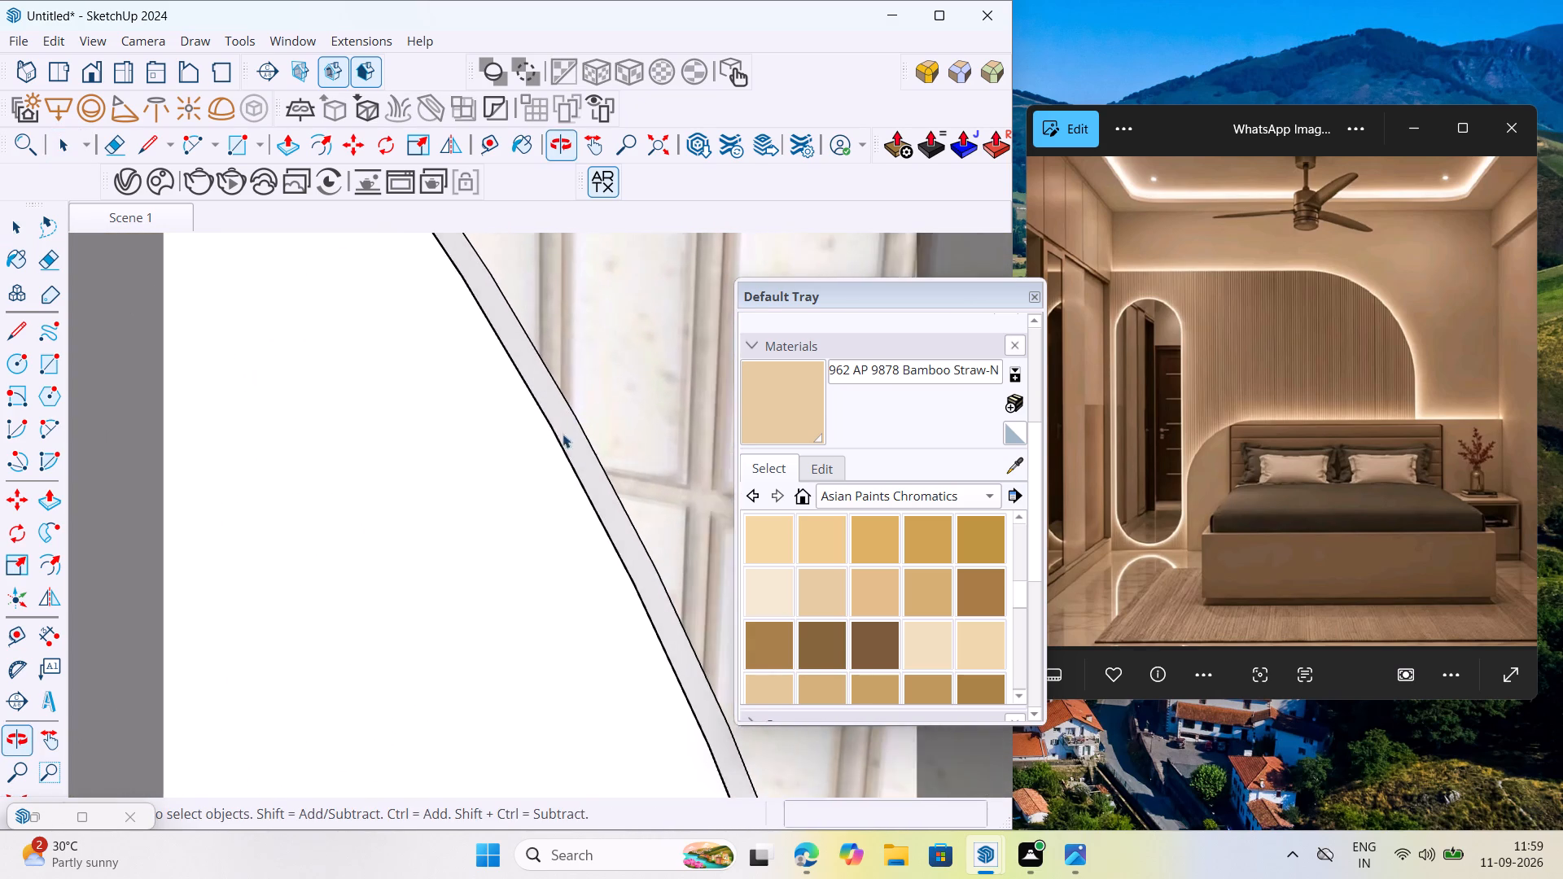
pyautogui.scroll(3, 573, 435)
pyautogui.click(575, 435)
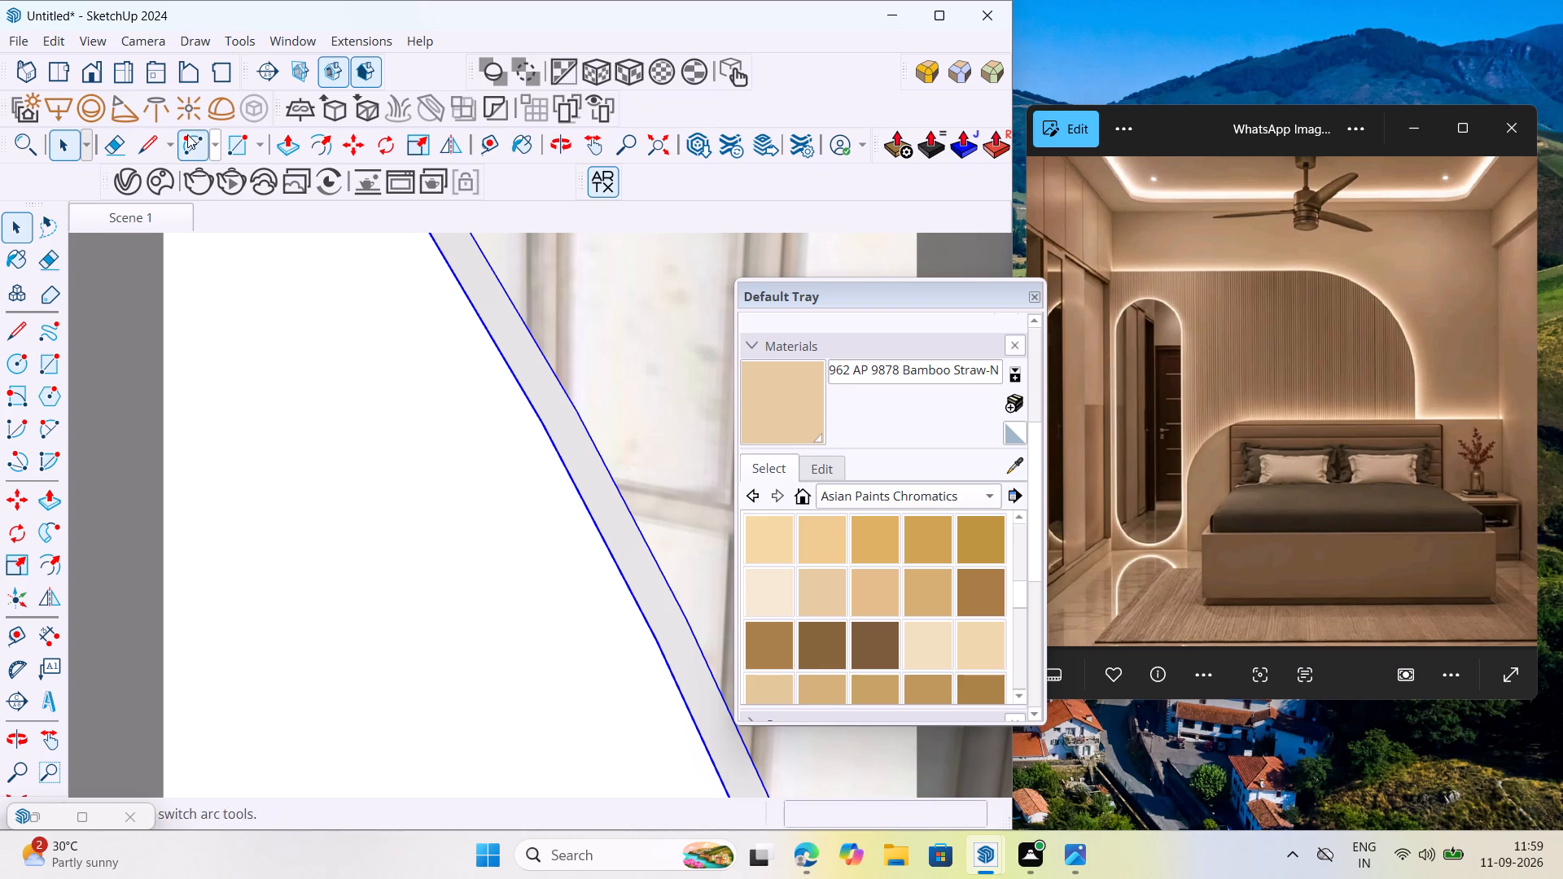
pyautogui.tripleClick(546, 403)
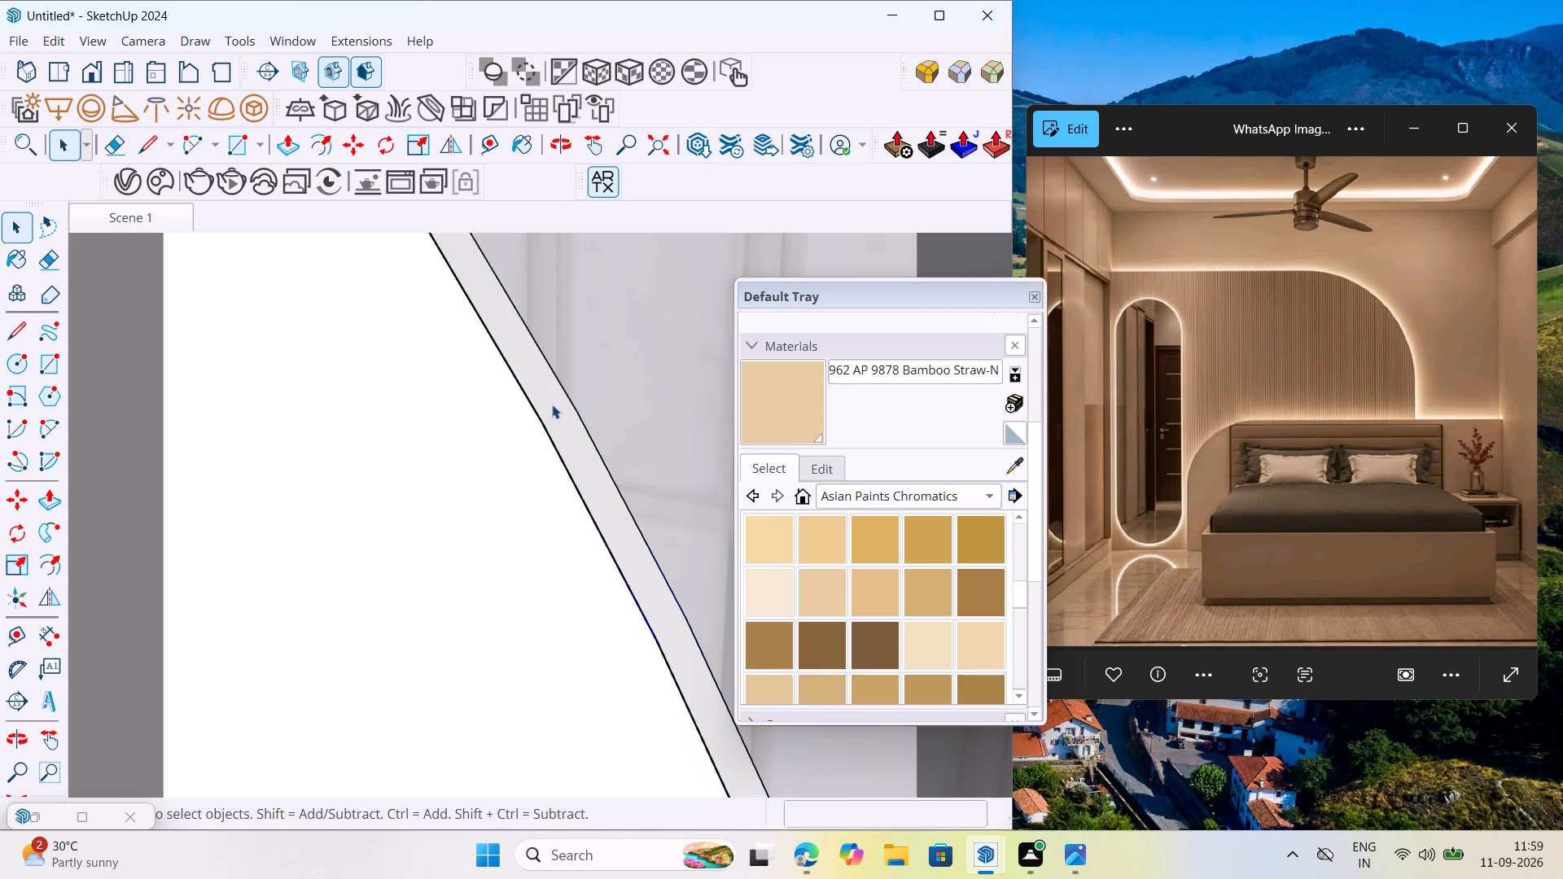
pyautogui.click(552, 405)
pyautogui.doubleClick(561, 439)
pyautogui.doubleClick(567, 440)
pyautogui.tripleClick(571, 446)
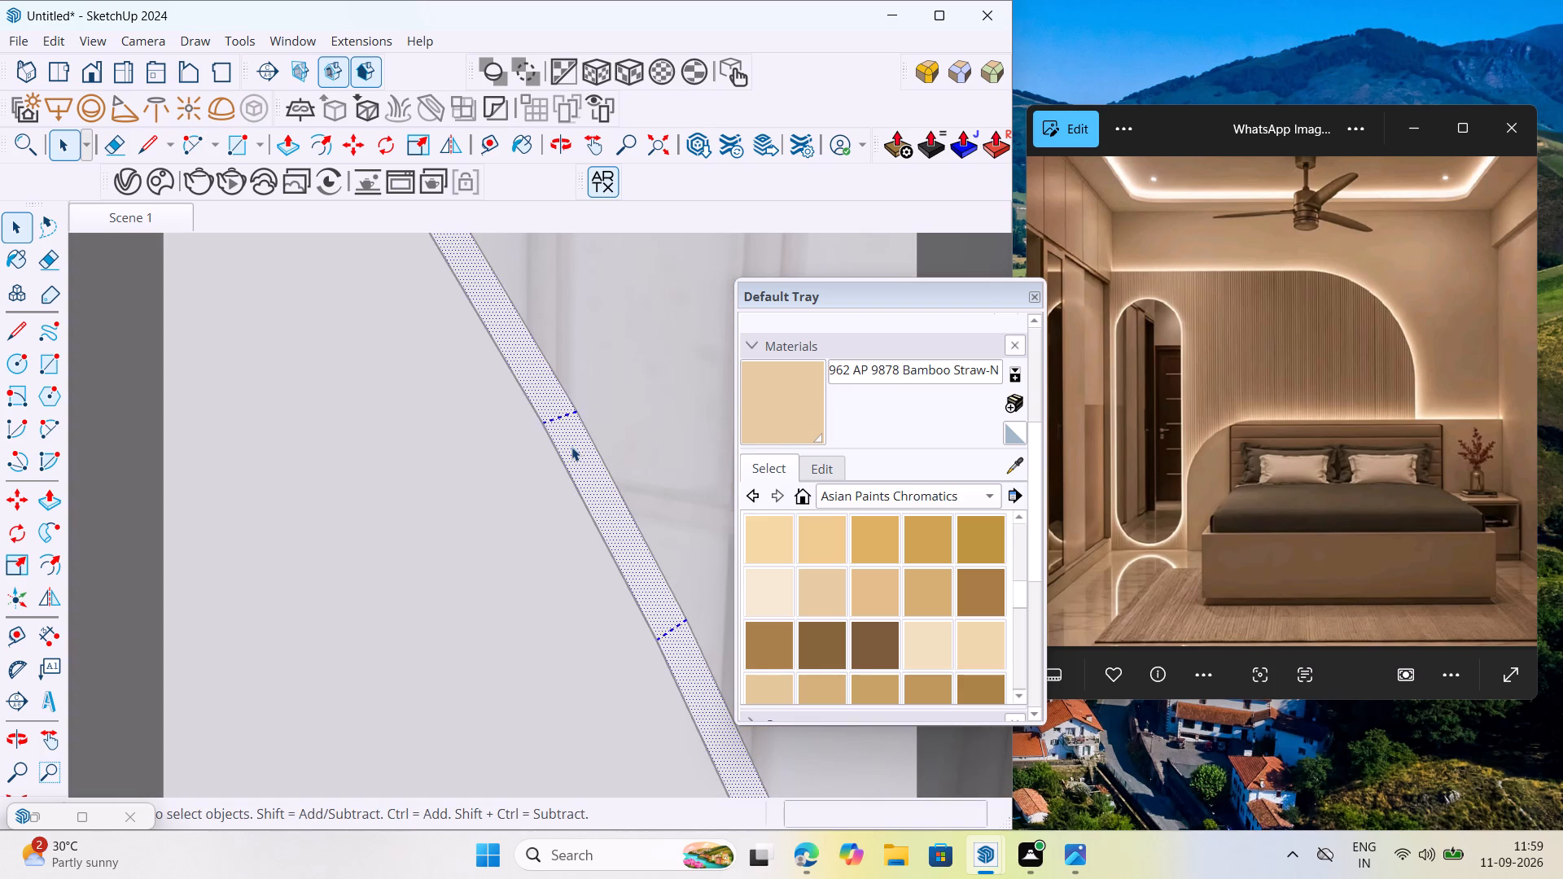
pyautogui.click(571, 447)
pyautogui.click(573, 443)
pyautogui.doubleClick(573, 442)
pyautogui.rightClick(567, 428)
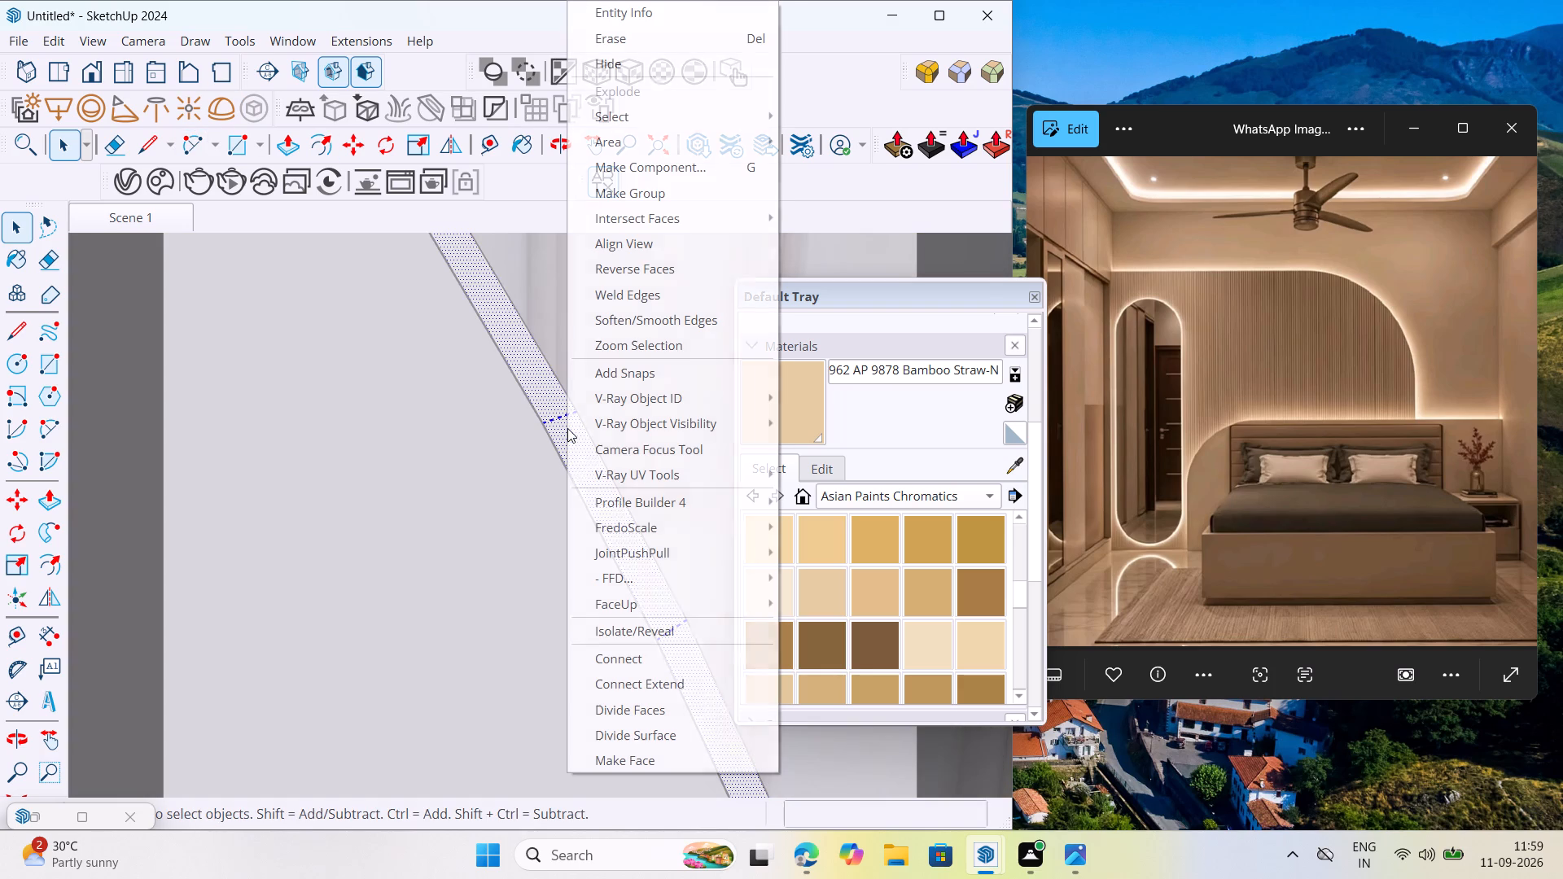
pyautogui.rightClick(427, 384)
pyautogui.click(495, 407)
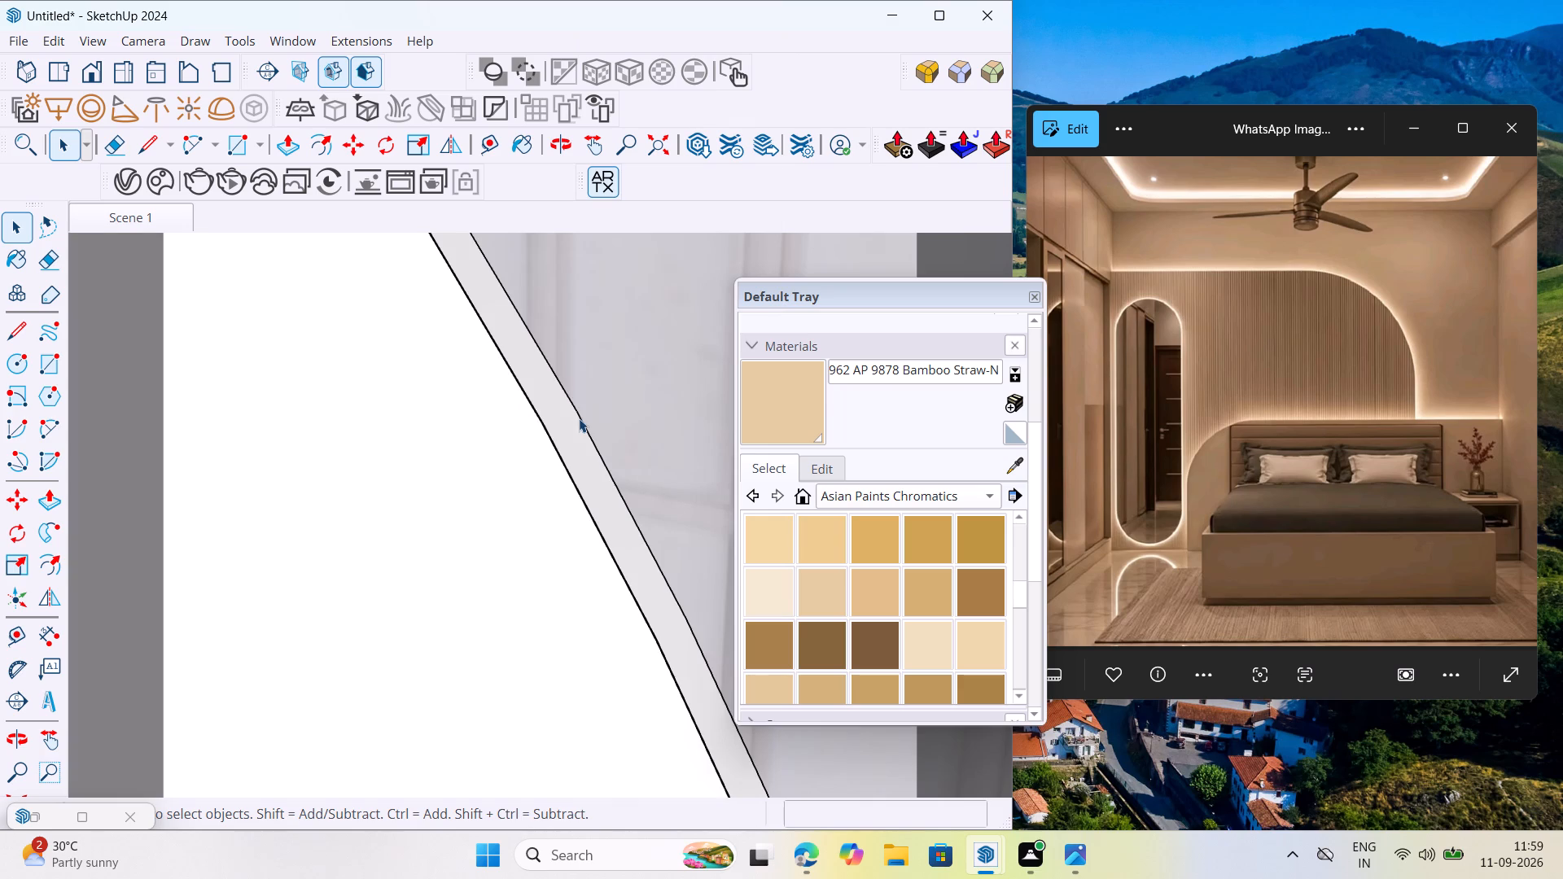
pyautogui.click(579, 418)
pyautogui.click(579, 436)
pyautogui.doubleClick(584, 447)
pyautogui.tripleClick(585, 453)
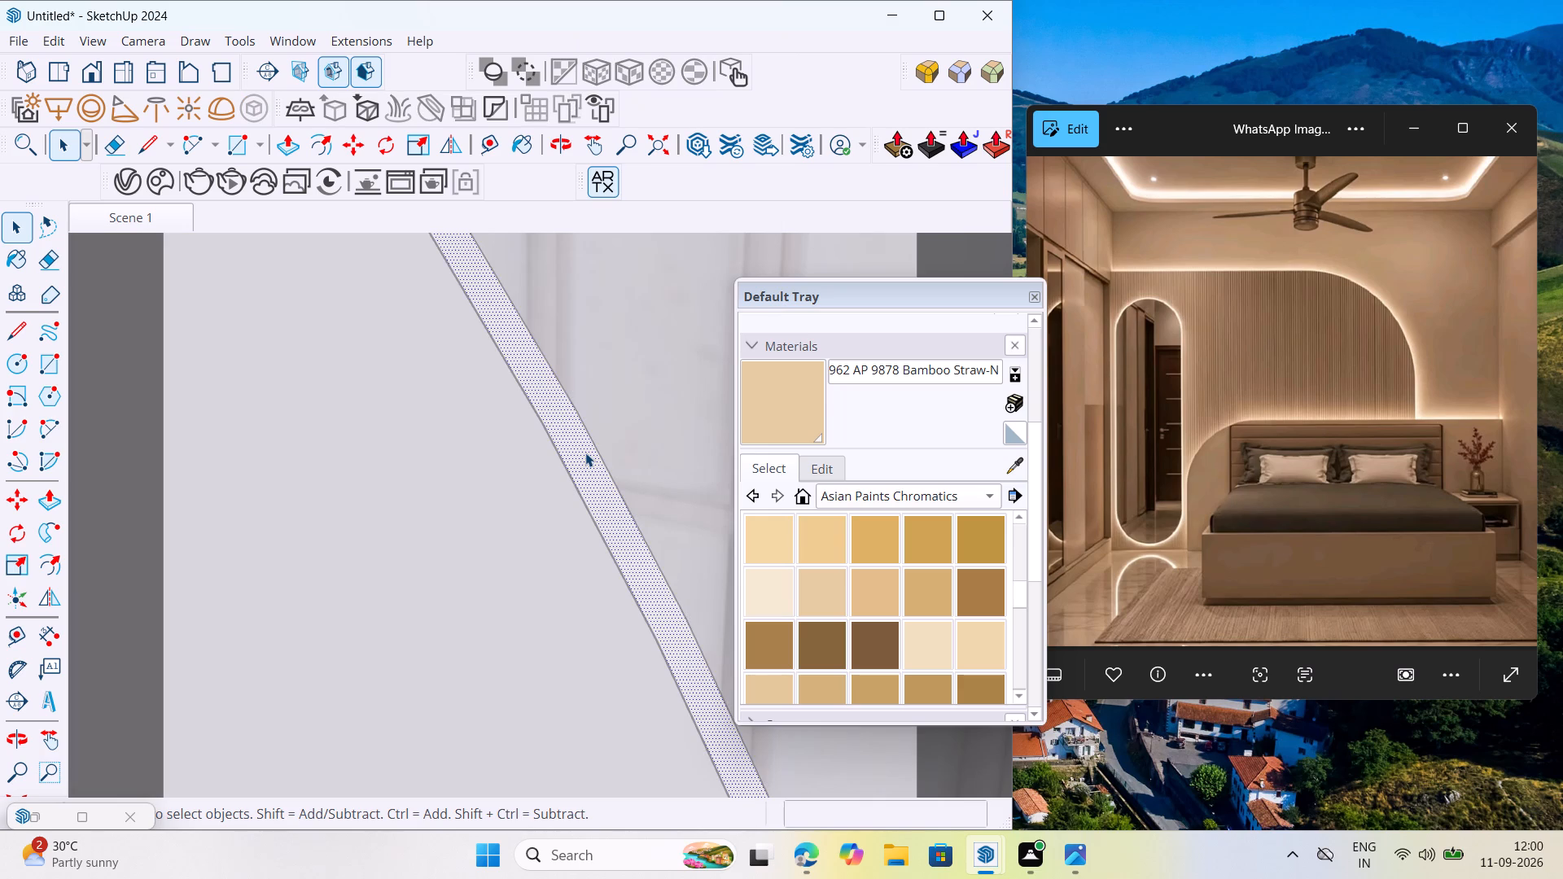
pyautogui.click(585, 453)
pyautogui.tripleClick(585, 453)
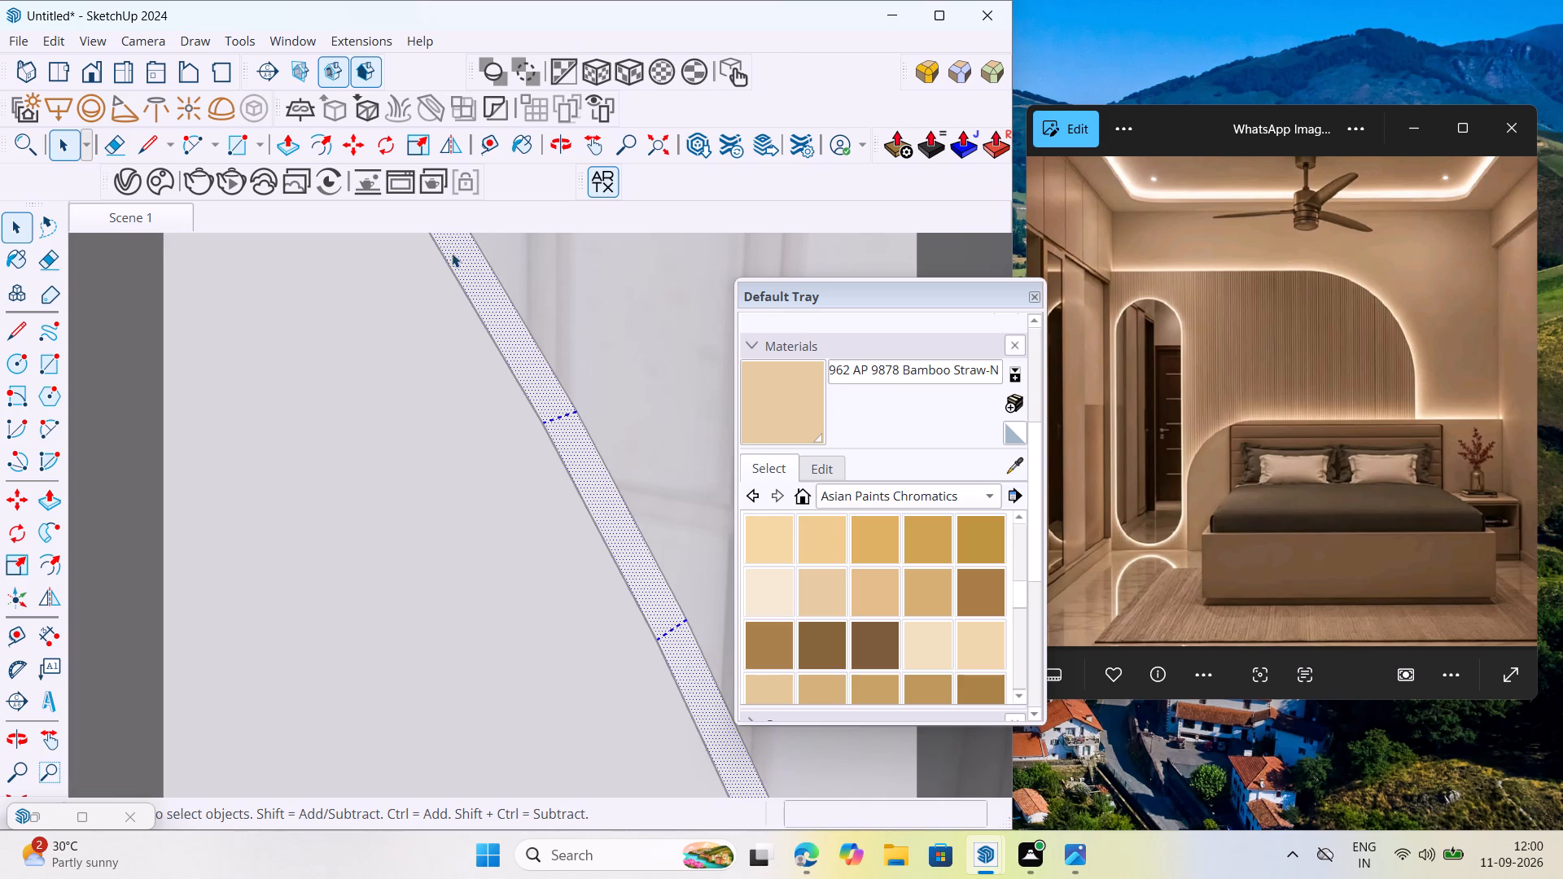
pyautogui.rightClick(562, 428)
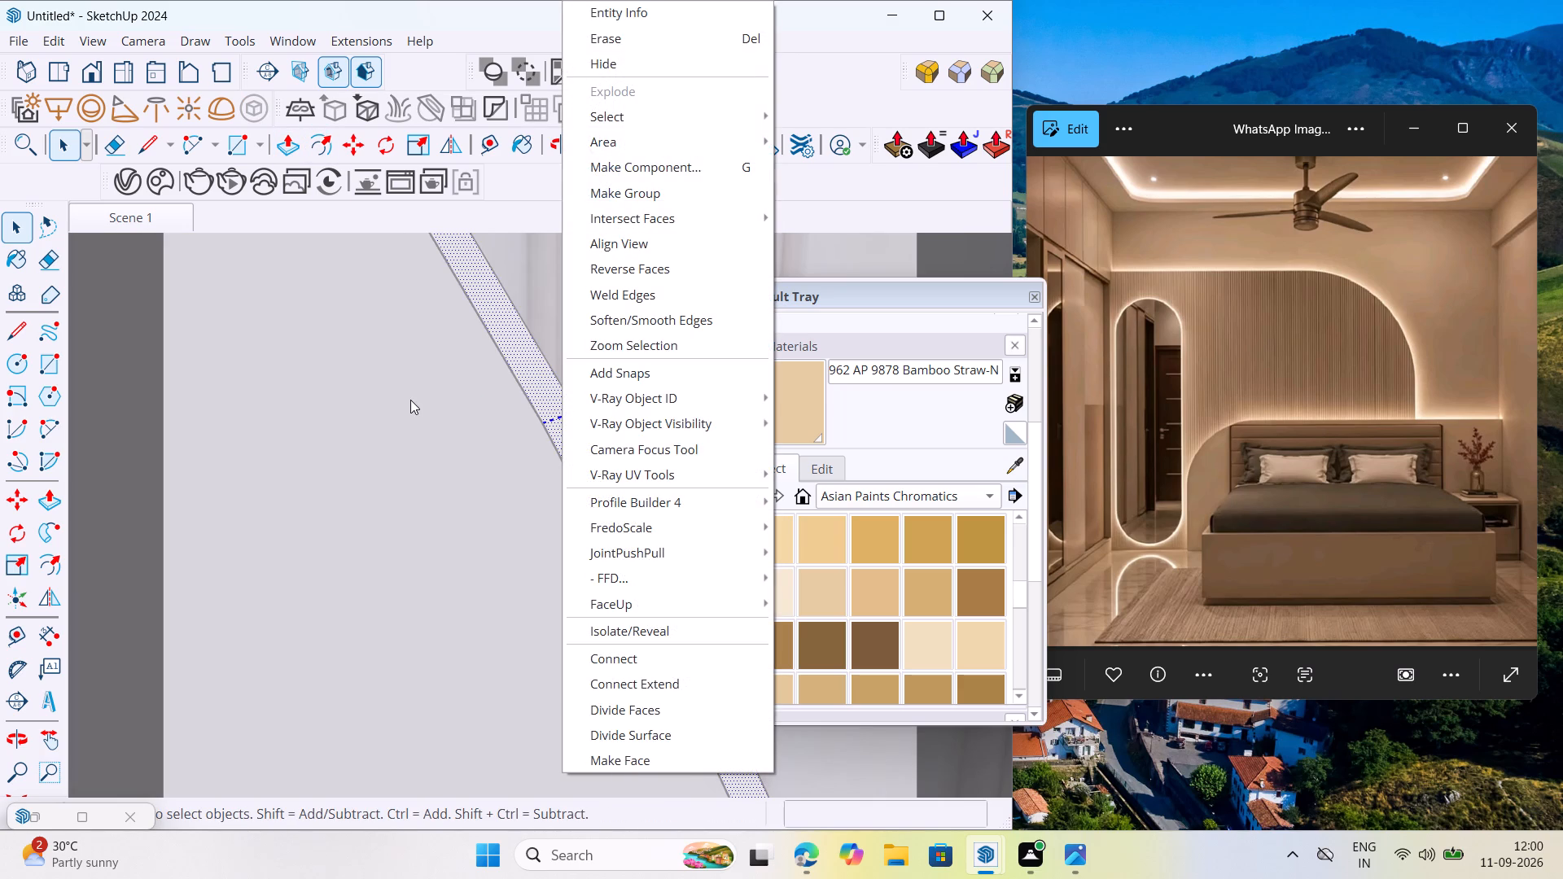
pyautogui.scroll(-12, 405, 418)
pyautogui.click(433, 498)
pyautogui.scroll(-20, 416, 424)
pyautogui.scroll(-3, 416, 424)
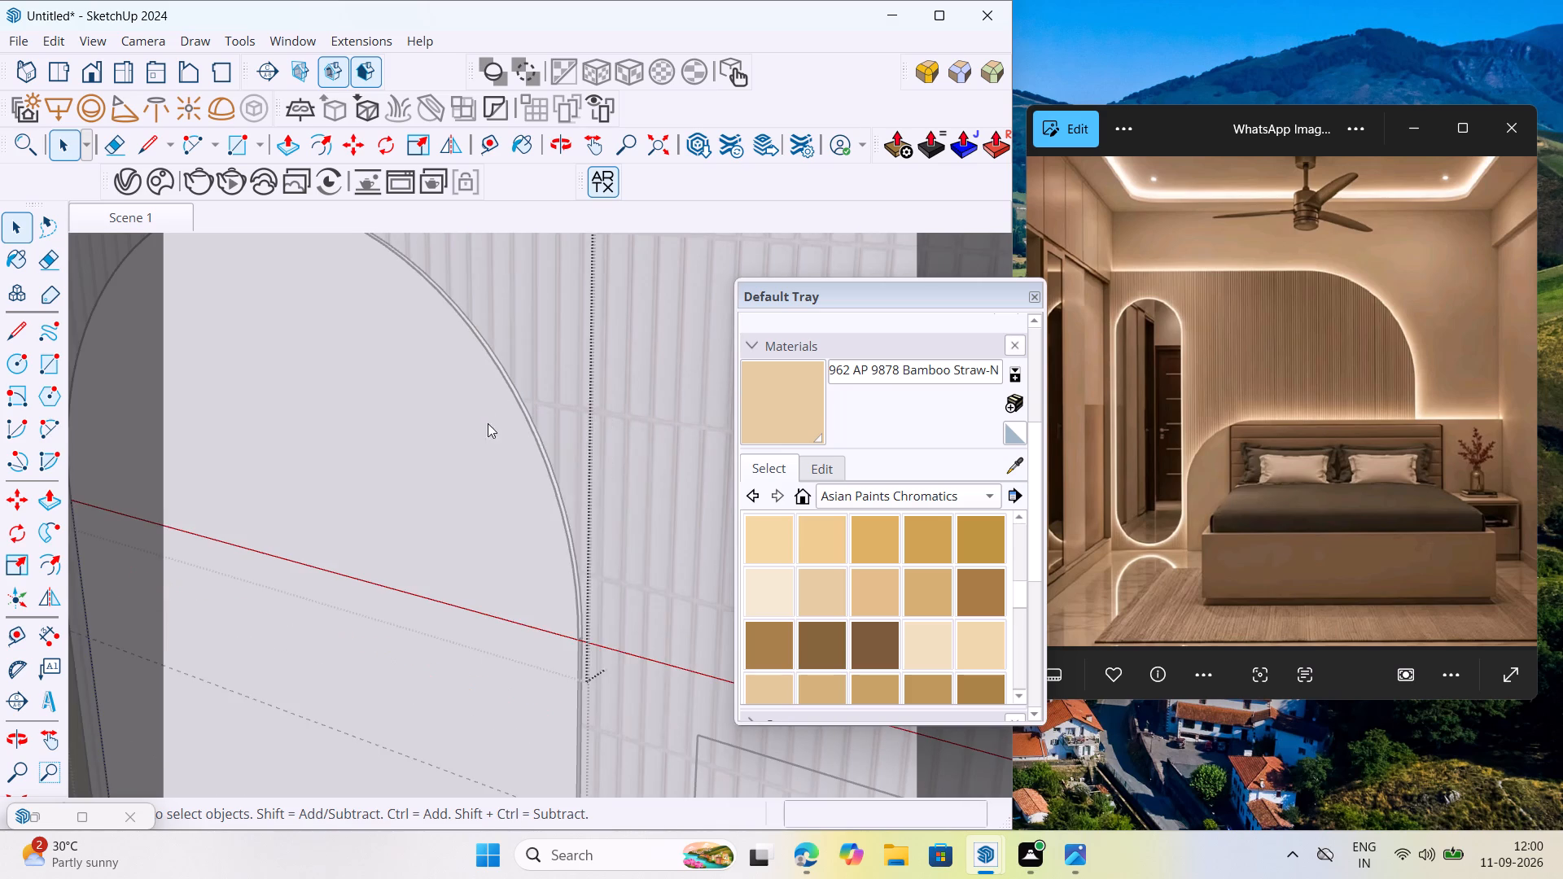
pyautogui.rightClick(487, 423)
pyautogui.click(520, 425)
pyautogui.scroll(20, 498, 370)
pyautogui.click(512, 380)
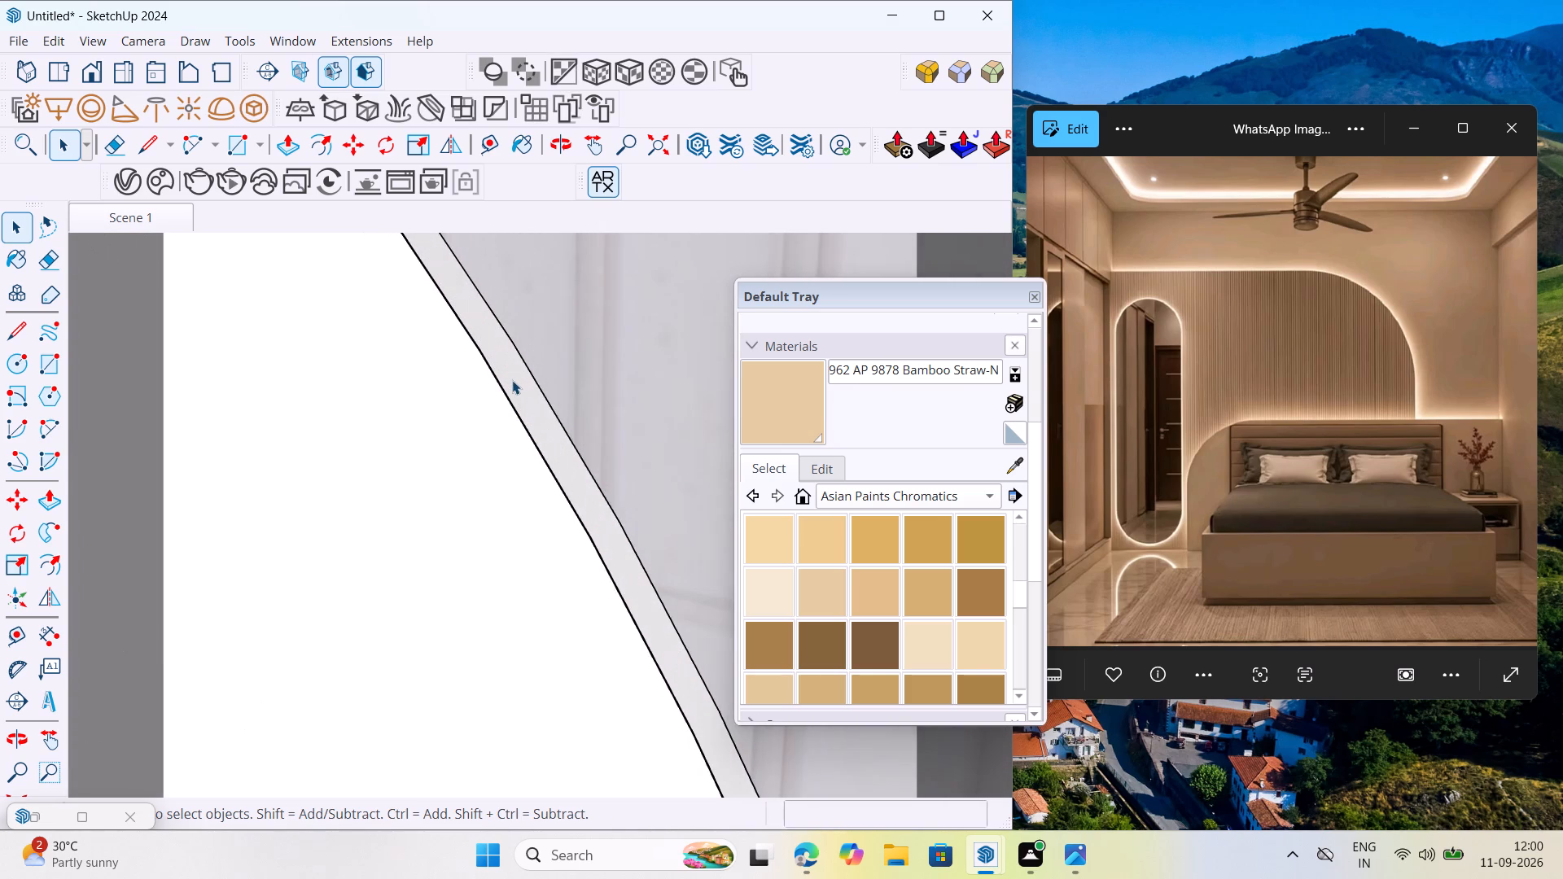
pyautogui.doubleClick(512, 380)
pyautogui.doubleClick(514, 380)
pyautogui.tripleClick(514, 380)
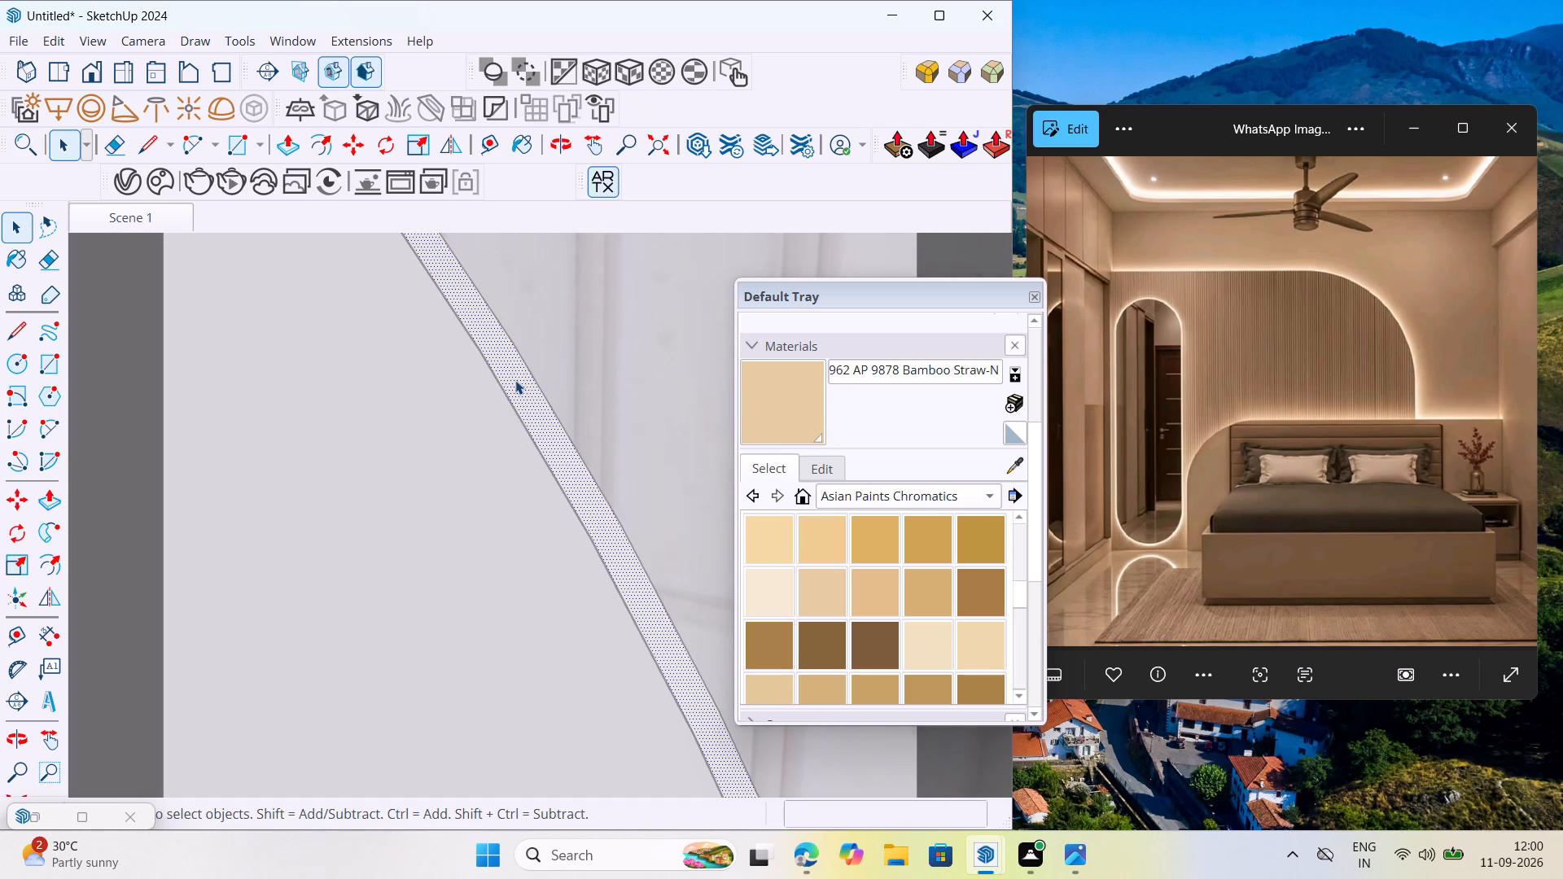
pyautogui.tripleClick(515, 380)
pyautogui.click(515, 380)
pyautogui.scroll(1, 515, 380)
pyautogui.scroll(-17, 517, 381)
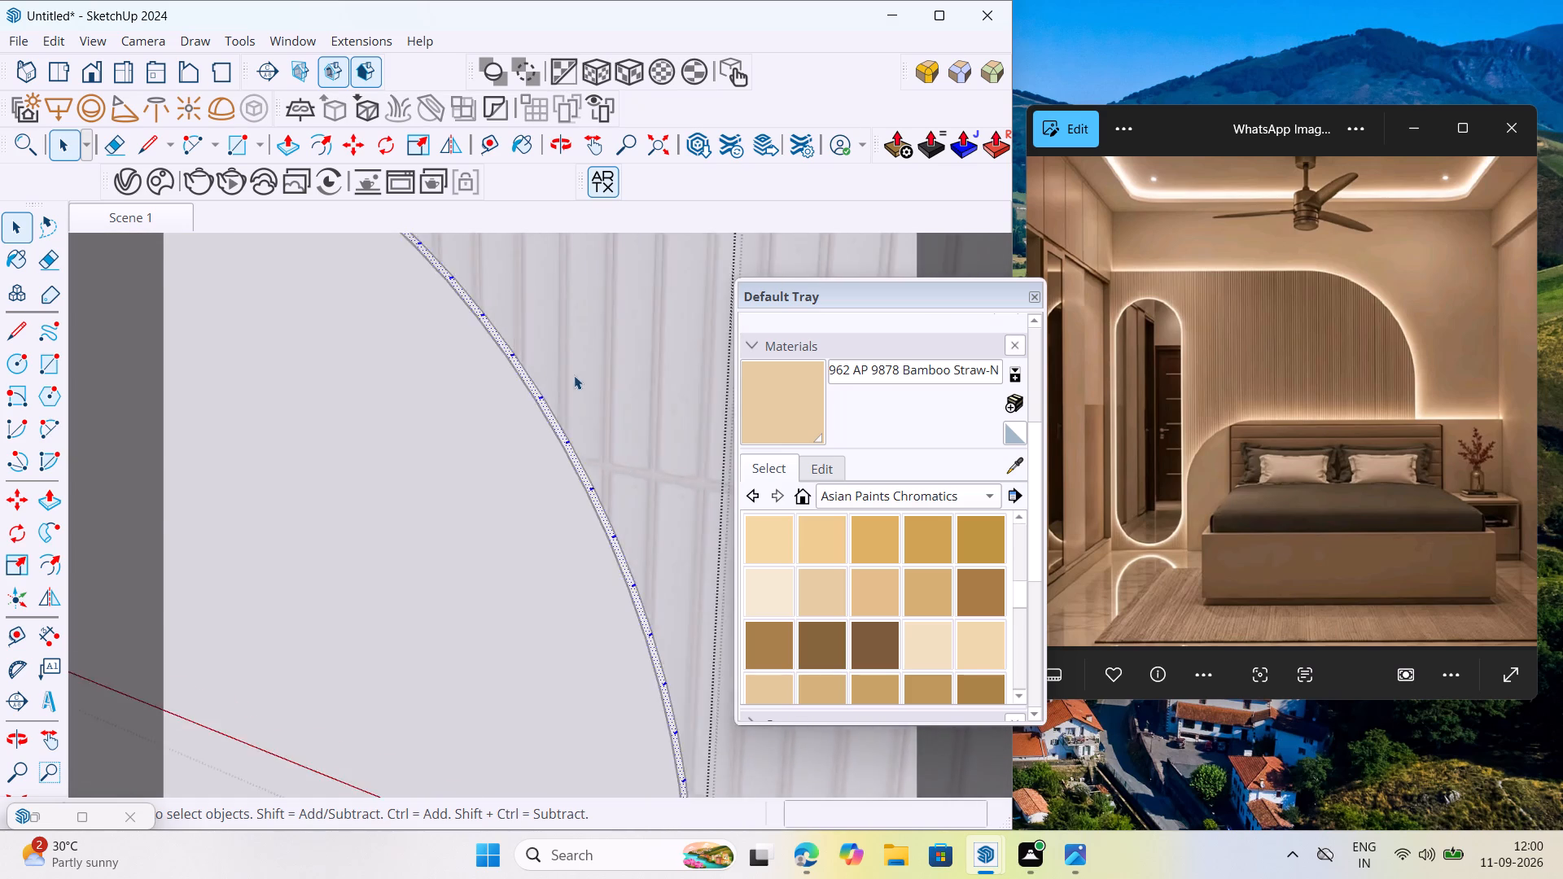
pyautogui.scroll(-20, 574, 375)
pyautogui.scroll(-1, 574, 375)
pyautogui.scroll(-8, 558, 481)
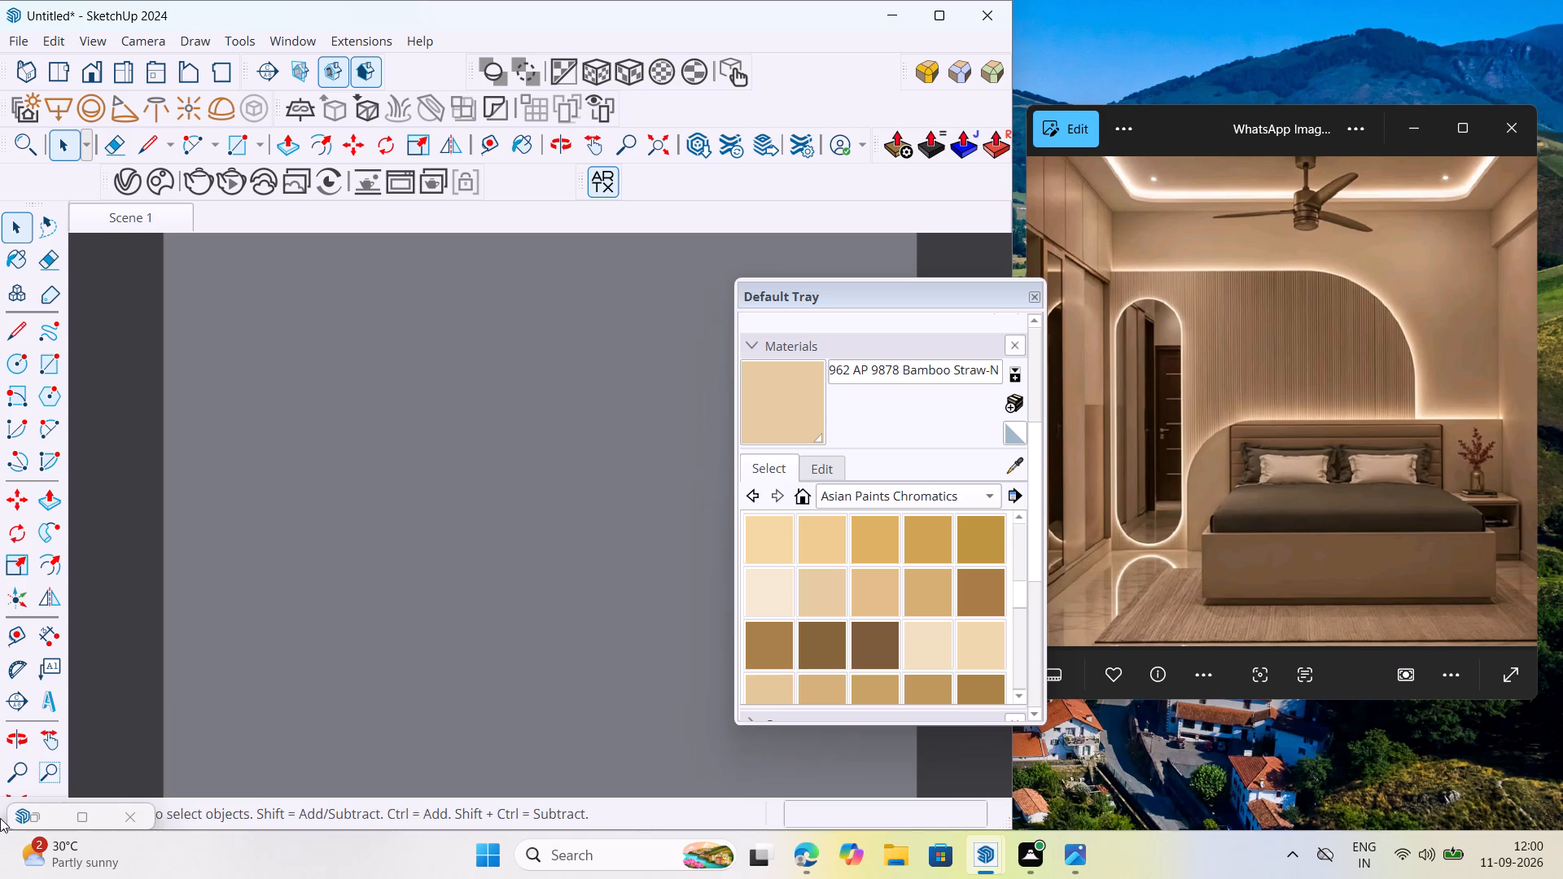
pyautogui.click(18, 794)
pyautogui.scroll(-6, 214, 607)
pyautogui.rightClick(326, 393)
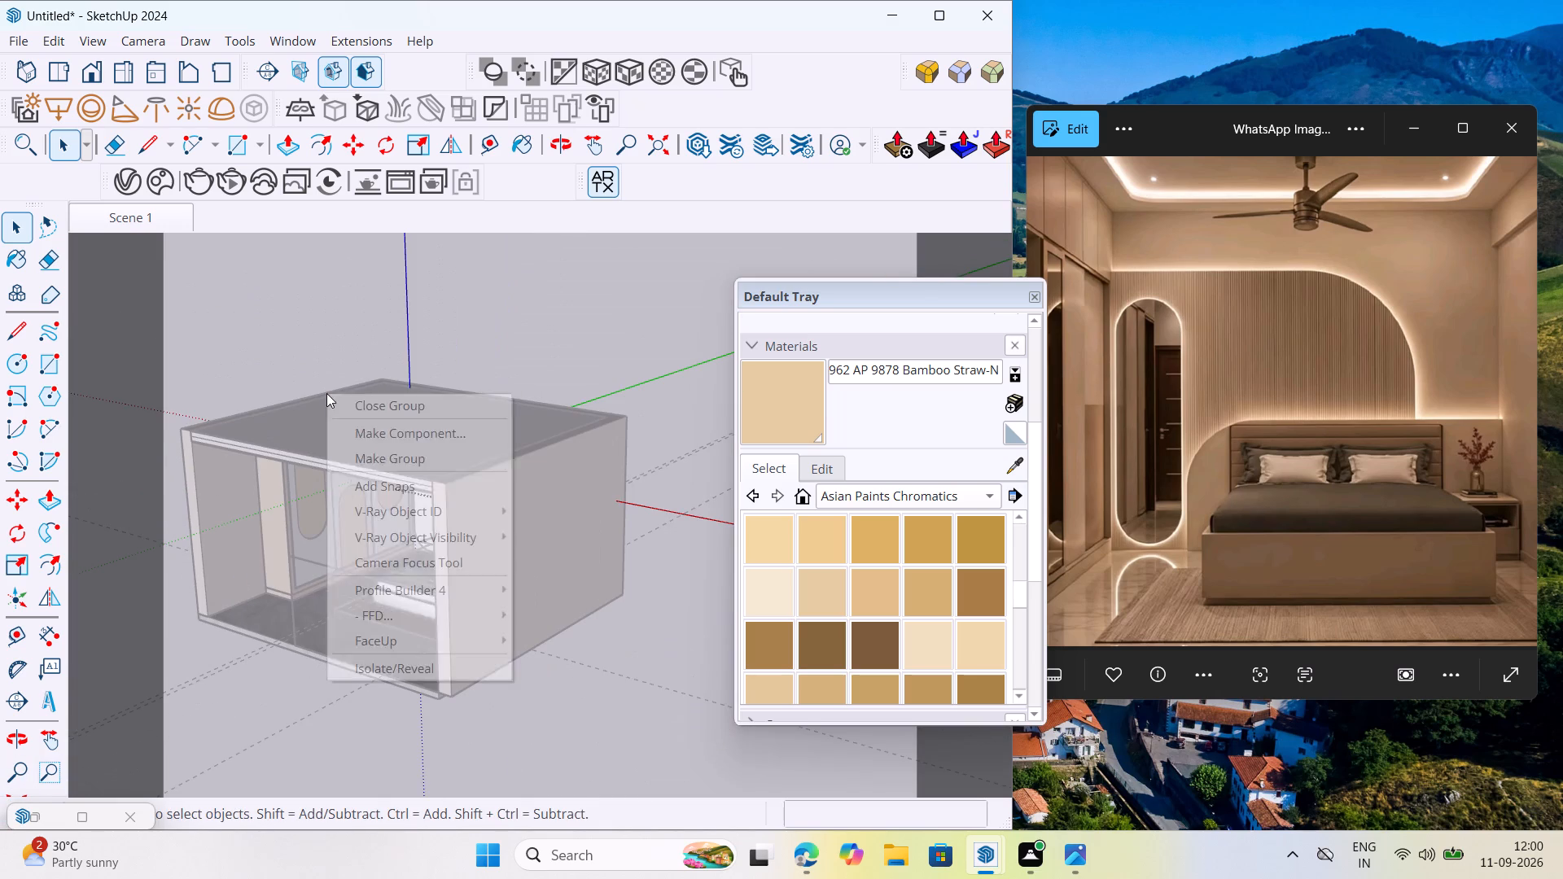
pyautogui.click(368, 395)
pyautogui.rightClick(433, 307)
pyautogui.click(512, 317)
# Explode the oval mirror's group on the back wall.
pyautogui.scroll(6, 392, 512)
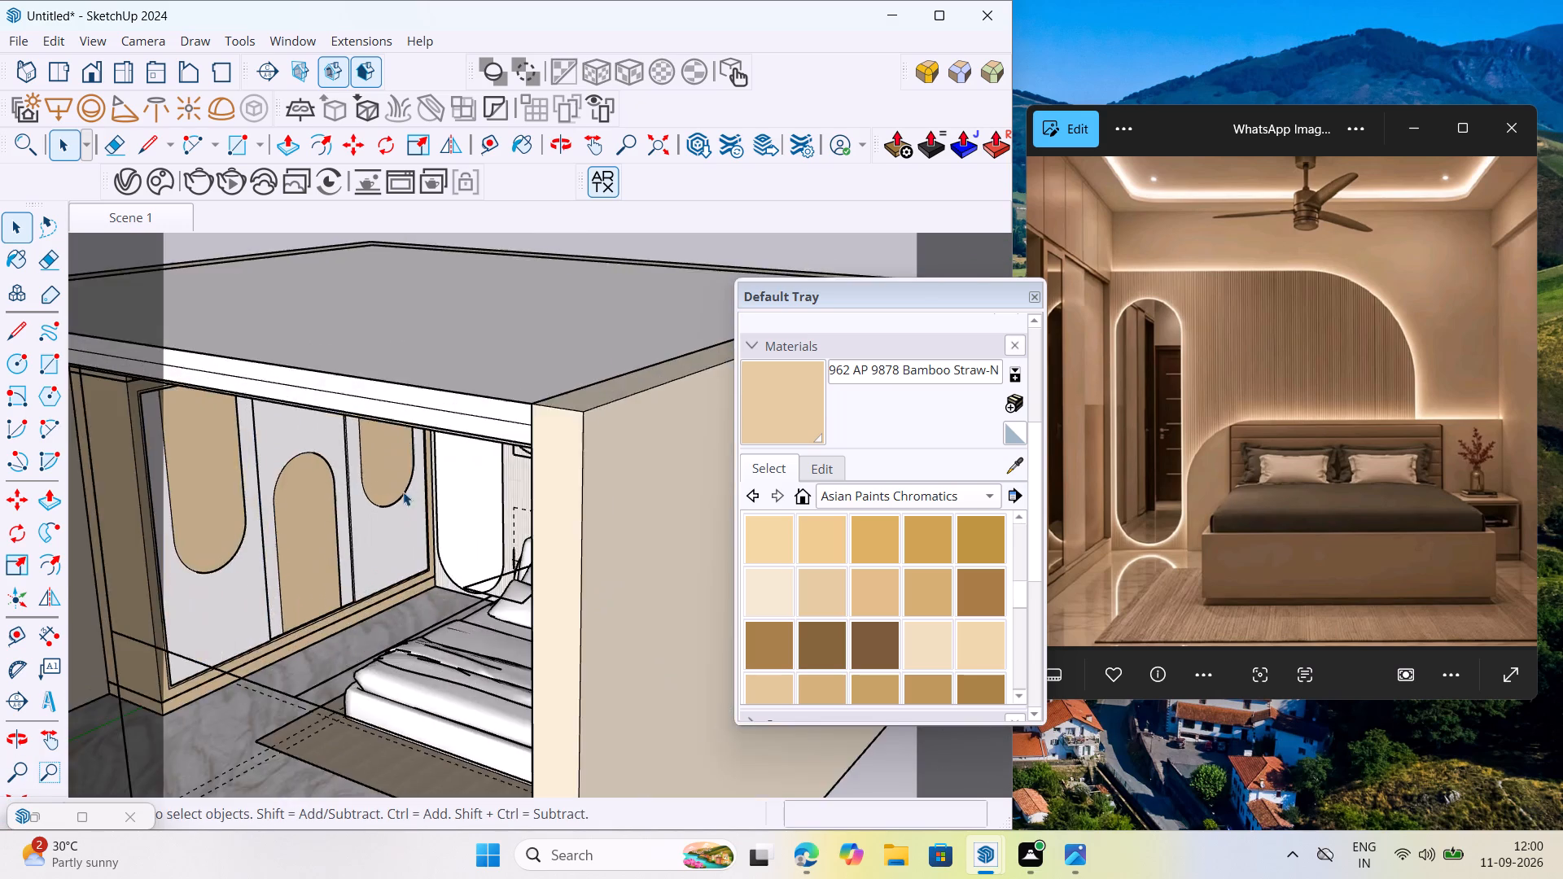
pyautogui.scroll(16, 403, 492)
pyautogui.moveTo(564, 552); pyautogui.dragTo(508, 559, button='middle')
pyautogui.scroll(14, 545, 527)
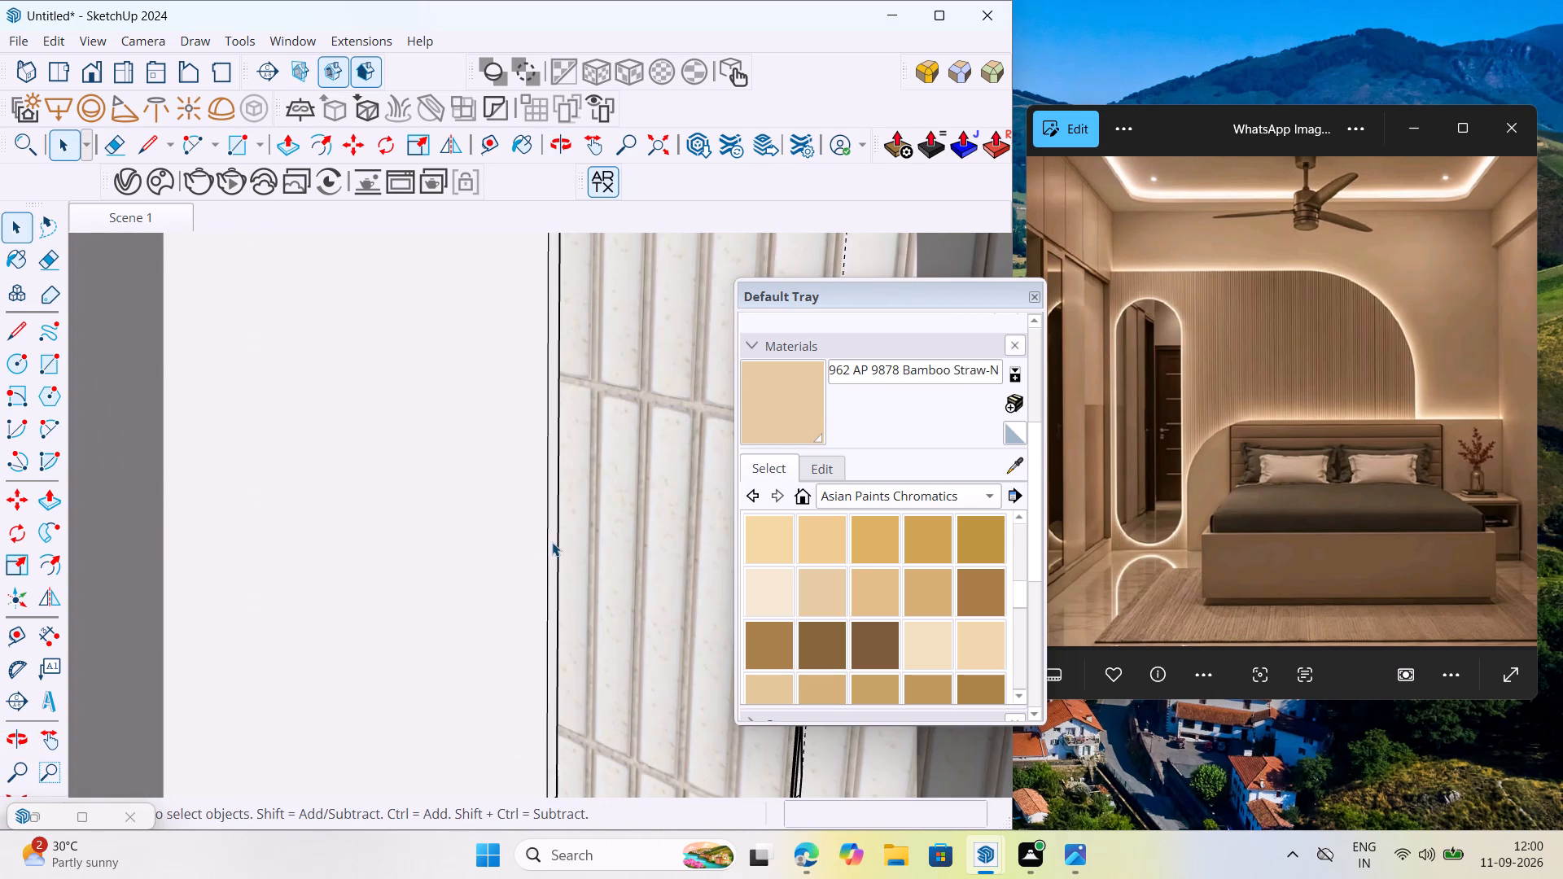
pyautogui.click(552, 542)
pyautogui.scroll(5, 555, 530)
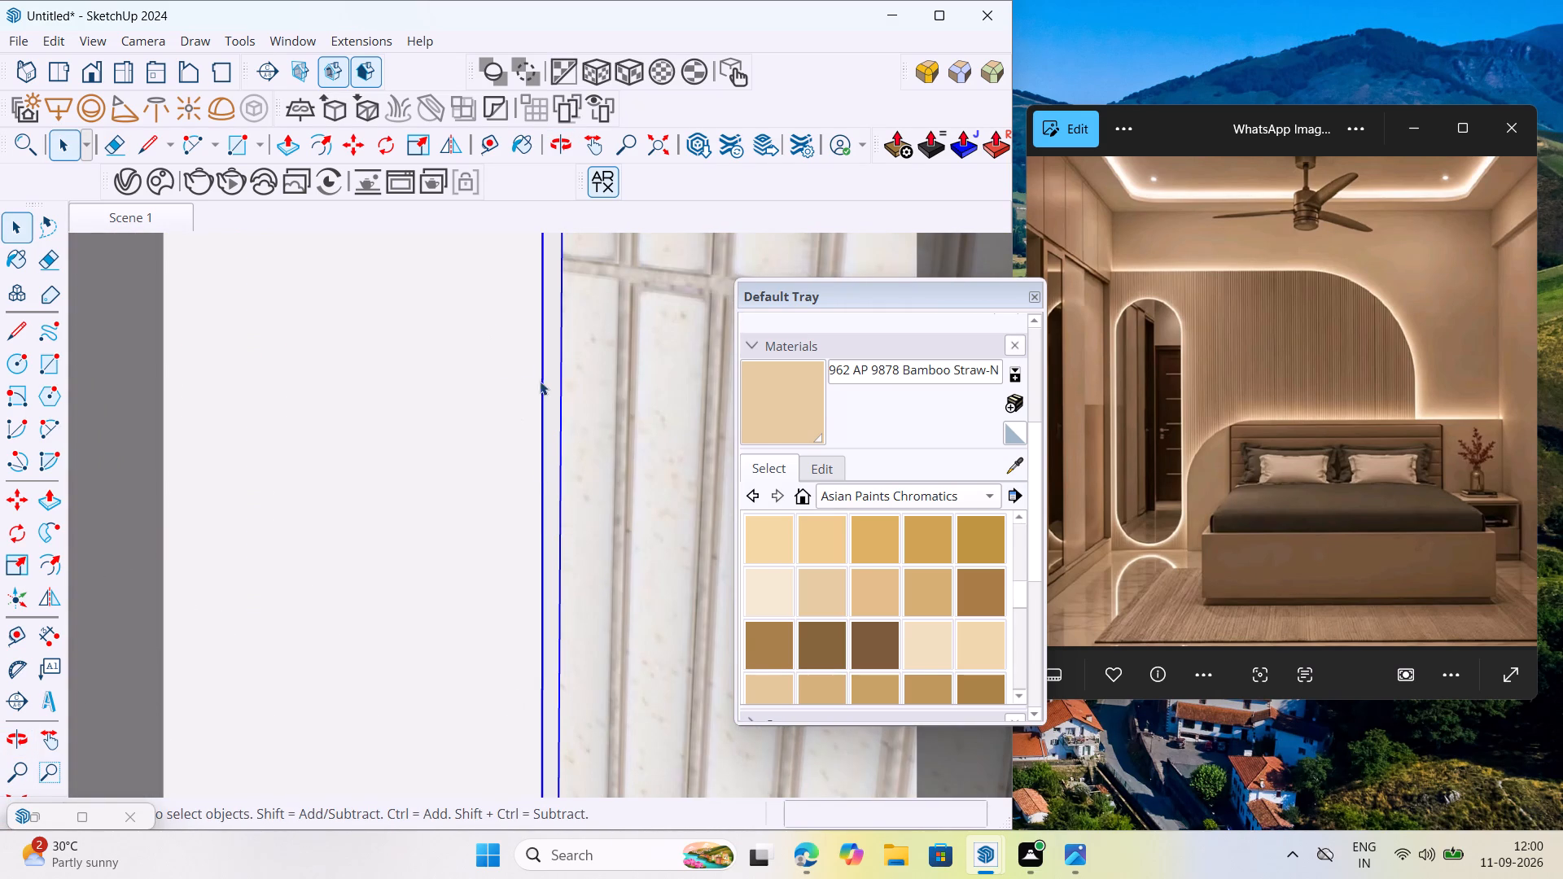
pyautogui.rightClick(550, 383)
pyautogui.click(606, 134)
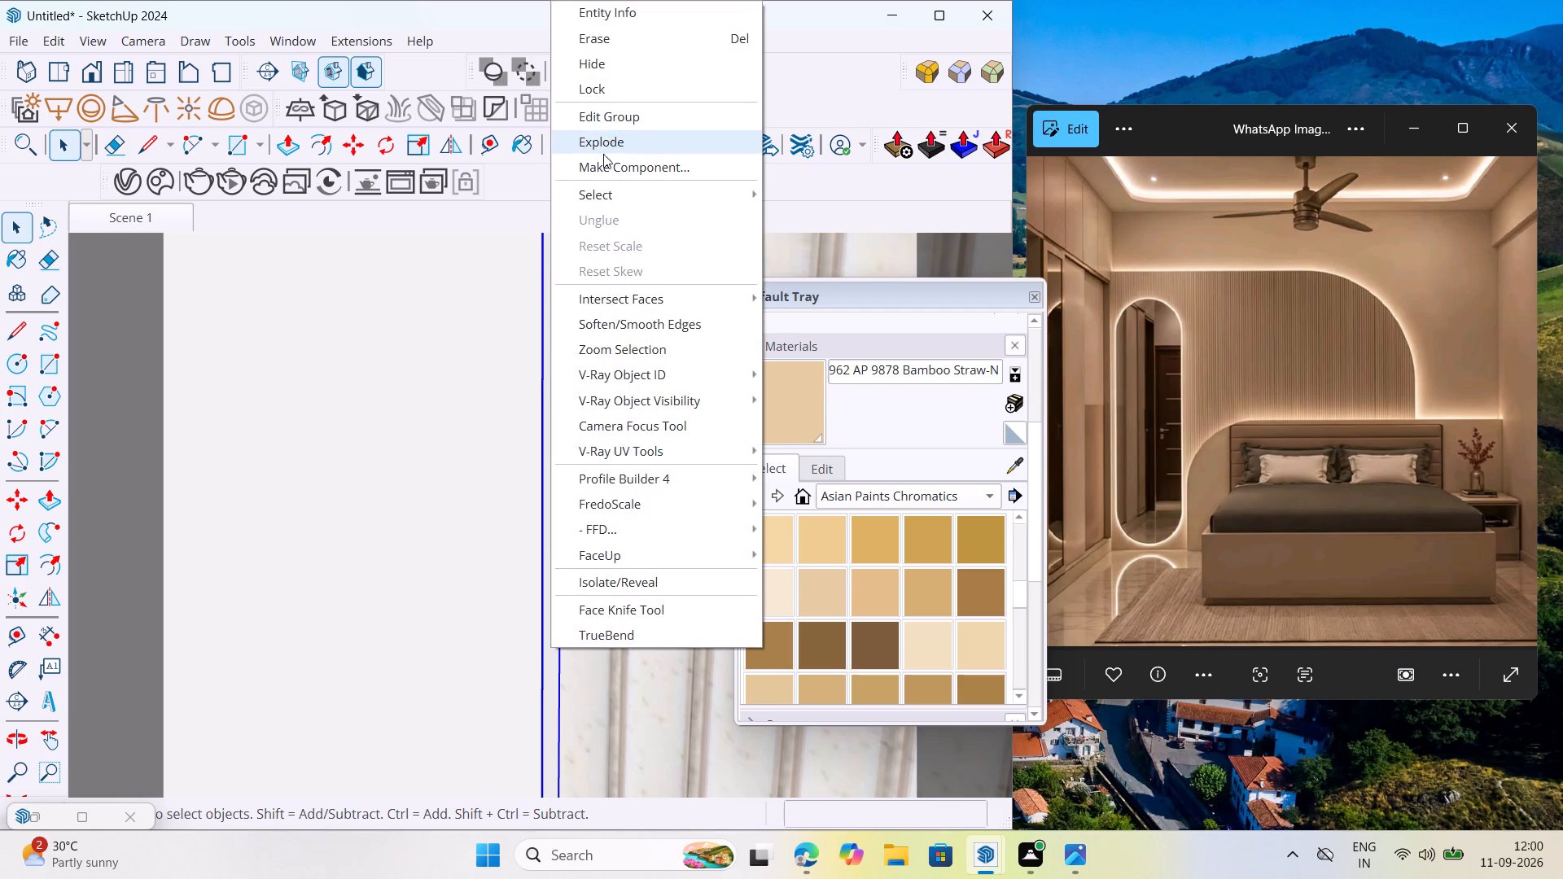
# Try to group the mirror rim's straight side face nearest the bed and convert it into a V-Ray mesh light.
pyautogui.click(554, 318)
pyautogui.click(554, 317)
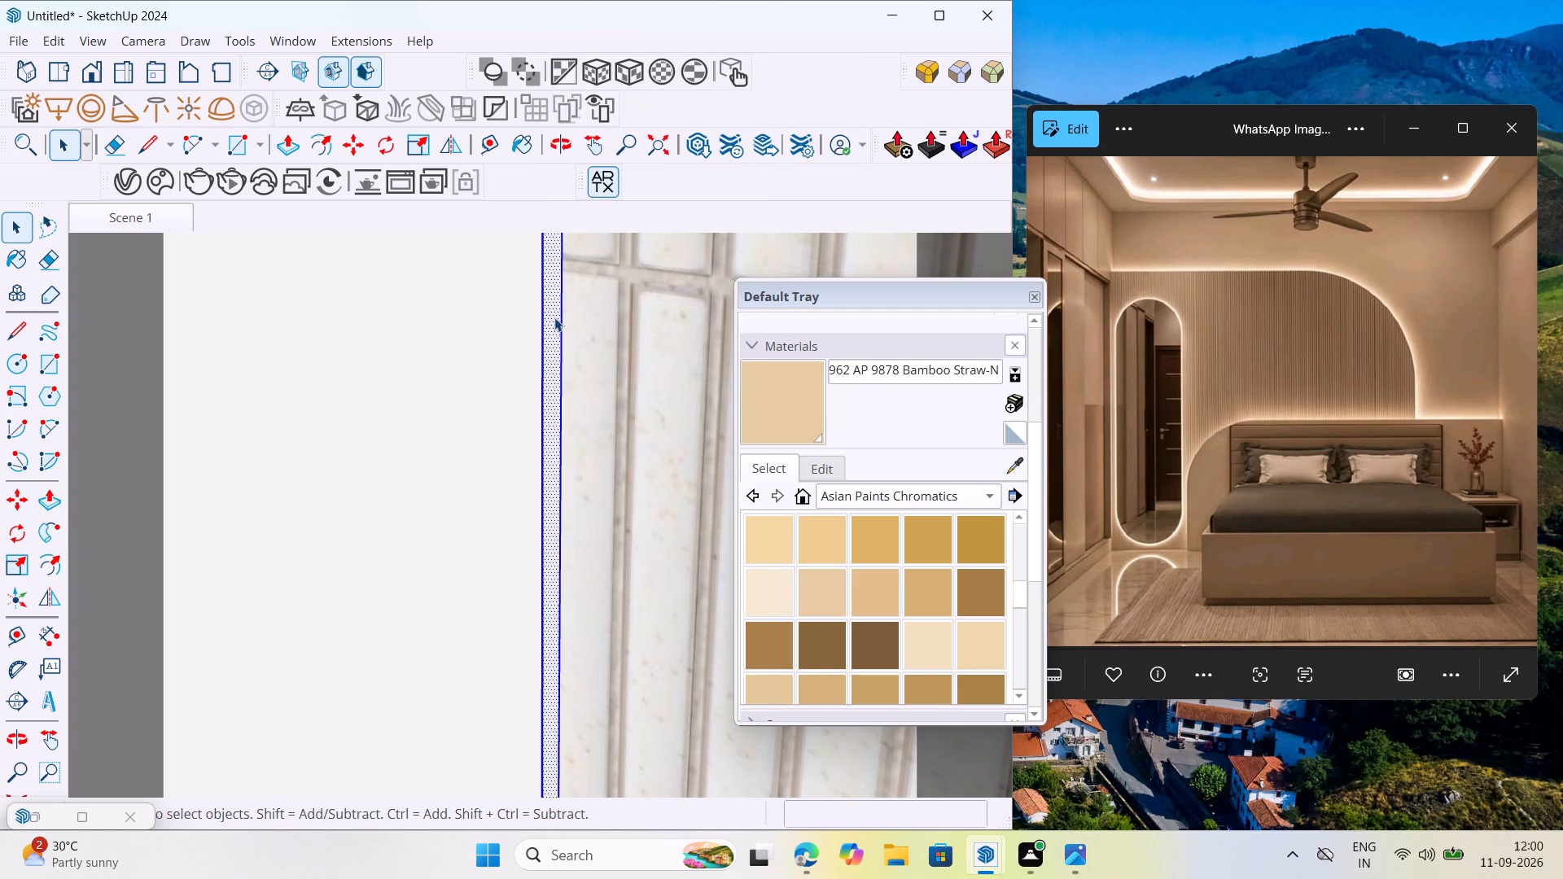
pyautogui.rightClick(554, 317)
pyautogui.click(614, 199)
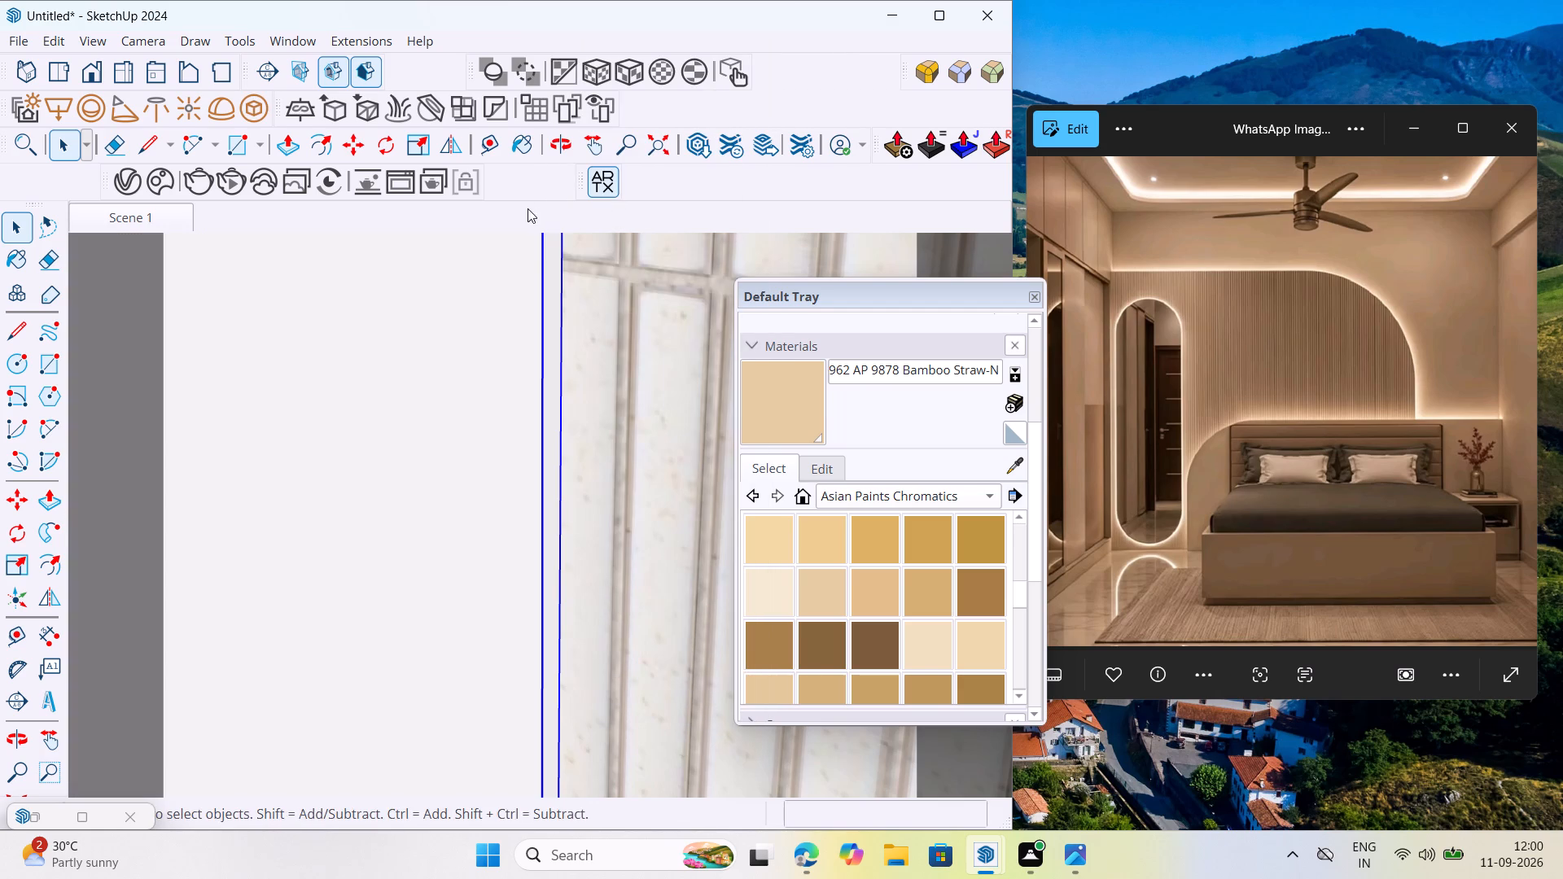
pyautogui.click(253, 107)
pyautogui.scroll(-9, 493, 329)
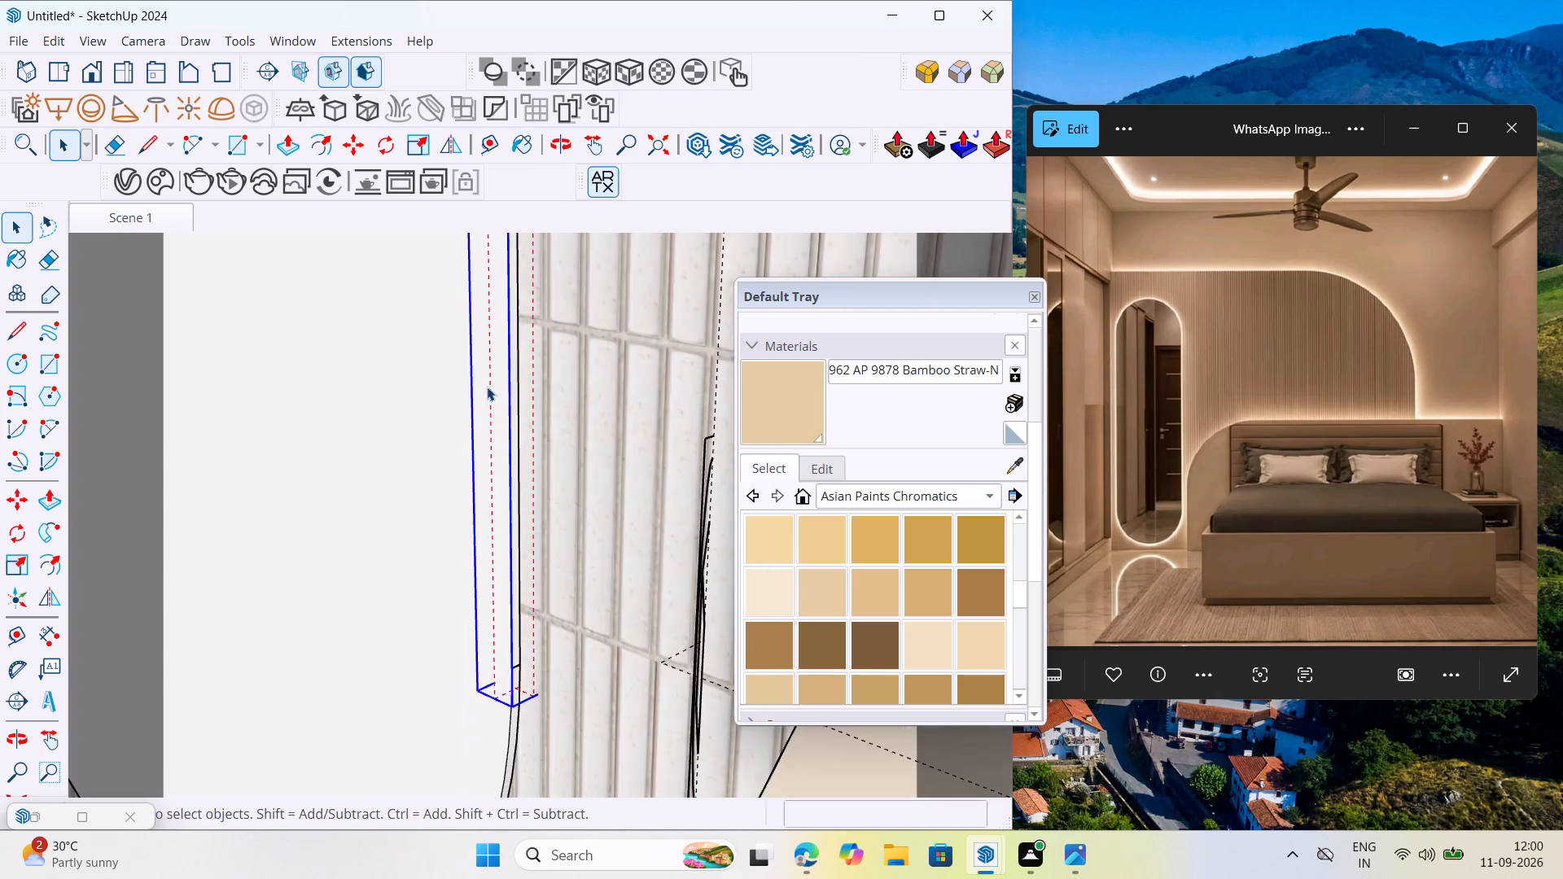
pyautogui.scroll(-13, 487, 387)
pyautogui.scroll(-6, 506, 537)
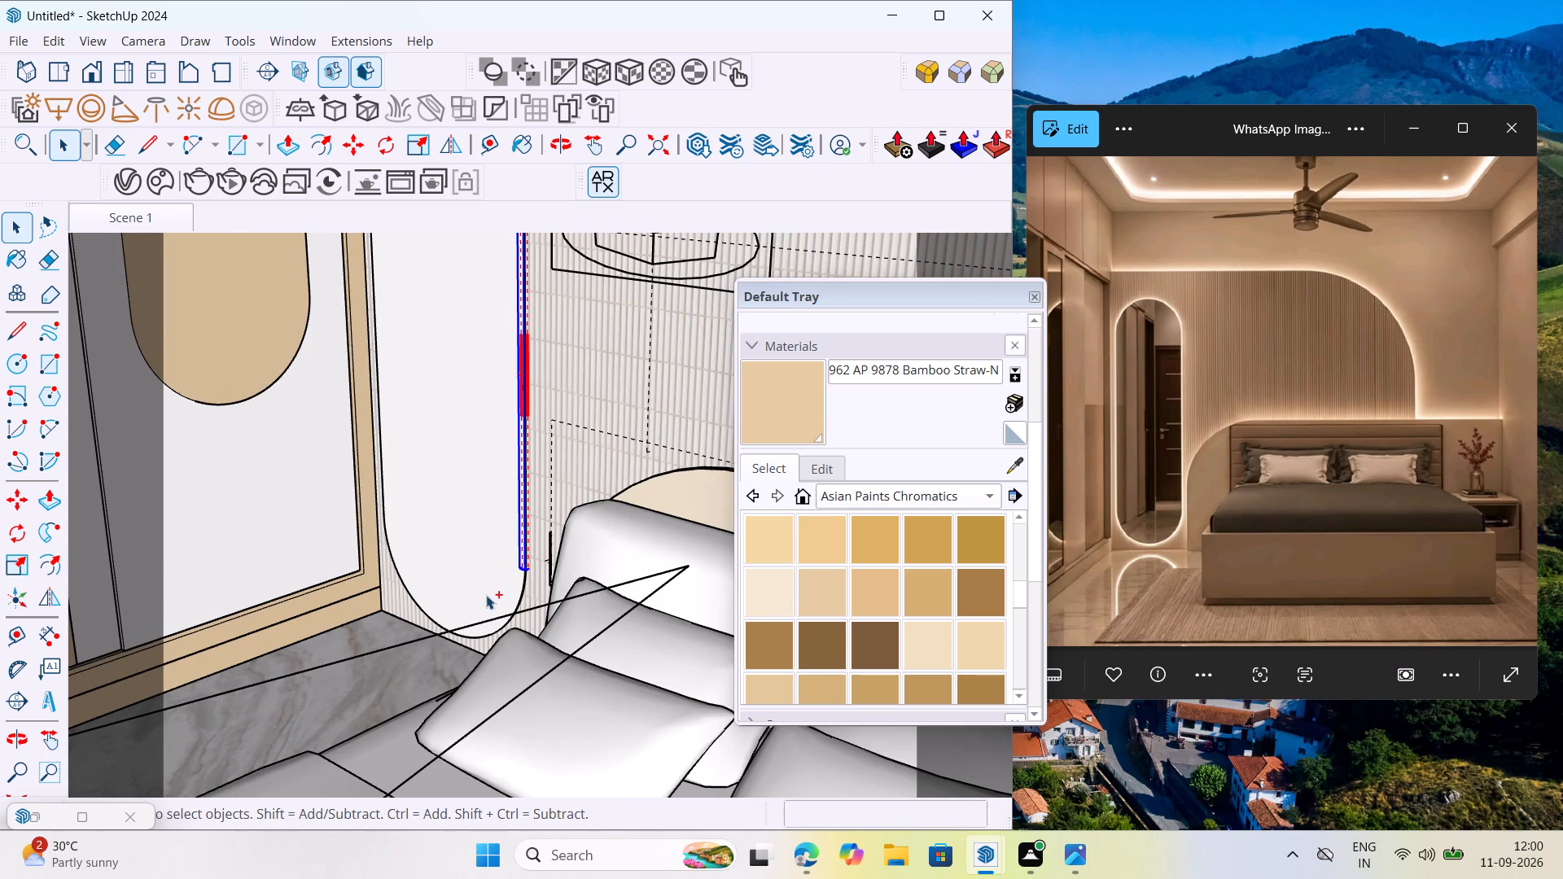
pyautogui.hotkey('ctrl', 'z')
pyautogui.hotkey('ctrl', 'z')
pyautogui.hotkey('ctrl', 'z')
# Undo the recent edits back past exploding the oval mirror's group, so the group is open for editing again.
pyautogui.keyDown('ctrl'); pyautogui.scroll(9, 532, 566); pyautogui.keyUp('ctrl')
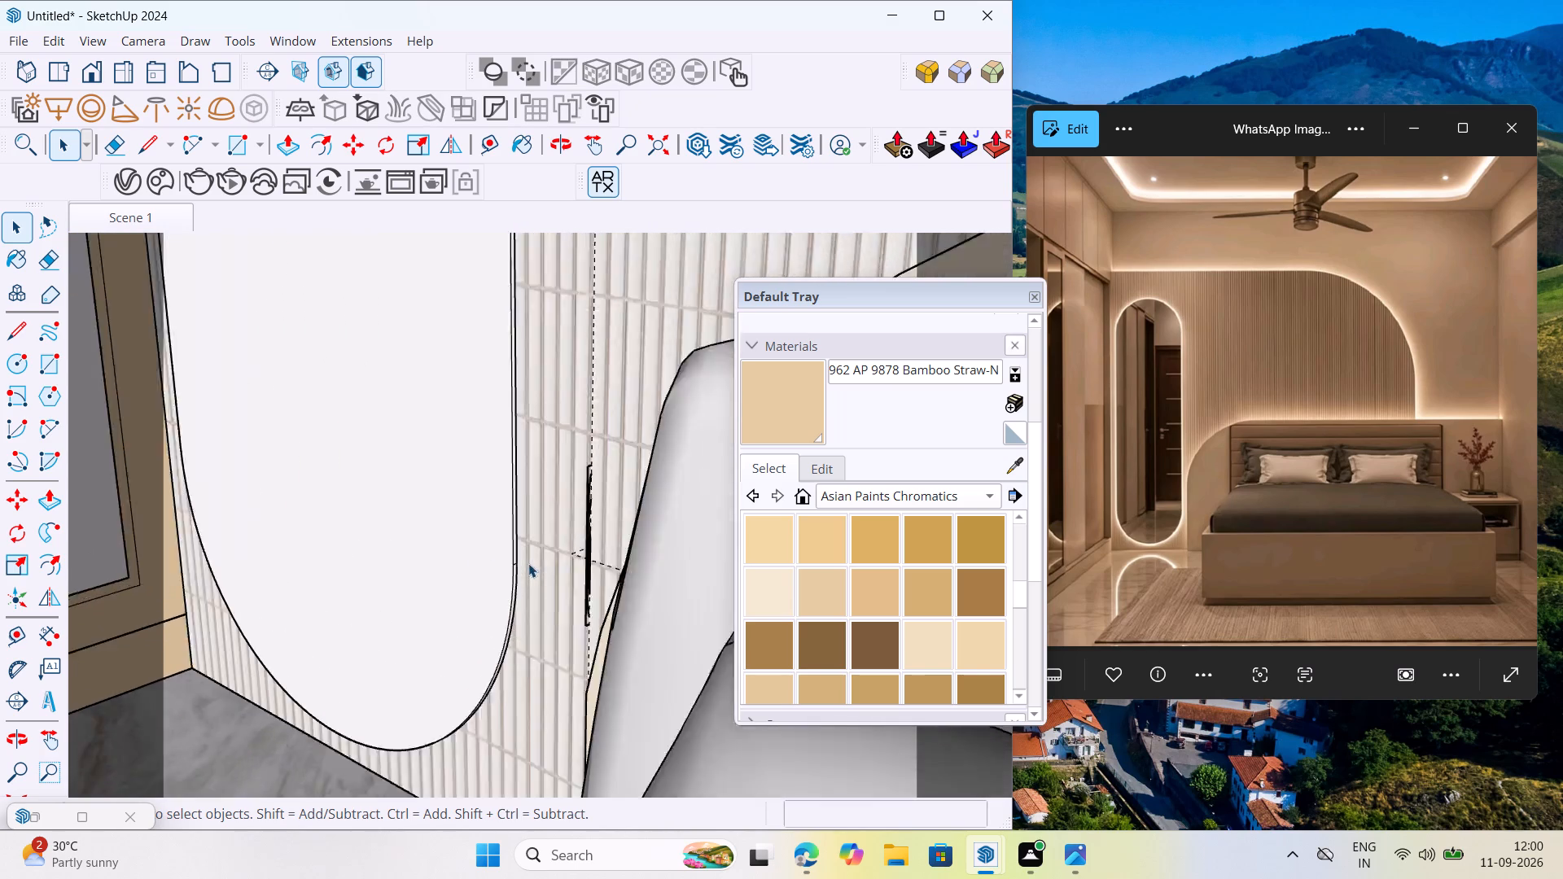
pyautogui.keyDown('ctrl'); pyautogui.scroll(9, 528, 563); pyautogui.keyUp('ctrl')
pyautogui.doubleClick(506, 527)
pyautogui.tripleClick(513, 536)
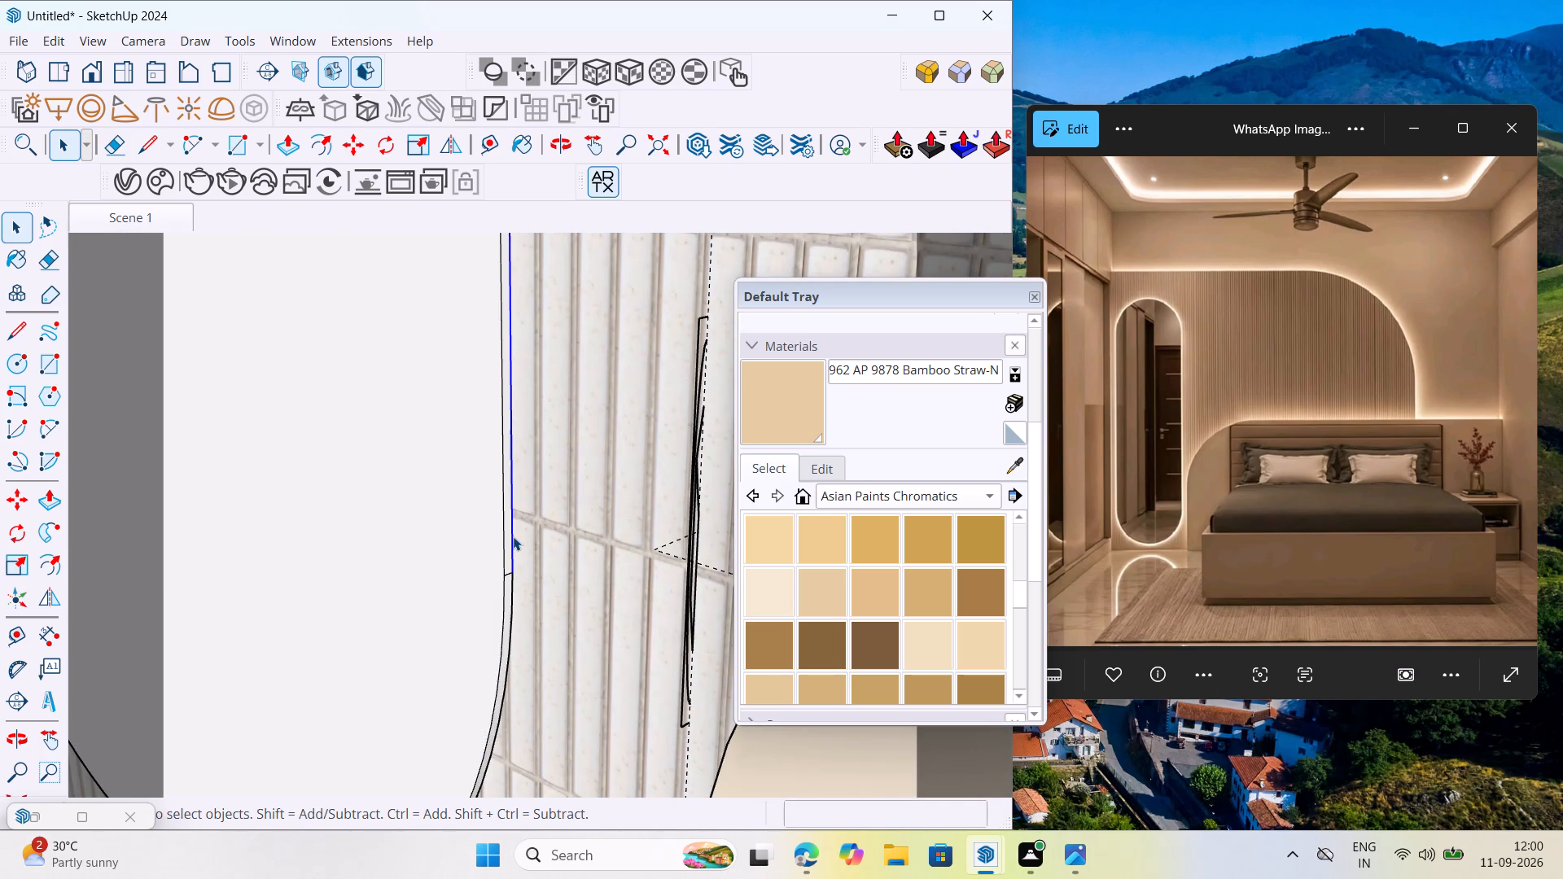
pyautogui.scroll(-8, 512, 539)
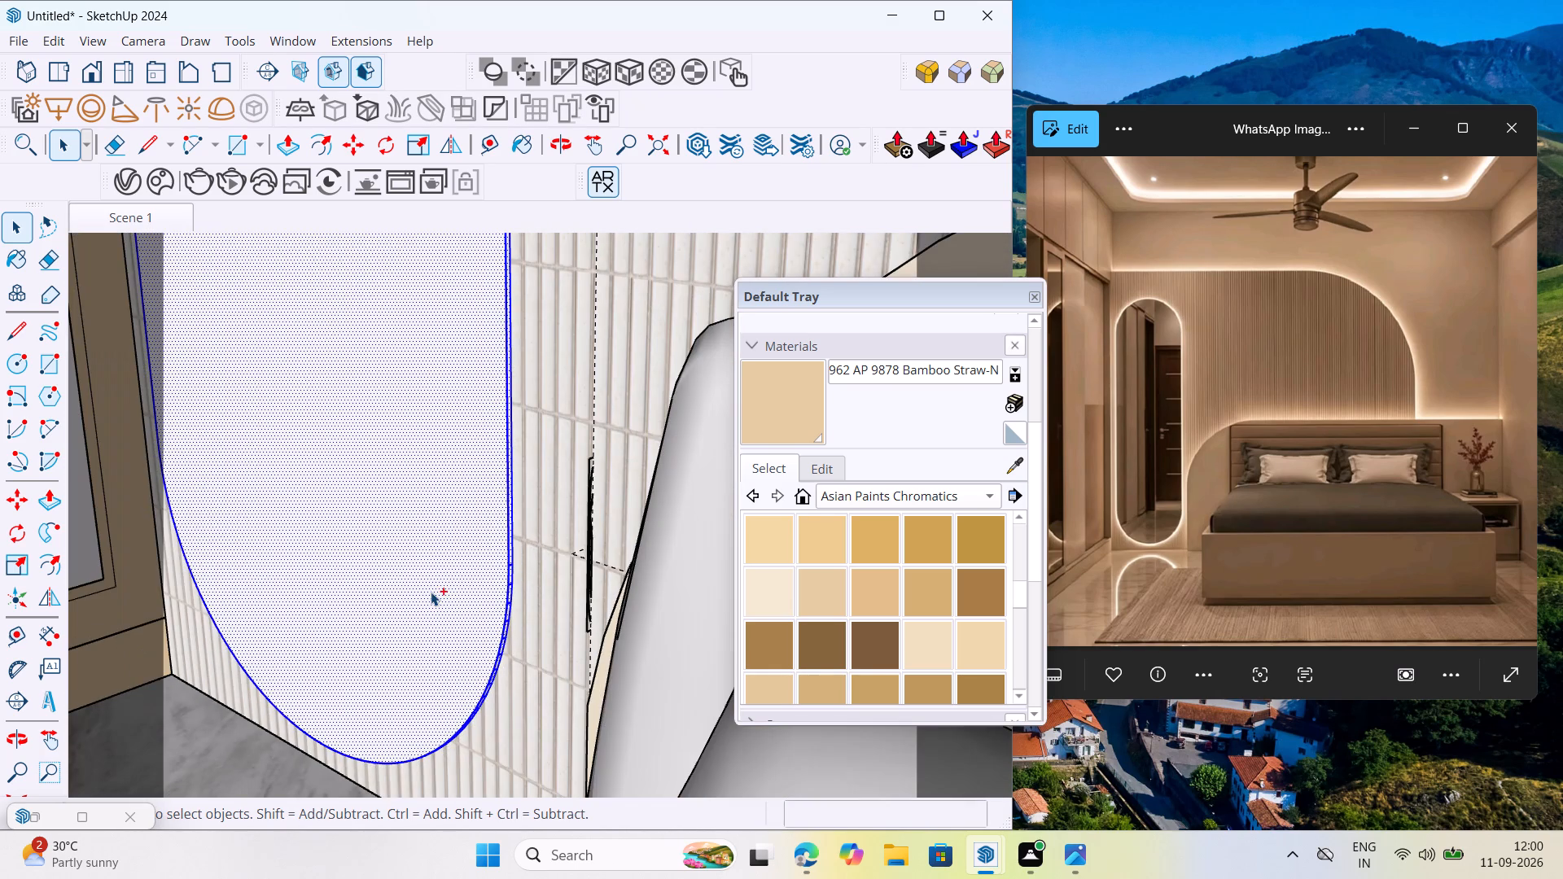
pyautogui.keyDown('ctrl'); pyautogui.click(431, 592); pyautogui.keyUp('ctrl')
pyautogui.hotkey('ctrl', 'z')
pyautogui.hotkey('ctrl', 'z')
pyautogui.hotkey('ctrl', 'z')
pyautogui.keyDown('ctrl'); pyautogui.click(408, 611); pyautogui.keyUp('ctrl')
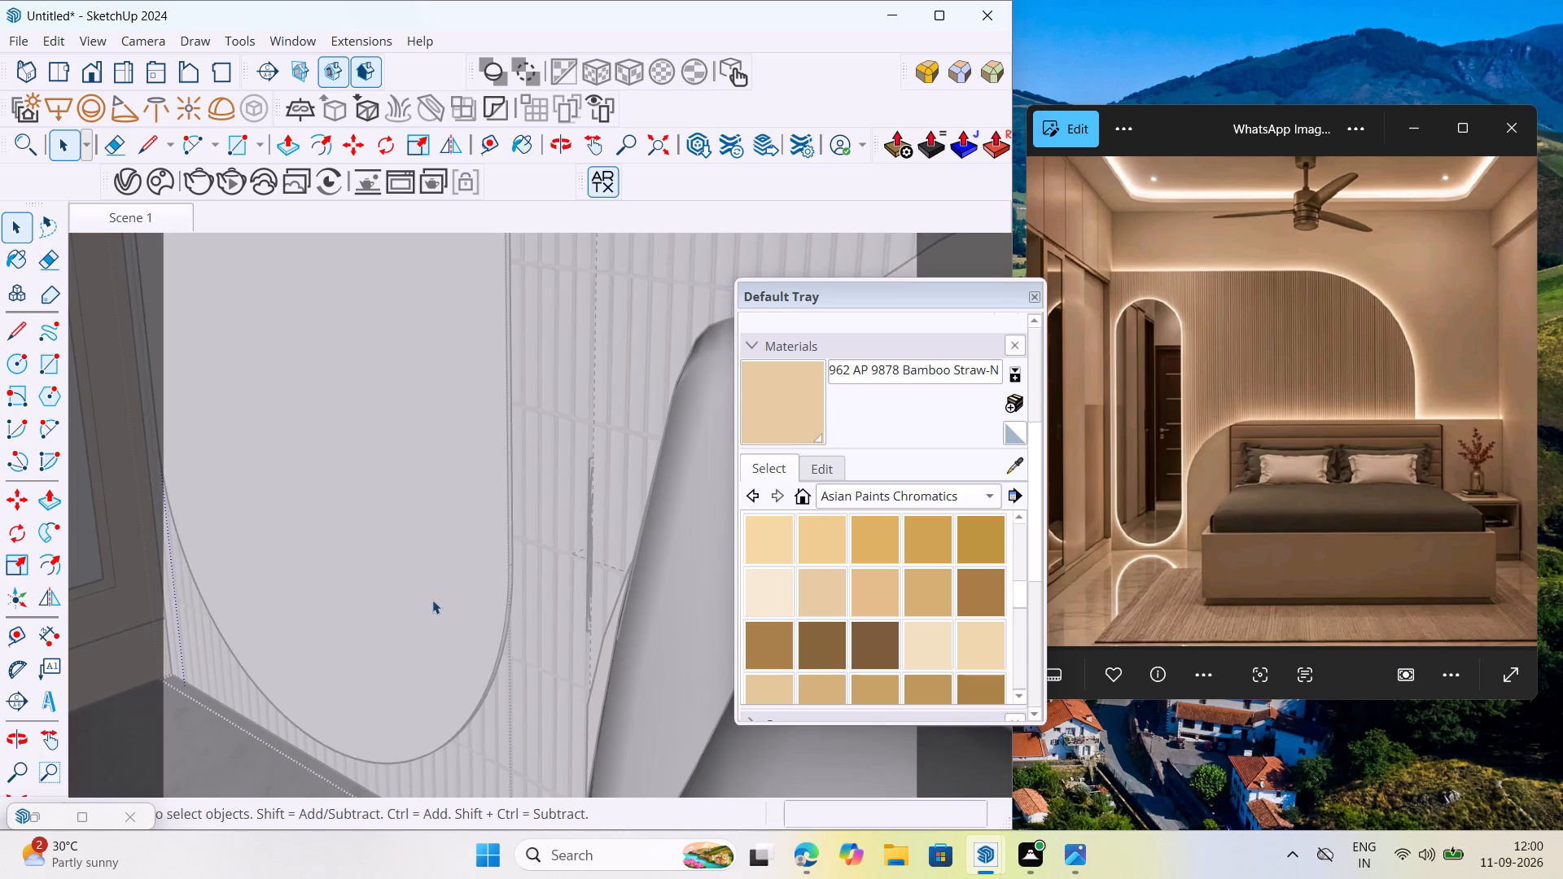
pyautogui.hotkey('ctrl', 'z')
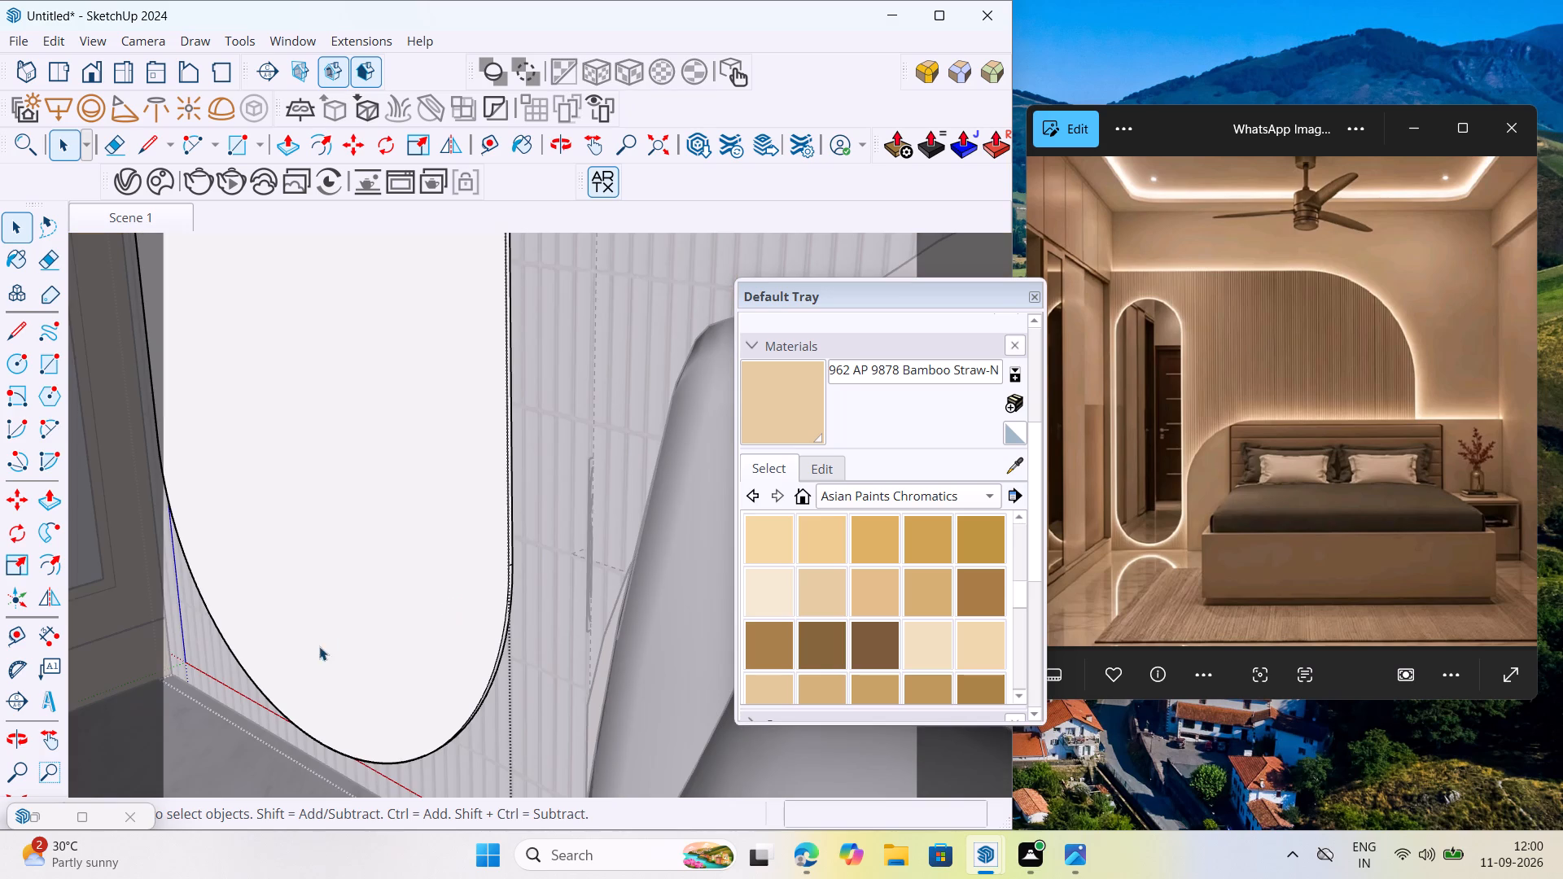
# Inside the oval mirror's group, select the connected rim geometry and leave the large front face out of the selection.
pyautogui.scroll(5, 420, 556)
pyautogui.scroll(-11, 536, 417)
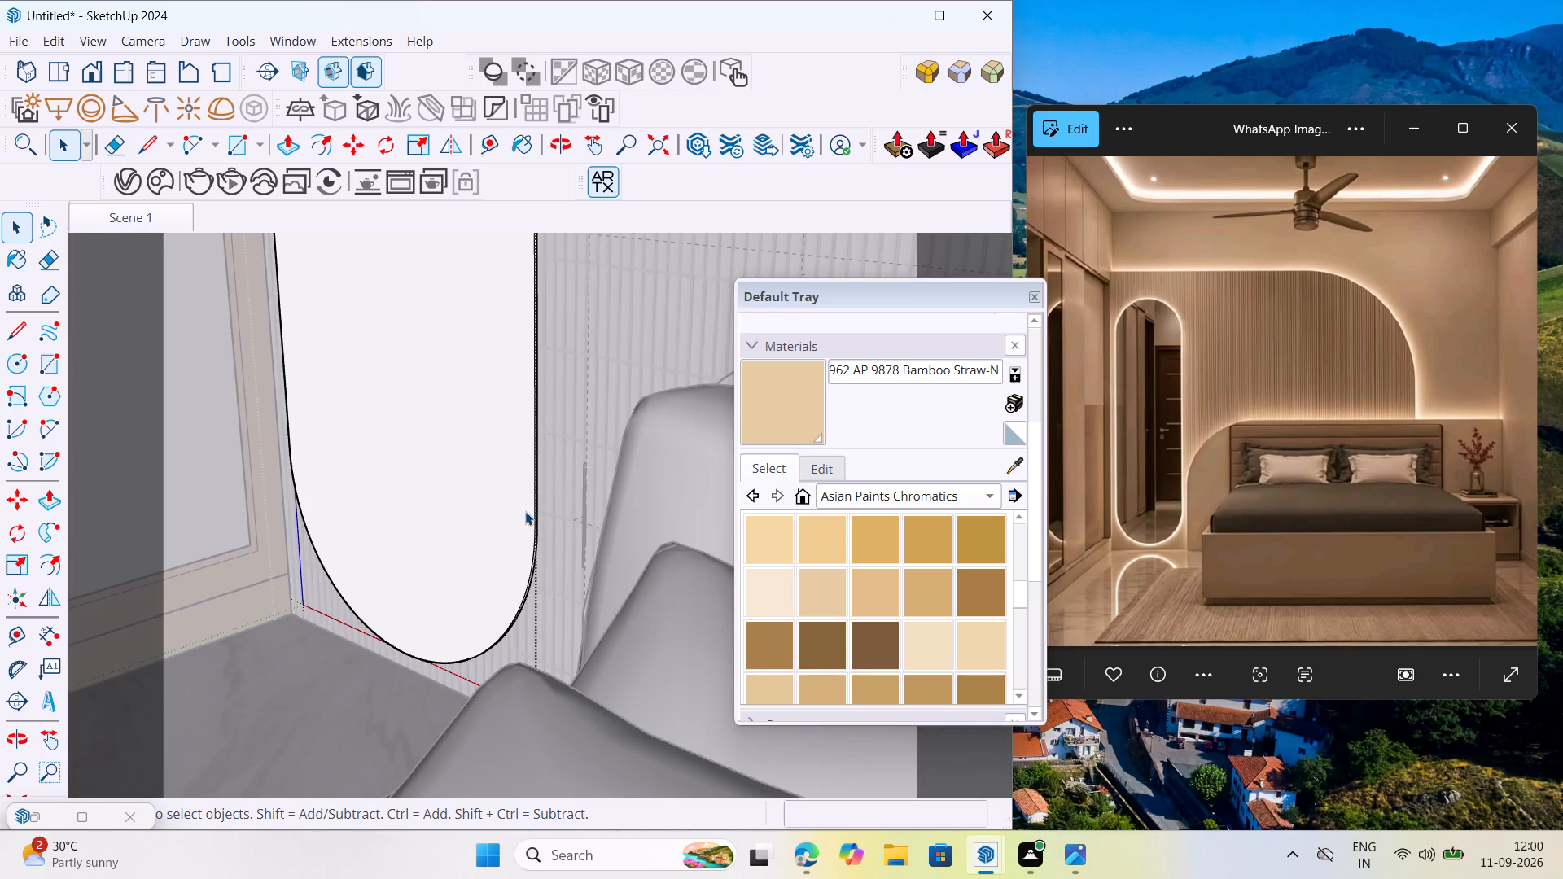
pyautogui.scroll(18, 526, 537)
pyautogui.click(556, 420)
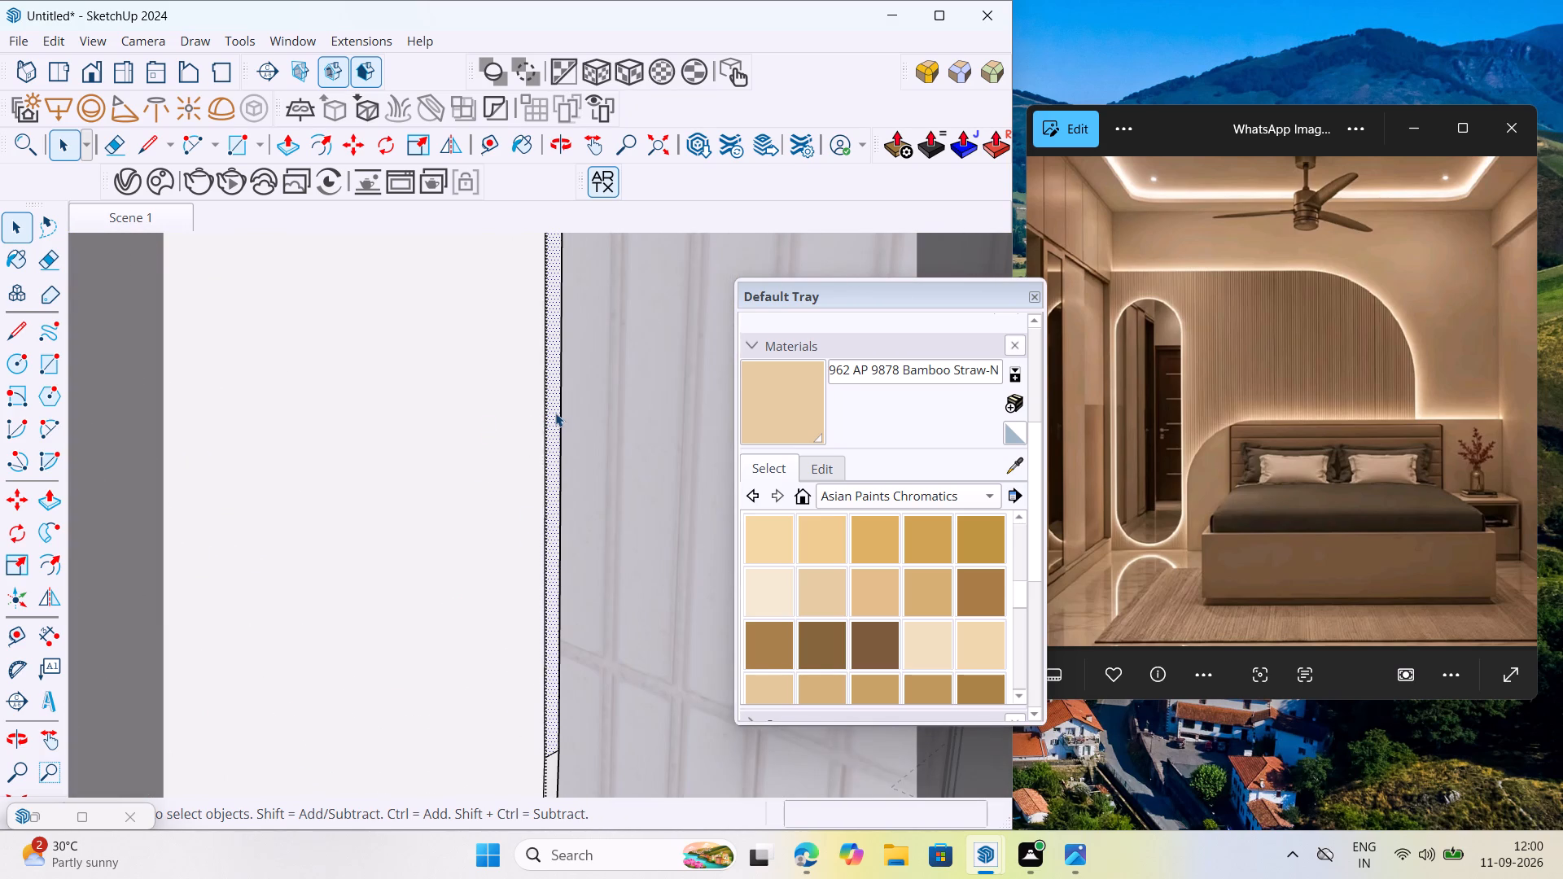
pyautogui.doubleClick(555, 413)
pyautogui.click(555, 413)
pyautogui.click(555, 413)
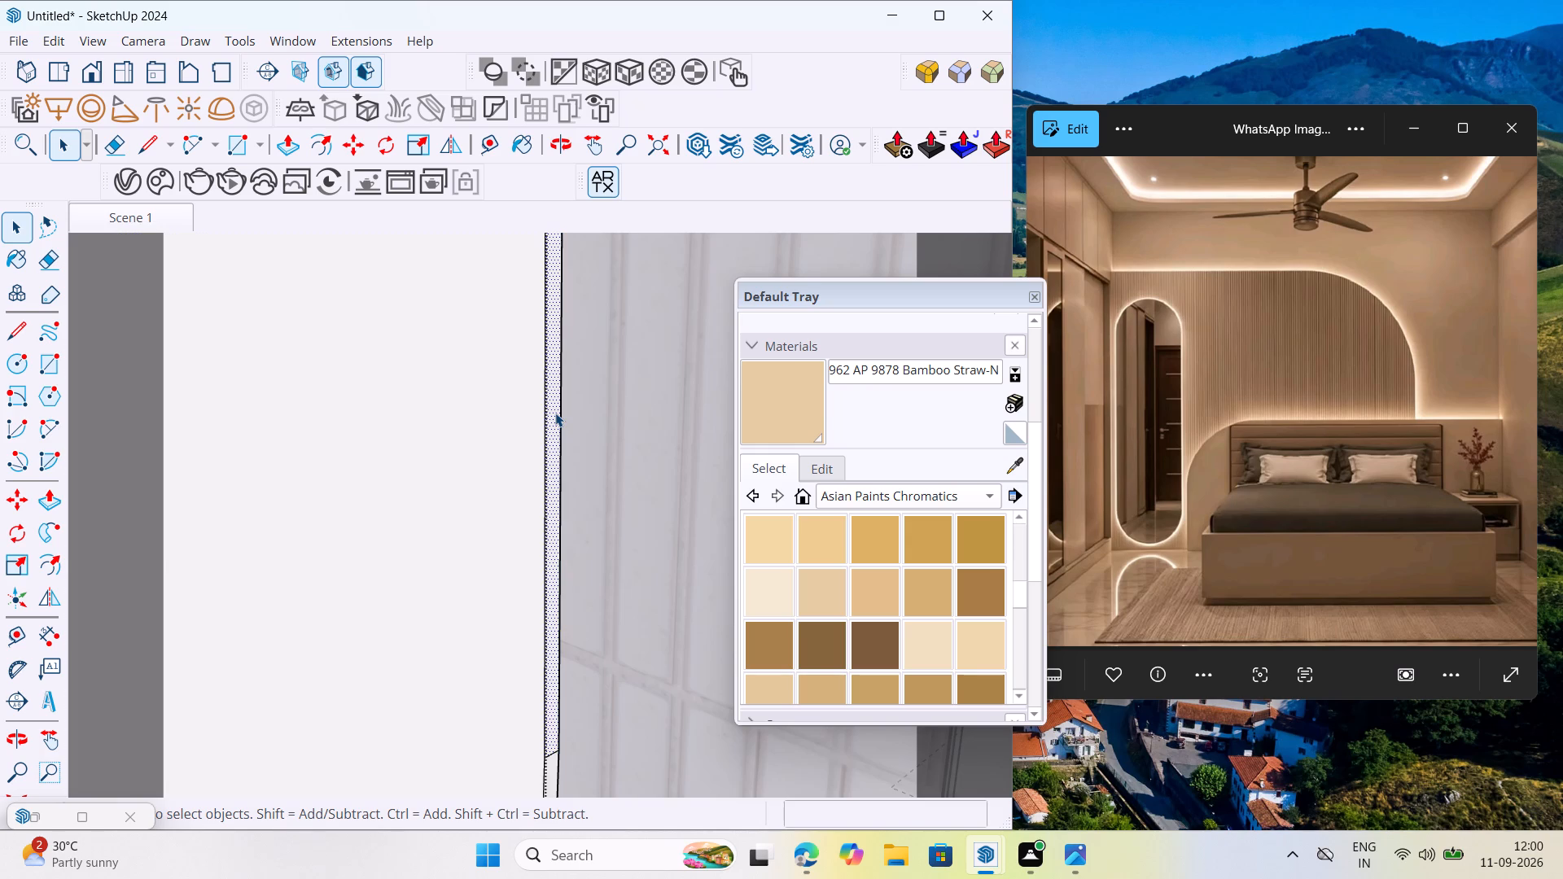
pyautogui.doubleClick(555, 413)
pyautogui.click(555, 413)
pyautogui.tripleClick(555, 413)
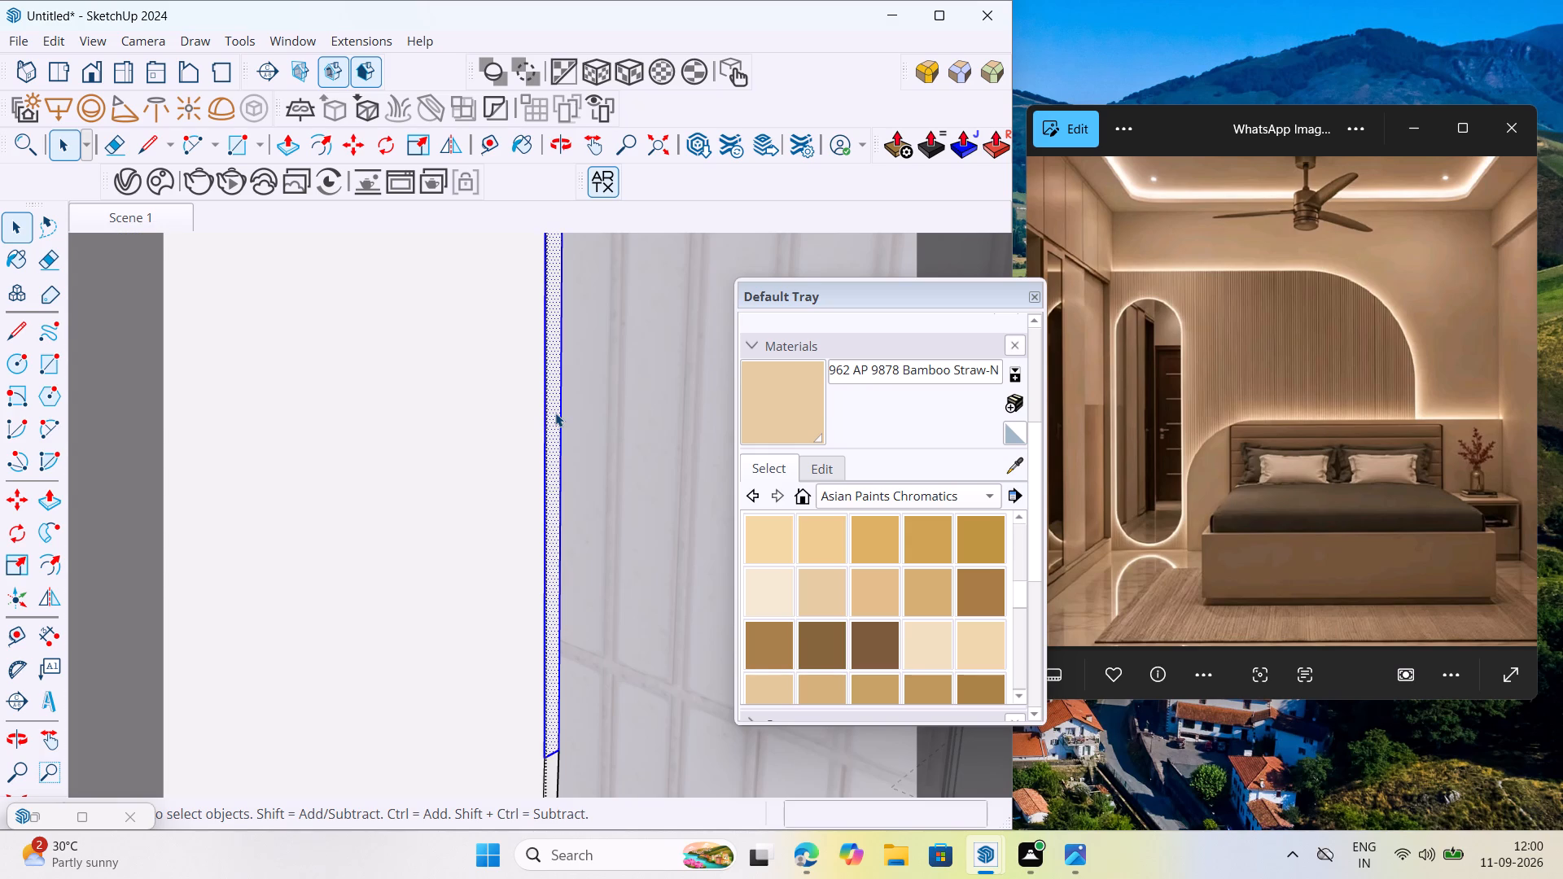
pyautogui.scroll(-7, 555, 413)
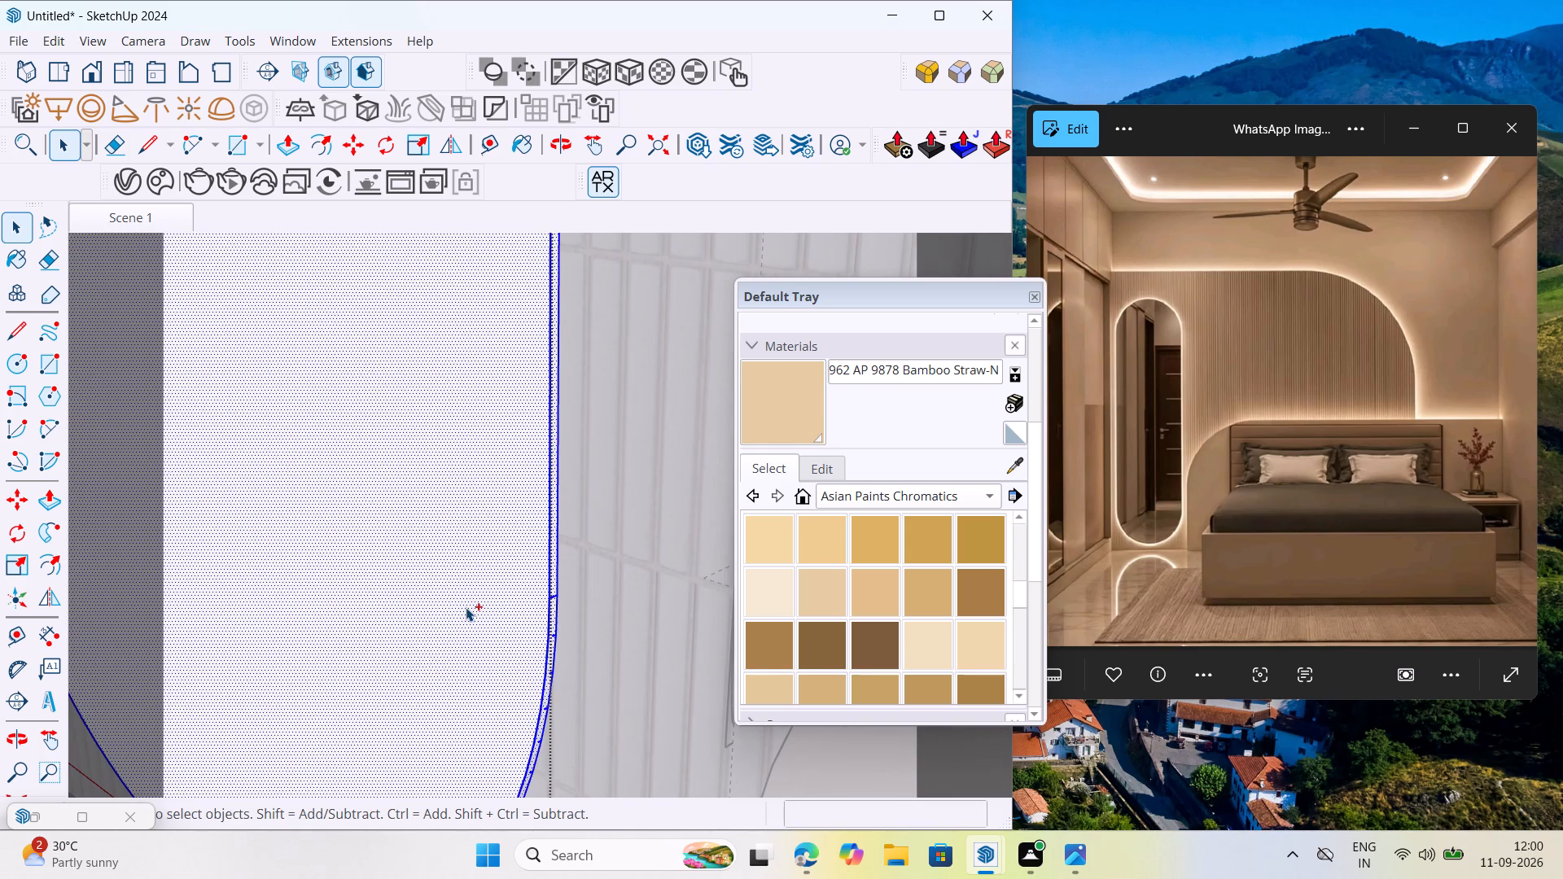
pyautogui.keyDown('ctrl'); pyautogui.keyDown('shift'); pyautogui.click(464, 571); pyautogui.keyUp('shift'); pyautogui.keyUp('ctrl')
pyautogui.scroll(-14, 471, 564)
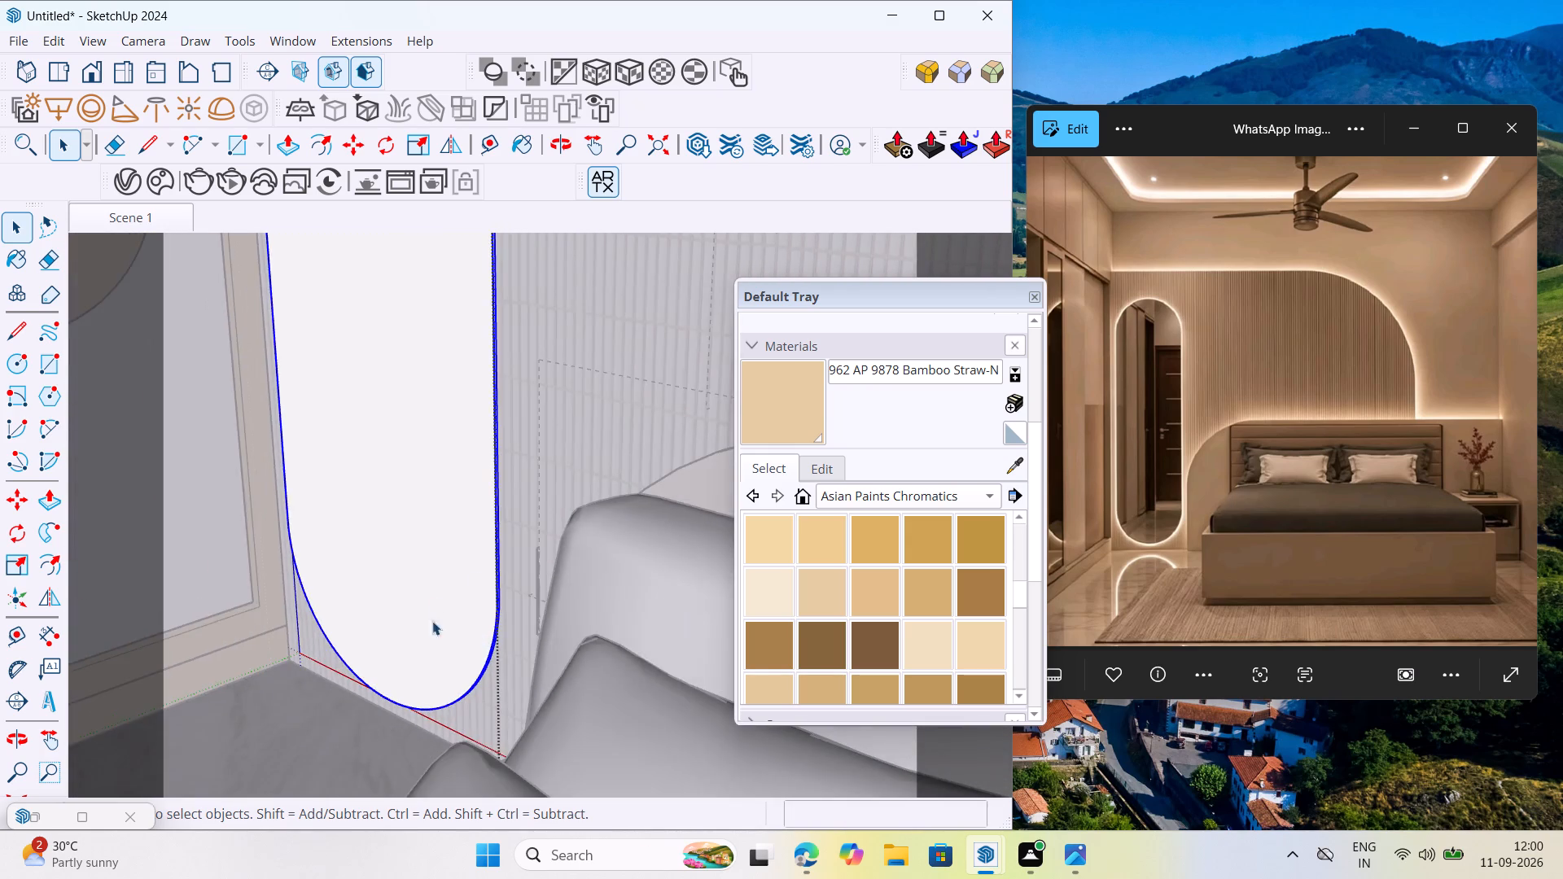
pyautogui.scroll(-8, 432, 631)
# Explode the separate group that holds the curved top face of the mirror's rim.
pyautogui.click(15, 794)
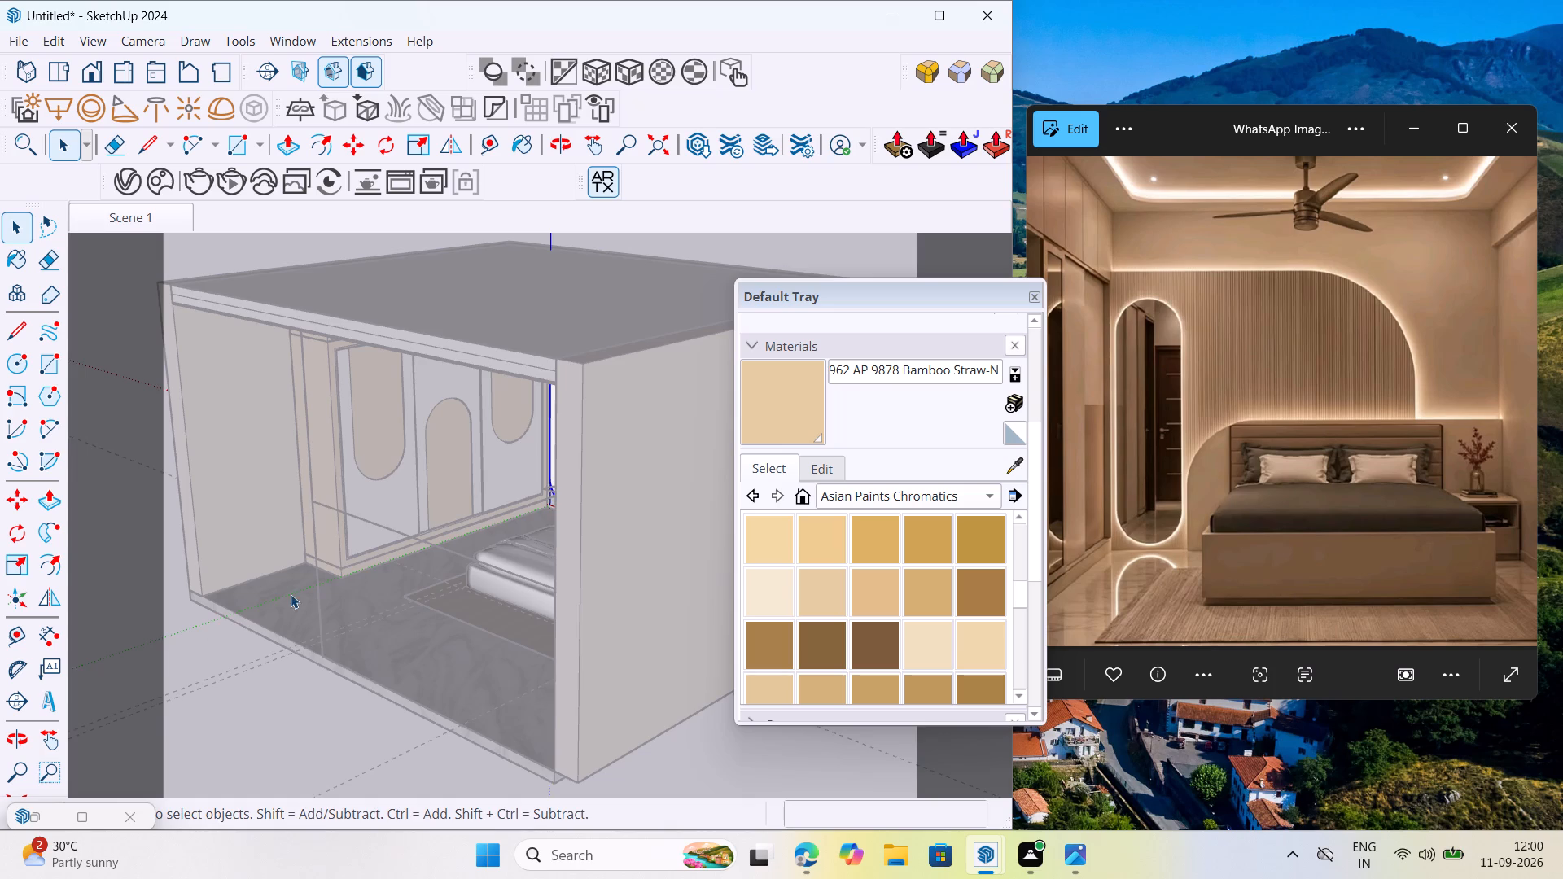
pyautogui.moveTo(291, 594); pyautogui.dragTo(334, 572, button='middle')
pyautogui.scroll(20, 567, 429)
pyautogui.scroll(5, 567, 429)
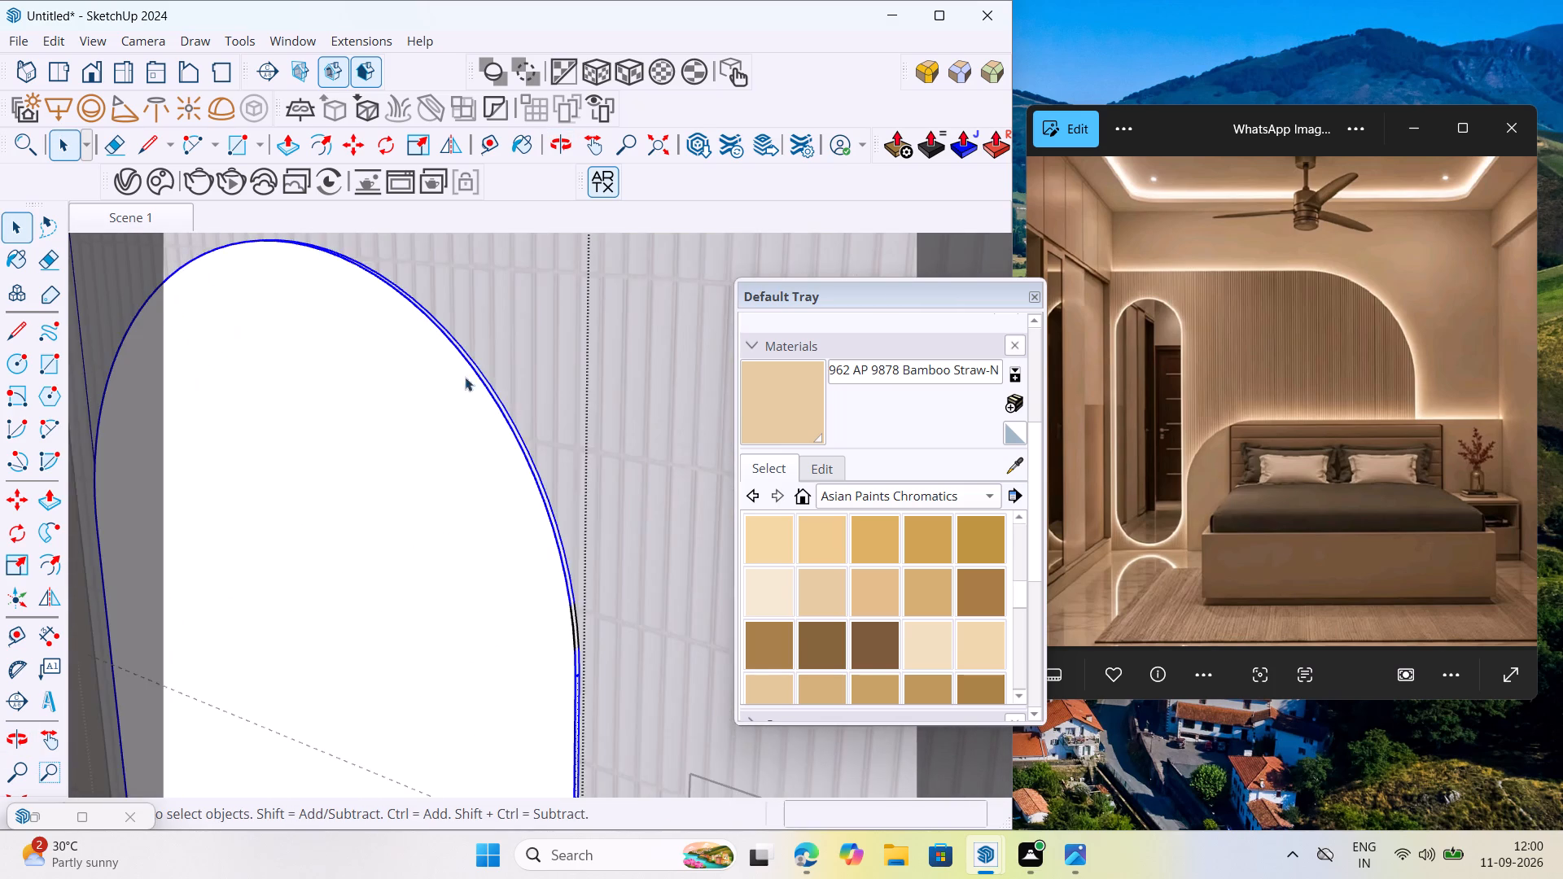
pyautogui.moveTo(484, 400); pyautogui.dragTo(422, 409, button='middle')
pyautogui.scroll(6, 422, 409)
pyautogui.scroll(5, 541, 383)
pyautogui.scroll(-5, 520, 534)
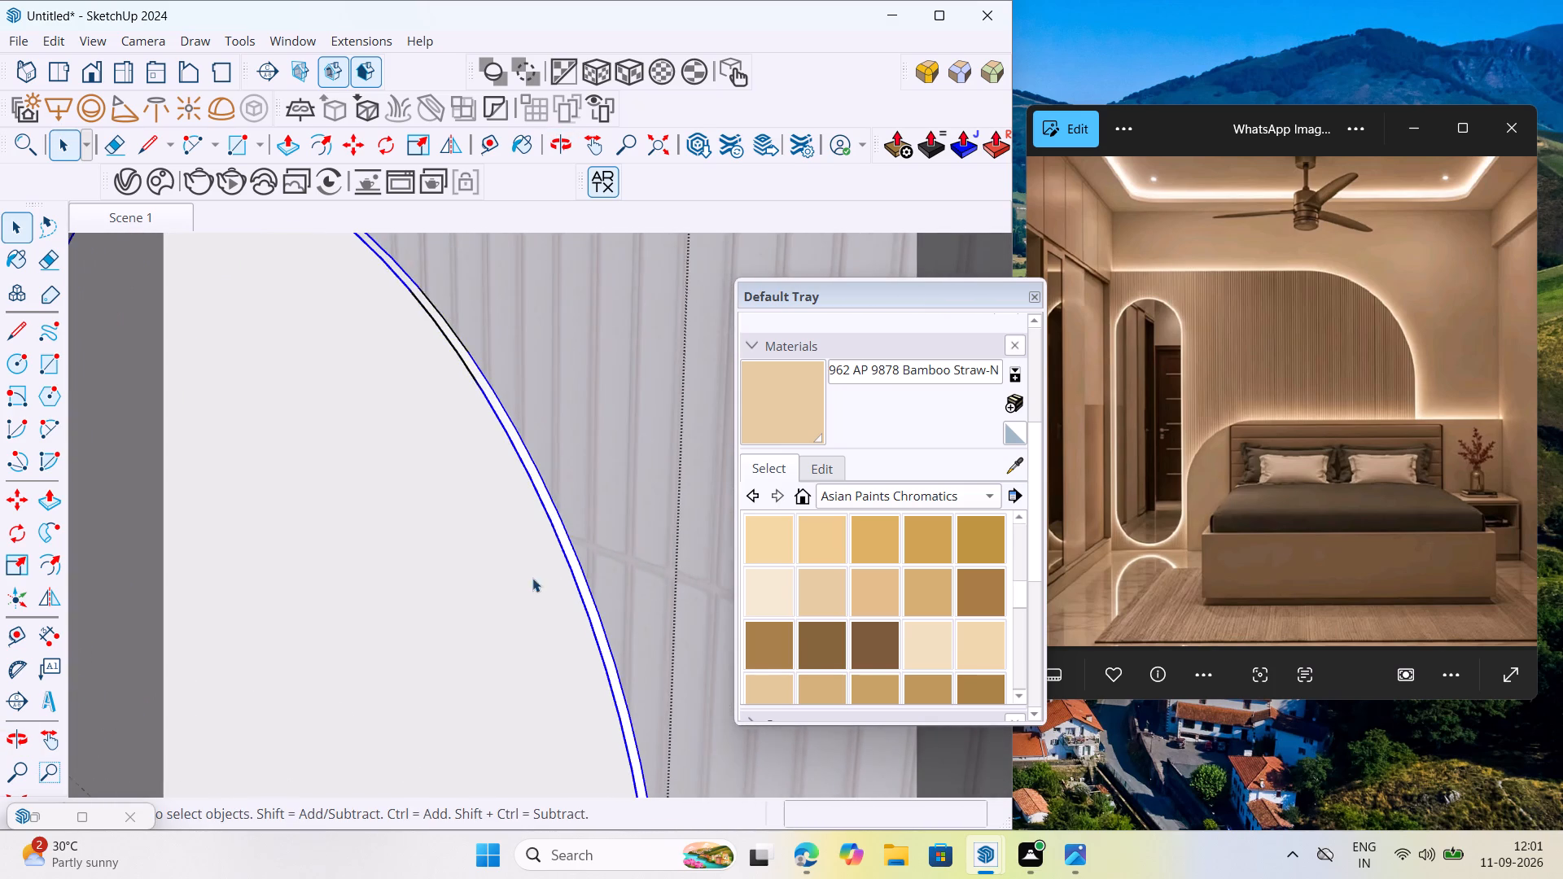
pyautogui.scroll(6, 553, 508)
pyautogui.rightClick(544, 487)
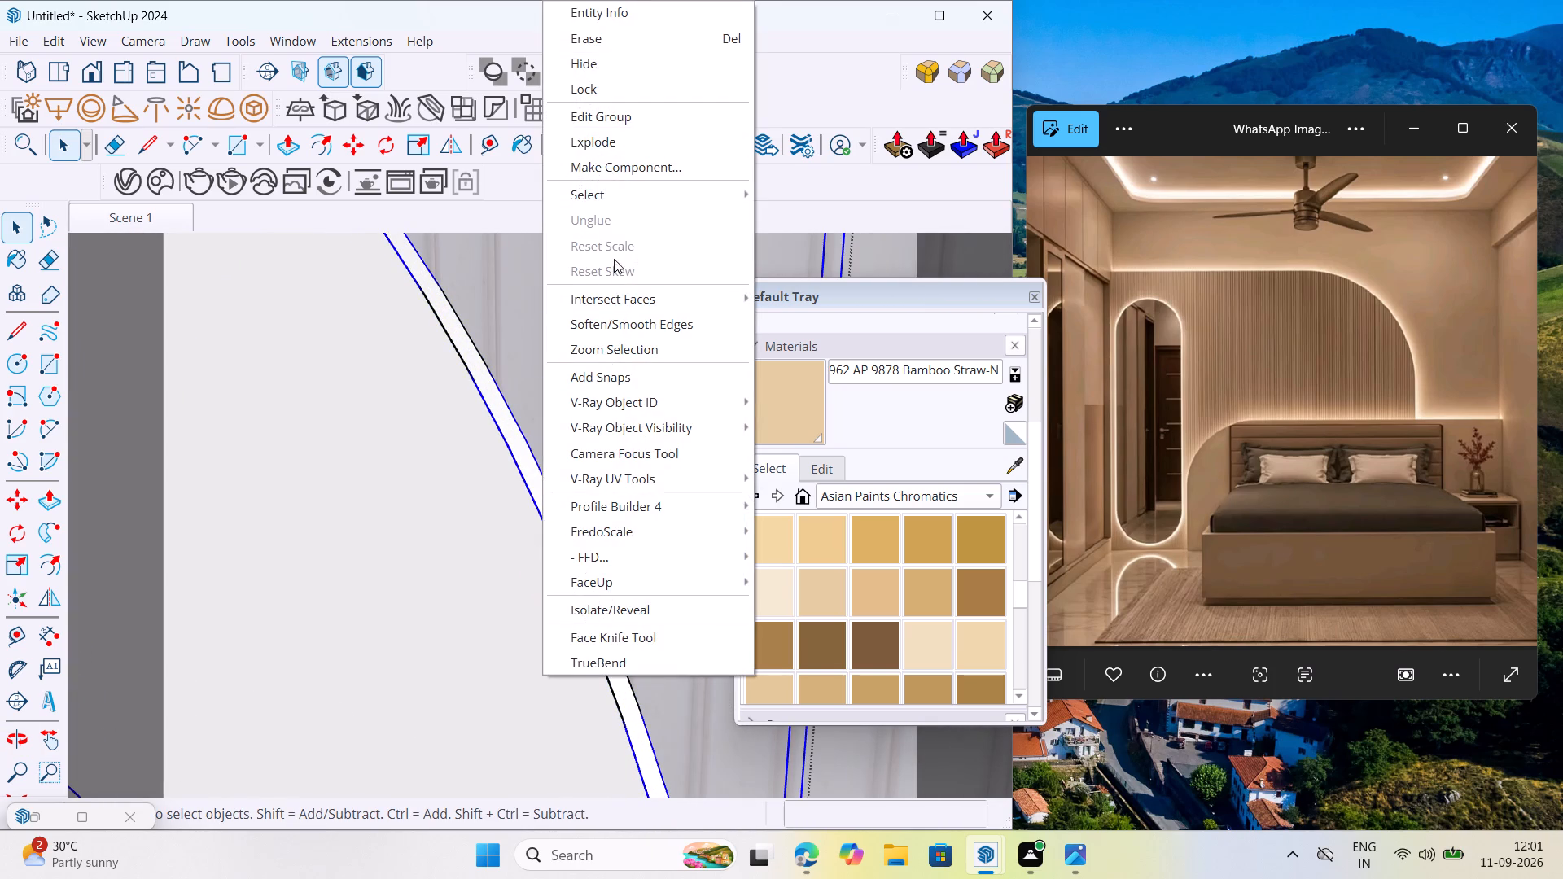
pyautogui.click(640, 148)
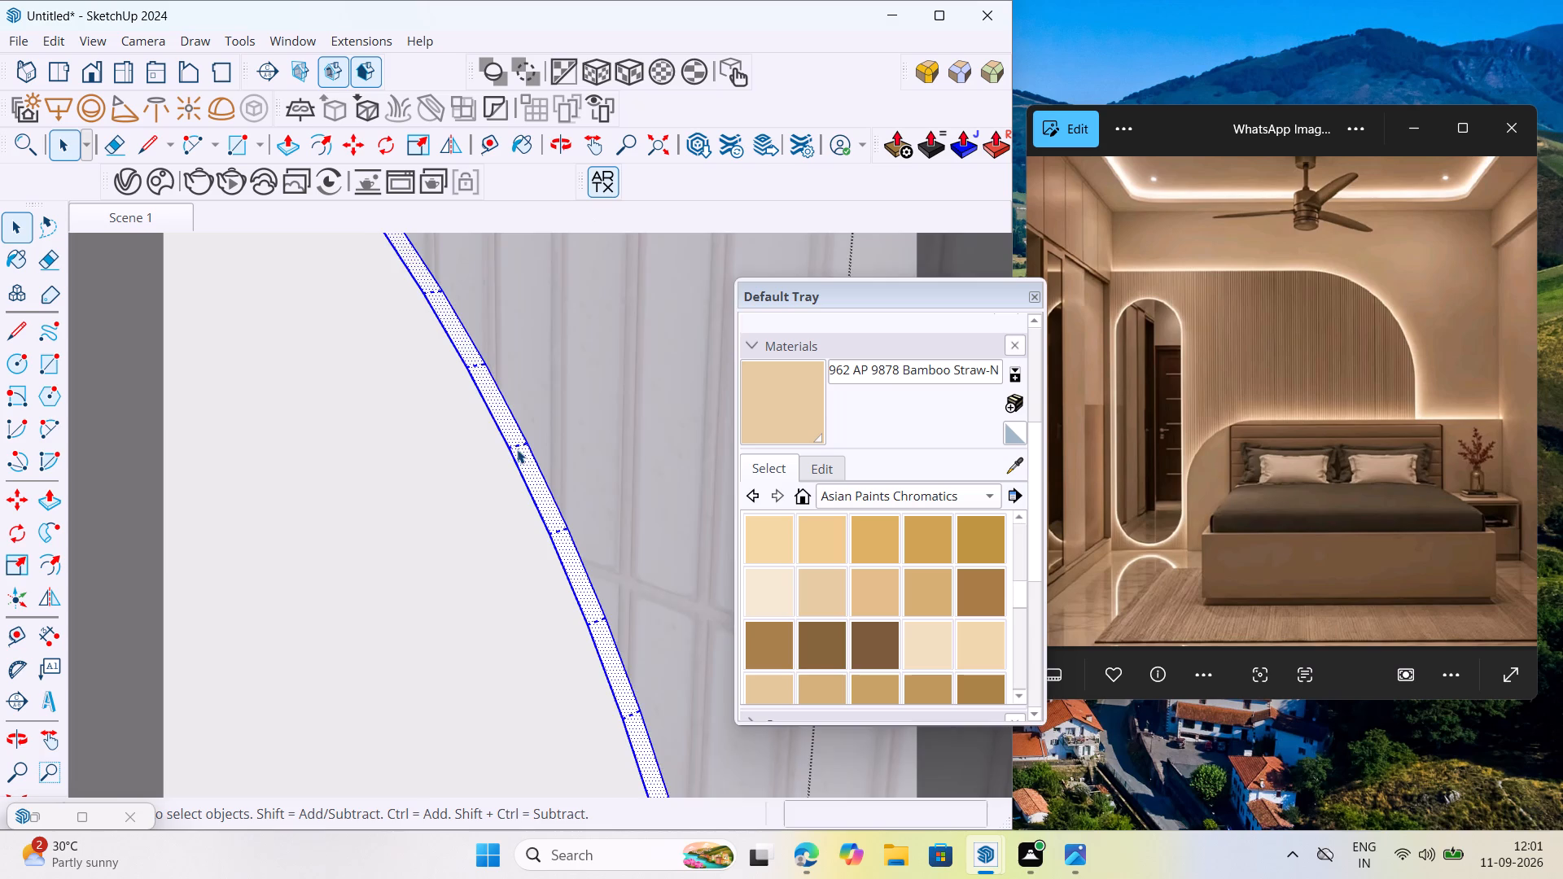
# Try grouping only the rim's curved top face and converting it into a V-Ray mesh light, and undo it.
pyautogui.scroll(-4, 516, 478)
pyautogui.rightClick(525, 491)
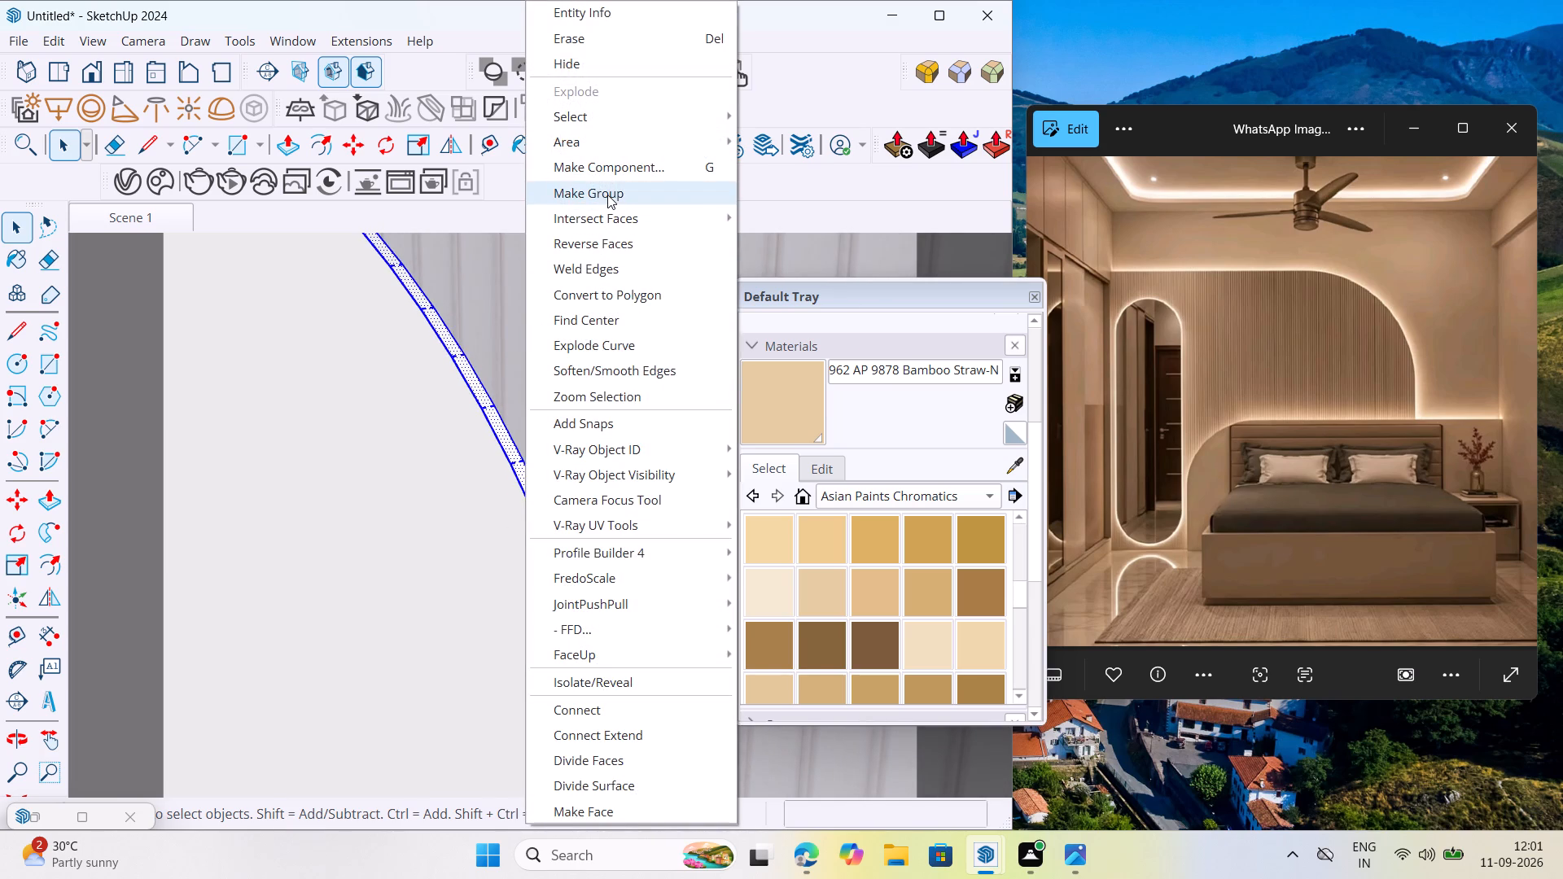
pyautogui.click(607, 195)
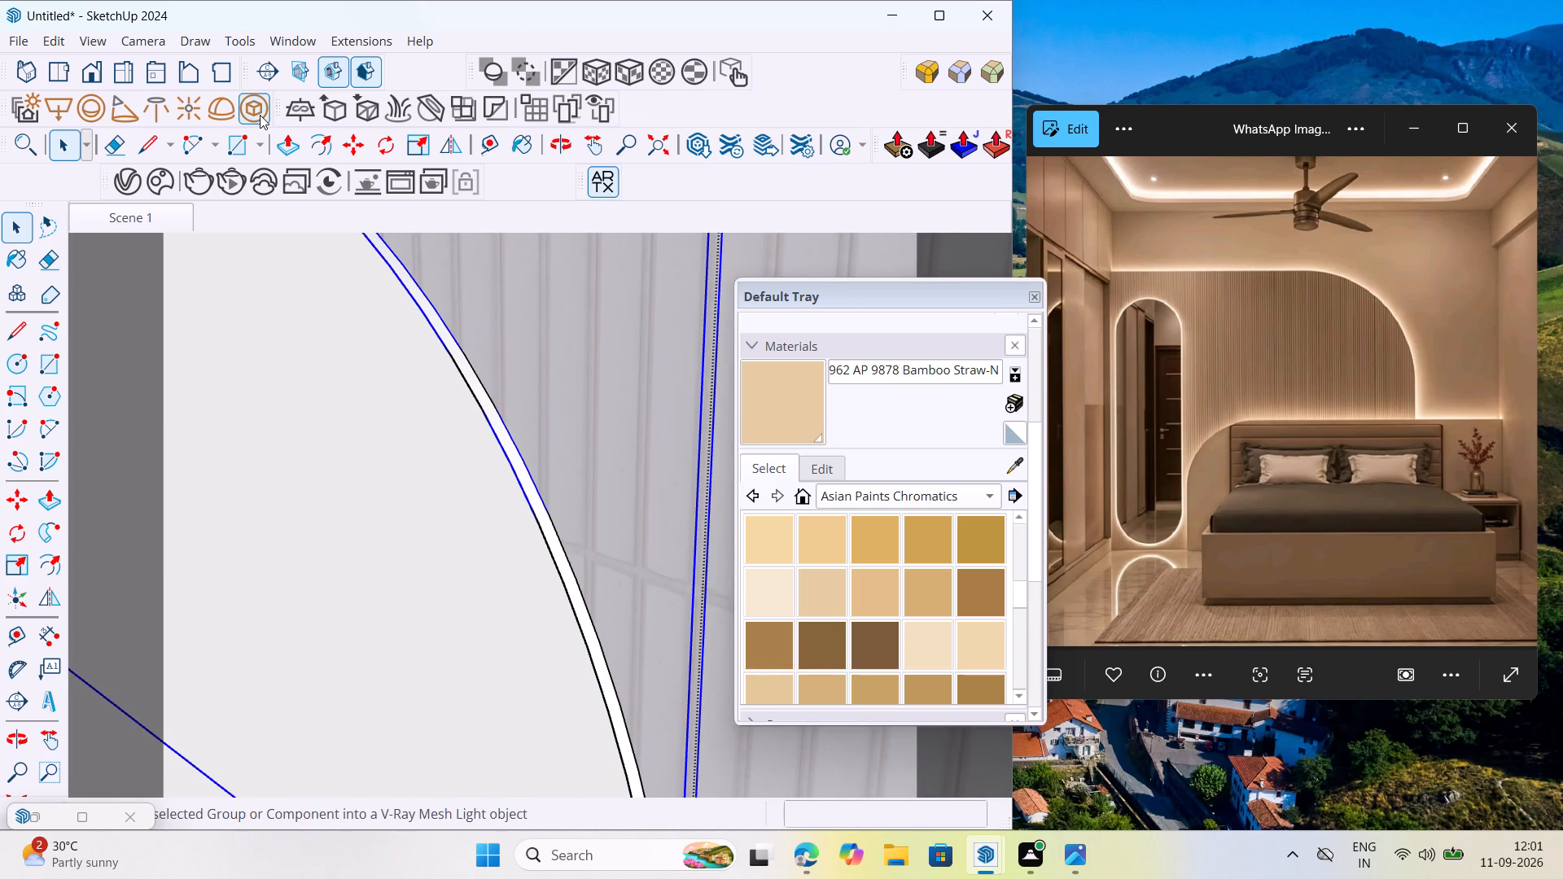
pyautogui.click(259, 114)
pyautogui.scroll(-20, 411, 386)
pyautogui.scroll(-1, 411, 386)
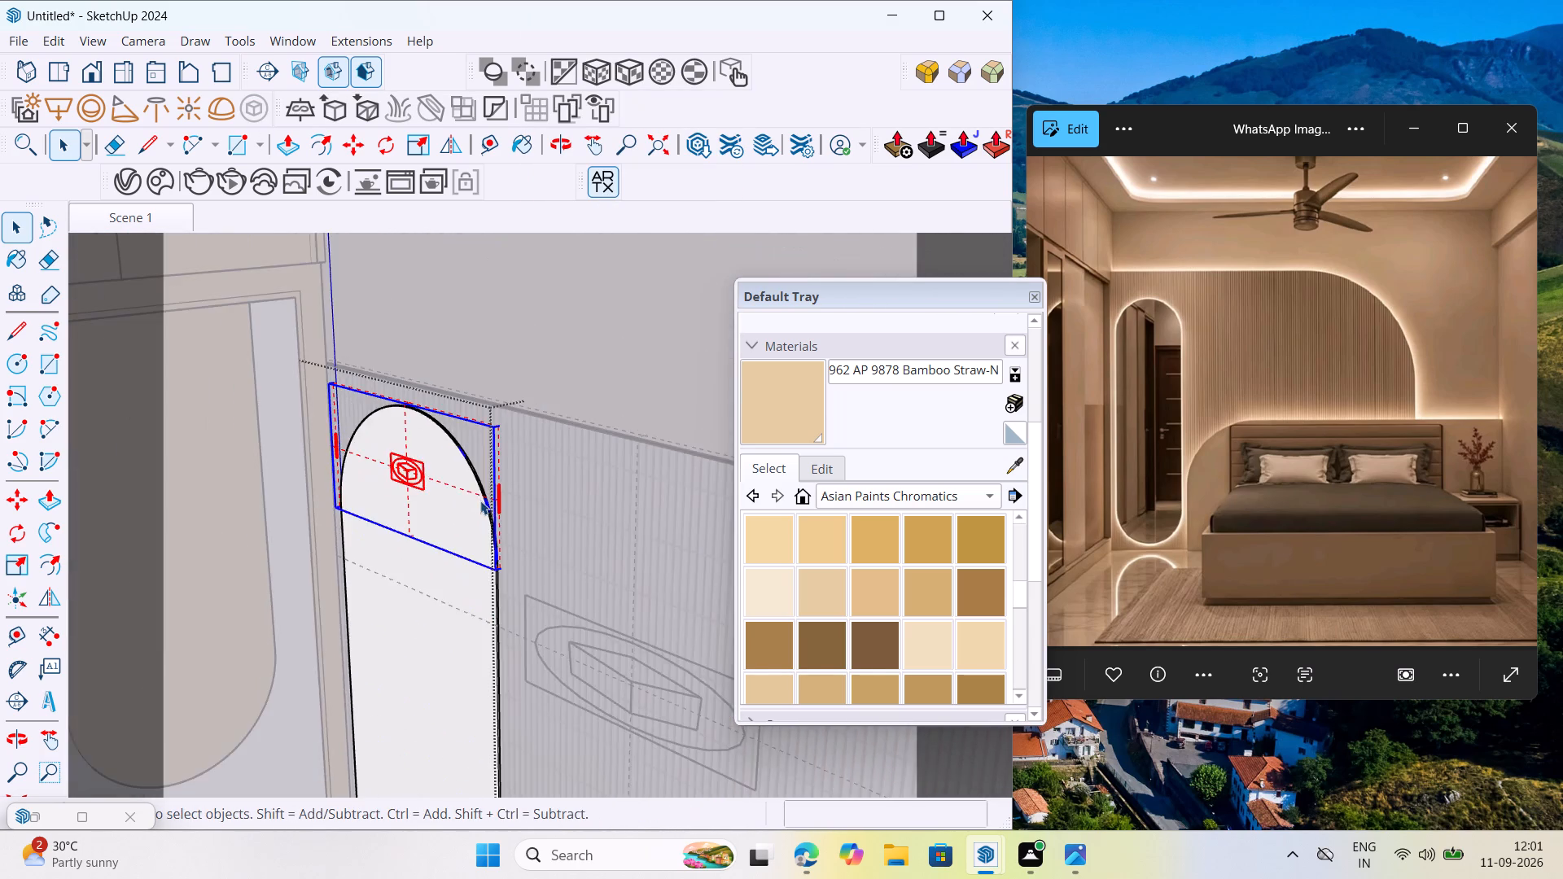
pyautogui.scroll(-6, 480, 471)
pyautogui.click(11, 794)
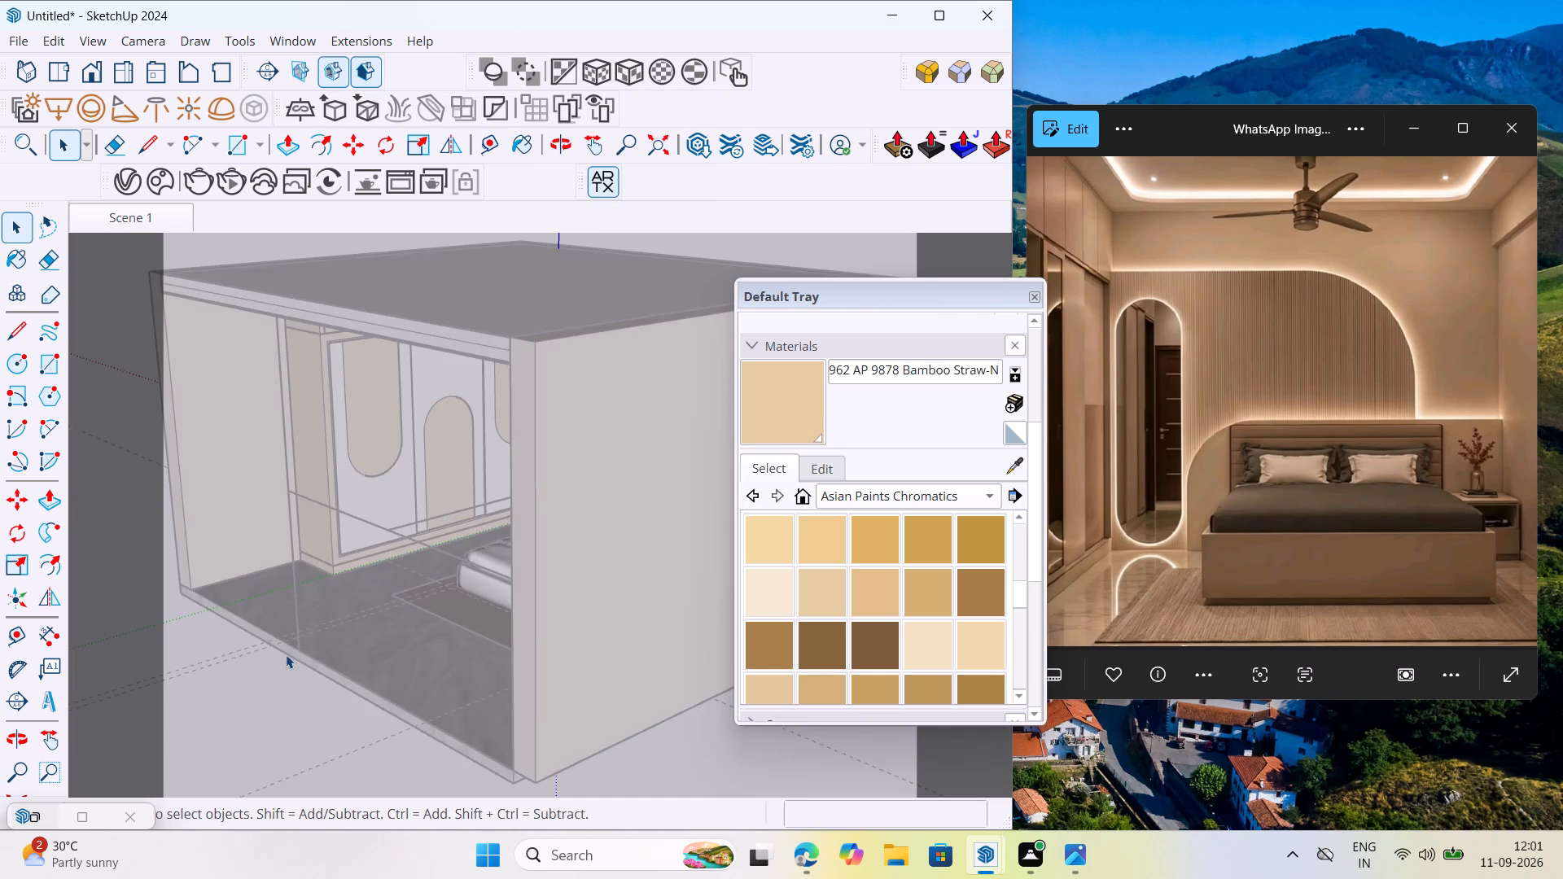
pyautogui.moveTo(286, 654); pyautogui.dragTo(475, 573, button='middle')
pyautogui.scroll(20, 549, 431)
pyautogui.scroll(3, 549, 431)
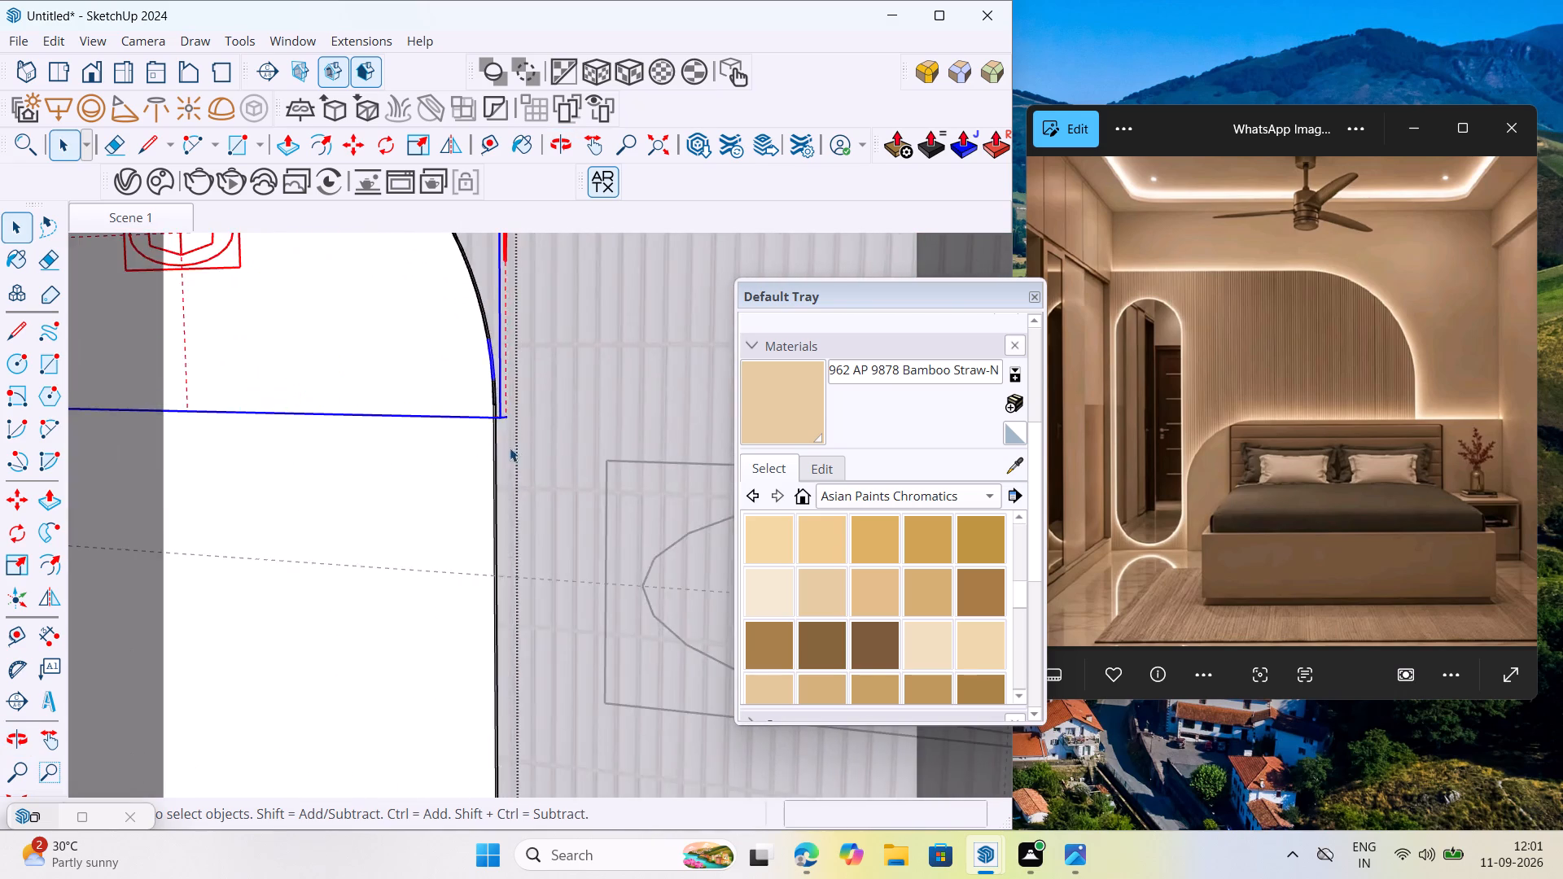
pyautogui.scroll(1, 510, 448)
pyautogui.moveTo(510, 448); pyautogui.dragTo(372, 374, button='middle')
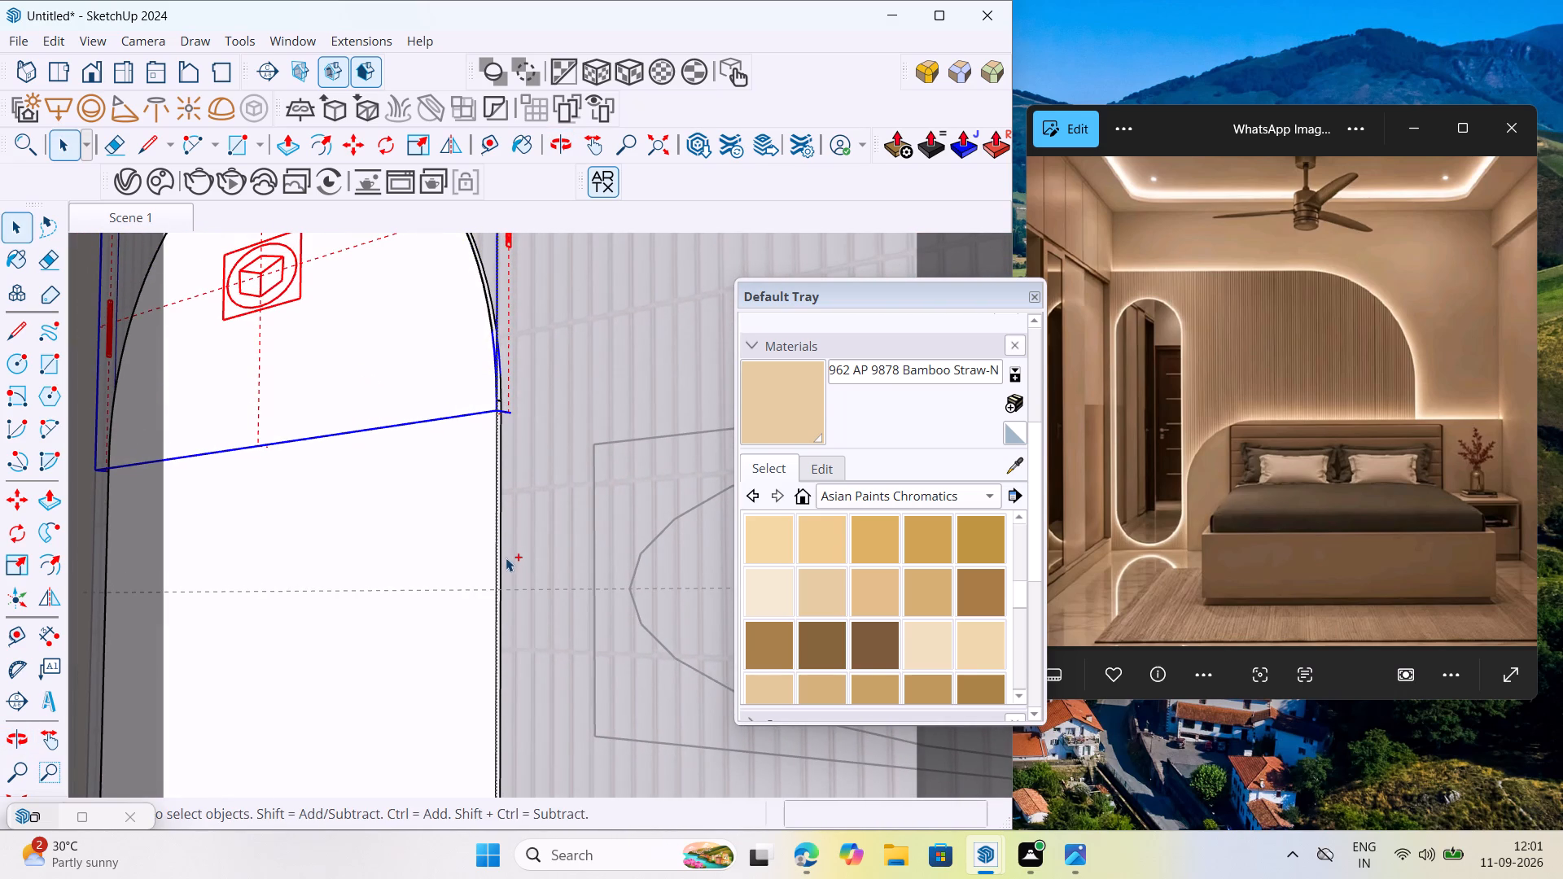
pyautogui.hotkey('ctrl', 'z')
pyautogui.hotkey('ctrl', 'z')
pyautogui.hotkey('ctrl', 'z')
# Select the mirror's whole connected rim without the large front face and make it a separate group.
pyautogui.scroll(8, 495, 408)
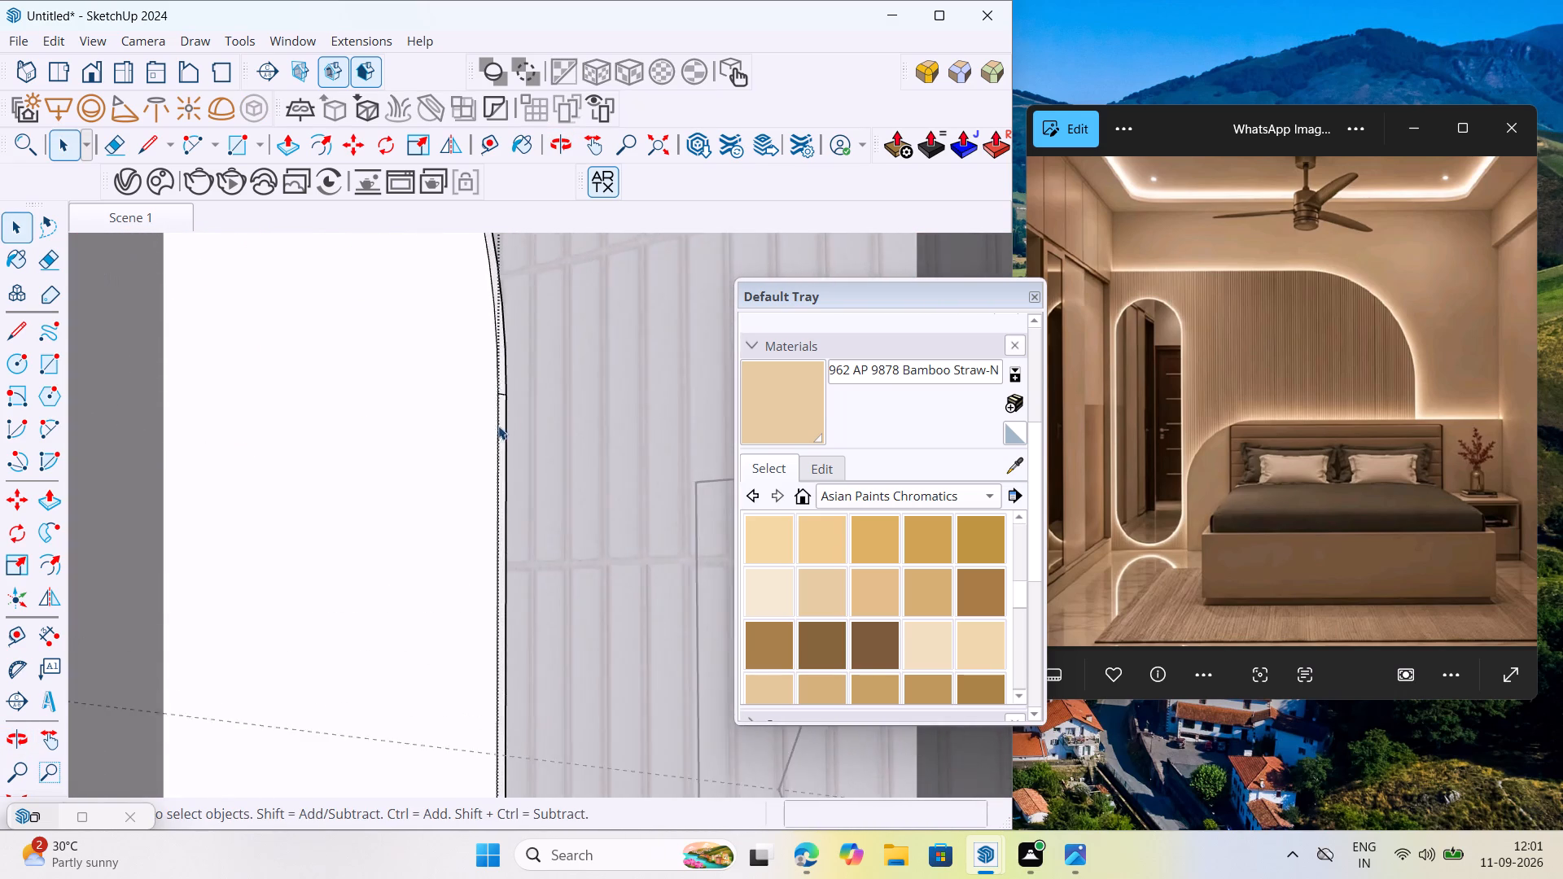
pyautogui.scroll(2, 498, 426)
pyautogui.tripleClick(505, 427)
pyautogui.click(505, 426)
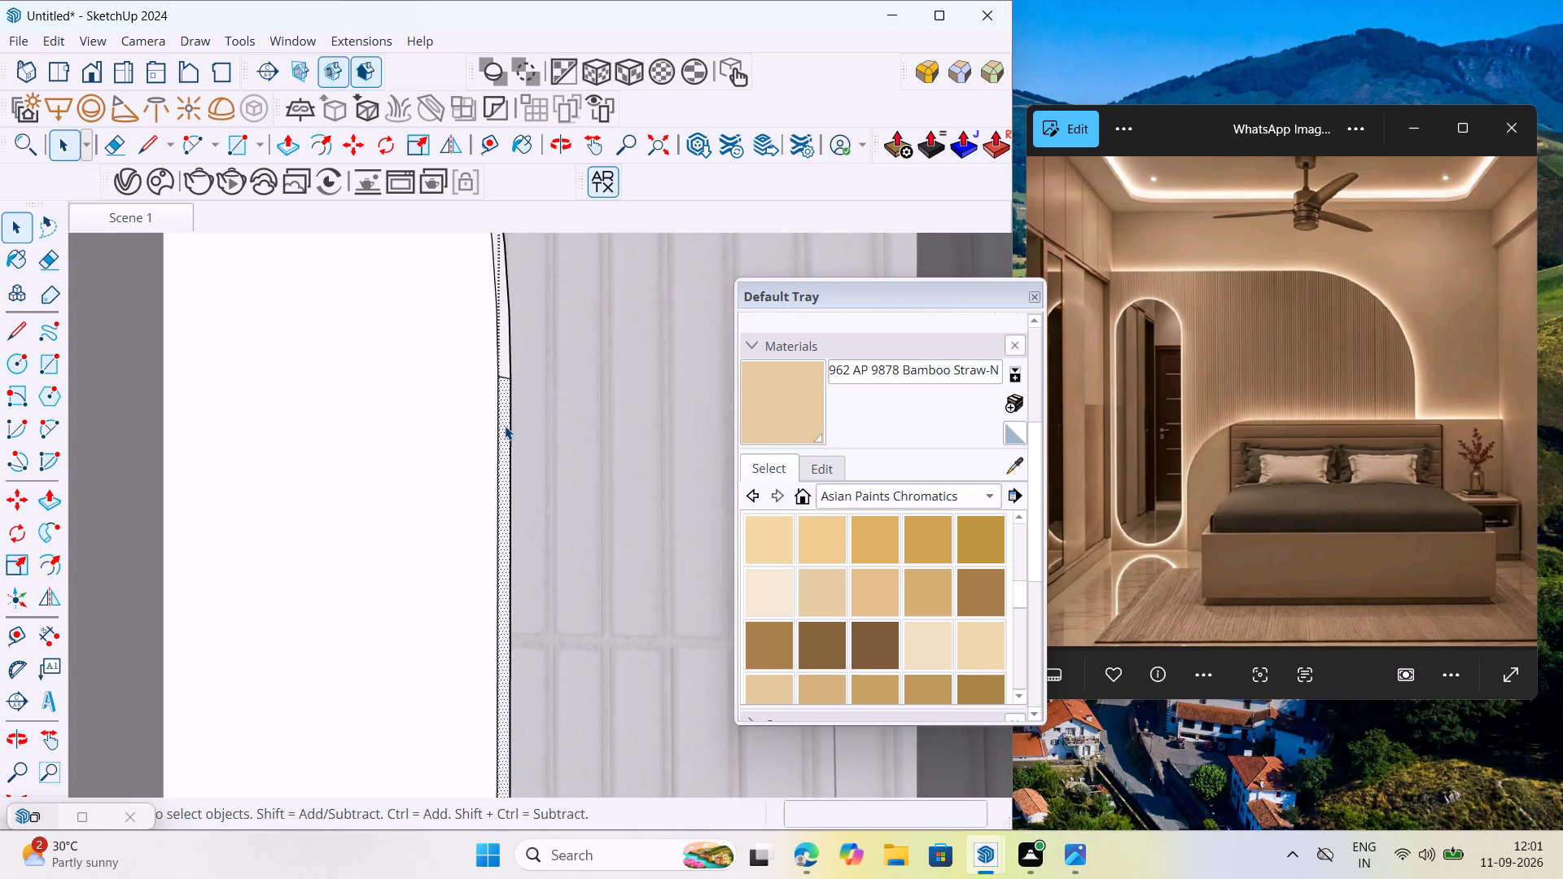
pyautogui.doubleClick(505, 426)
pyautogui.keyDown('ctrl'); pyautogui.click(387, 466); pyautogui.keyUp('ctrl')
pyautogui.keyDown('ctrl'); pyautogui.scroll(-8, 429, 461); pyautogui.keyUp('ctrl')
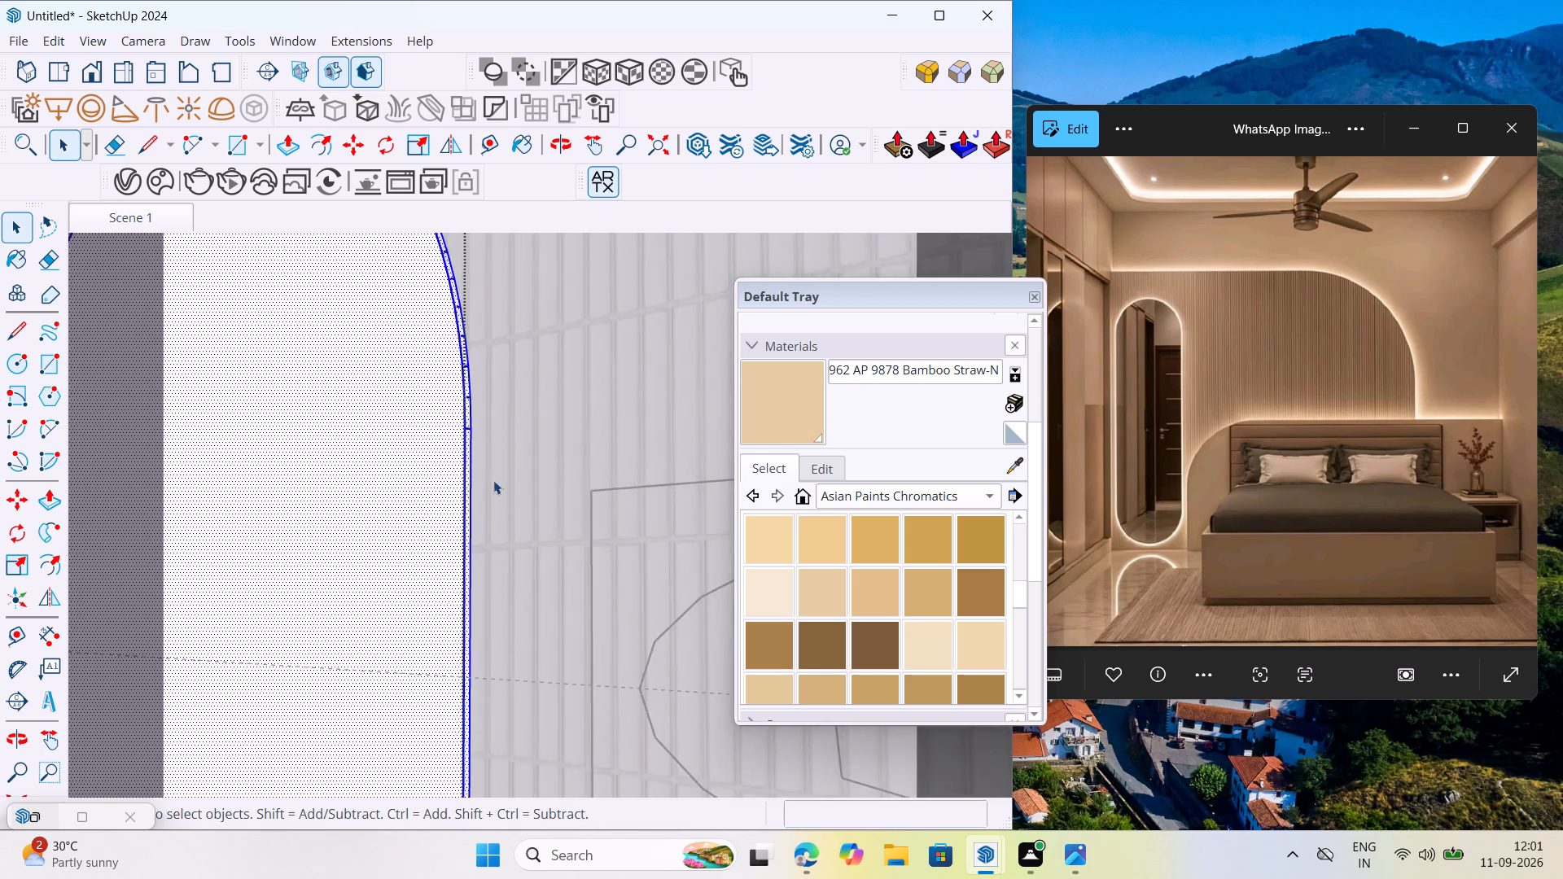
pyautogui.scroll(-11, 517, 453)
pyautogui.keyDown('ctrl'); pyautogui.keyDown('shift'); pyautogui.click(405, 476); pyautogui.keyUp('shift'); pyautogui.keyUp('ctrl')
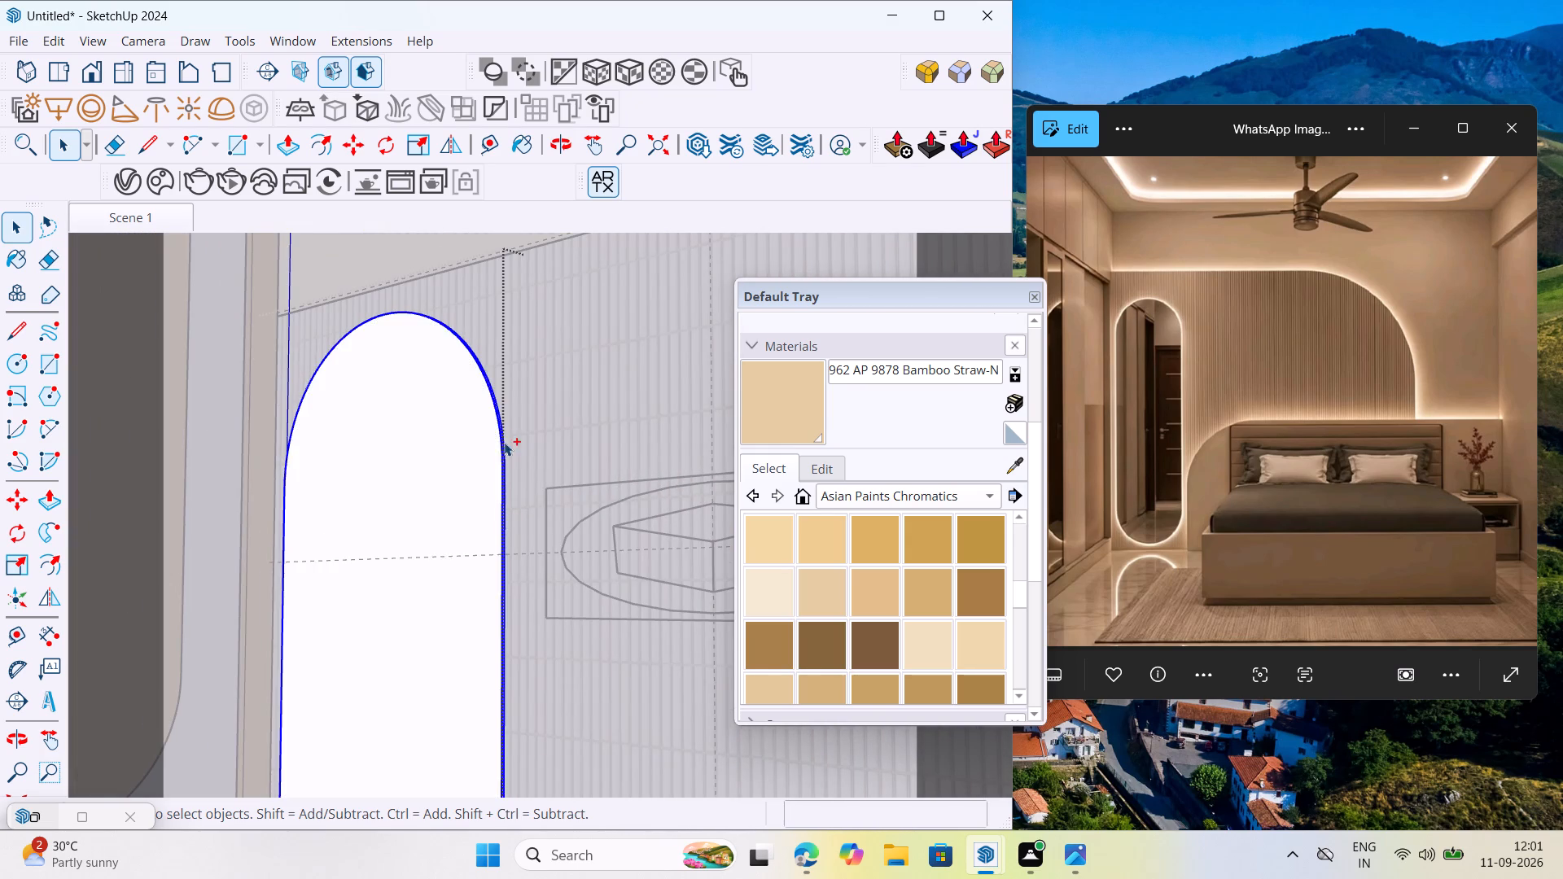
pyautogui.scroll(19, 515, 431)
pyautogui.scroll(6, 484, 462)
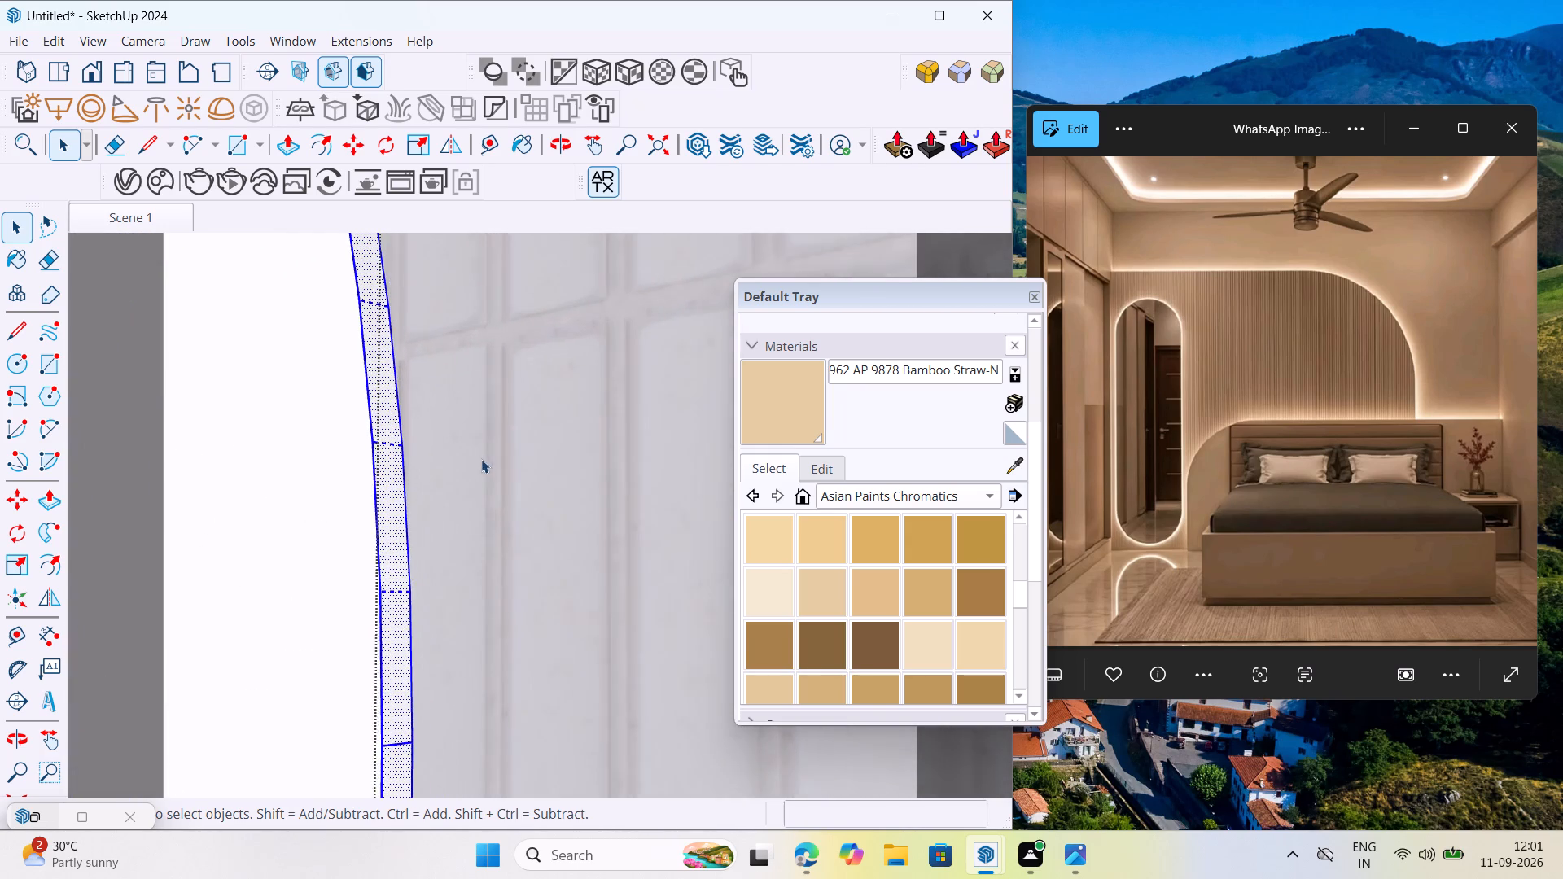
pyautogui.scroll(6, 478, 449)
pyautogui.rightClick(329, 534)
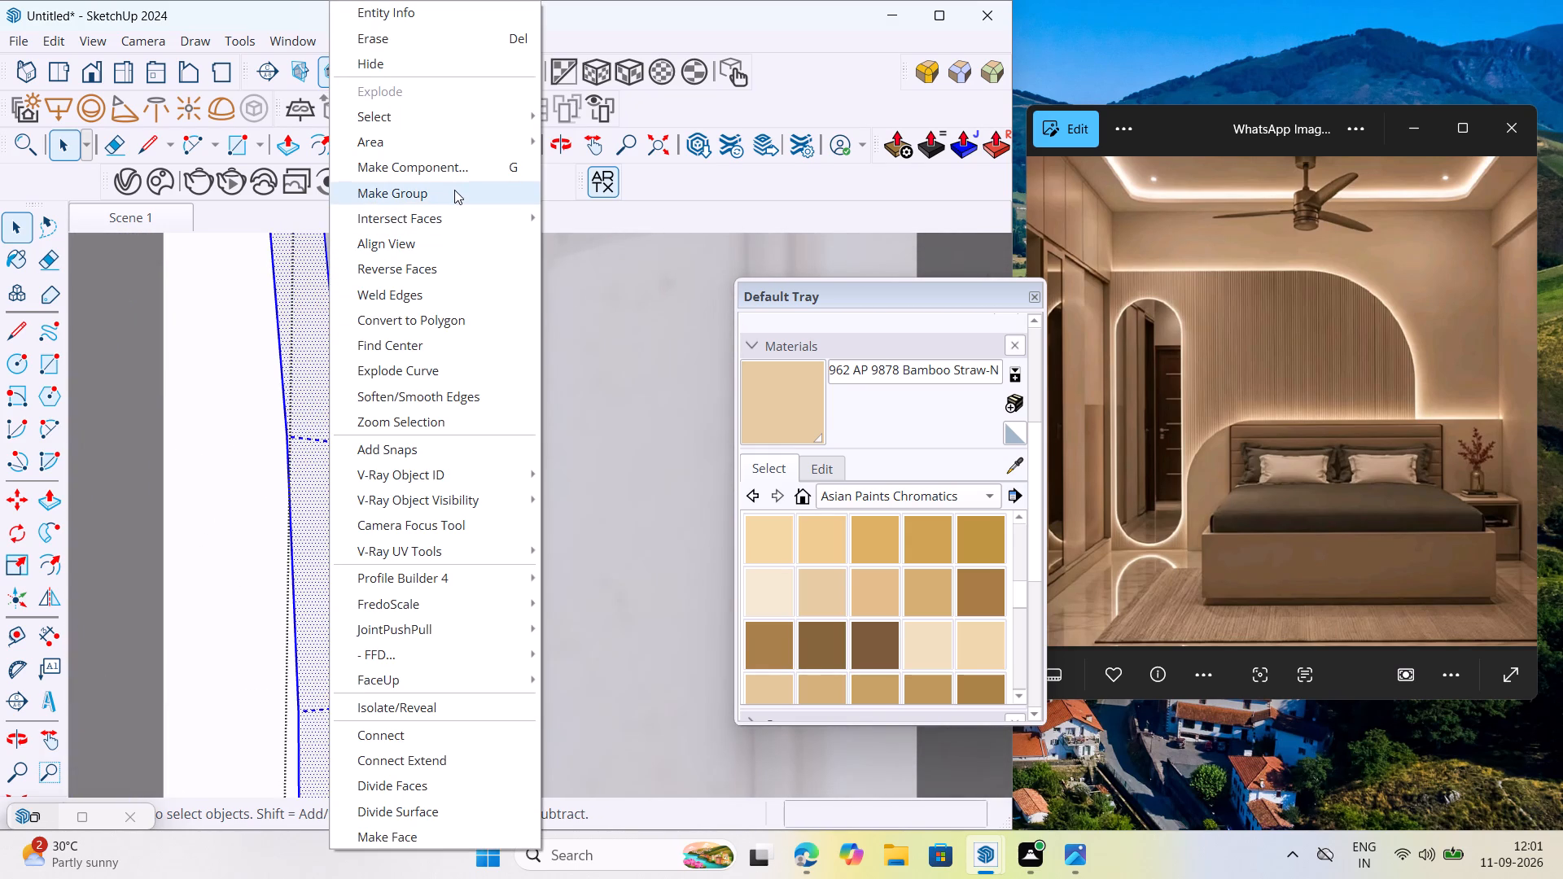
pyautogui.click(454, 189)
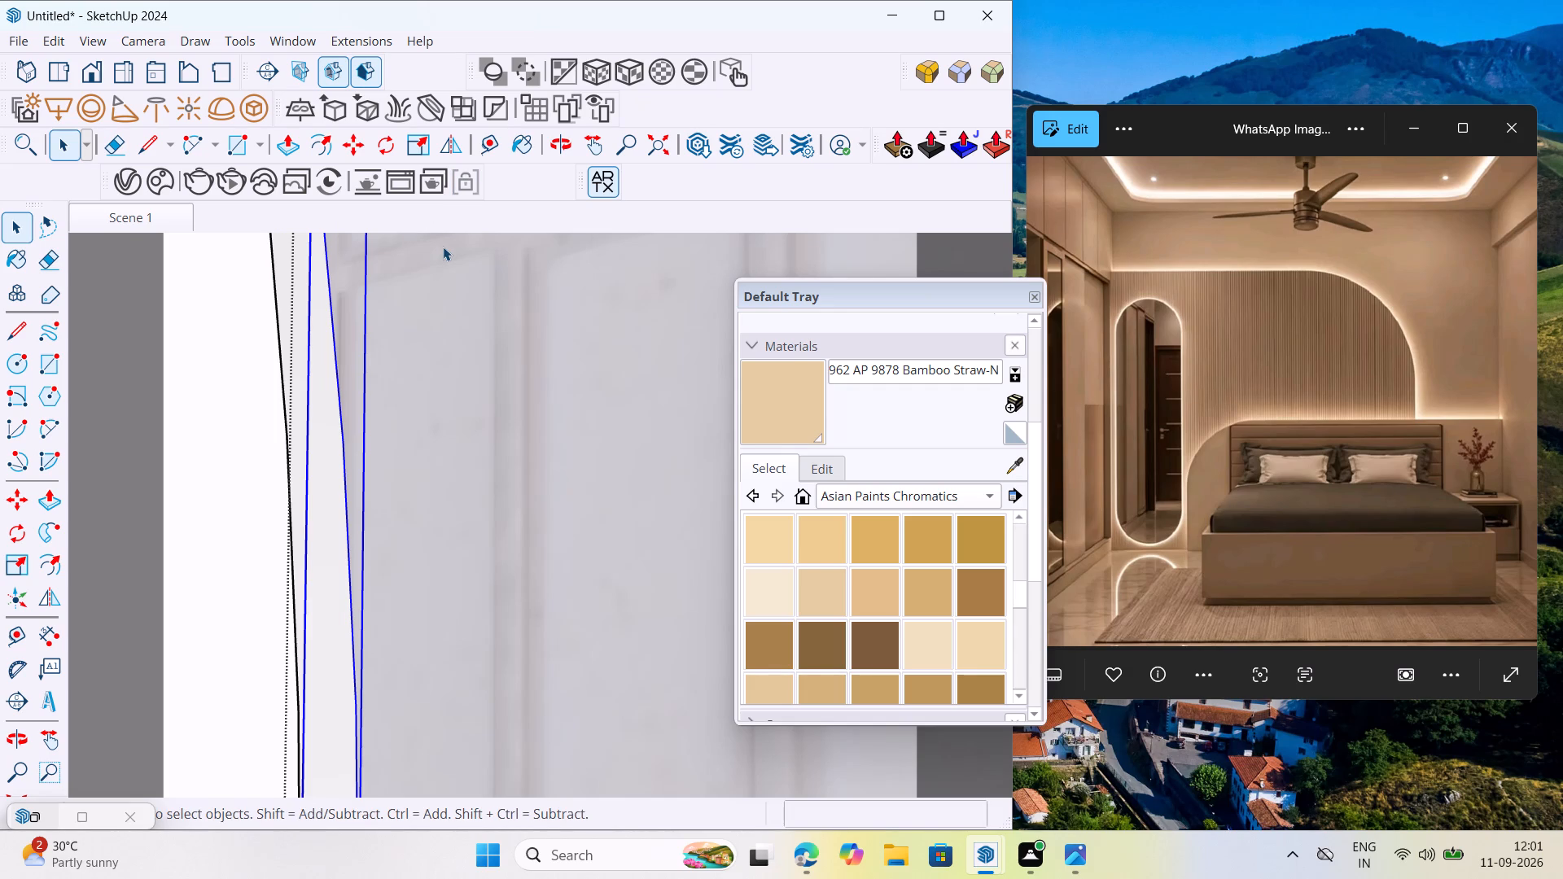
# Convert the grouped full rim of the oval mirror into a V-Ray mesh light.
pyautogui.scroll(-15, 680, 584)
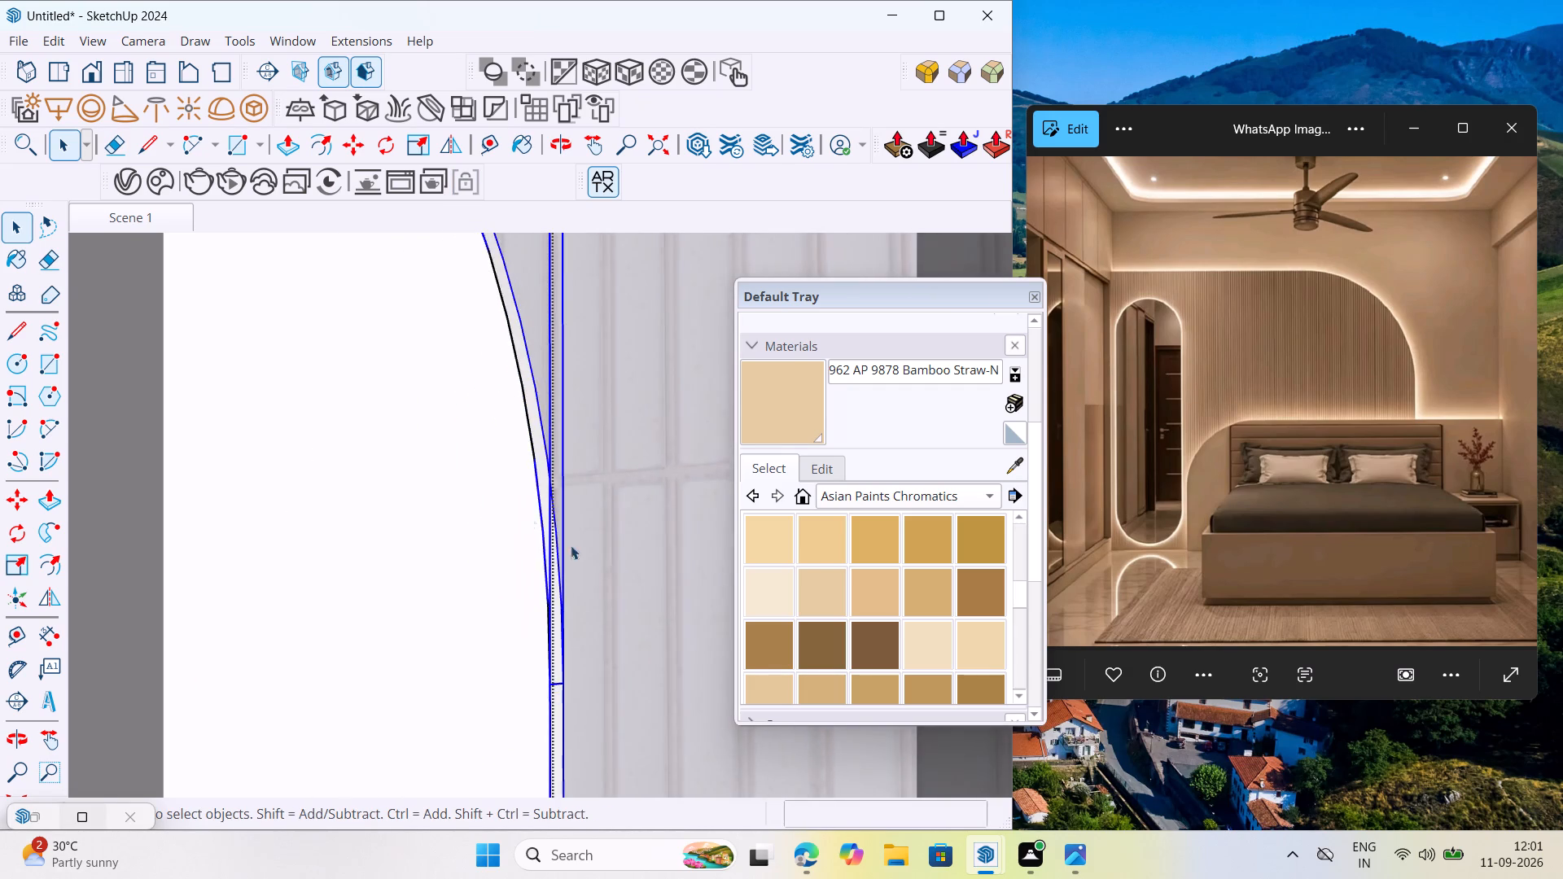
pyautogui.scroll(-7, 530, 439)
pyautogui.scroll(8, 559, 512)
pyautogui.scroll(-8, 766, 367)
pyautogui.scroll(-4, 602, 402)
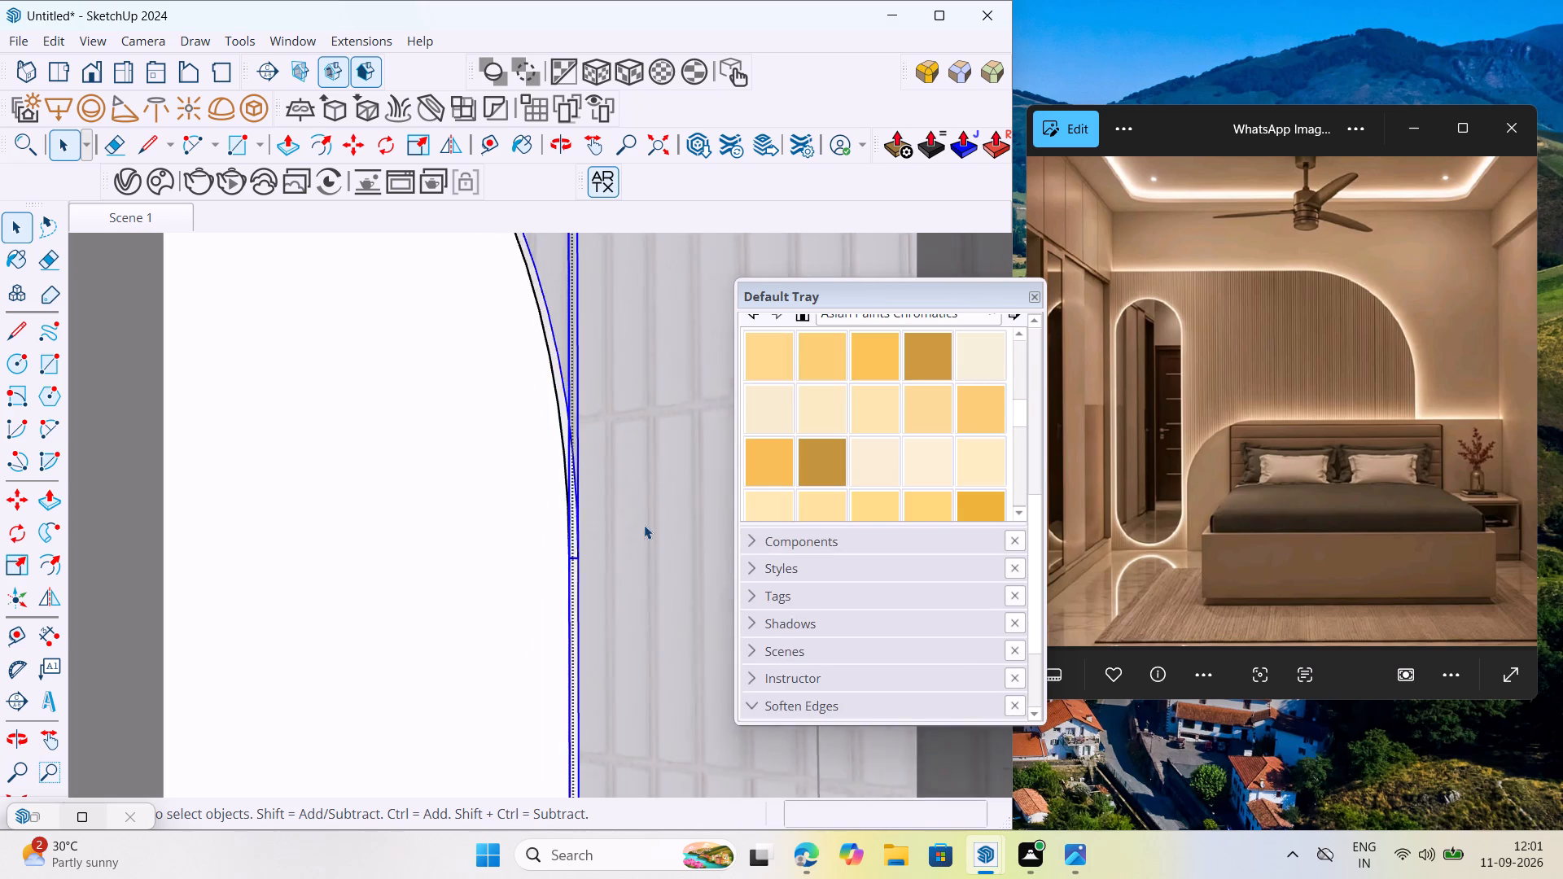
pyautogui.scroll(-17, 644, 525)
pyautogui.scroll(13, 558, 380)
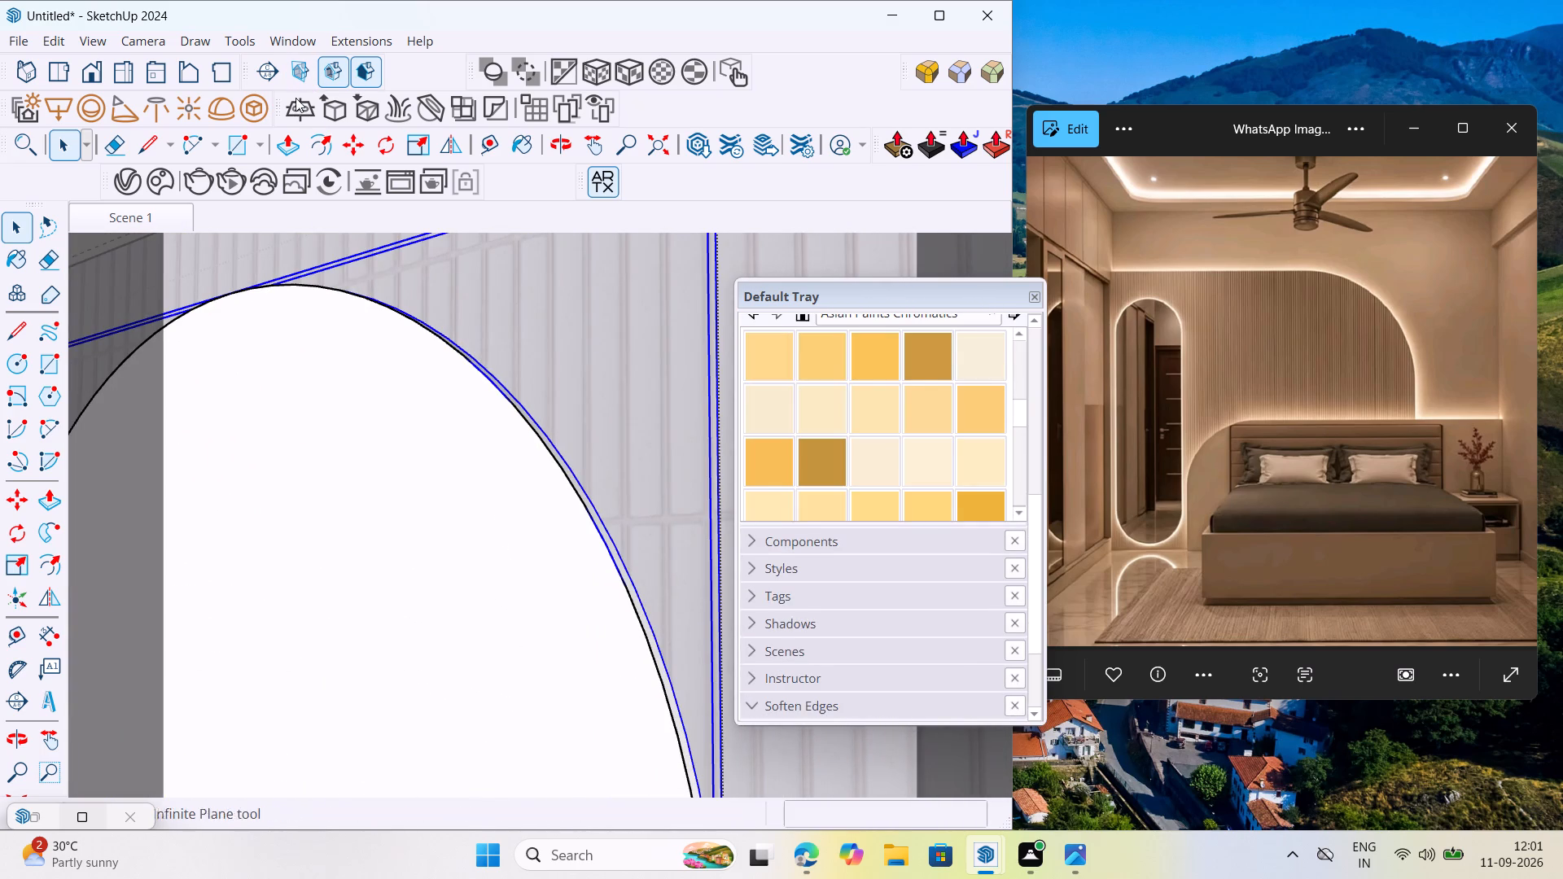
pyautogui.click(252, 103)
pyautogui.scroll(-20, 520, 337)
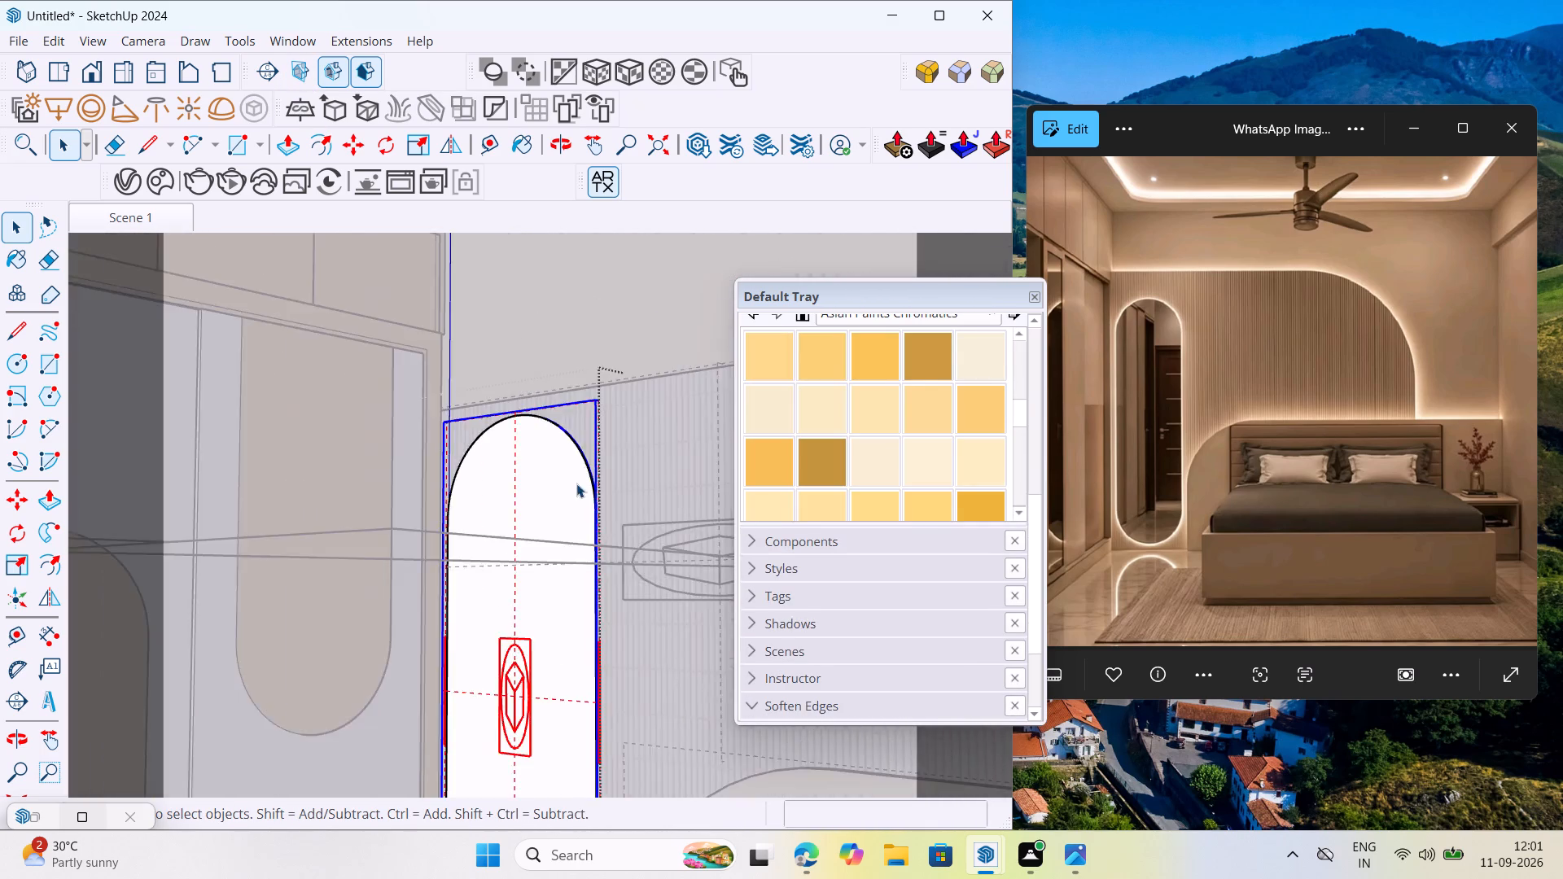
pyautogui.scroll(-14, 576, 483)
pyautogui.click(18, 792)
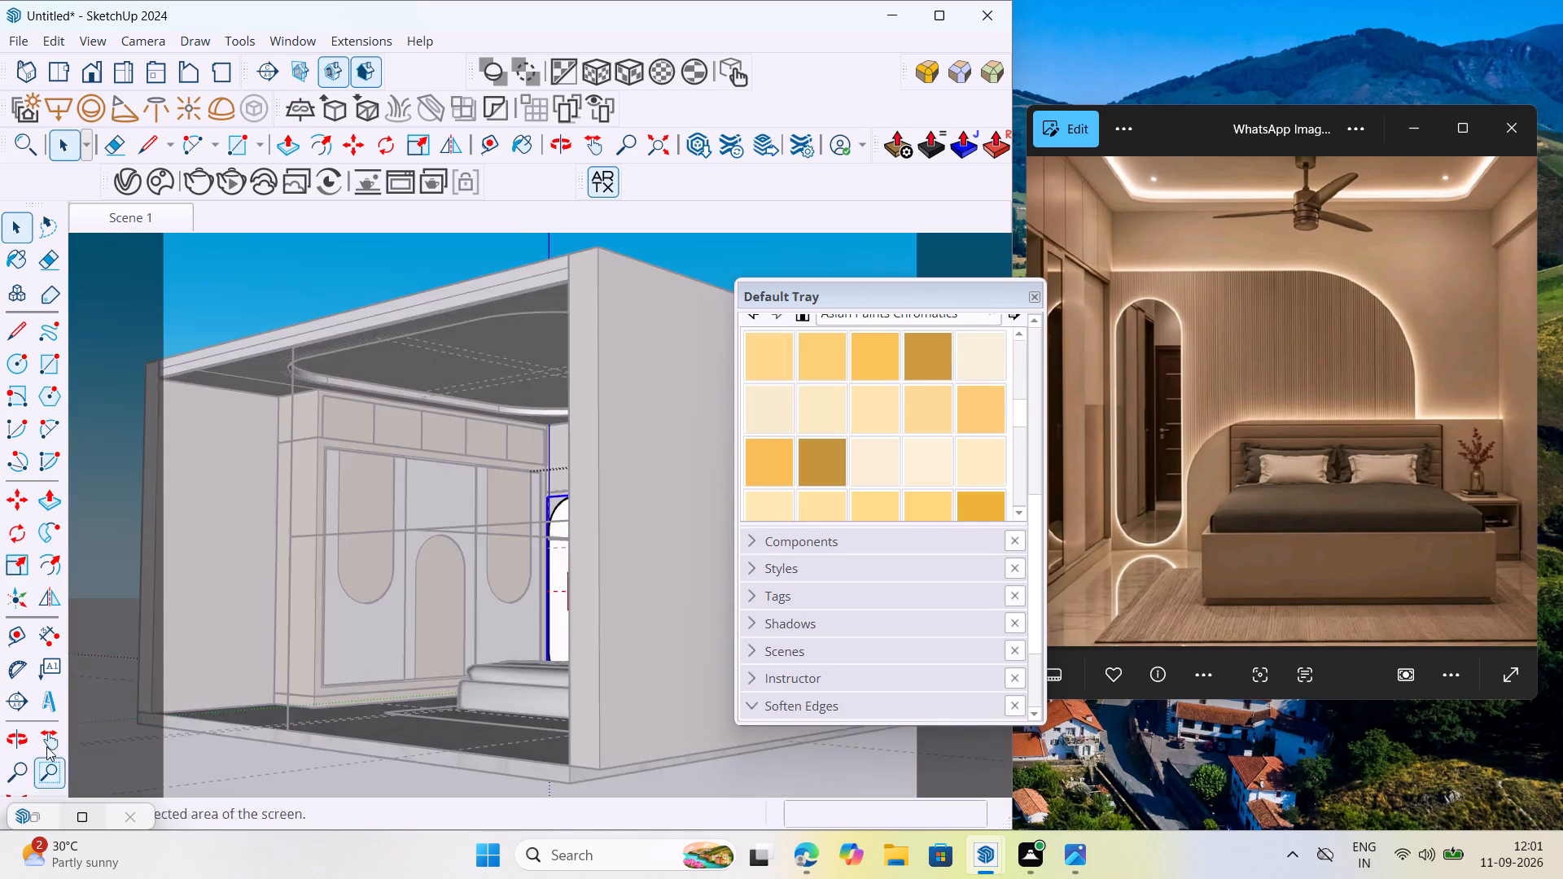
pyautogui.scroll(-5, 292, 597)
pyautogui.moveTo(344, 609); pyautogui.dragTo(596, 650, button='middle')
pyautogui.scroll(7, 510, 590)
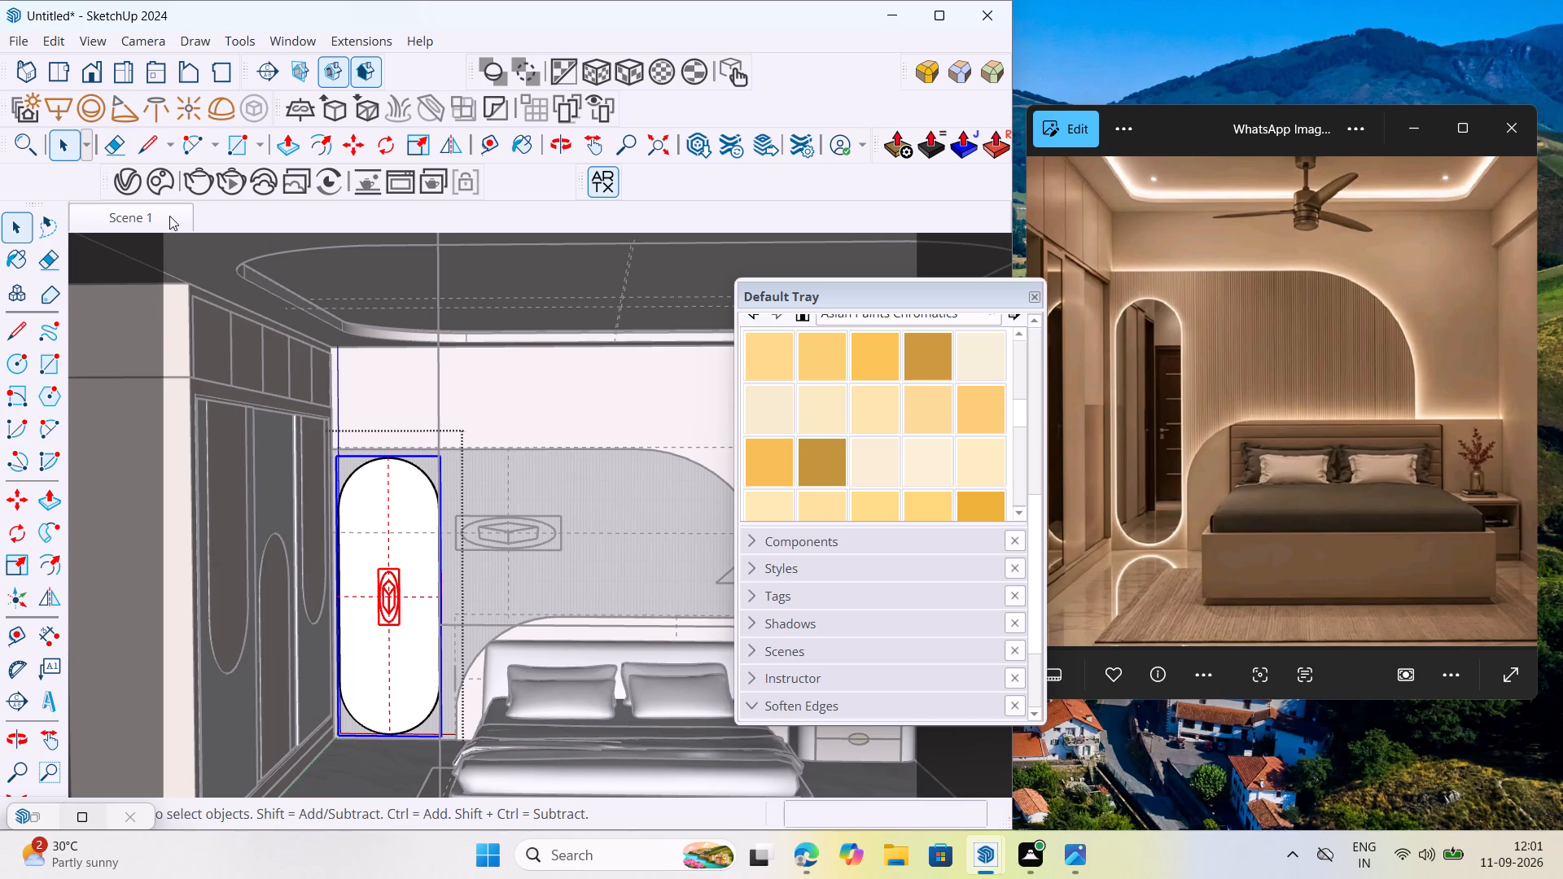
# Run an interactive V-Ray render of the Scene 1 view and inspect the oval mirror's rim light.
pyautogui.click(169, 216)
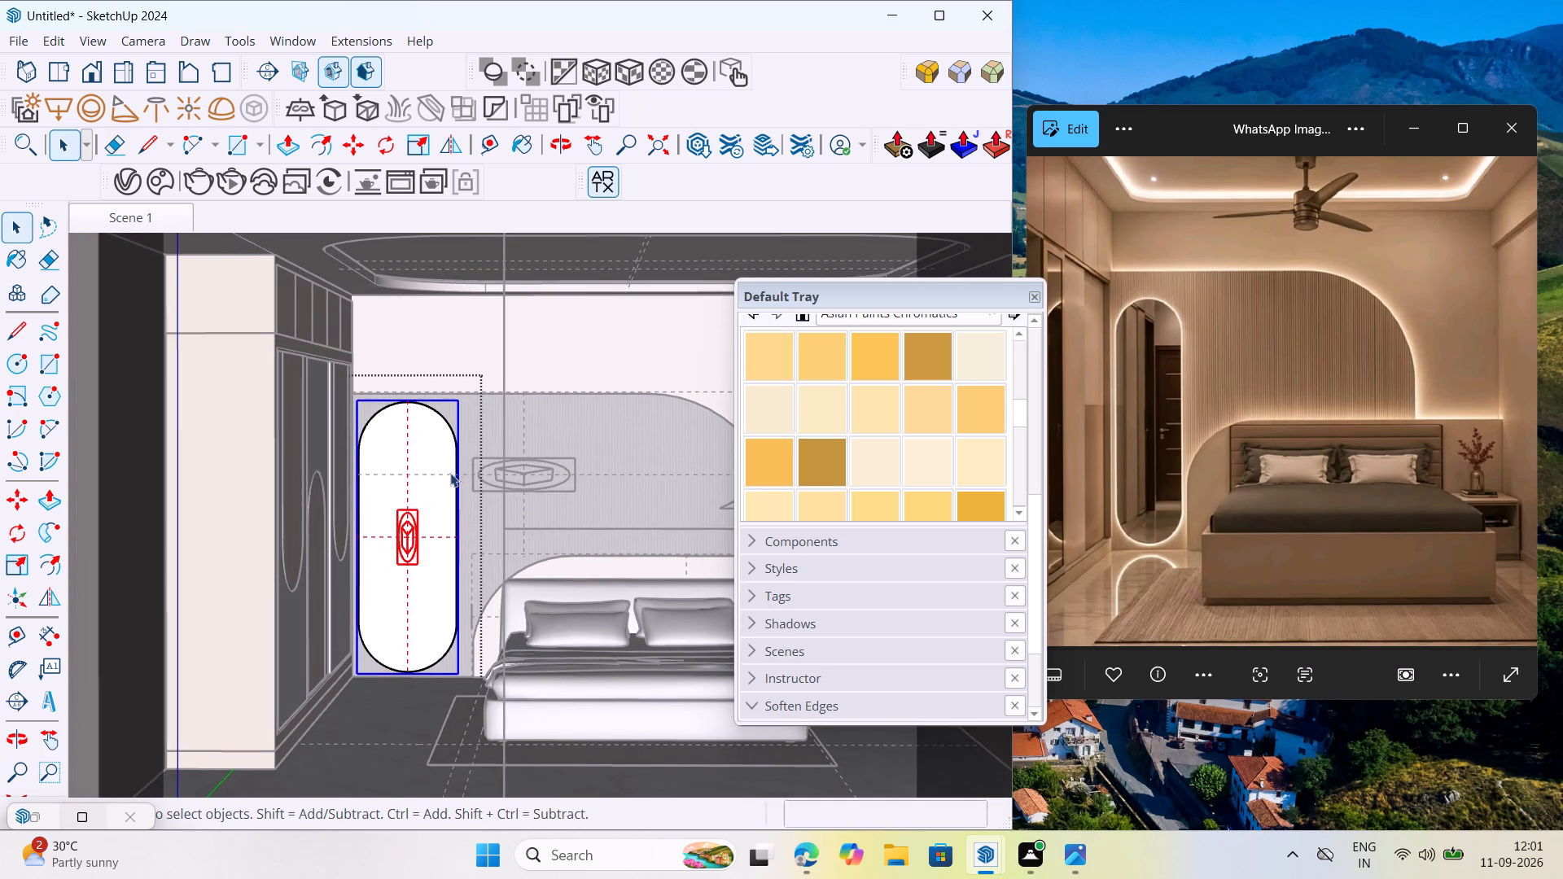
pyautogui.click(227, 183)
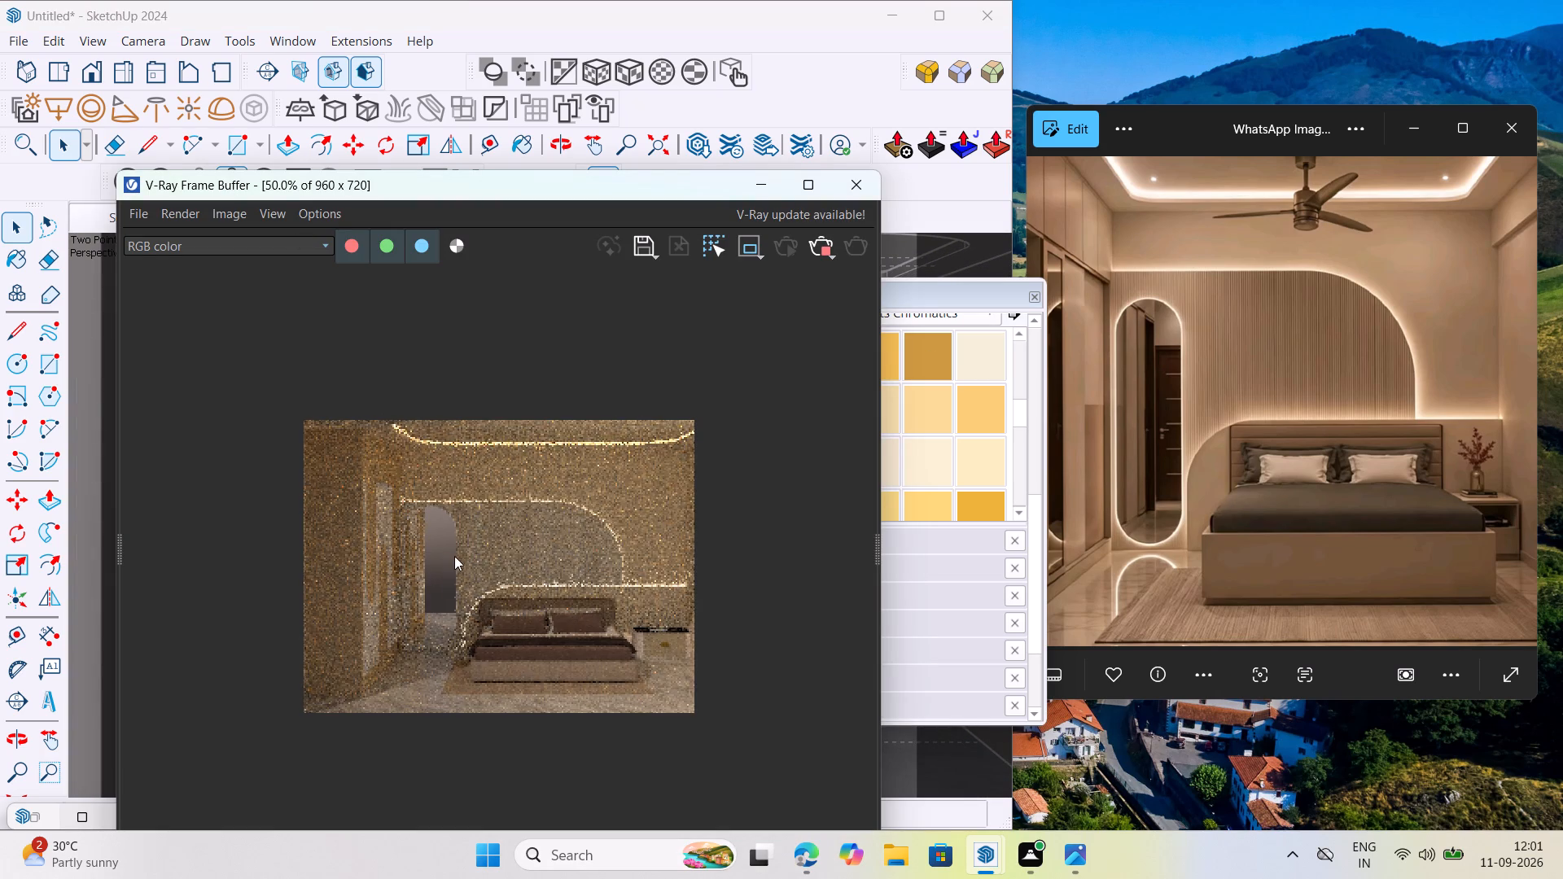
pyautogui.scroll(1, 433, 545)
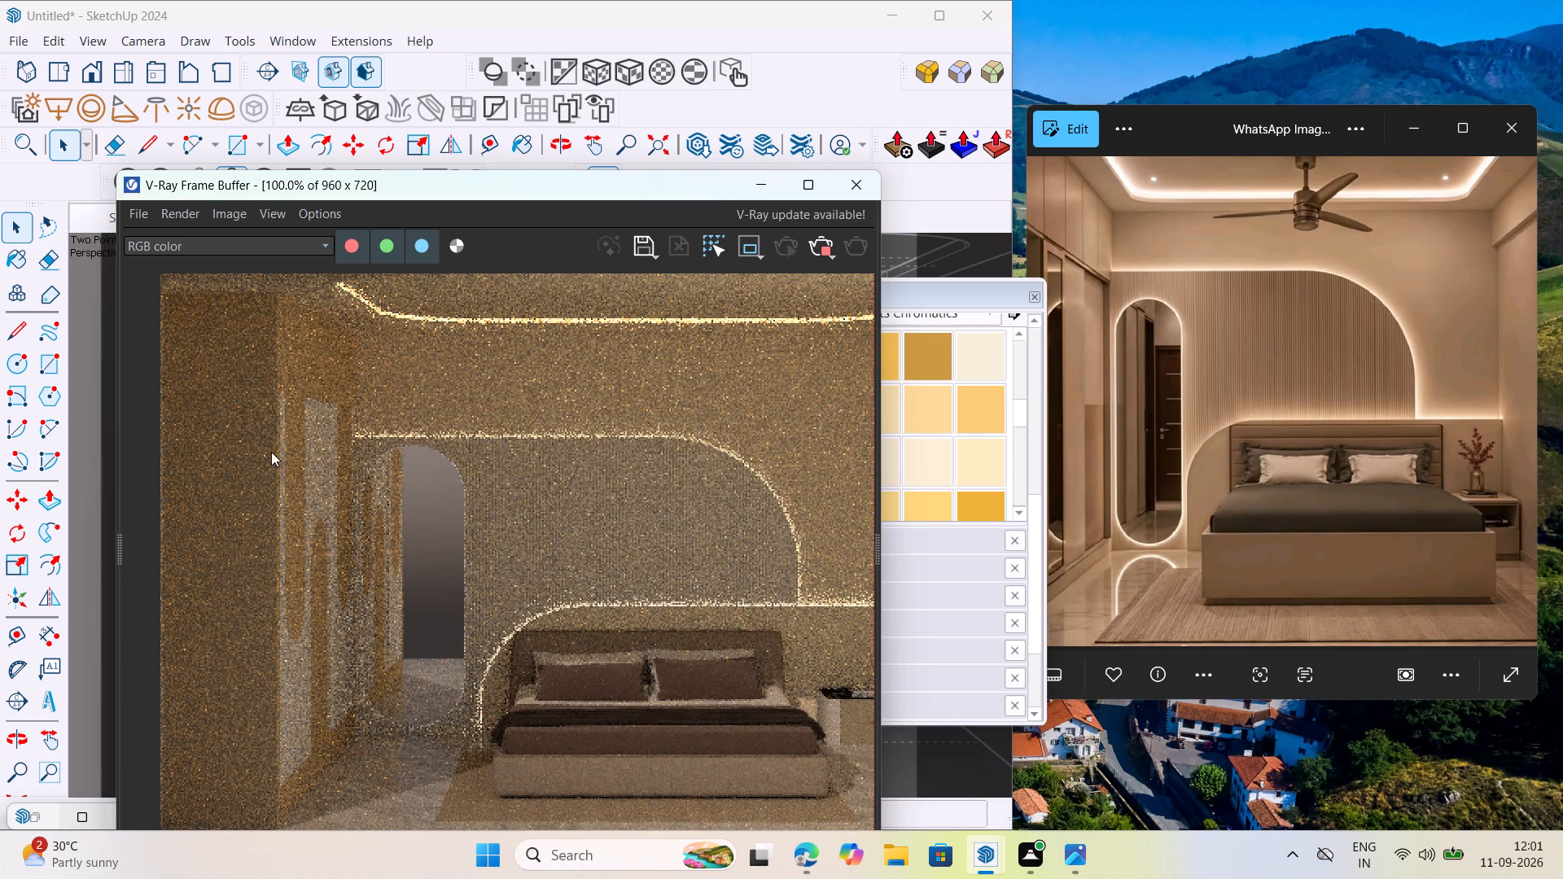
pyautogui.moveTo(519, 198); pyautogui.dragTo(650, 183)
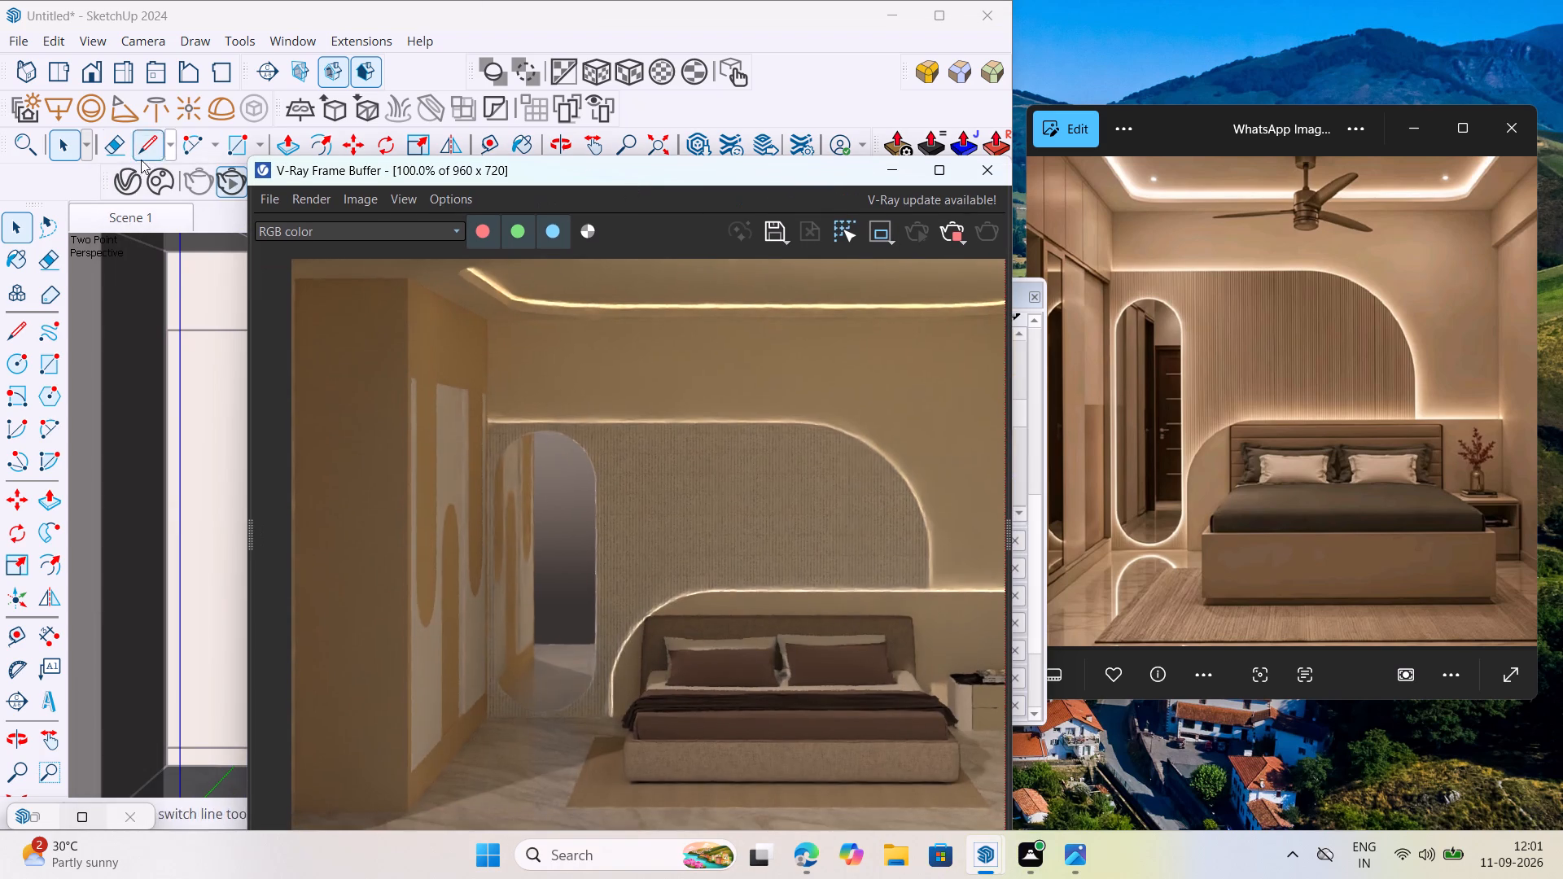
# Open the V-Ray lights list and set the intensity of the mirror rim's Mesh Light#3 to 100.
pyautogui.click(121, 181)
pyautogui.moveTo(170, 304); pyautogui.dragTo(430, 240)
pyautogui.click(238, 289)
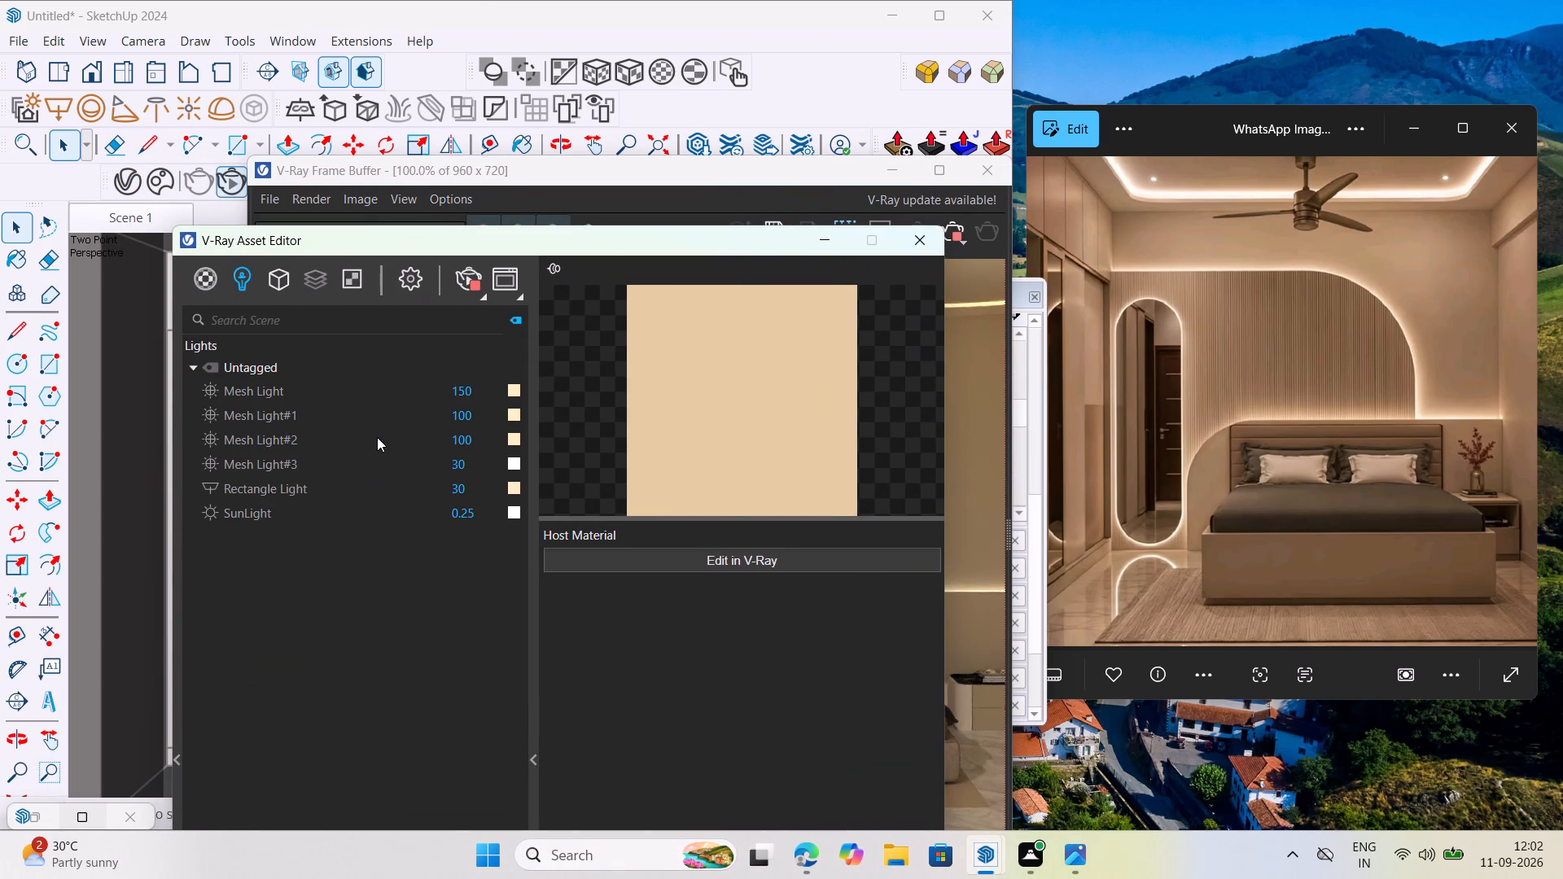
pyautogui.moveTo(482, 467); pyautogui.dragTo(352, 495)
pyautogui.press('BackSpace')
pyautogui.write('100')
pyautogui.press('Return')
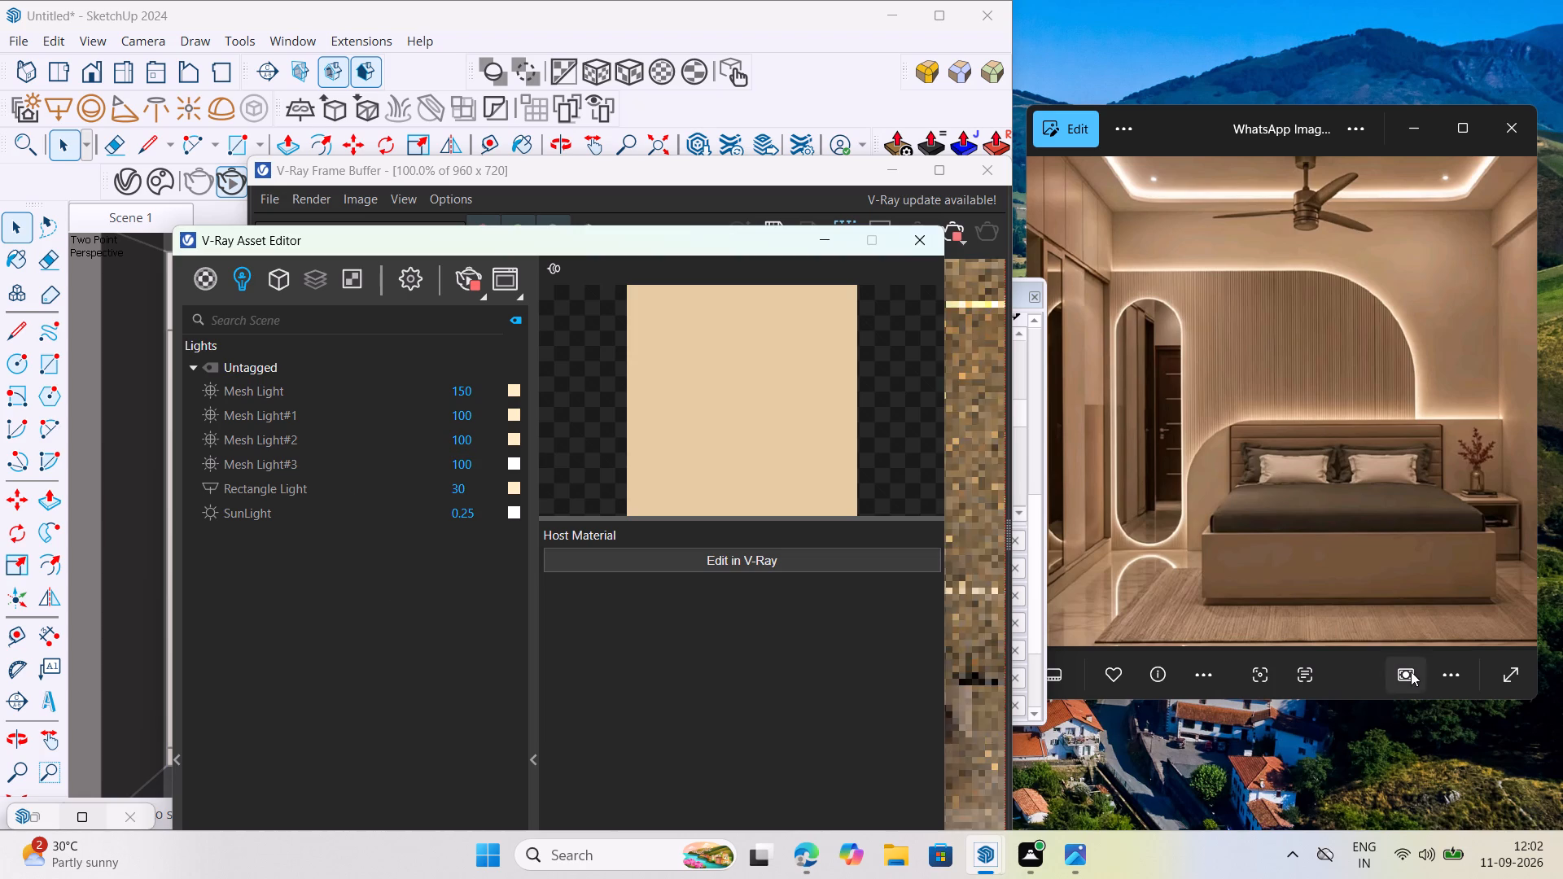
# Set the colour temperature of Mesh Light#3 to a warm 4500 K.
pyautogui.click(512, 466)
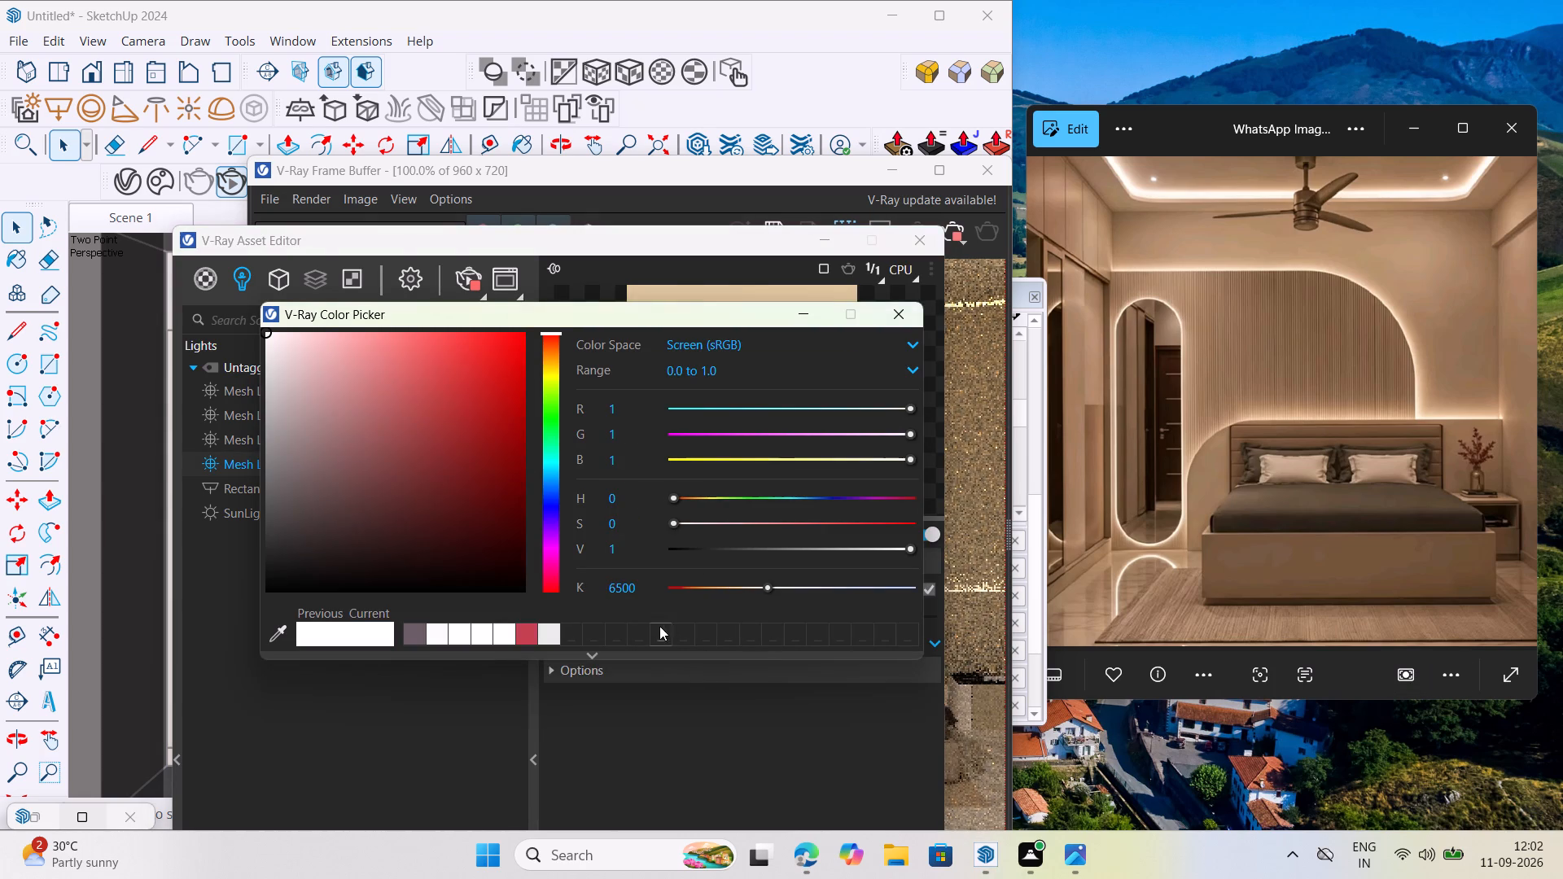
pyautogui.click(618, 590)
pyautogui.press('\\')
pyautogui.press('BackSpace')
pyautogui.press('4')
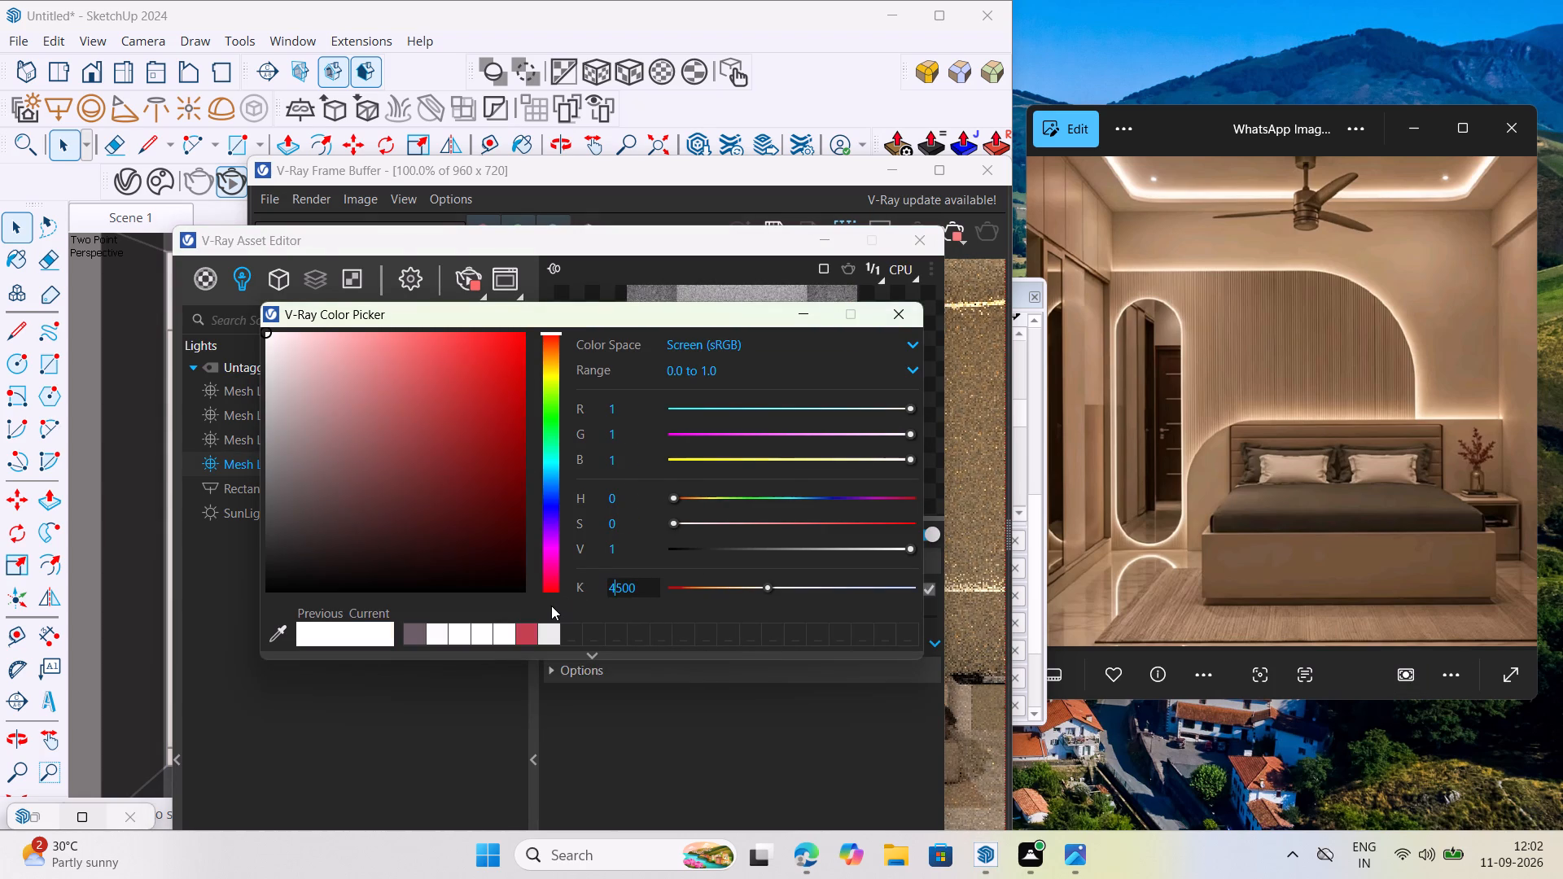
pyautogui.press('Return')
pyautogui.click(894, 329)
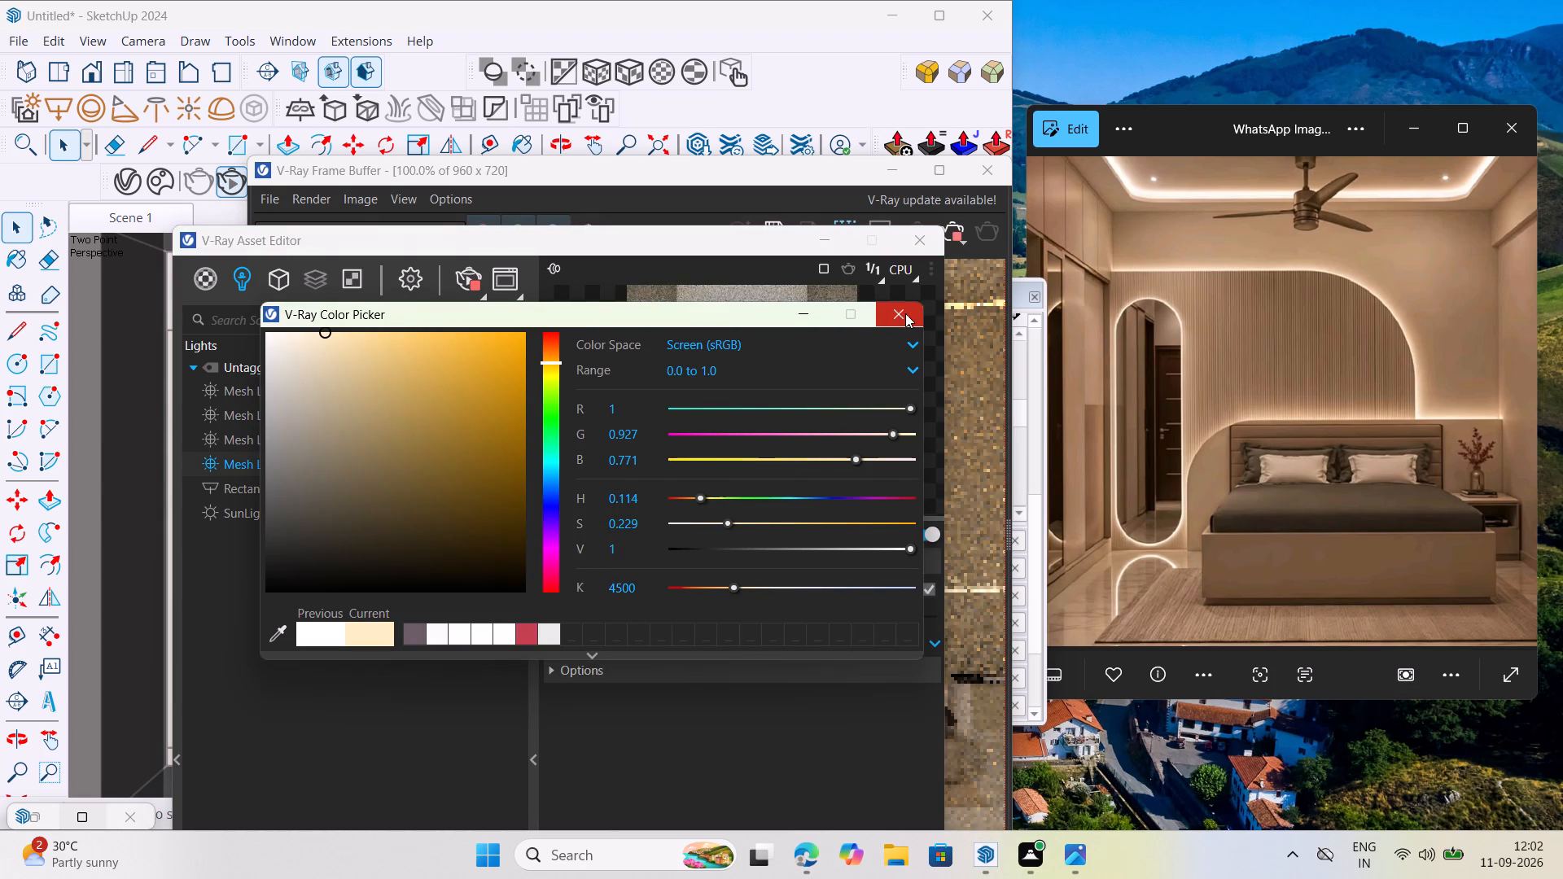
pyautogui.click(907, 313)
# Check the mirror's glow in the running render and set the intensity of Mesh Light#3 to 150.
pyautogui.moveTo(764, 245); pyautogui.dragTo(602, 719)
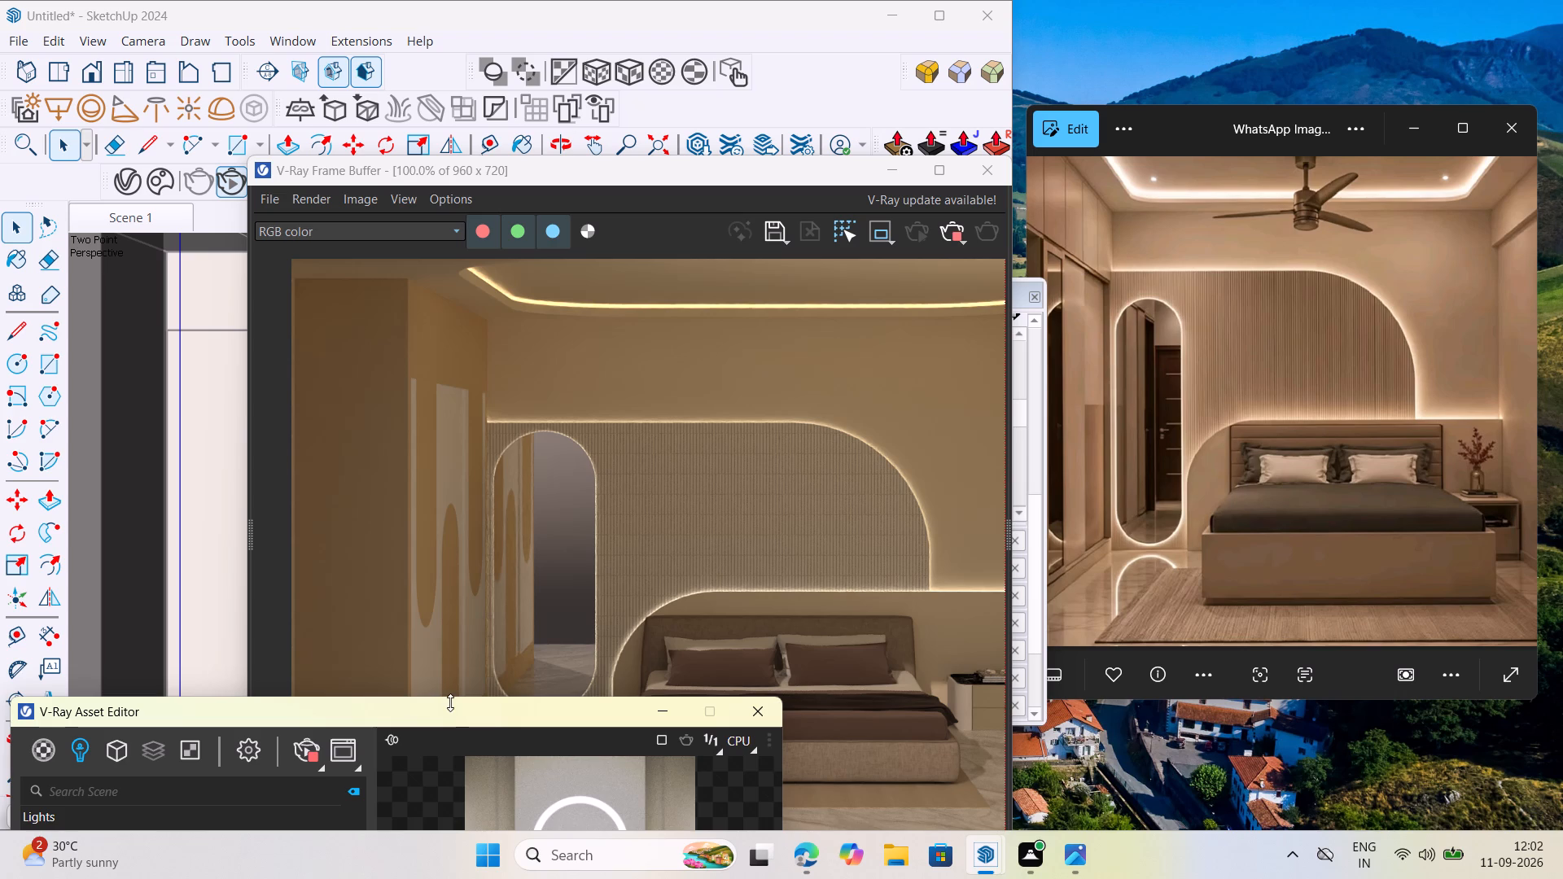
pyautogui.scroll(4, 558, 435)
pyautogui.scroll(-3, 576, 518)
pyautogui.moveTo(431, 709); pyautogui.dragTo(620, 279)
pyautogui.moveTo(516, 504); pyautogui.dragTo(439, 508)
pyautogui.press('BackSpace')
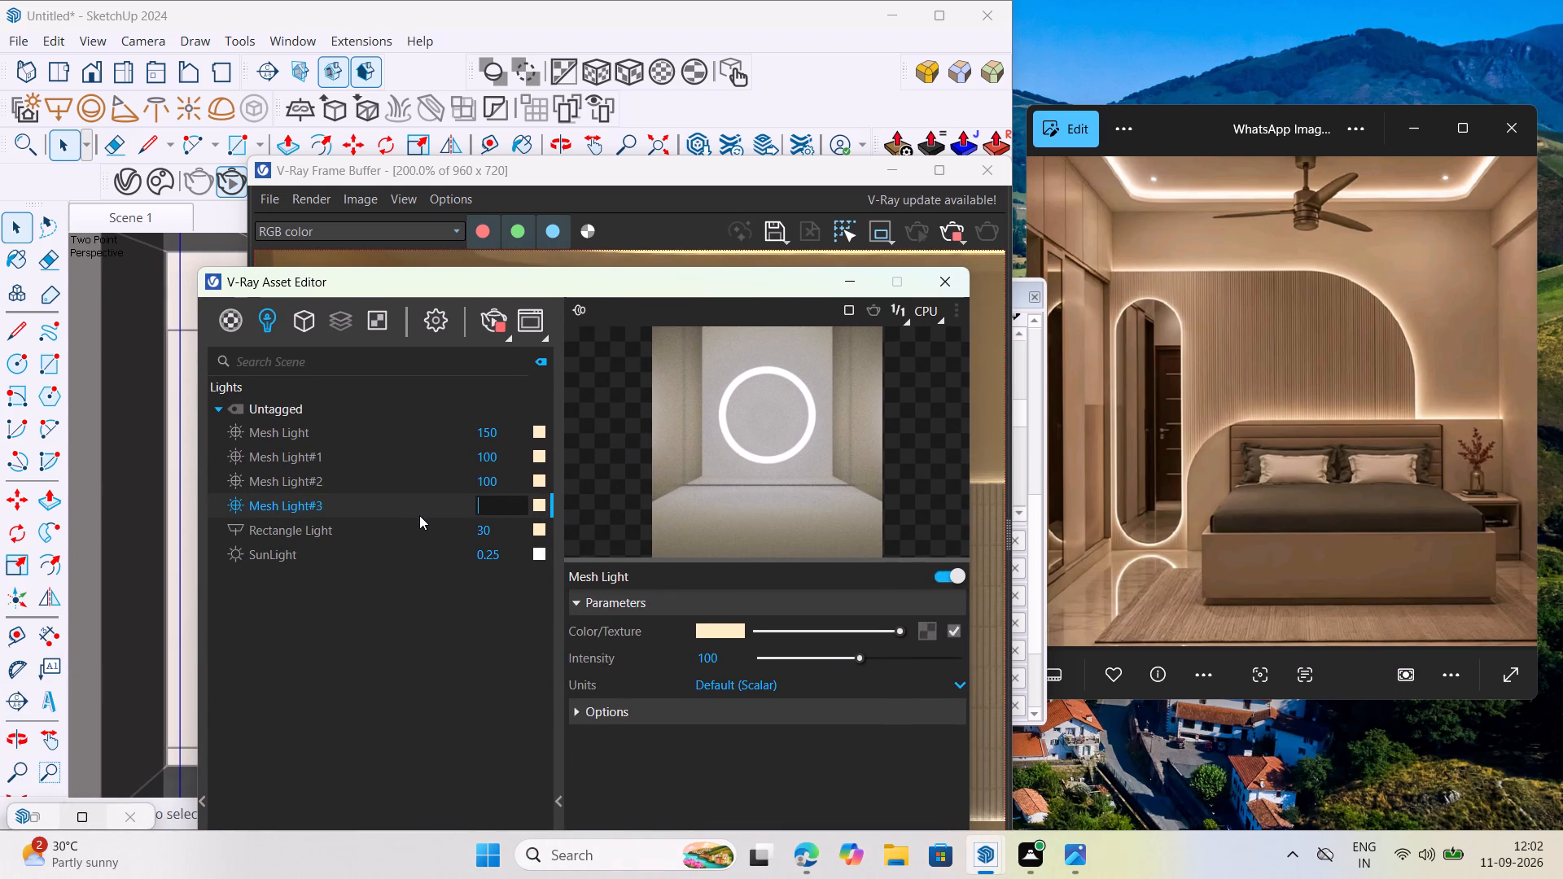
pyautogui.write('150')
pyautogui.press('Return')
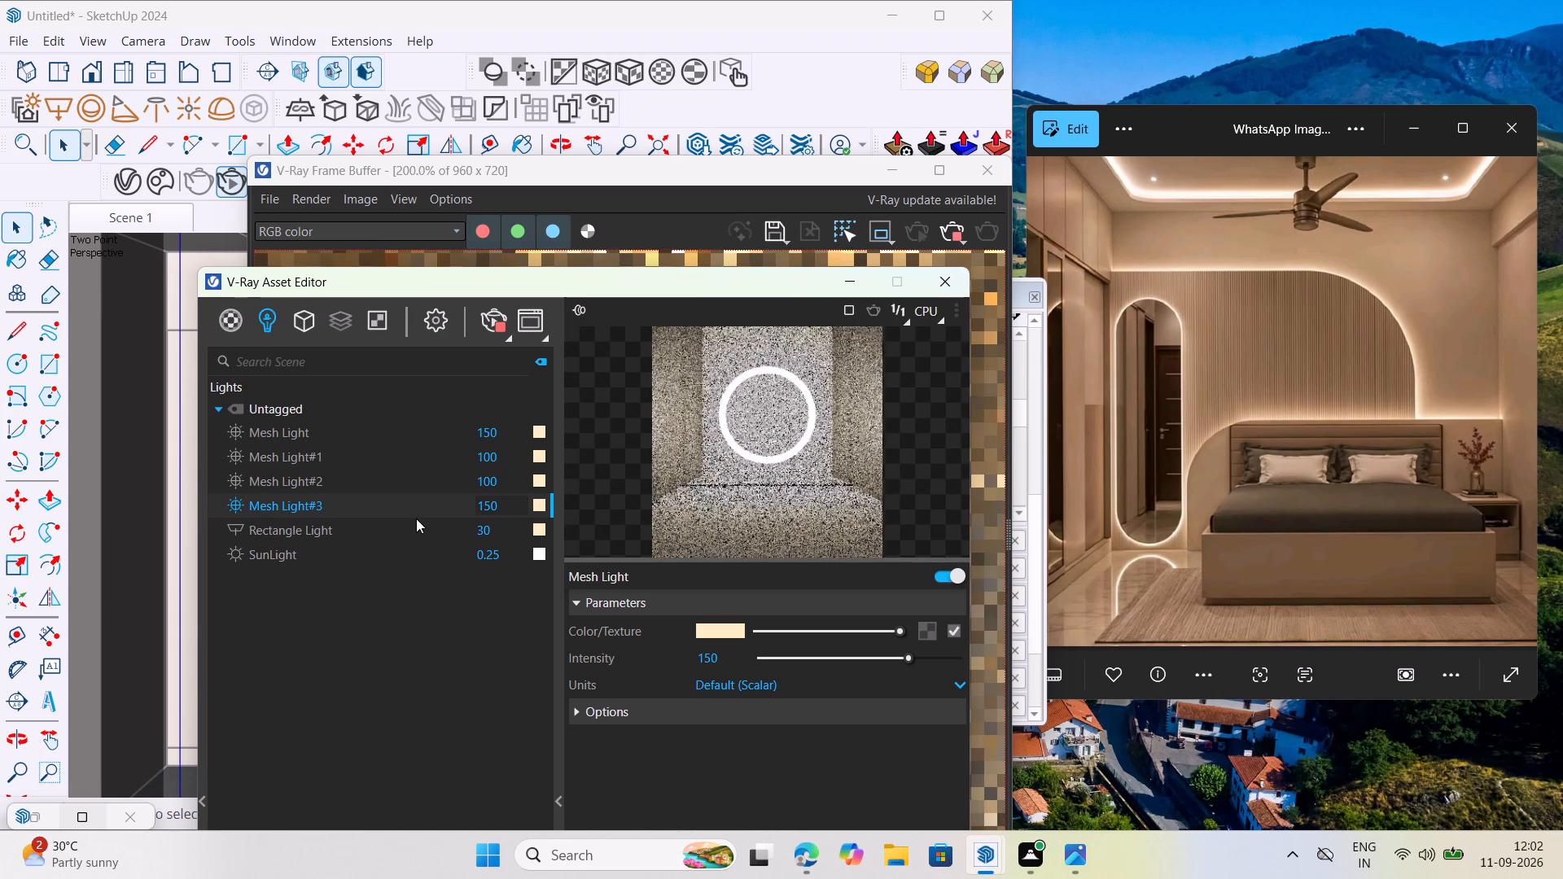
# Check the brighter rim in the render and raise the intensity of Mesh Light#3 to 250.
pyautogui.moveTo(625, 285); pyautogui.dragTo(458, 616)
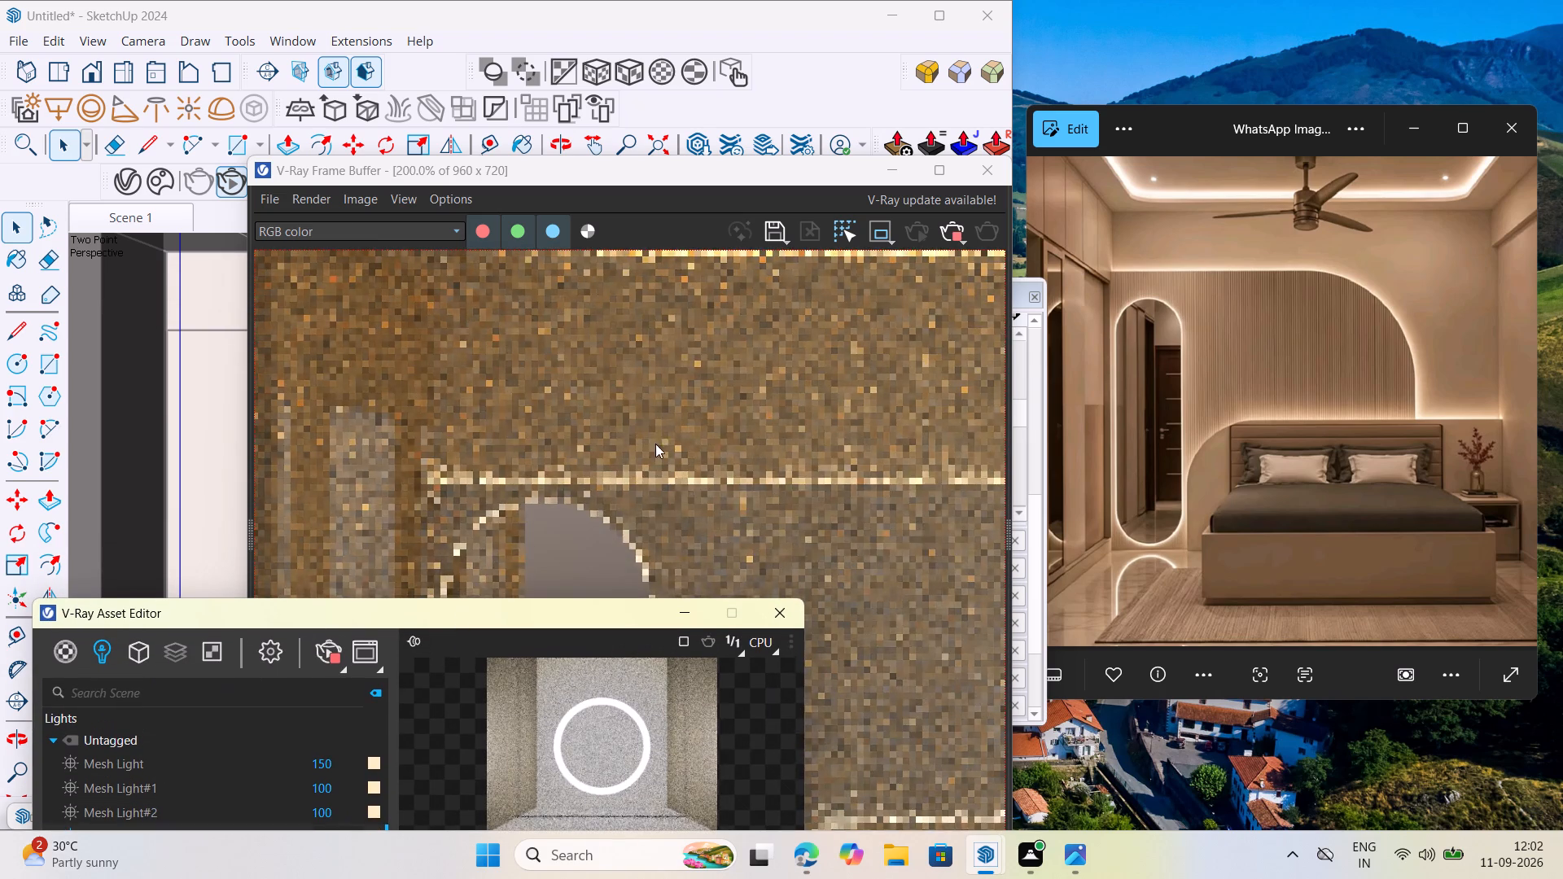
pyautogui.scroll(-2, 662, 418)
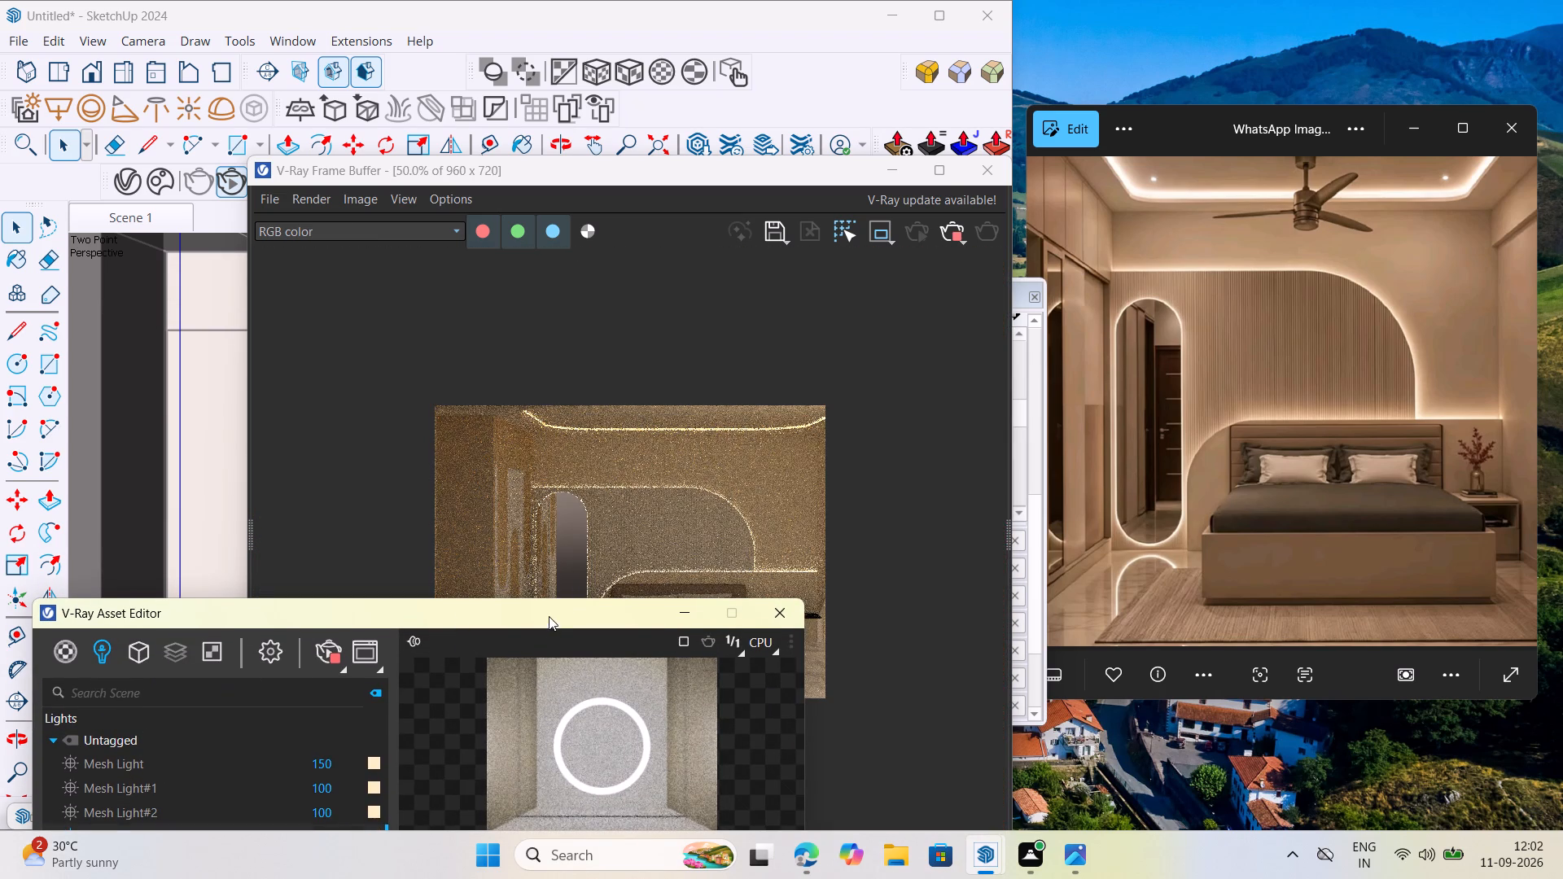
pyautogui.moveTo(549, 616); pyautogui.dragTo(549, 680)
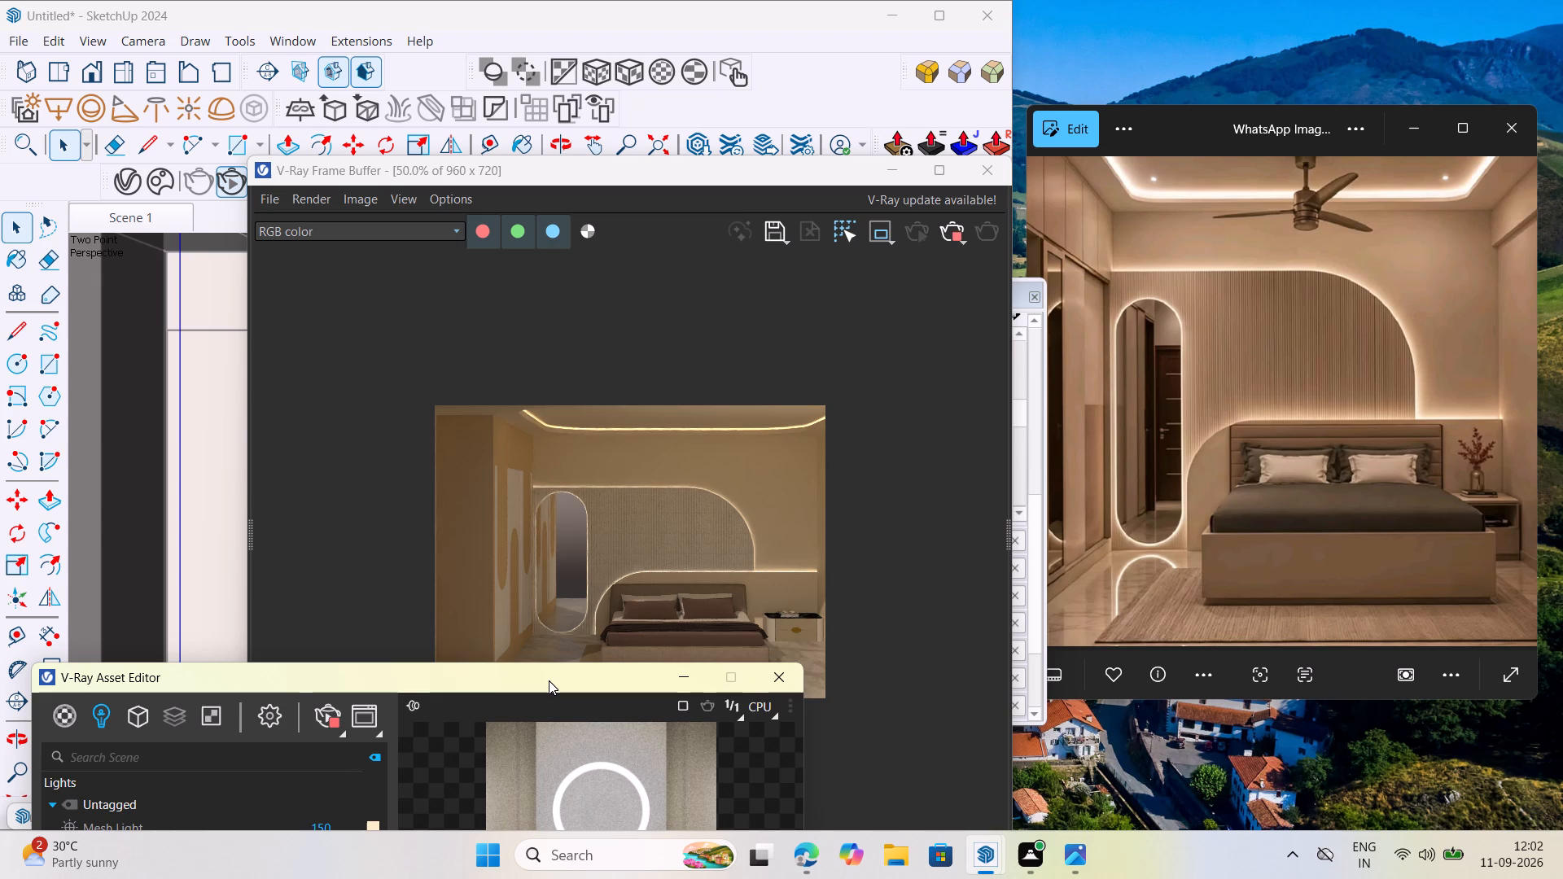
pyautogui.moveTo(549, 680); pyautogui.dragTo(591, 514)
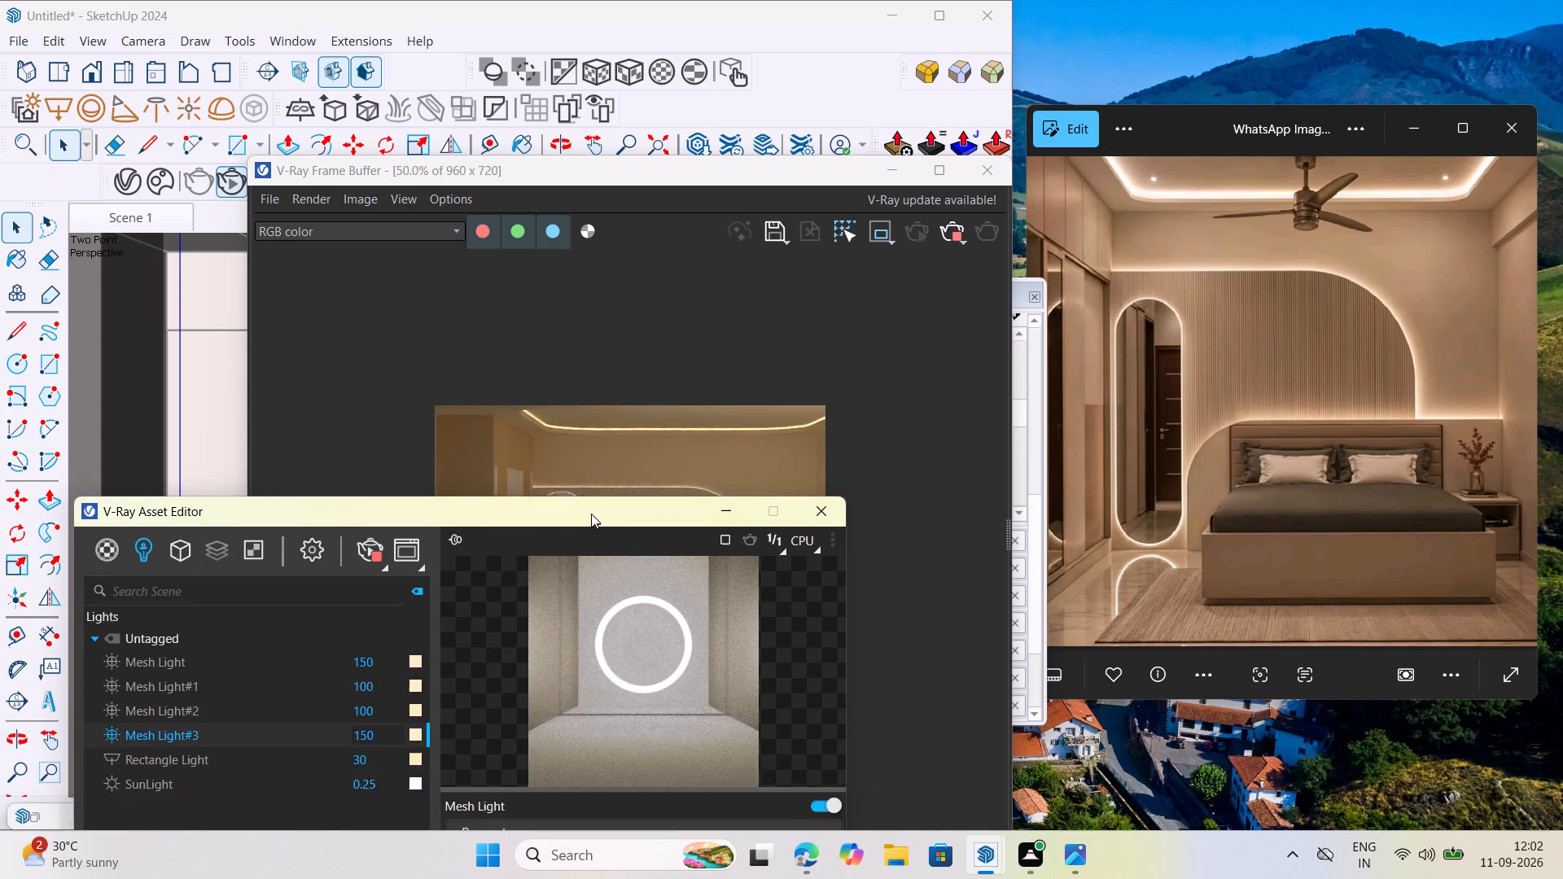
pyautogui.moveTo(591, 514); pyautogui.dragTo(659, 322)
pyautogui.moveTo(458, 539); pyautogui.dragTo(364, 566)
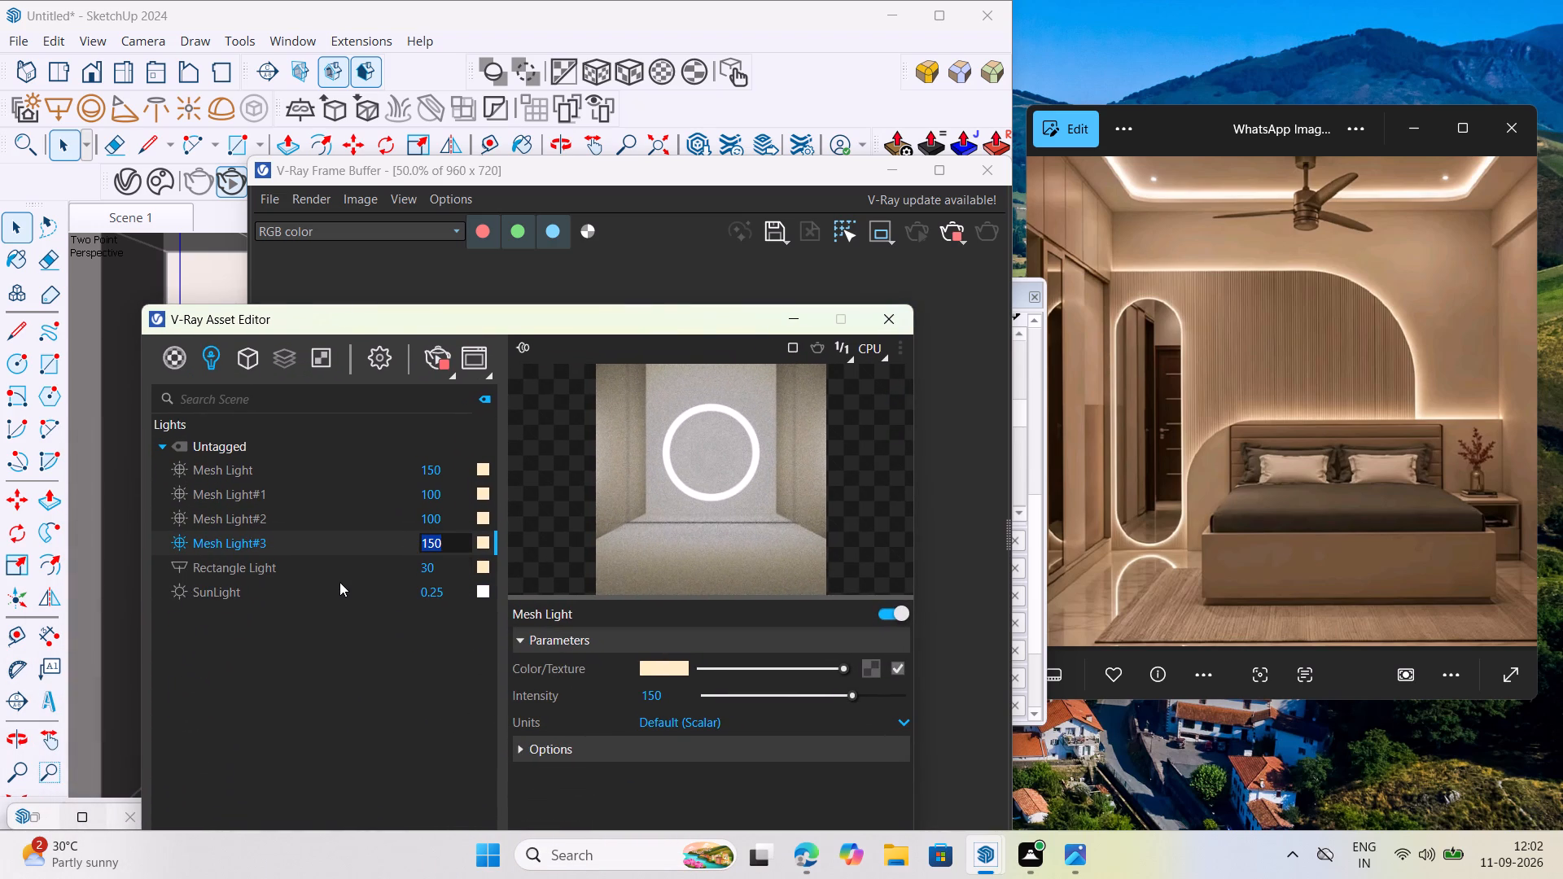
pyautogui.press('BackSpace')
pyautogui.write('250')
pyautogui.press('Return')
# Compare the refreshed render of the mirror's rim glow with the reference image, and stop and close the render.
pyautogui.moveTo(593, 324); pyautogui.dragTo(475, 644)
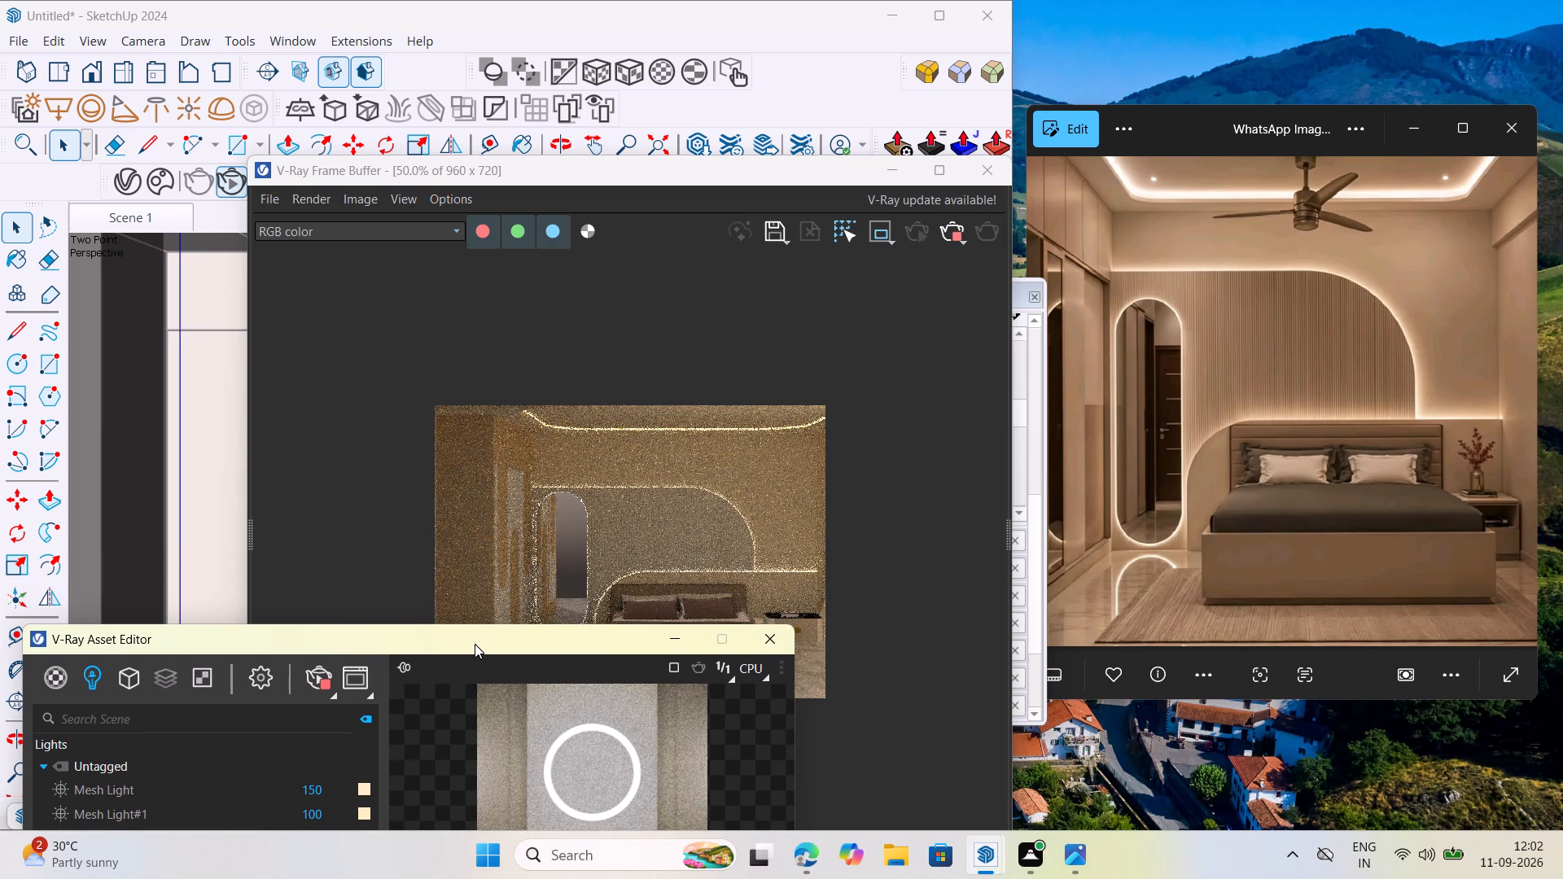
pyautogui.moveTo(475, 644); pyautogui.dragTo(472, 645)
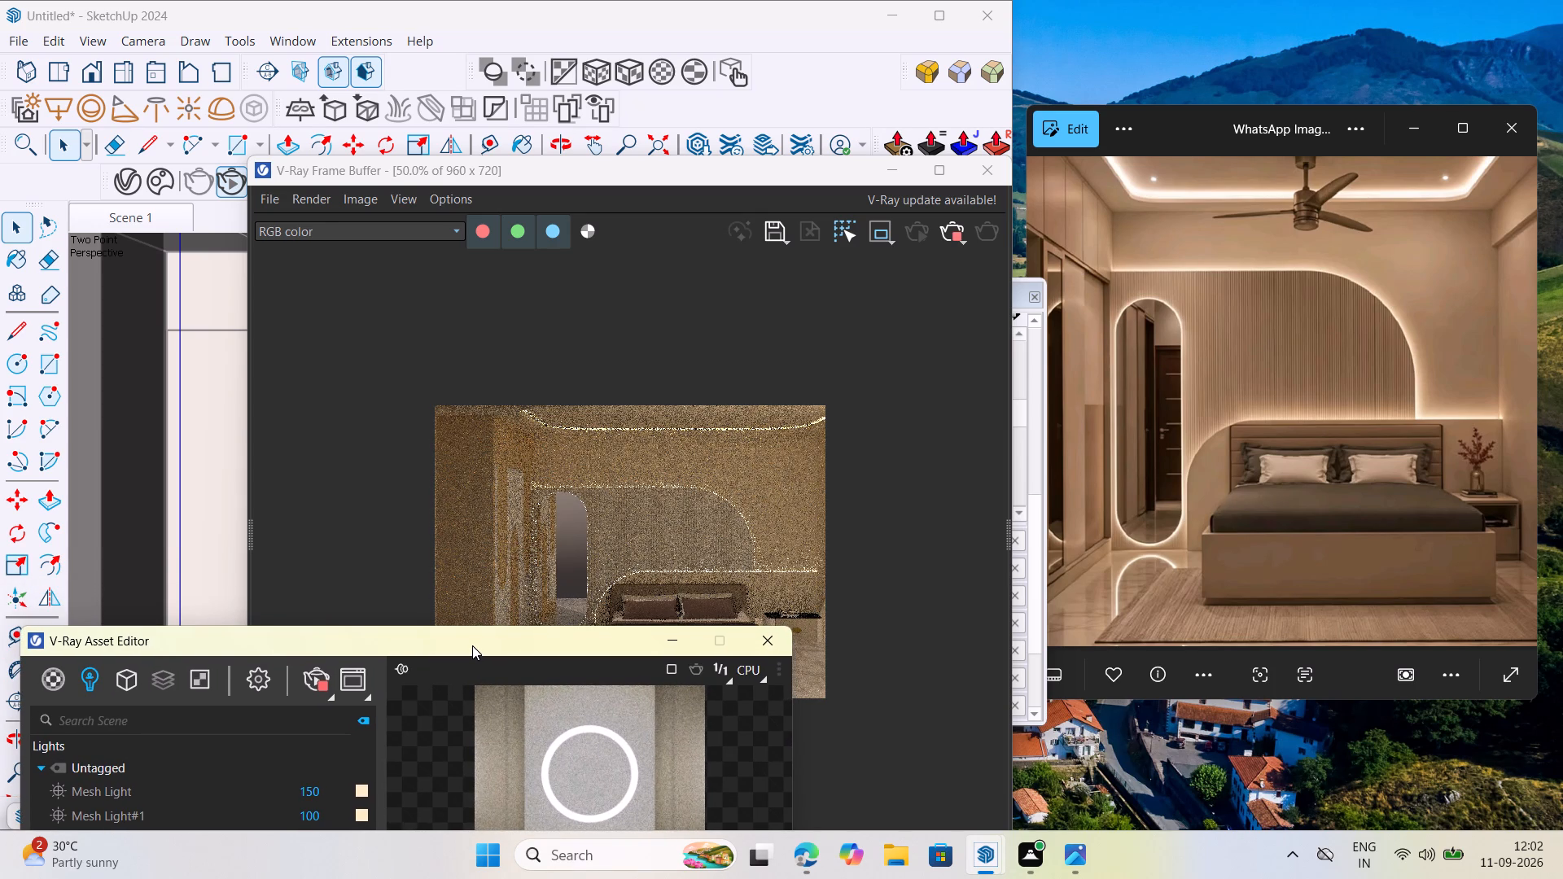
pyautogui.moveTo(472, 645); pyautogui.dragTo(466, 640)
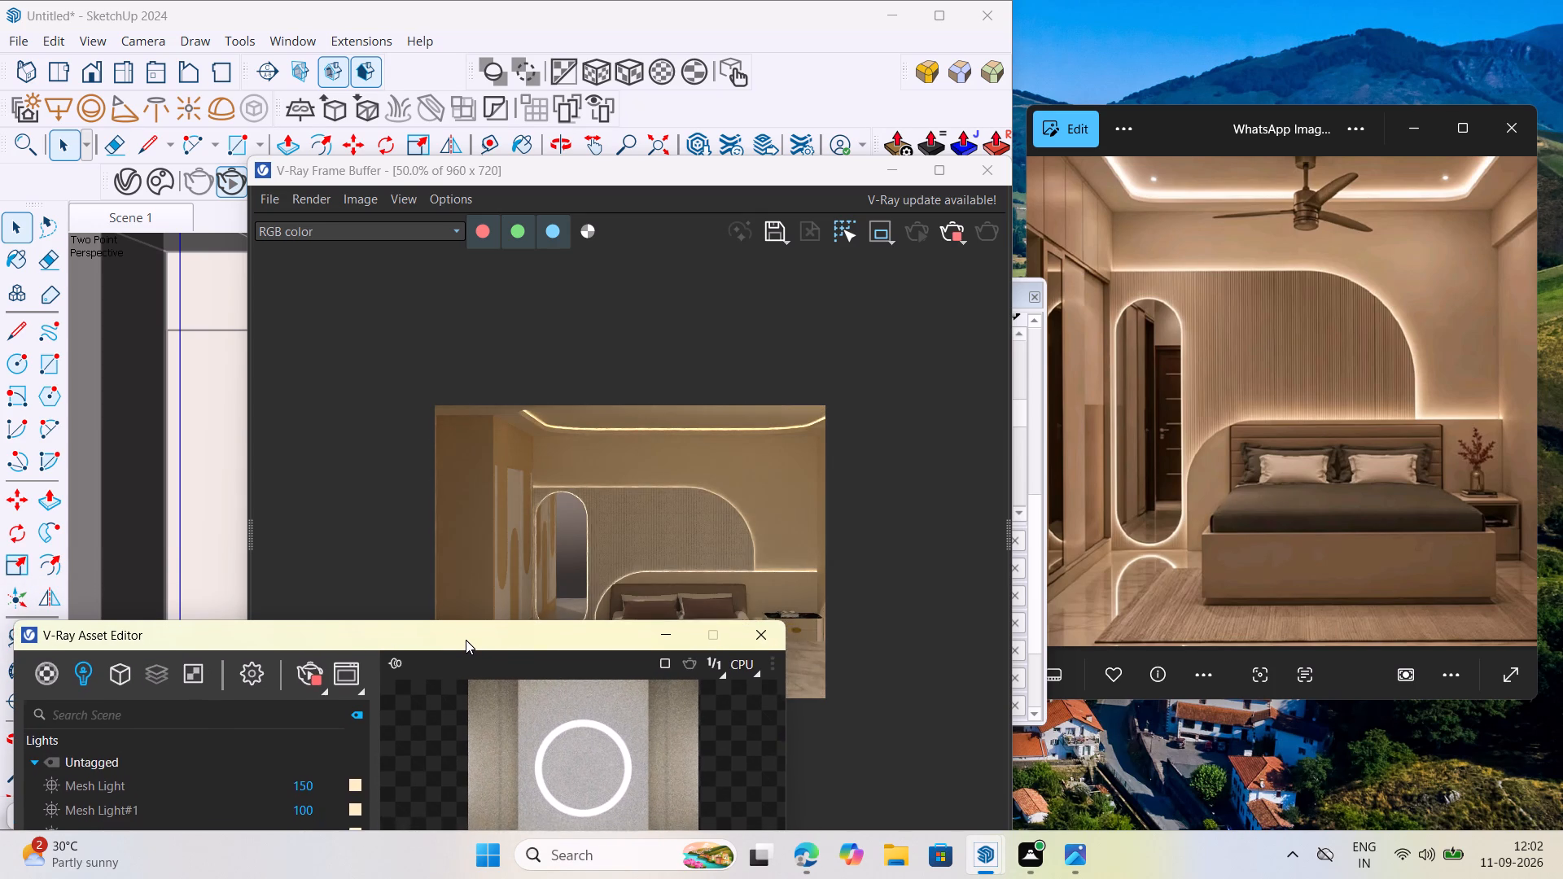
pyautogui.moveTo(466, 640); pyautogui.dragTo(488, 783)
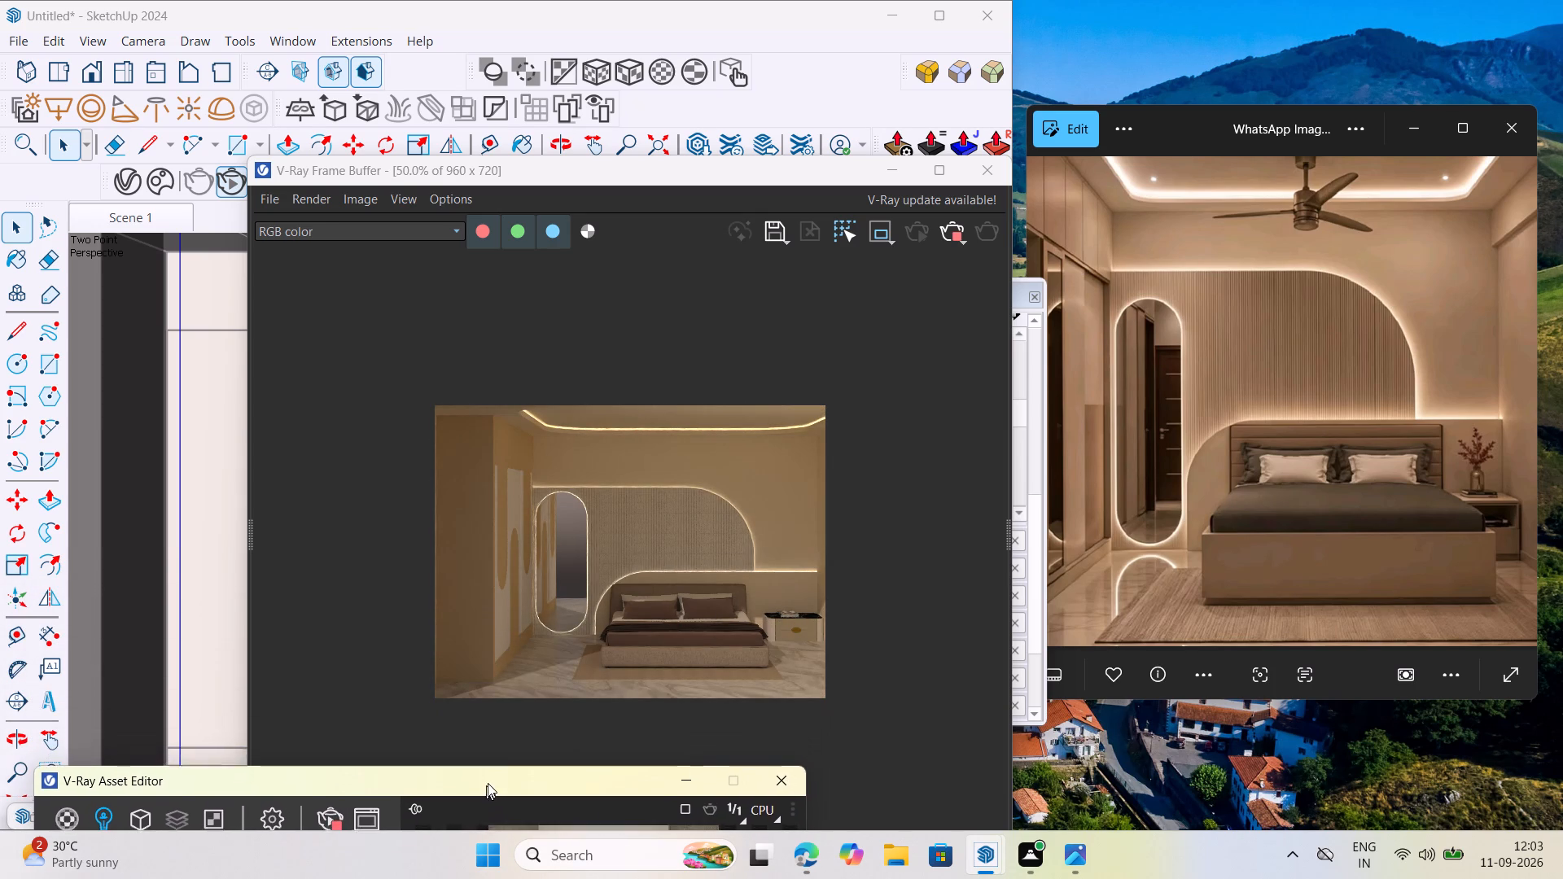
pyautogui.moveTo(488, 783); pyautogui.dragTo(694, 295)
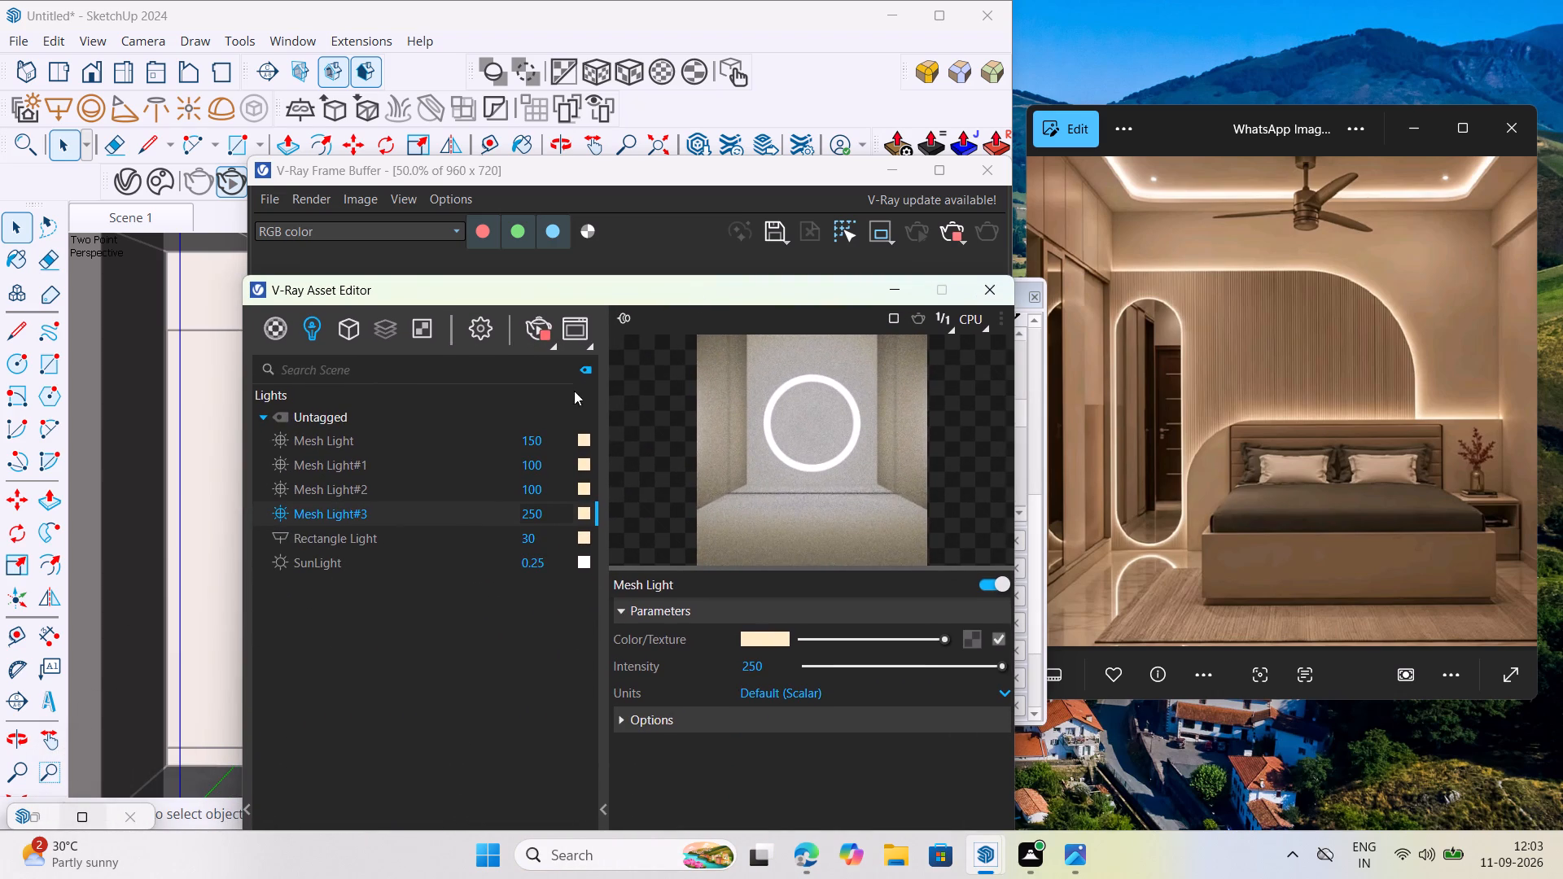
pyautogui.moveTo(725, 294); pyautogui.dragTo(683, 826)
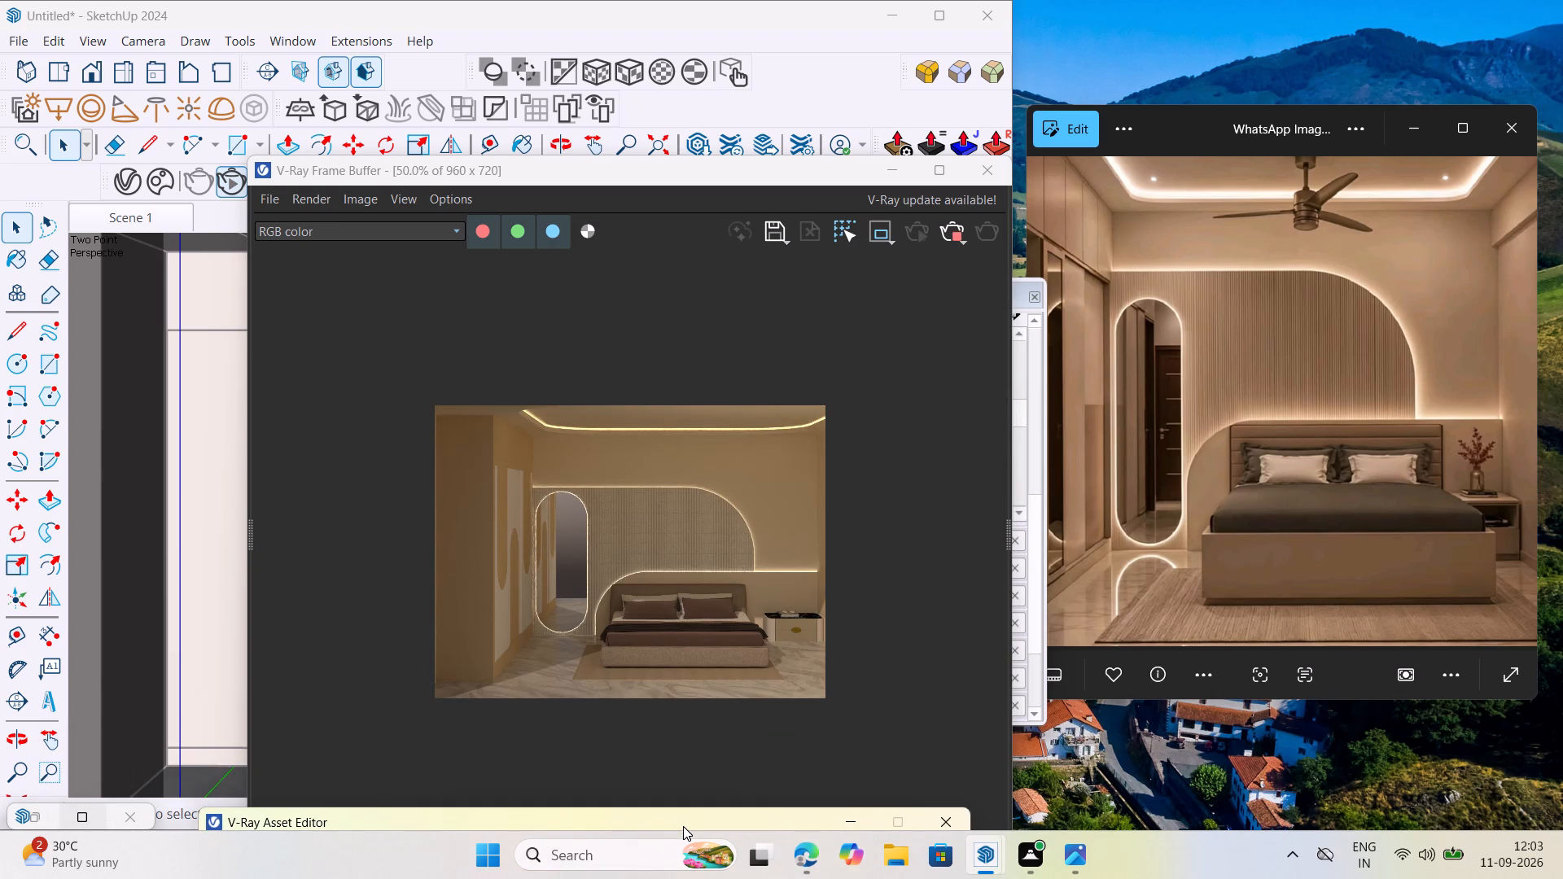
pyautogui.moveTo(683, 826); pyautogui.dragTo(713, 348)
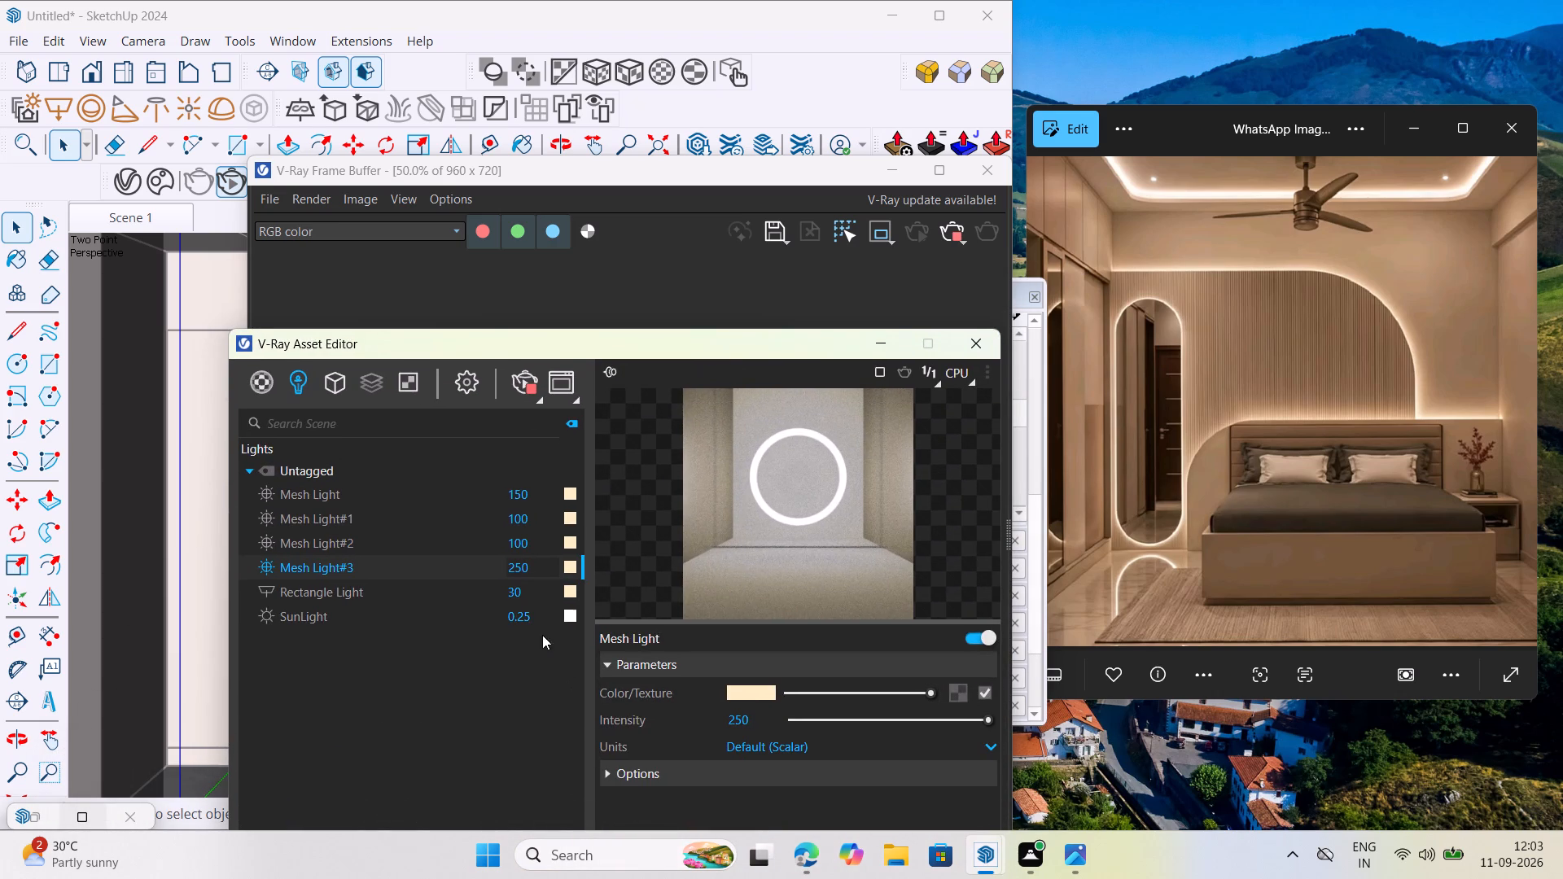
pyautogui.click(518, 375)
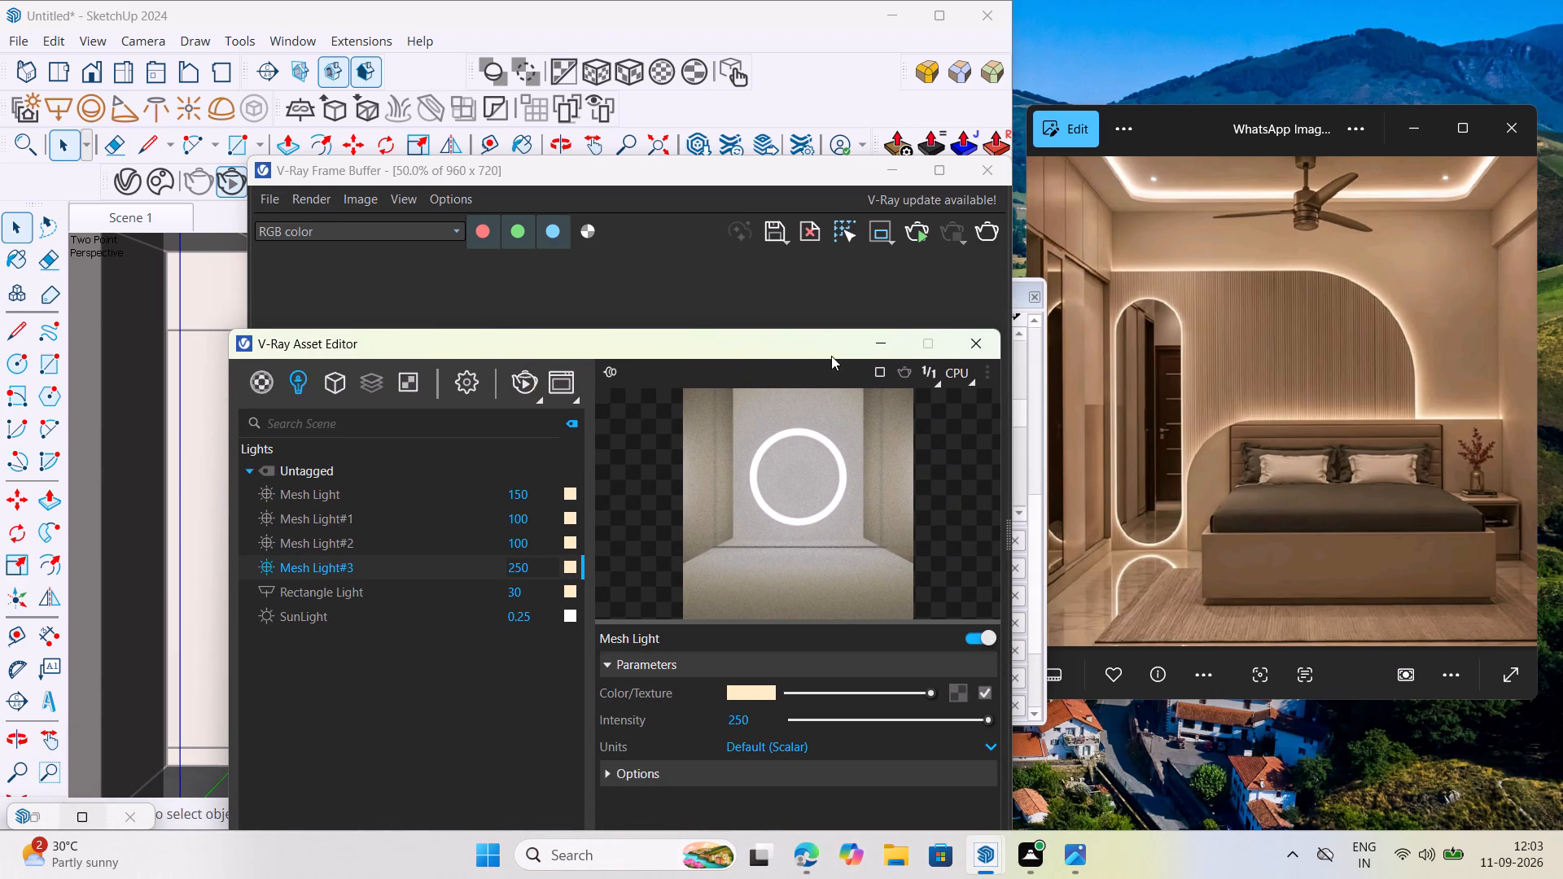
pyautogui.click(964, 341)
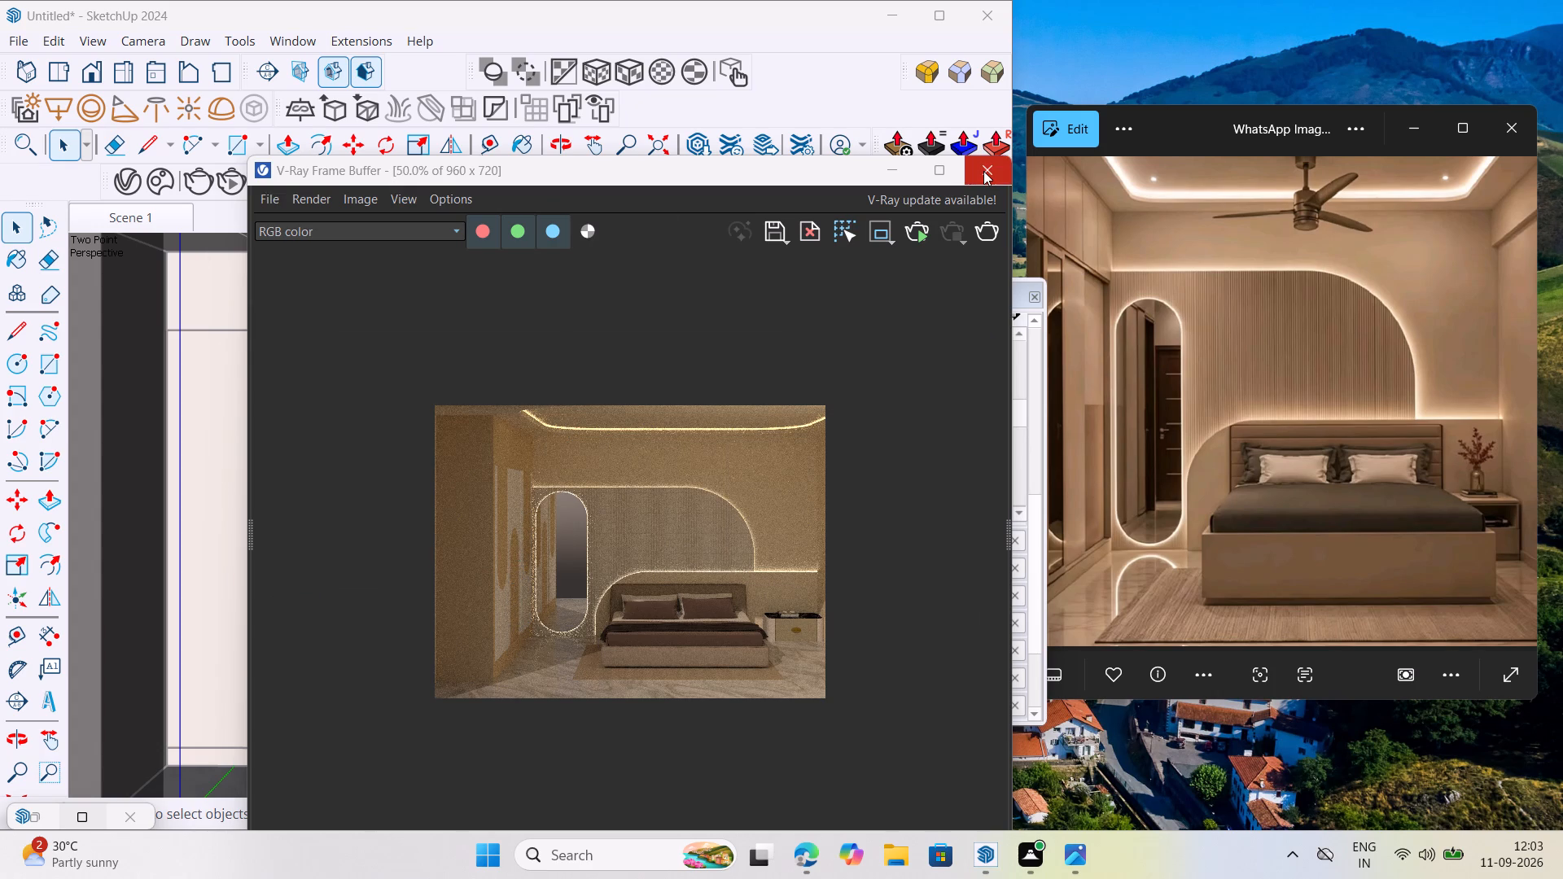
pyautogui.click(983, 171)
# Close the mirror's open group editing to return to the whole room model.
pyautogui.scroll(-10, 519, 485)
pyautogui.scroll(-5, 517, 628)
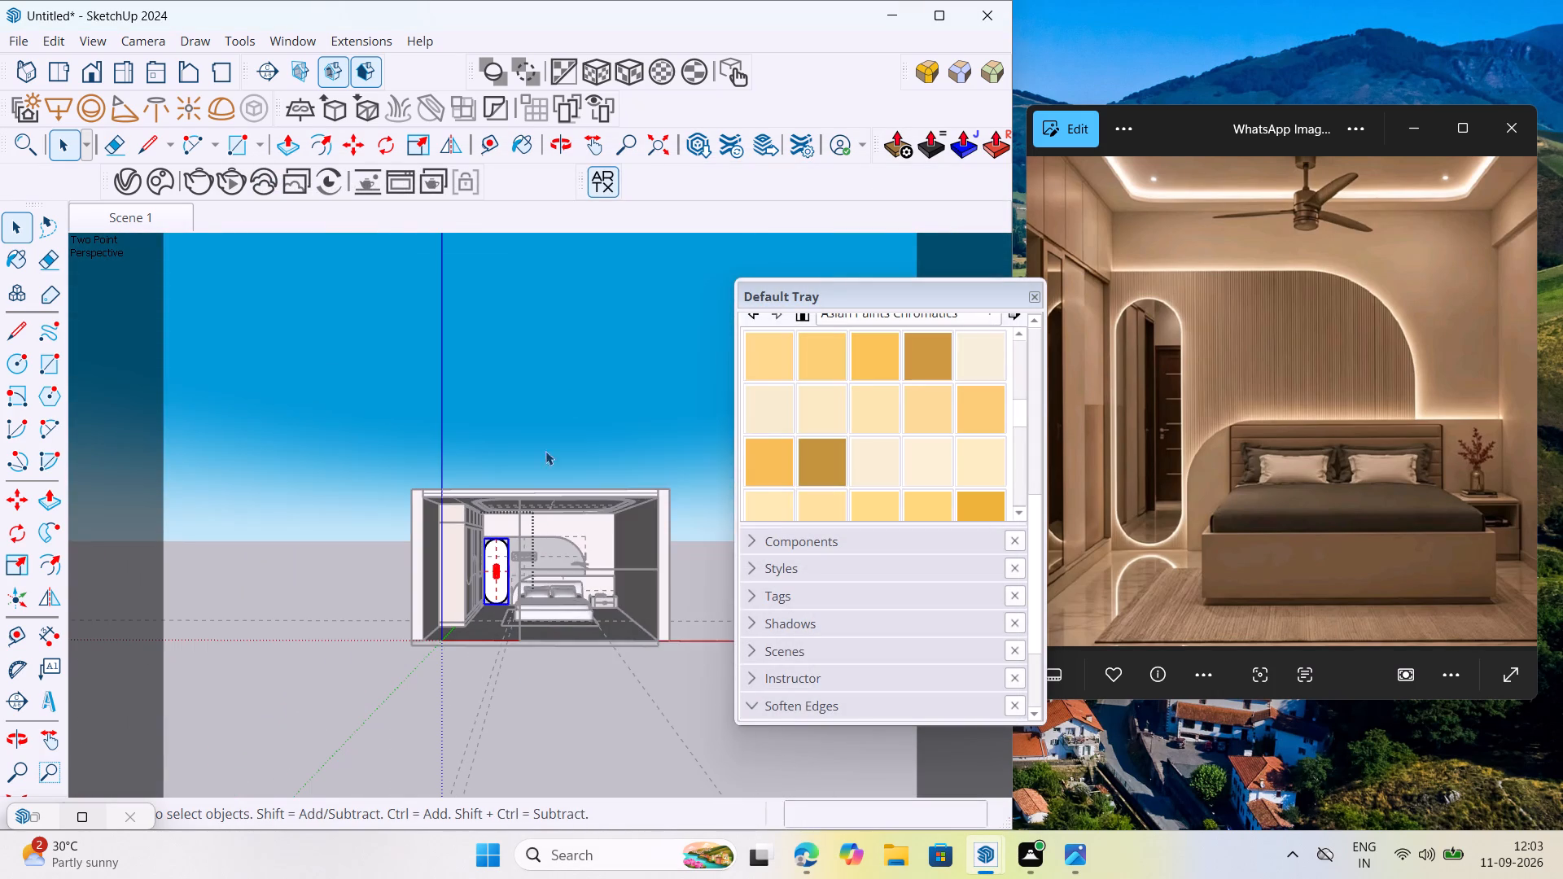
pyautogui.rightClick(576, 385)
pyautogui.click(596, 385)
pyautogui.rightClick(504, 390)
pyautogui.click(571, 317)
# Try to scale the half-width rectangle light across the room, cancel the scaling and delete that light.
pyautogui.moveTo(438, 495); pyautogui.dragTo(478, 523, button='middle')
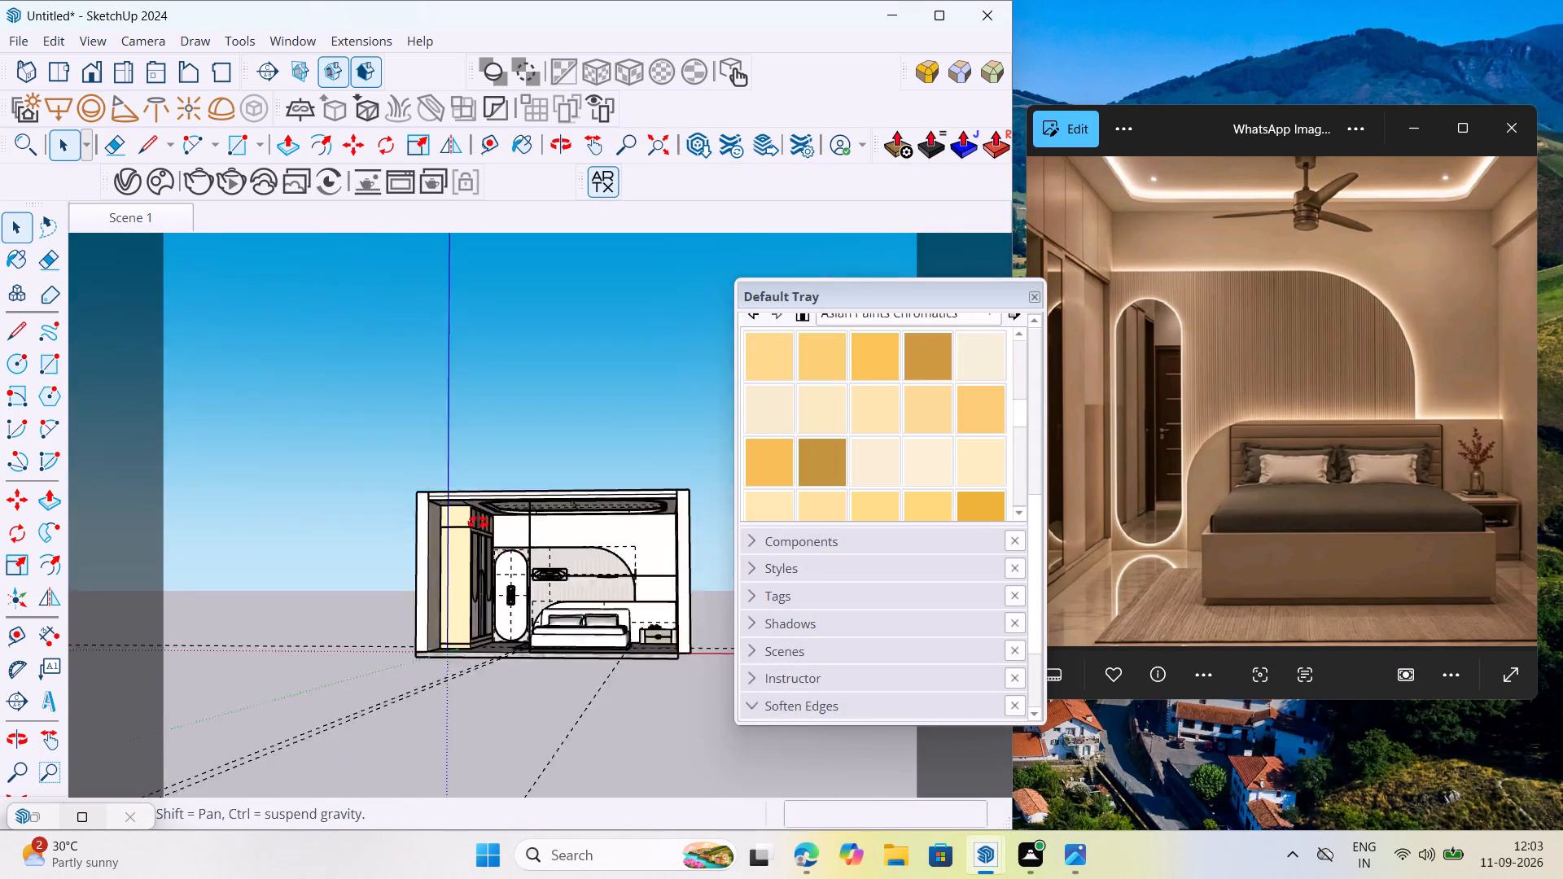
pyautogui.moveTo(478, 523); pyautogui.dragTo(532, 611, button='middle')
pyautogui.scroll(6, 498, 695)
pyautogui.scroll(3, 625, 596)
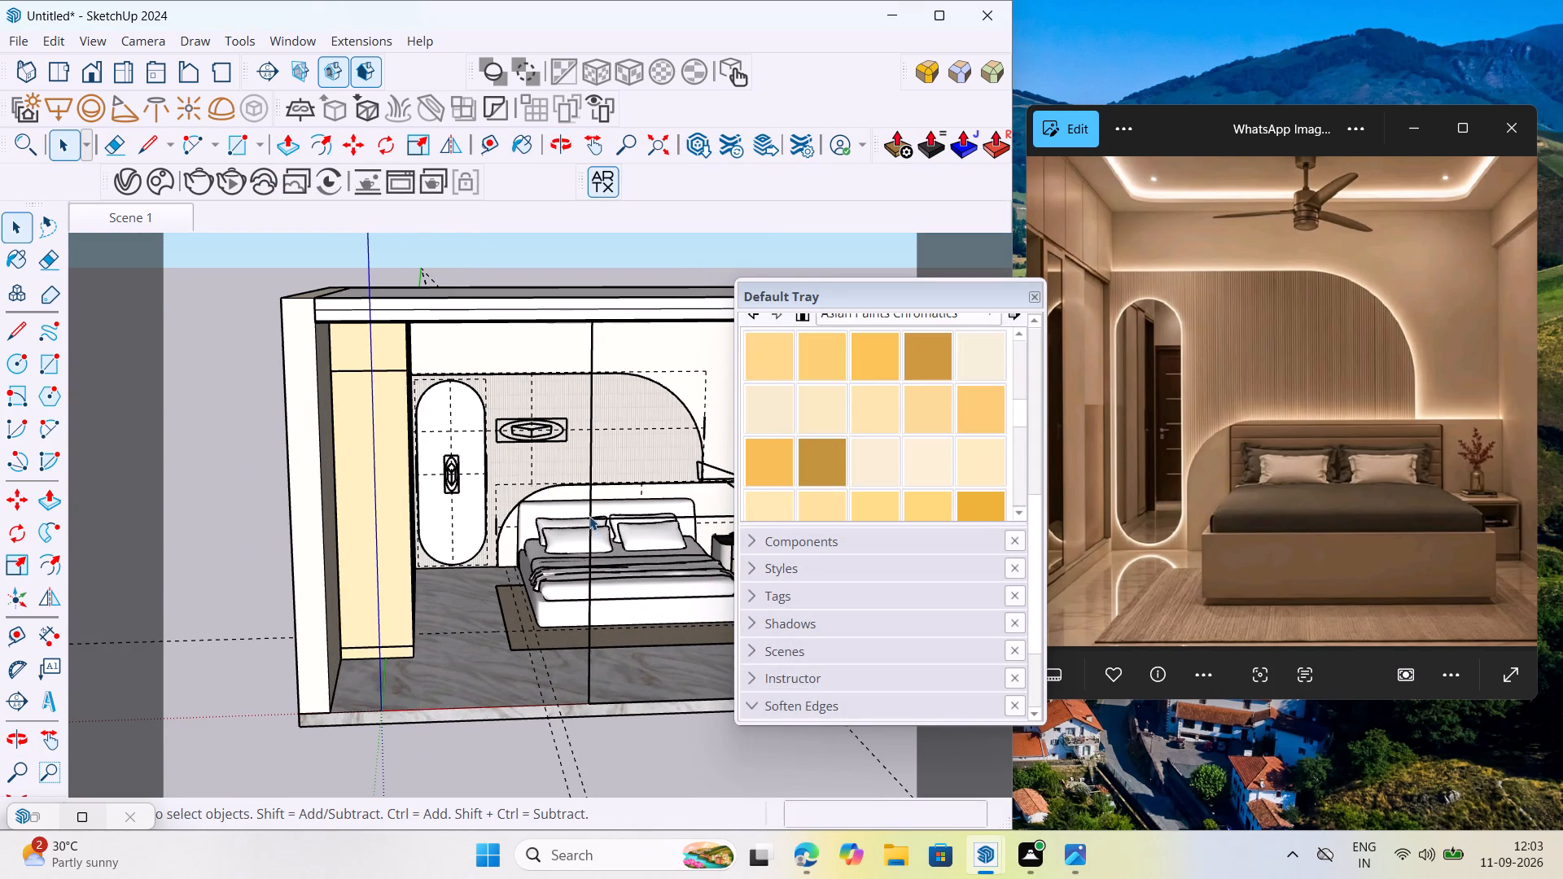
pyautogui.click(589, 516)
pyautogui.scroll(-7, 388, 576)
pyautogui.moveTo(501, 597); pyautogui.dragTo(602, 607, button='middle')
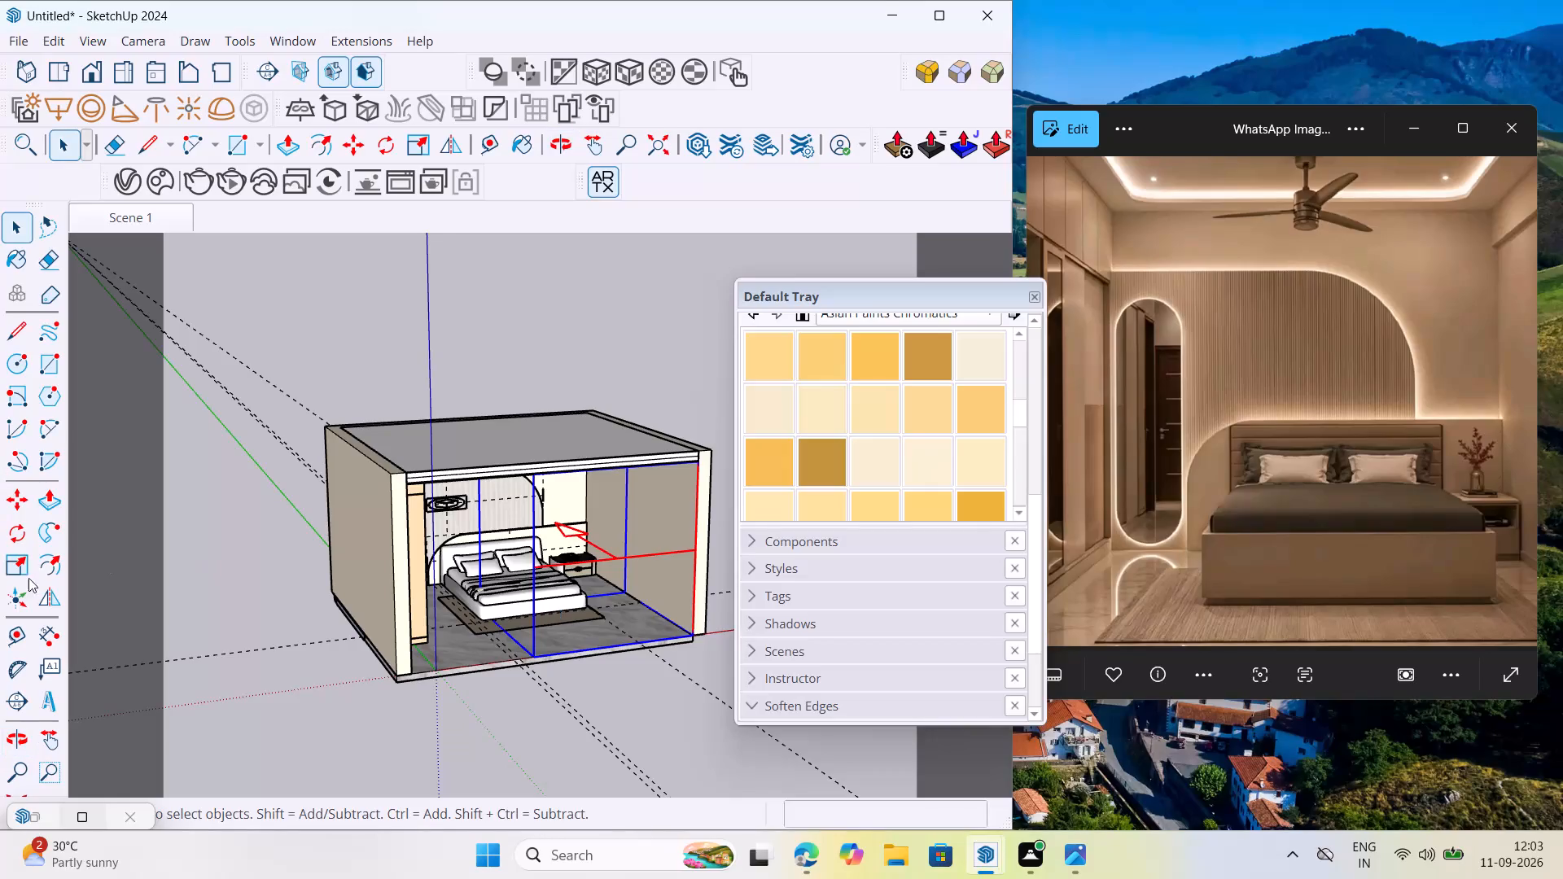
pyautogui.click(12, 556)
pyautogui.scroll(4, 537, 665)
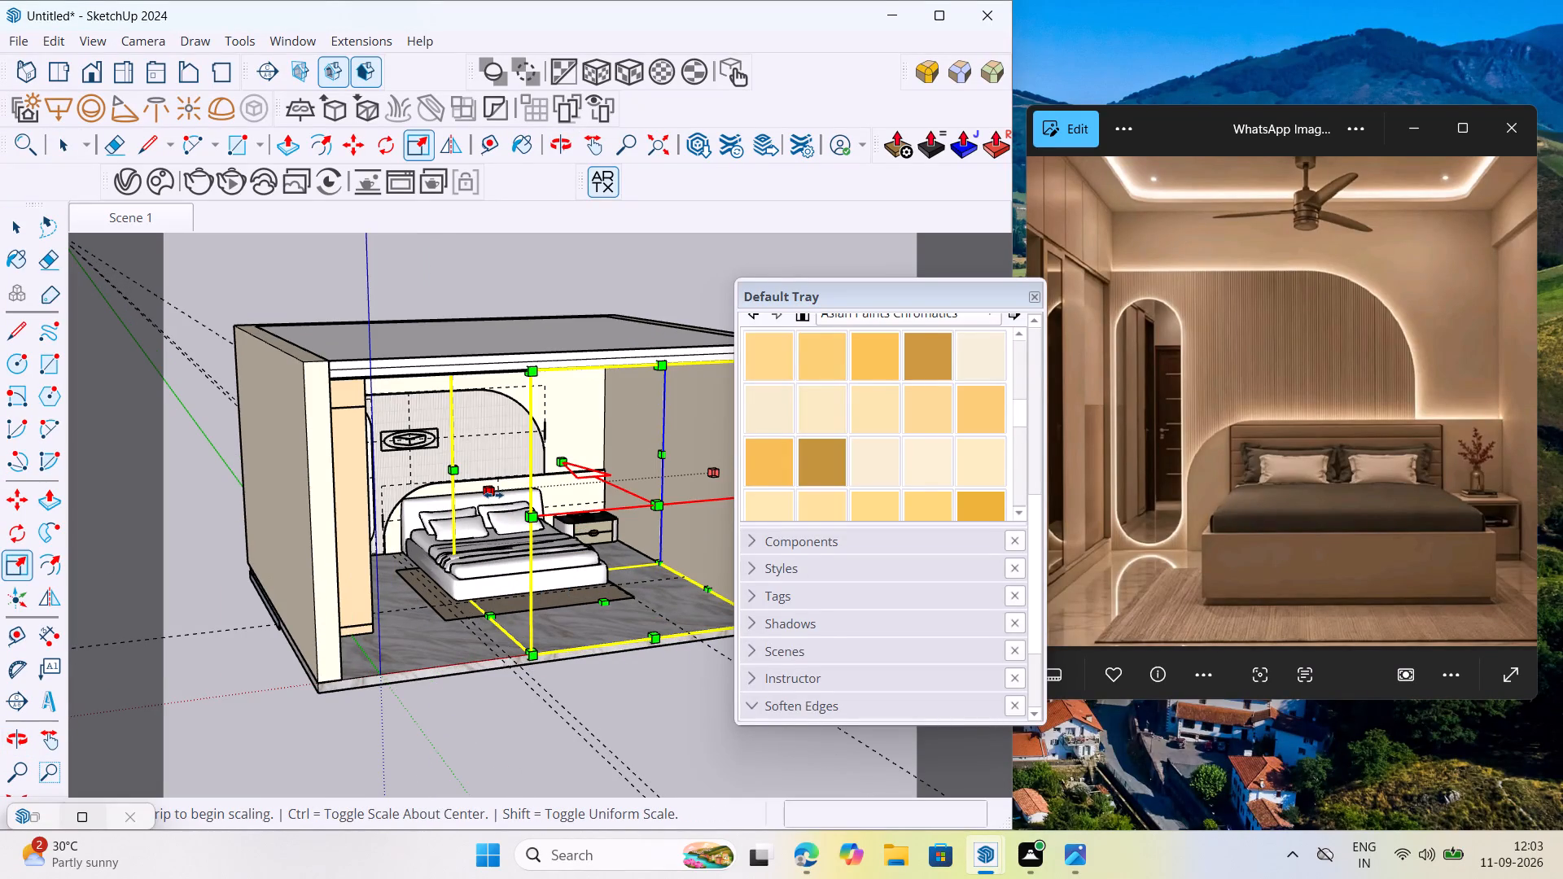
pyautogui.click(529, 509)
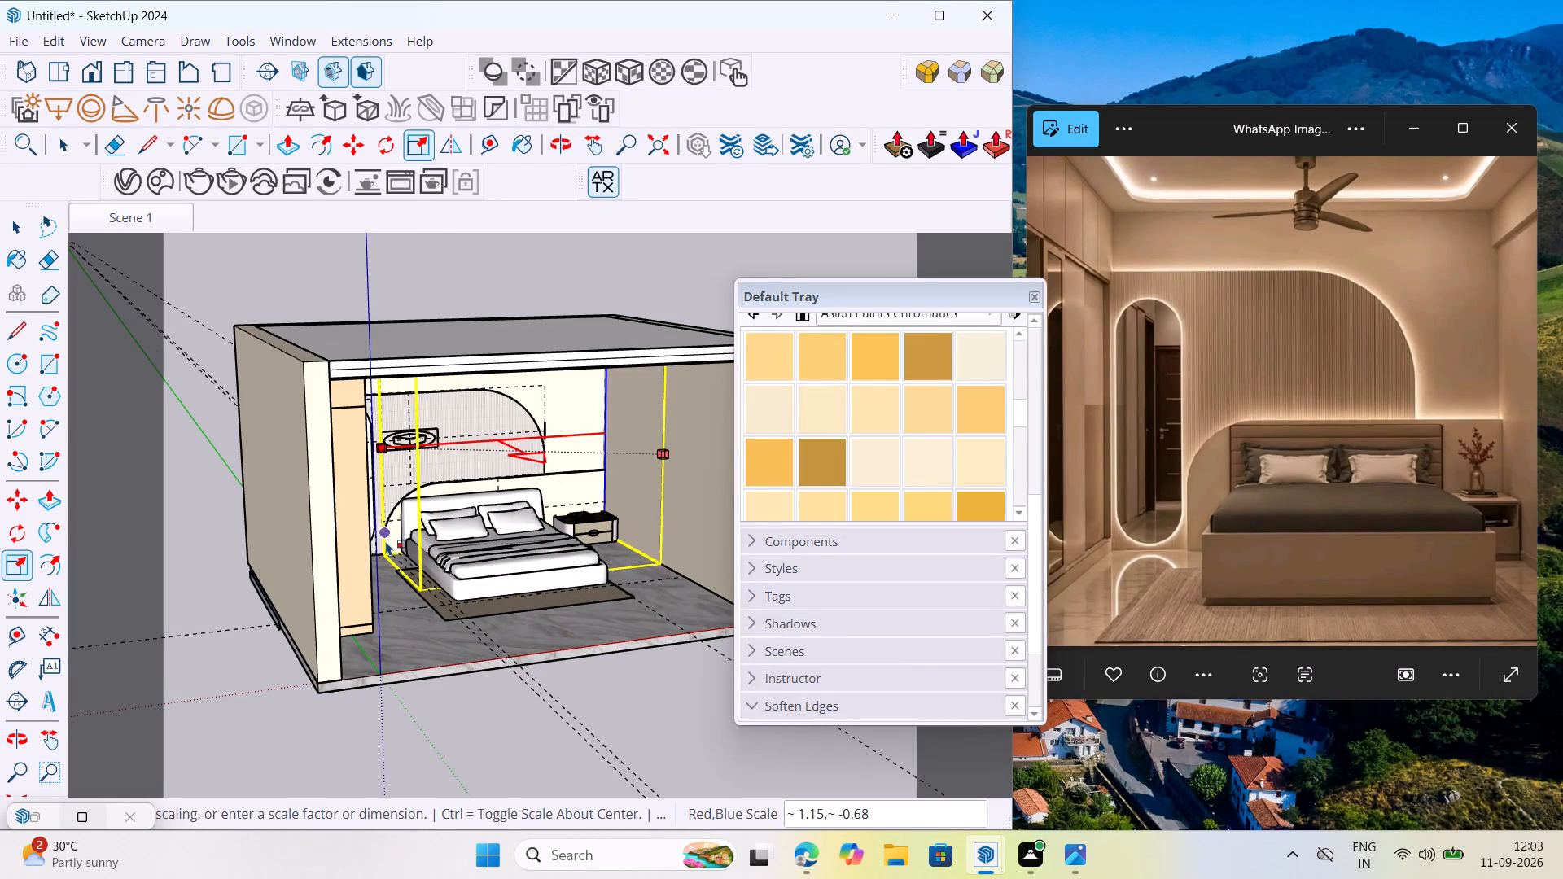
pyautogui.moveTo(387, 577); pyautogui.dragTo(297, 548, button='middle')
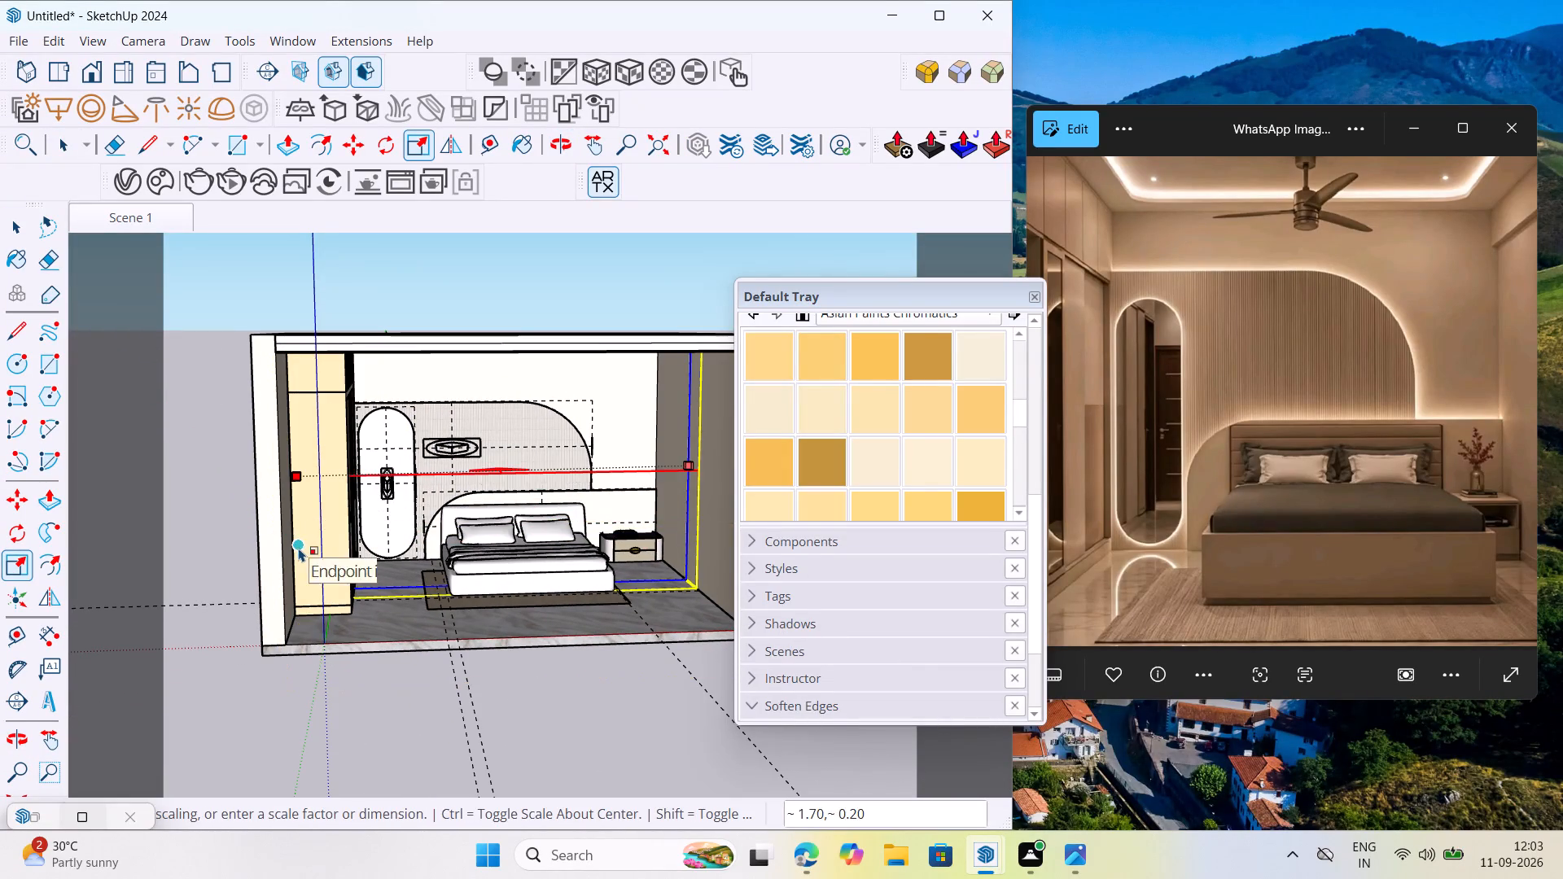
pyautogui.press('space')
pyautogui.press('Escape')
pyautogui.press('space')
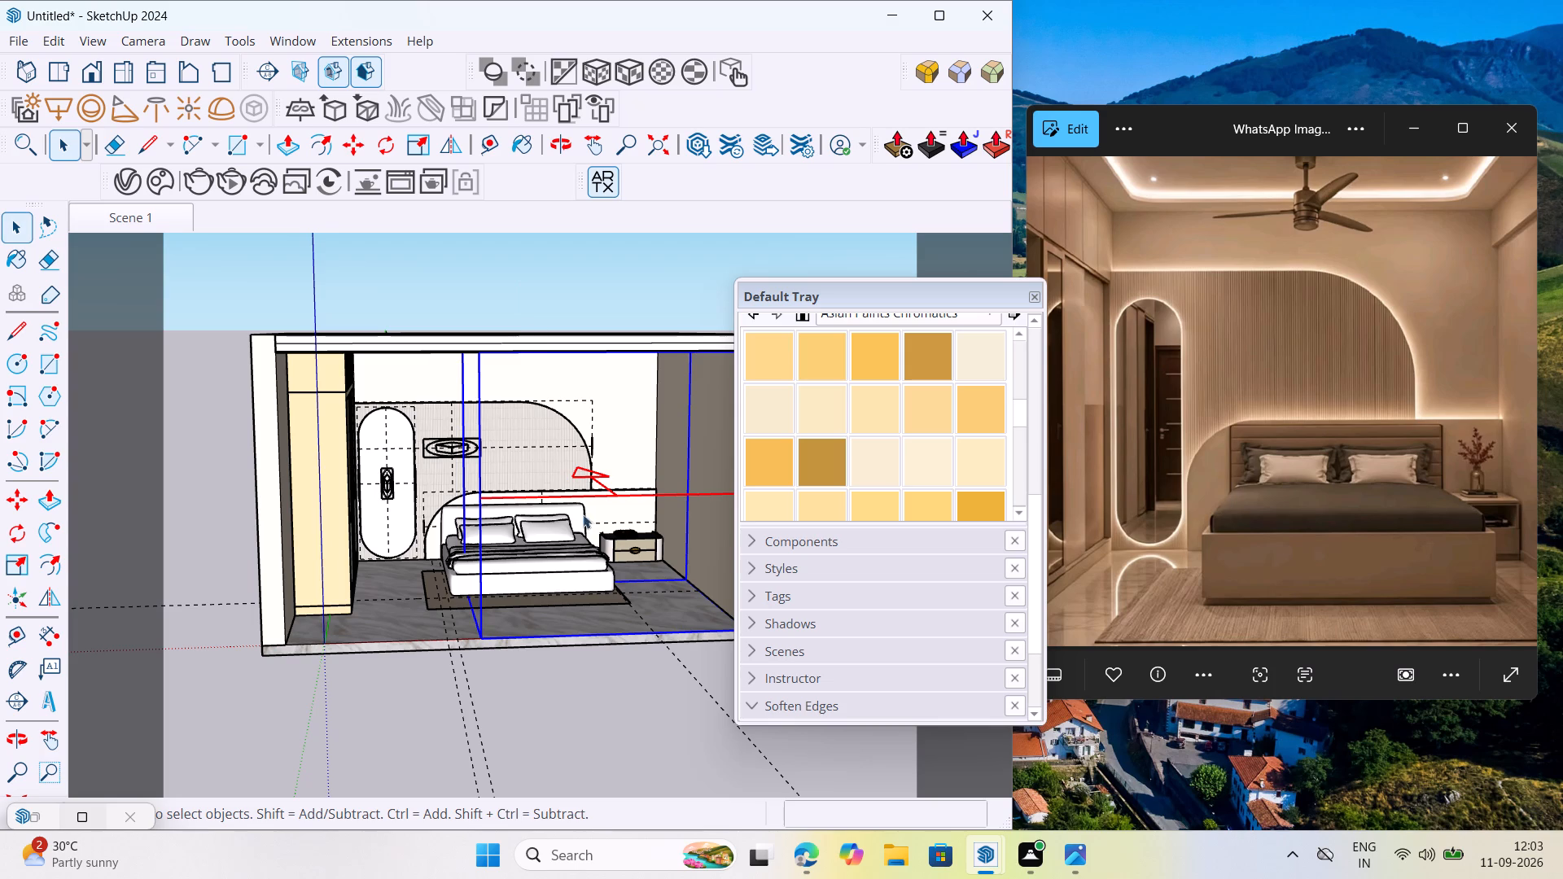
pyautogui.press('Delete')
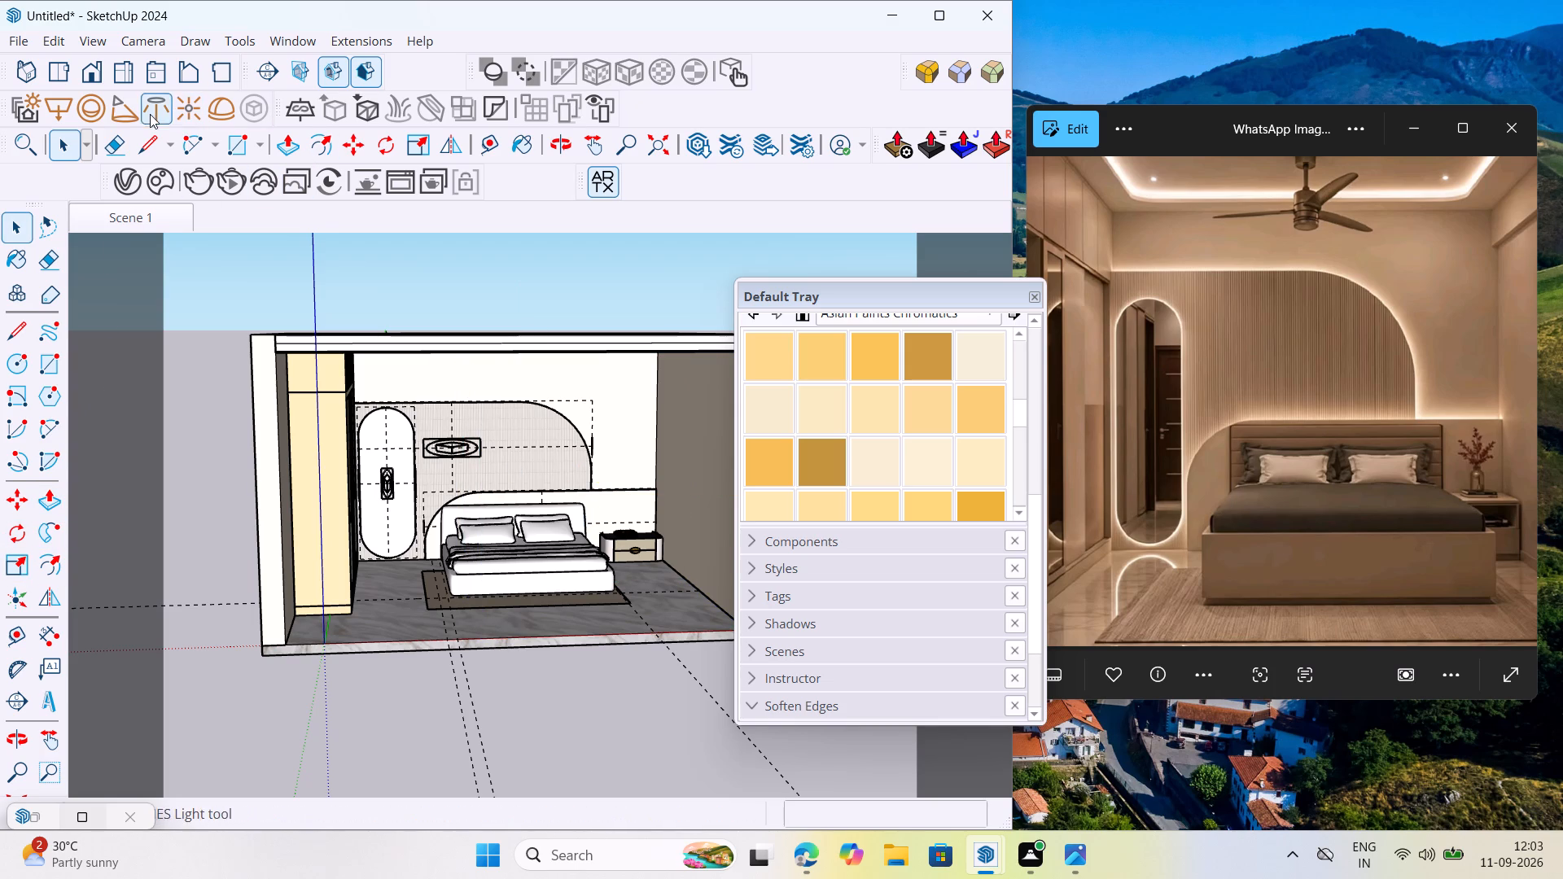
# Draw a V-Ray rectangle light about 186 by 113 across the room's open front, from the upper corner to the opposite lower corner.
pyautogui.click(64, 103)
pyautogui.scroll(-6, 94, 251)
pyautogui.moveTo(225, 408); pyautogui.dragTo(227, 408, button='middle')
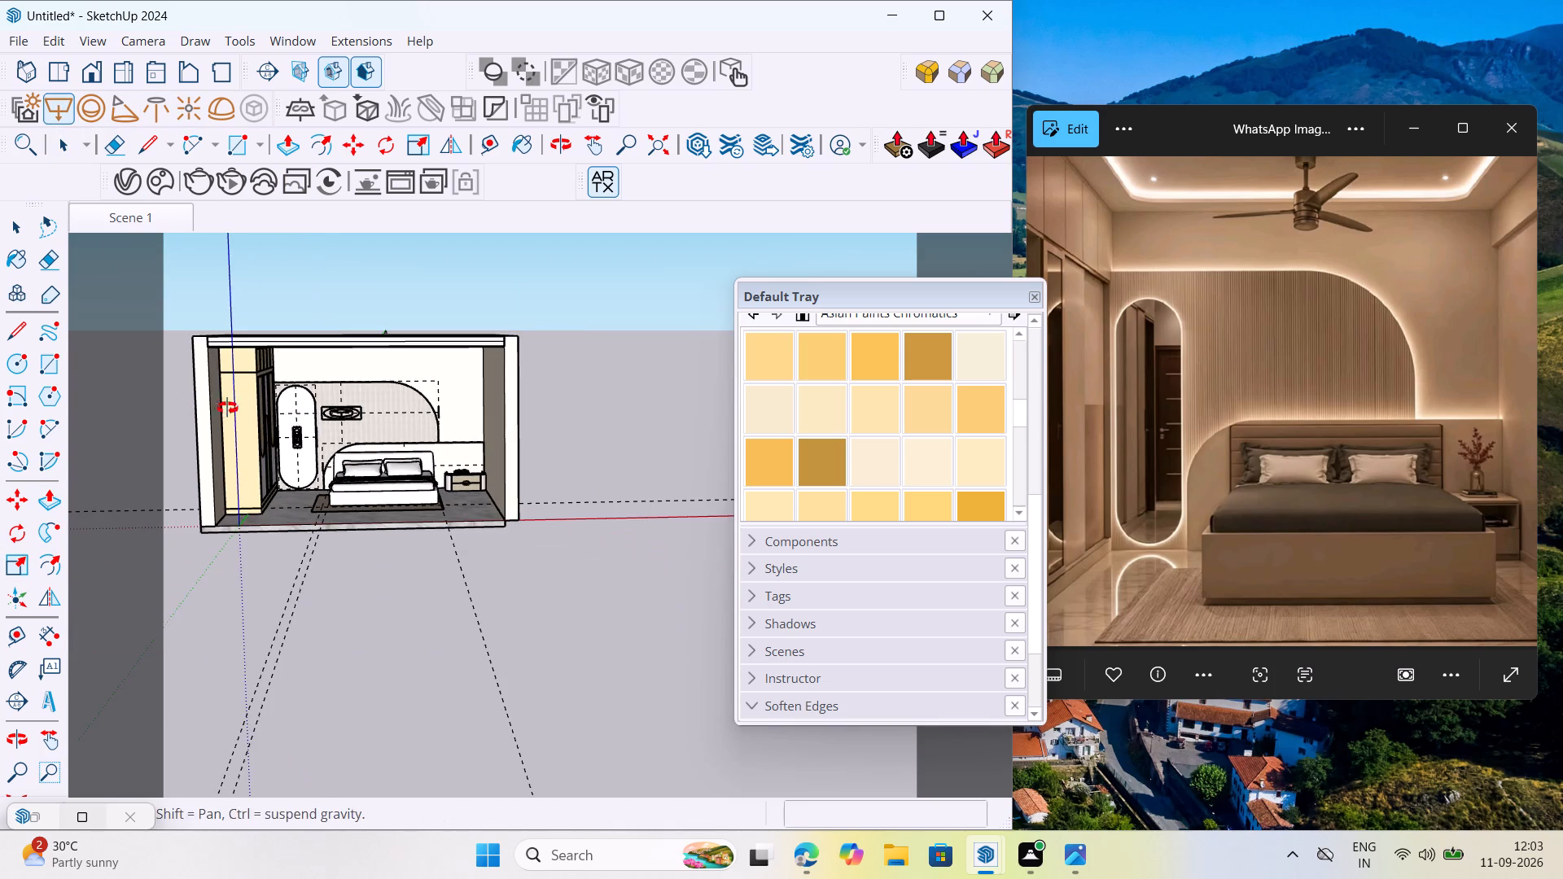
pyautogui.moveTo(227, 408); pyautogui.dragTo(245, 374, button='middle')
pyautogui.scroll(5, 228, 312)
pyautogui.scroll(-2, 228, 311)
pyautogui.scroll(11, 228, 311)
pyautogui.click(194, 365)
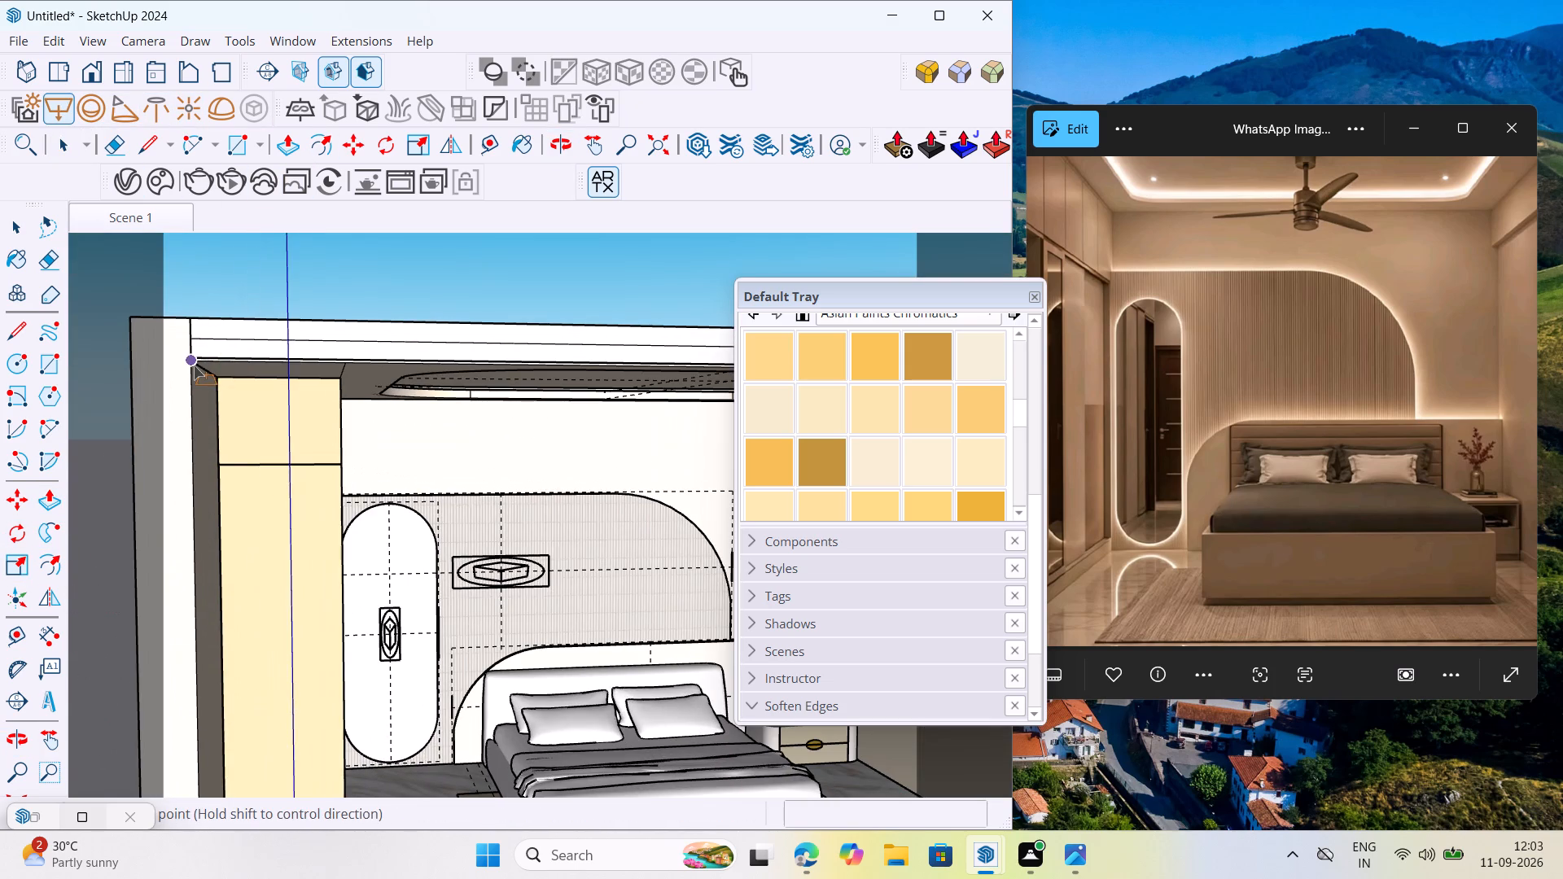
pyautogui.scroll(-13, 248, 466)
pyautogui.scroll(10, 419, 552)
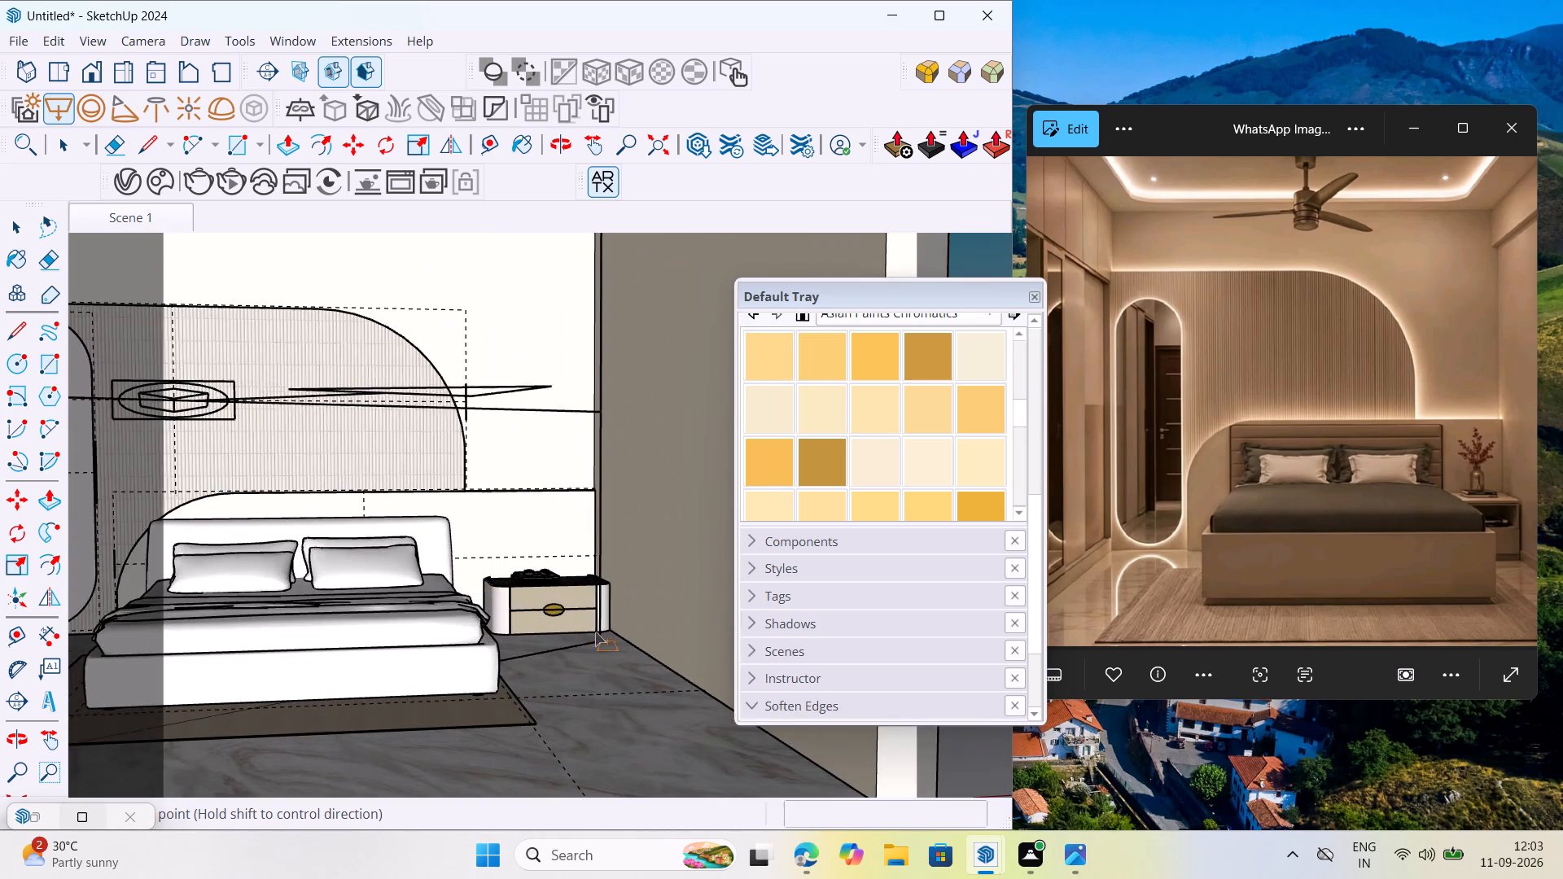
pyautogui.scroll(-7, 427, 601)
pyautogui.click(604, 689)
# Flip the new rectangle light with Scale along its facing direction so that it shines into the room.
pyautogui.scroll(-7, 628, 673)
pyautogui.scroll(1, 564, 689)
pyautogui.moveTo(564, 689); pyautogui.dragTo(552, 776, button='middle')
pyautogui.press('space')
pyautogui.click(458, 665)
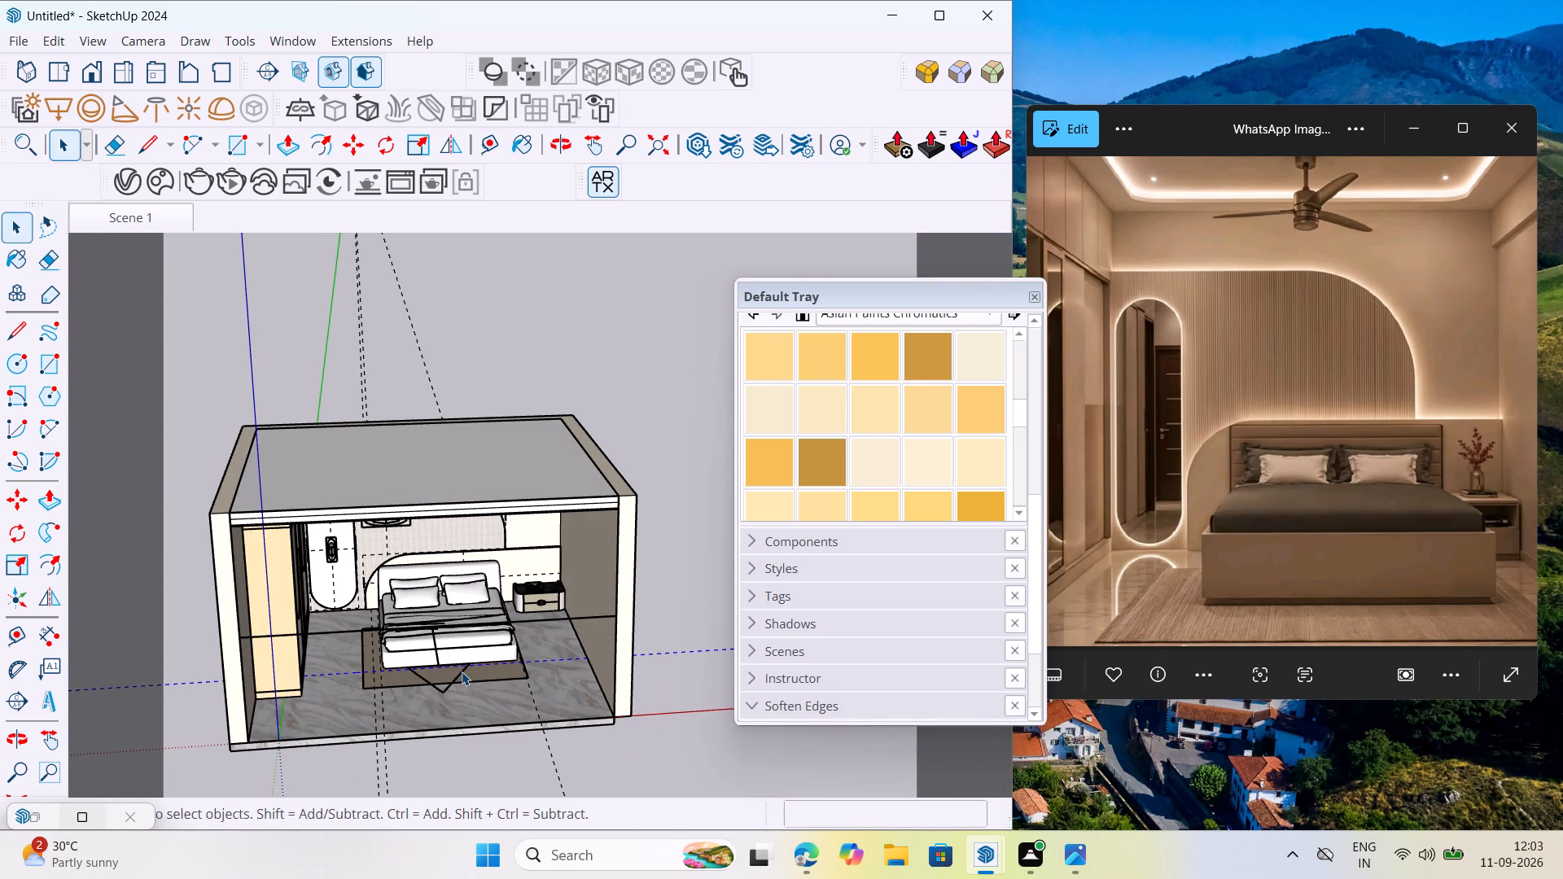
pyautogui.click(462, 671)
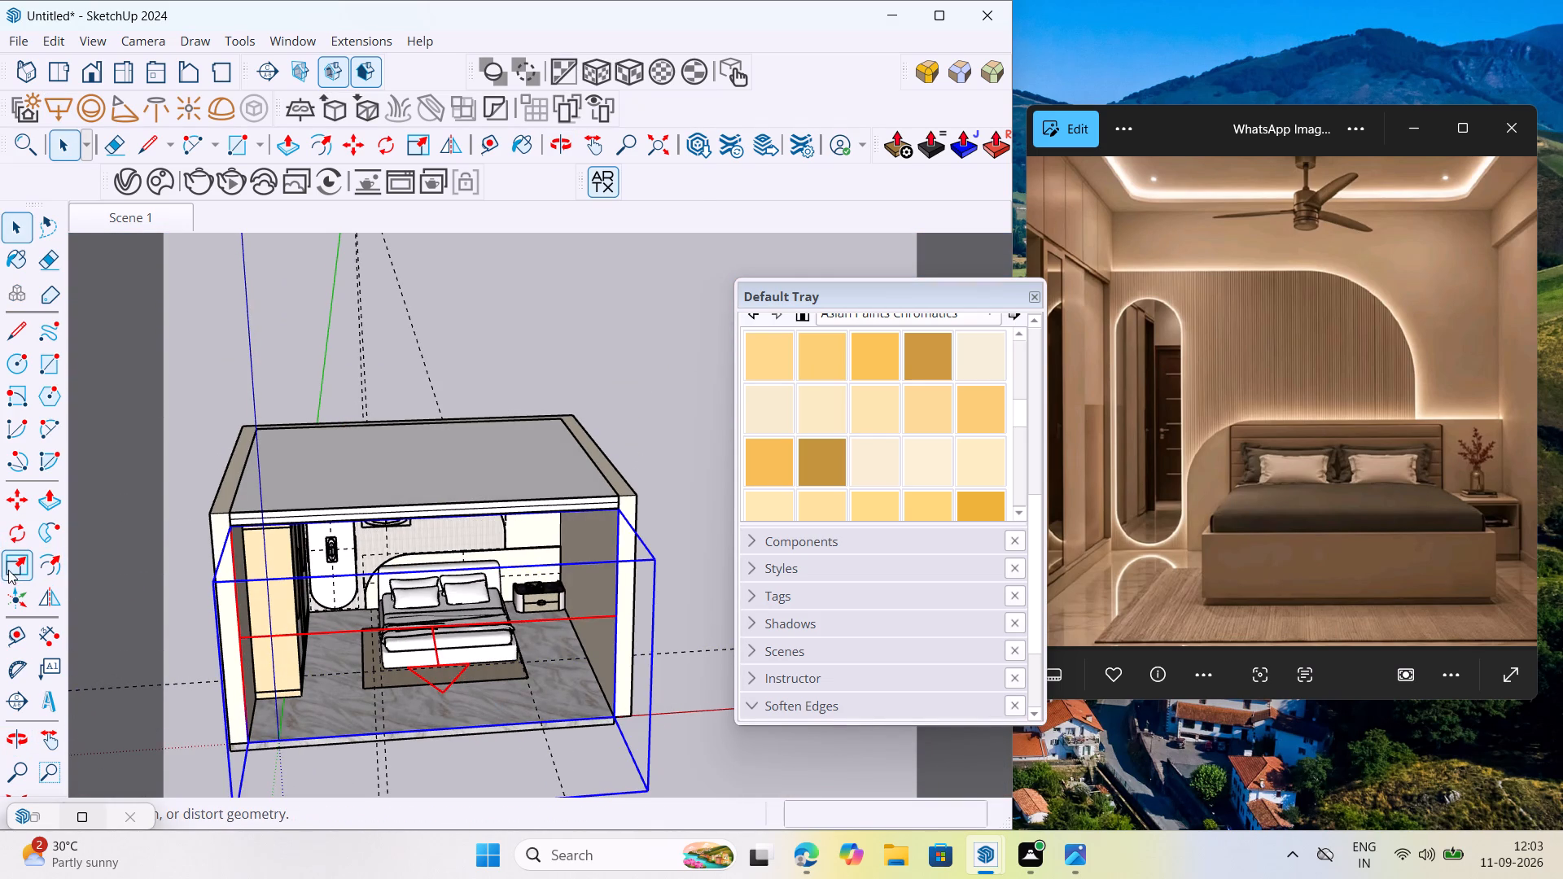
pyautogui.click(8, 570)
pyautogui.scroll(3, 479, 664)
pyautogui.click(435, 711)
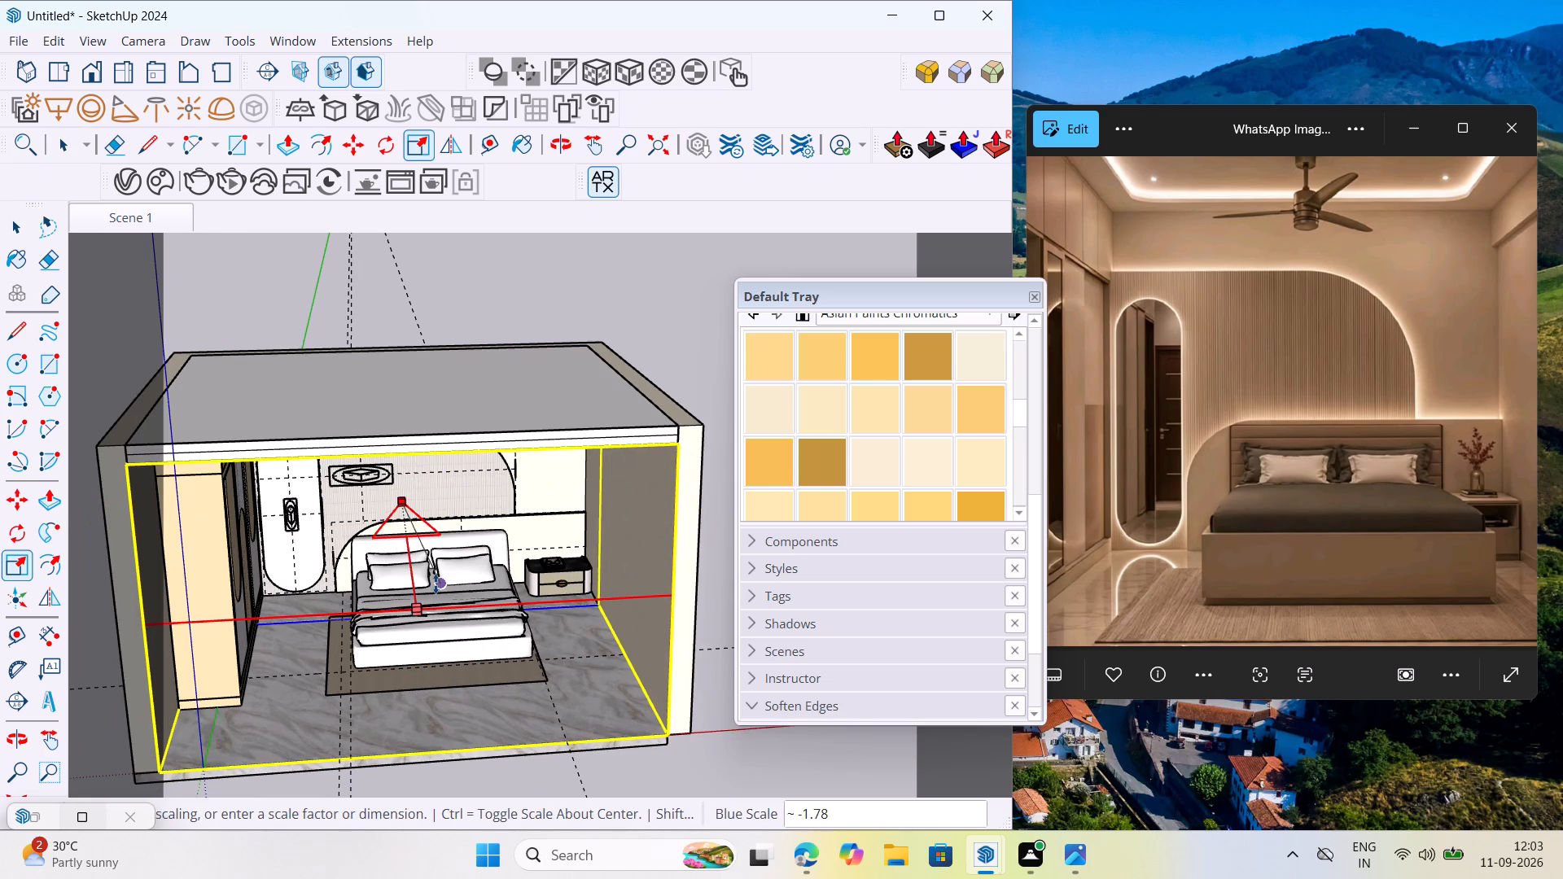
pyautogui.click(436, 584)
pyautogui.scroll(-4, 436, 582)
pyautogui.scroll(1, 458, 637)
pyautogui.moveTo(458, 637); pyautogui.dragTo(437, 580, button='middle')
pyautogui.press('space')
pyautogui.click(662, 297)
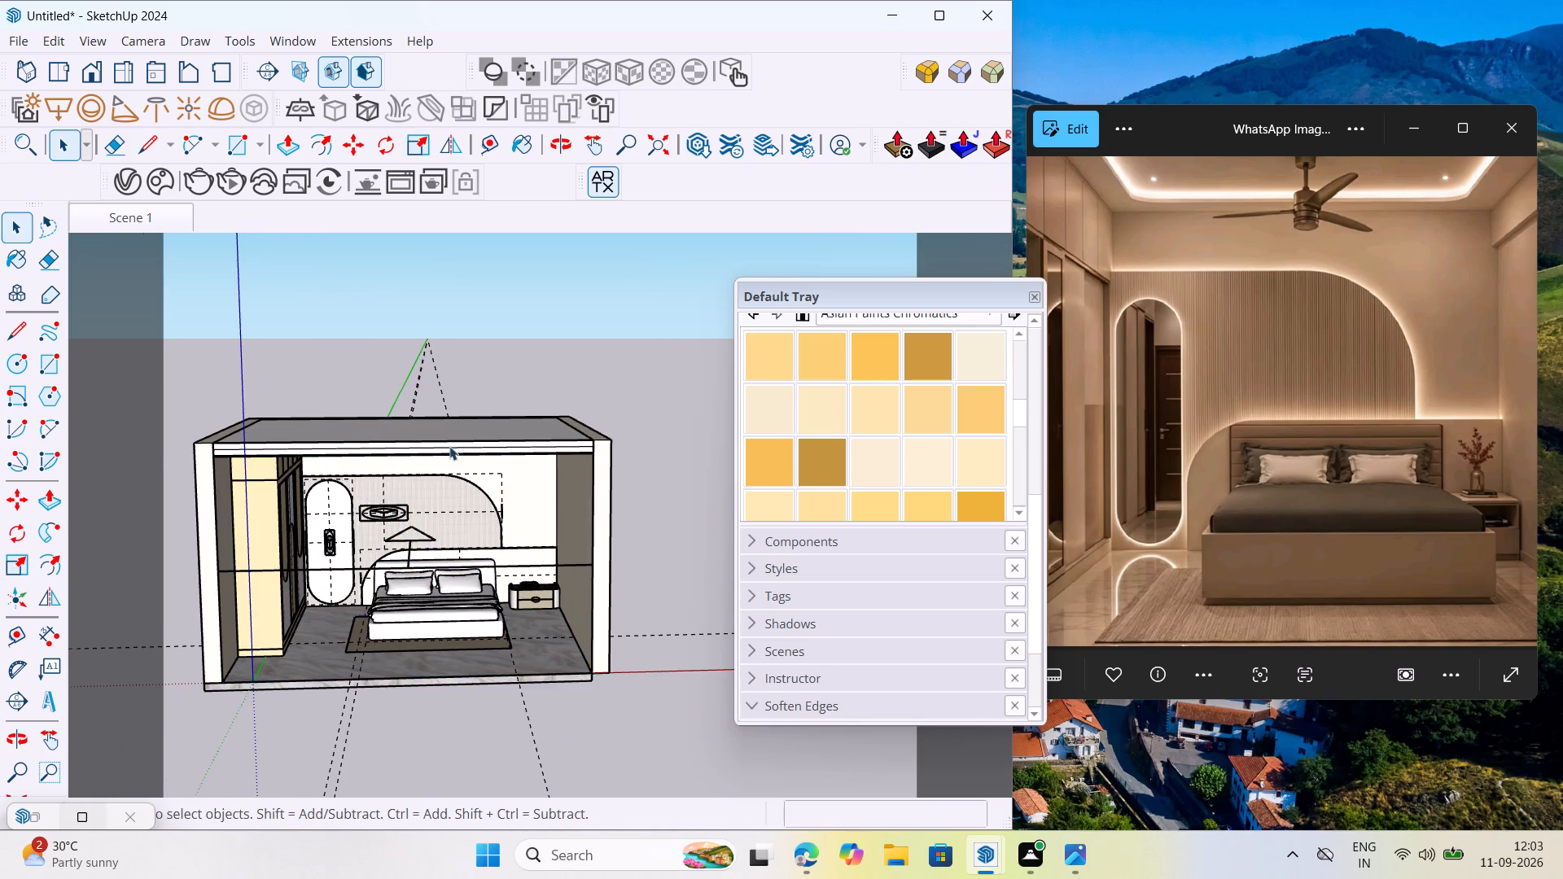
# Restore the Scene 1 camera view and start an interactive V-Ray render.
pyautogui.scroll(6, 435, 456)
pyautogui.scroll(-7, 418, 486)
pyautogui.moveTo(431, 450); pyautogui.dragTo(449, 389, button='middle')
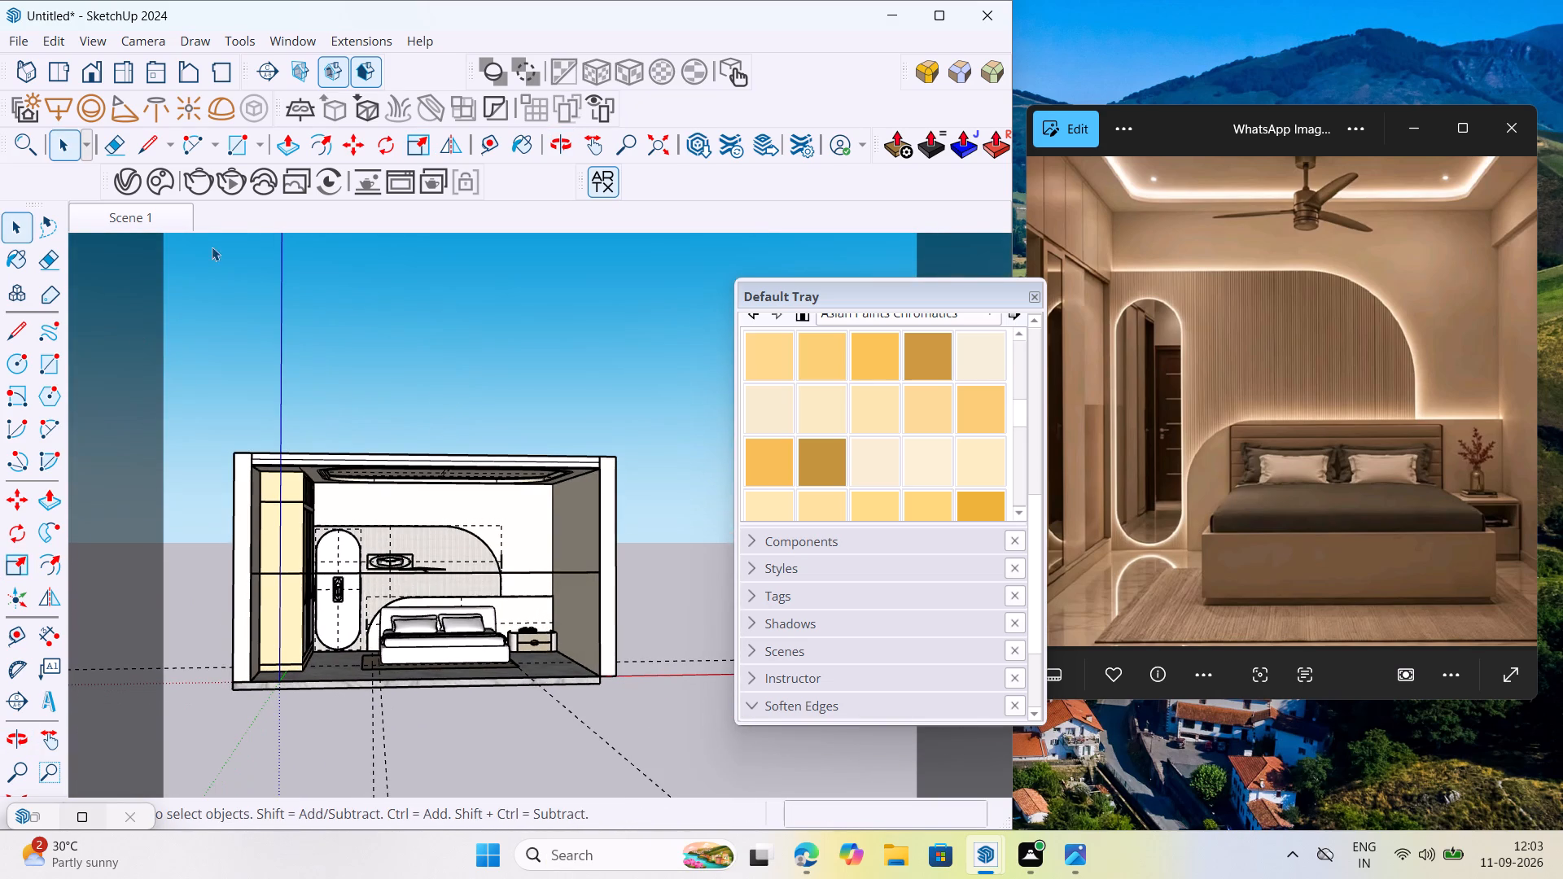
pyautogui.click(121, 212)
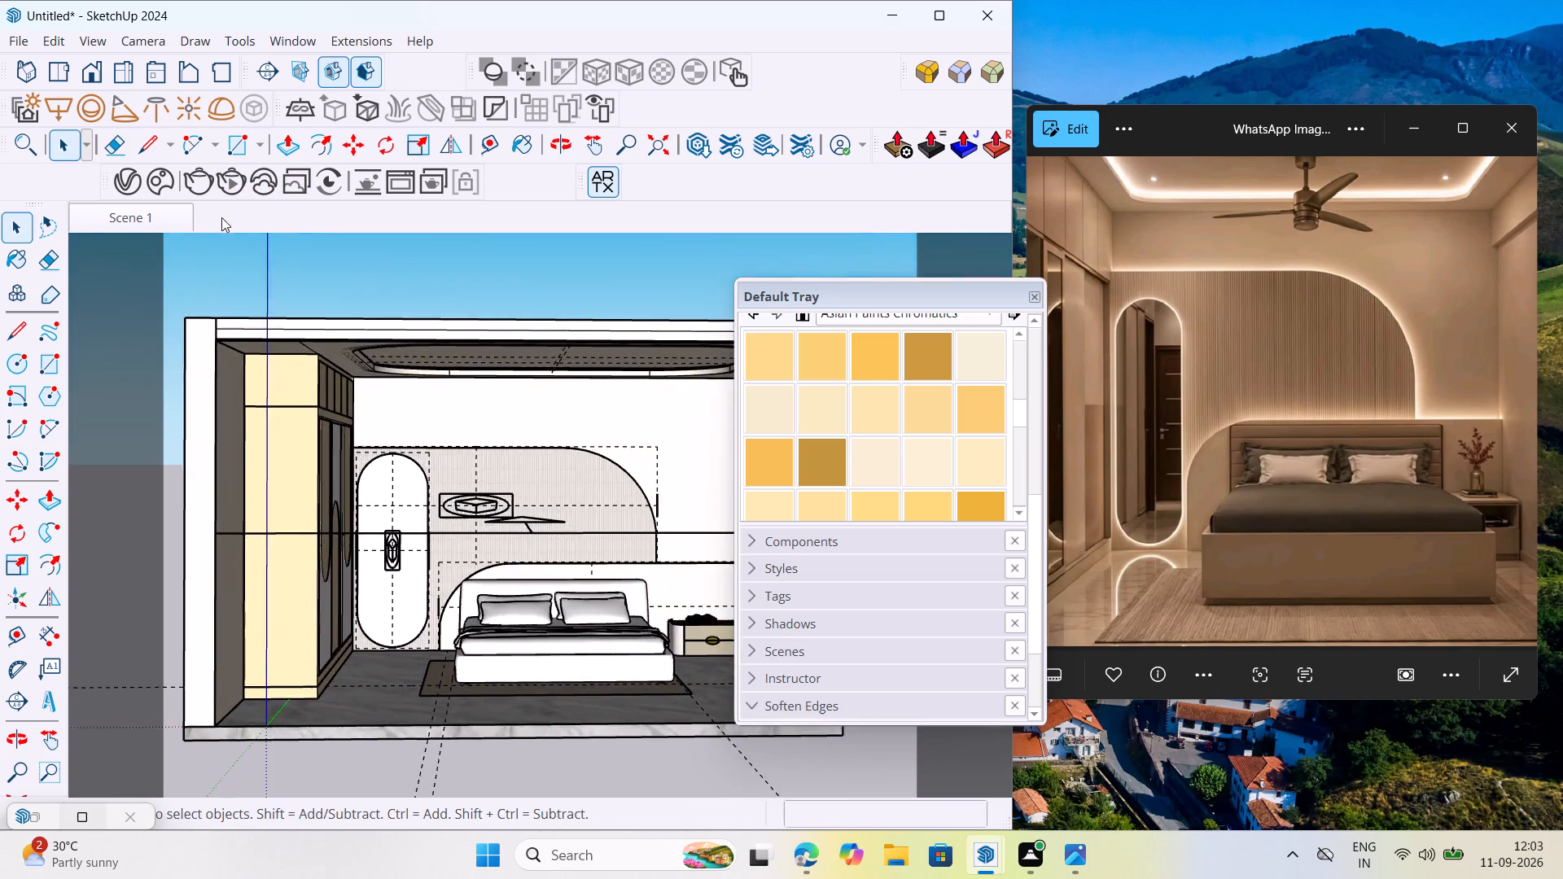
pyautogui.click(230, 183)
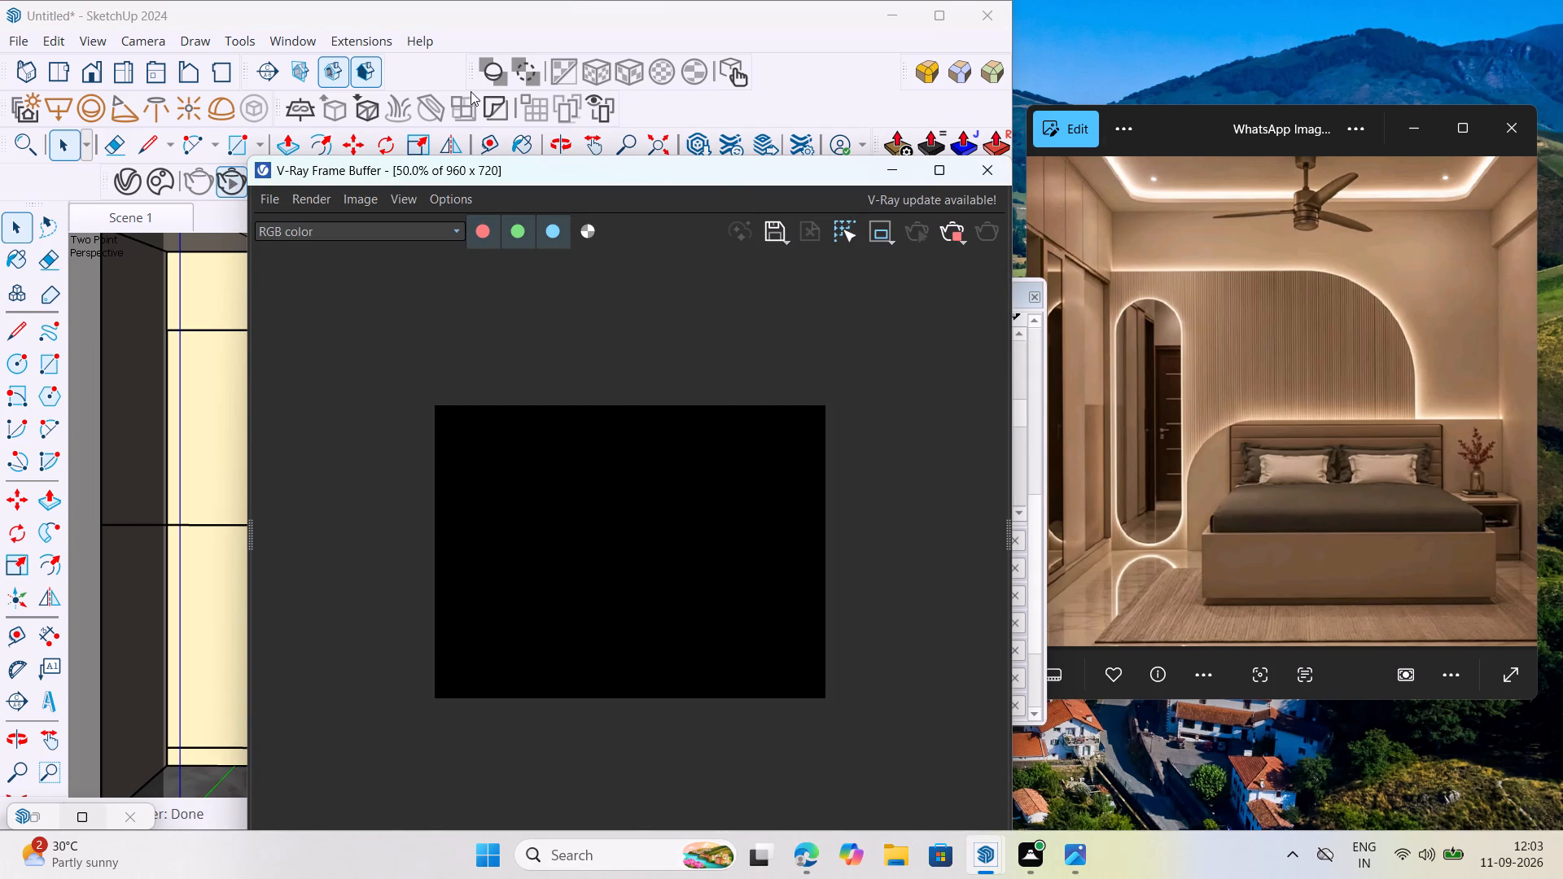
# Permanently delete the unused Rectangle Light asset from the V-Ray lights.
pyautogui.click(128, 186)
pyautogui.moveTo(498, 349); pyautogui.dragTo(755, 160)
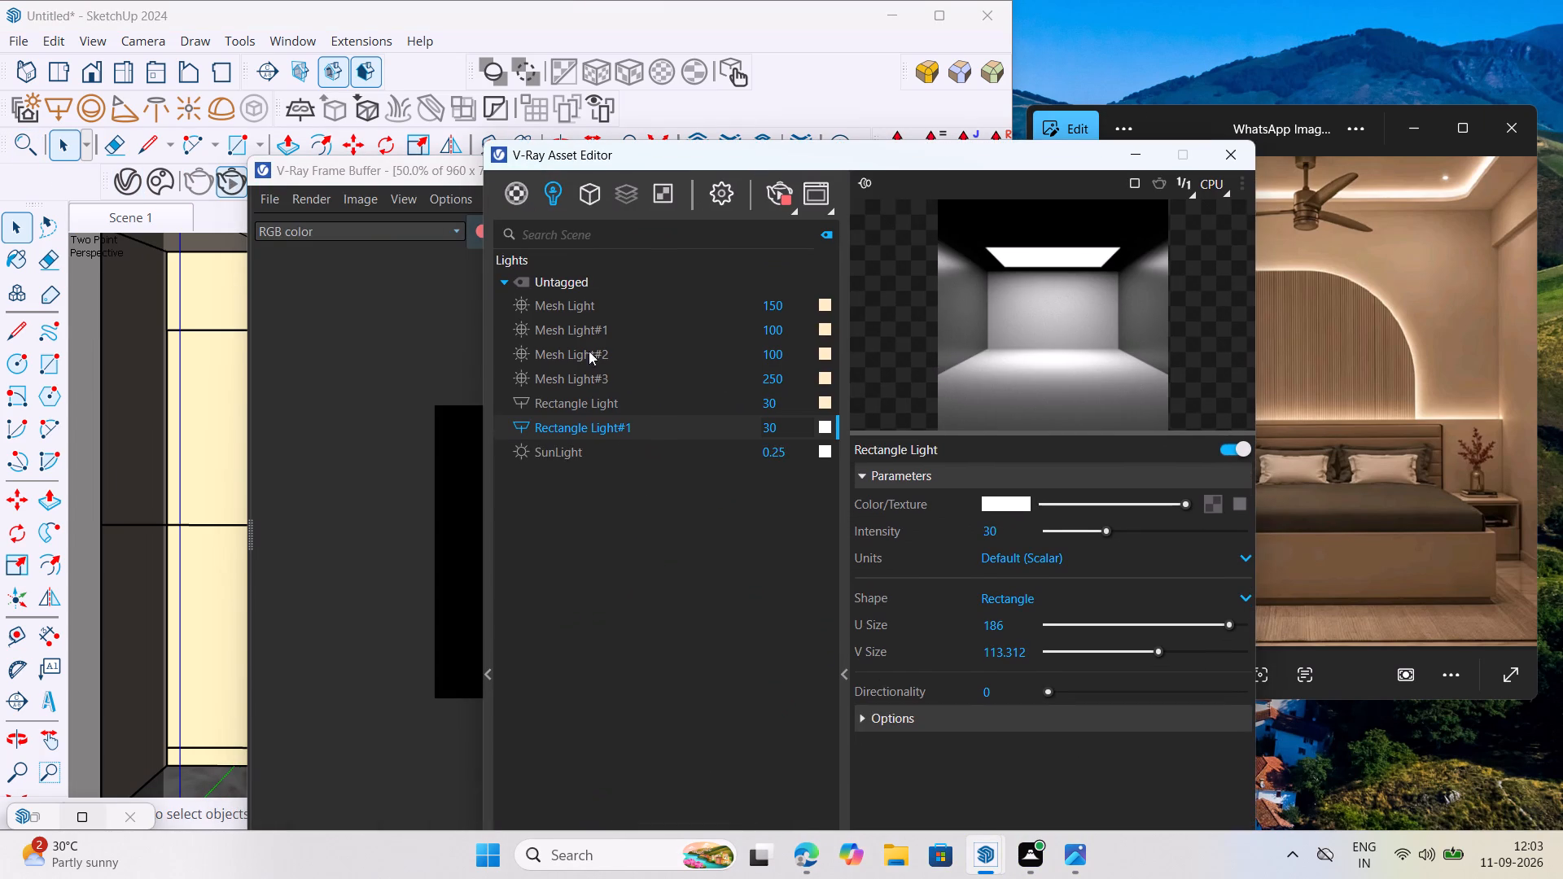
pyautogui.click(665, 397)
pyautogui.press('Delete')
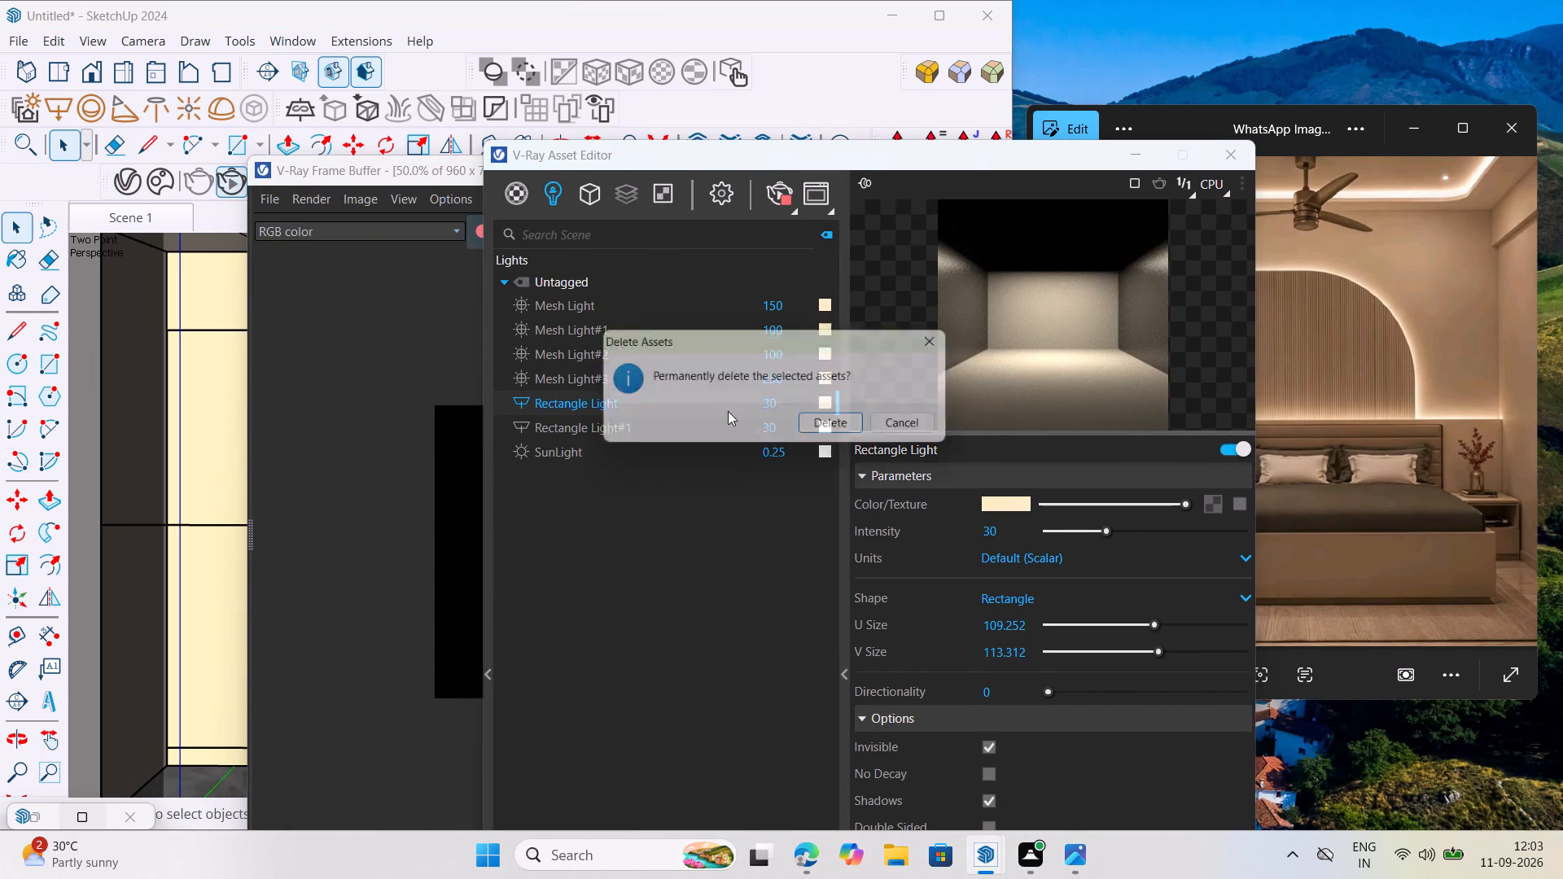
pyautogui.click(831, 431)
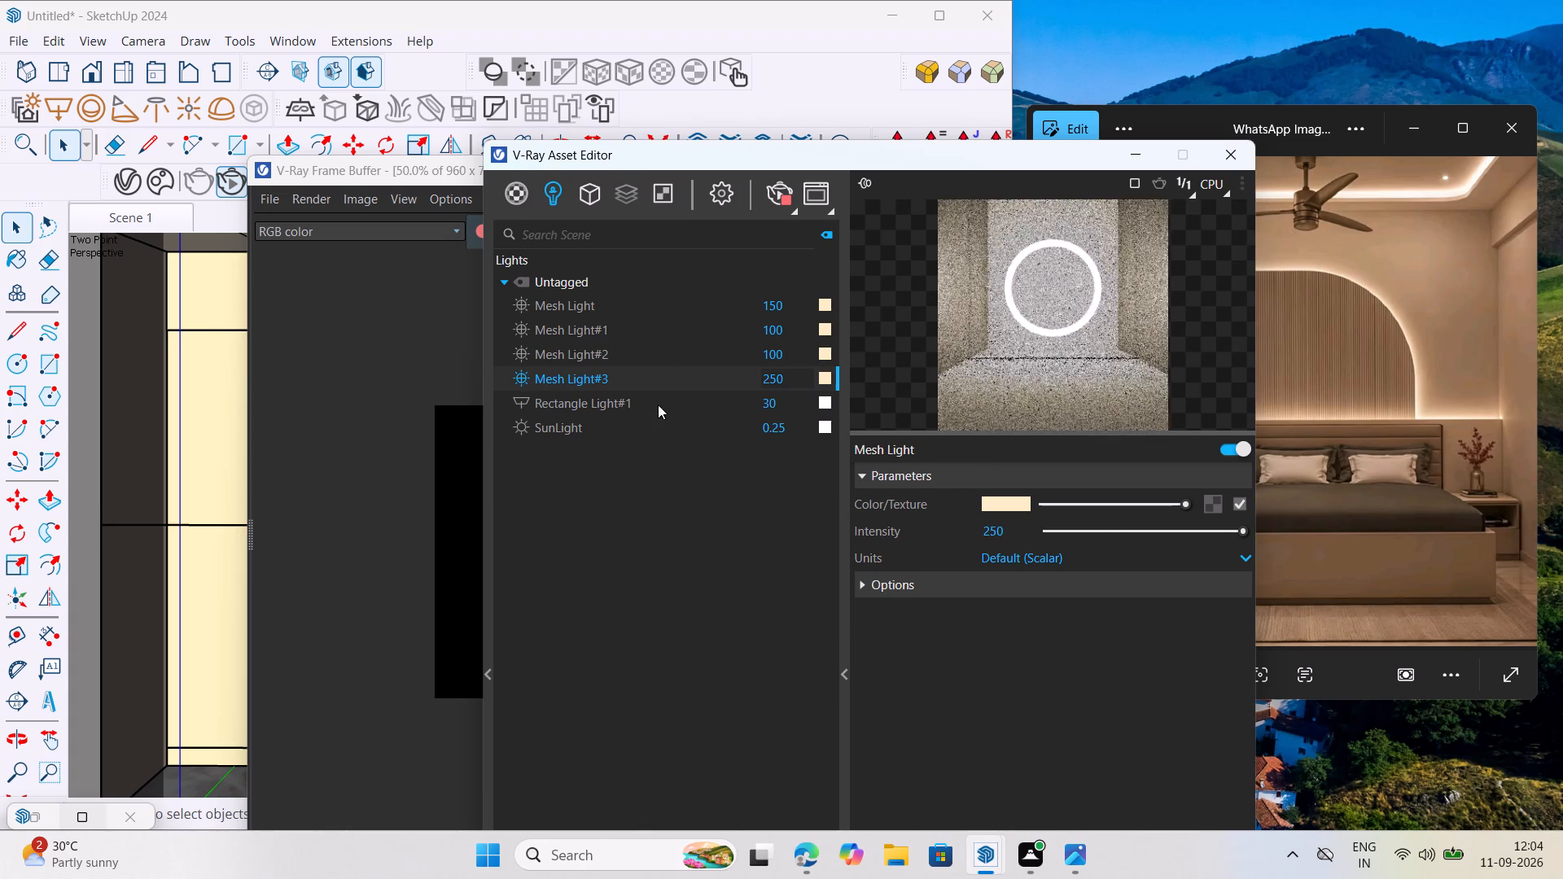
# Make Rectangle Light#1 invisible in its light options.
pyautogui.click(658, 404)
pyautogui.click(987, 720)
pyautogui.click(992, 750)
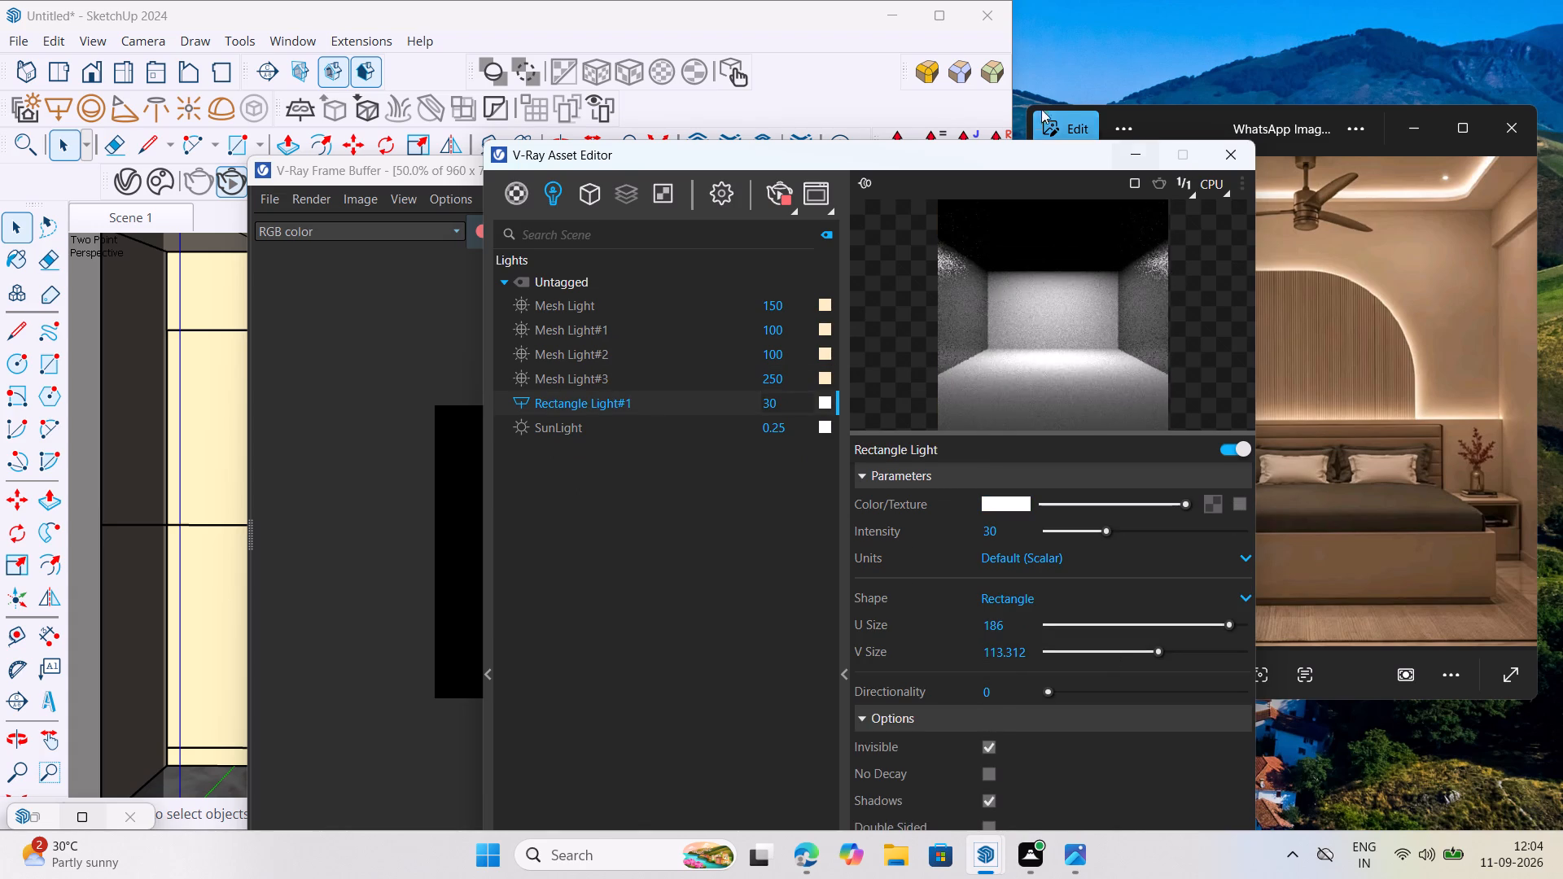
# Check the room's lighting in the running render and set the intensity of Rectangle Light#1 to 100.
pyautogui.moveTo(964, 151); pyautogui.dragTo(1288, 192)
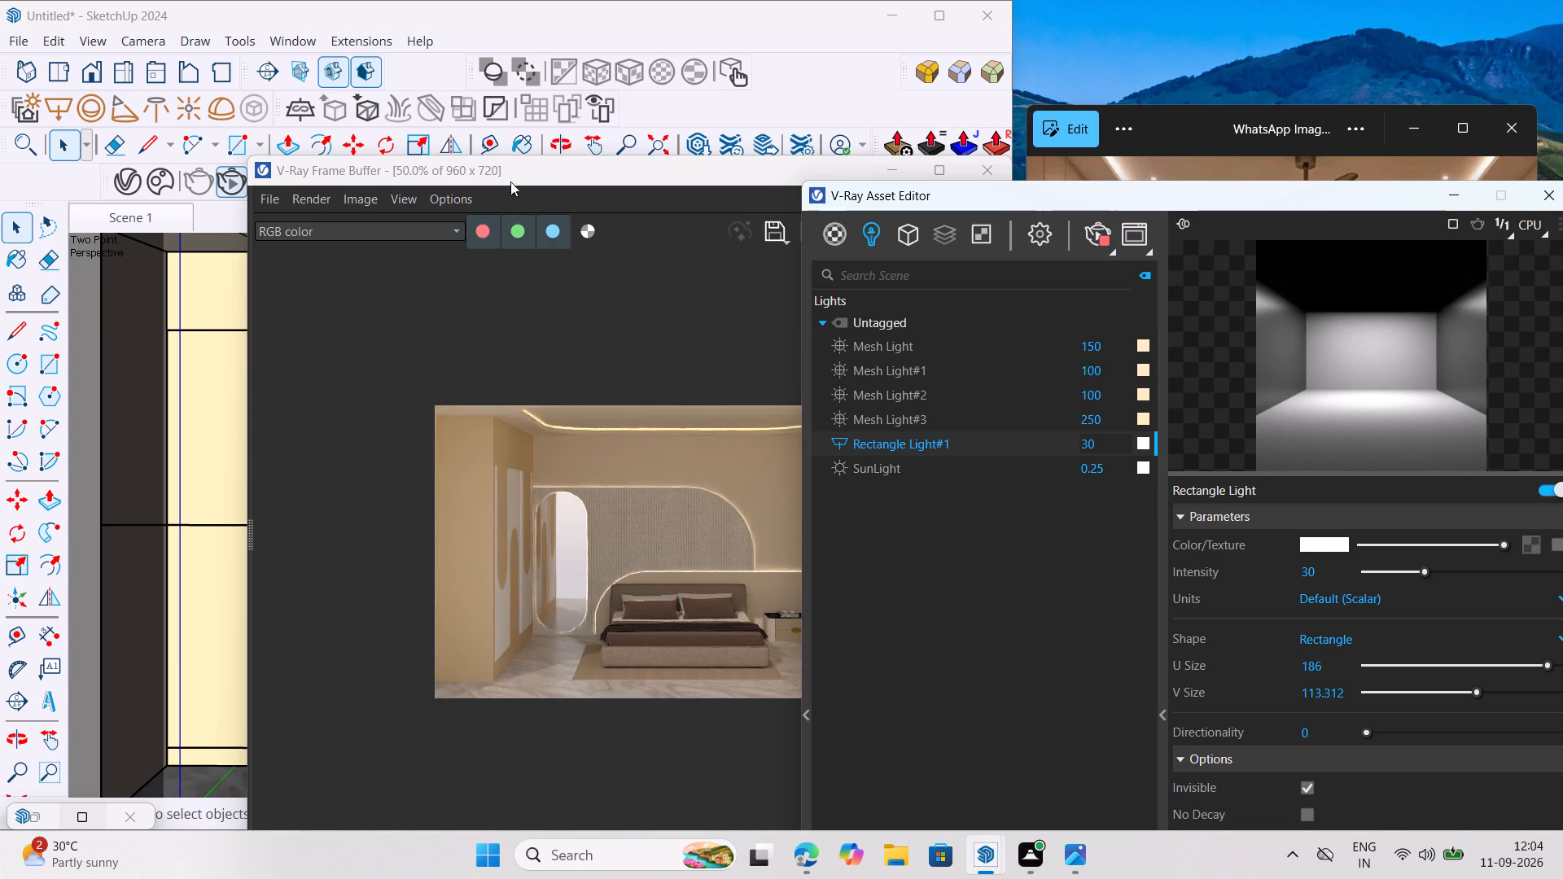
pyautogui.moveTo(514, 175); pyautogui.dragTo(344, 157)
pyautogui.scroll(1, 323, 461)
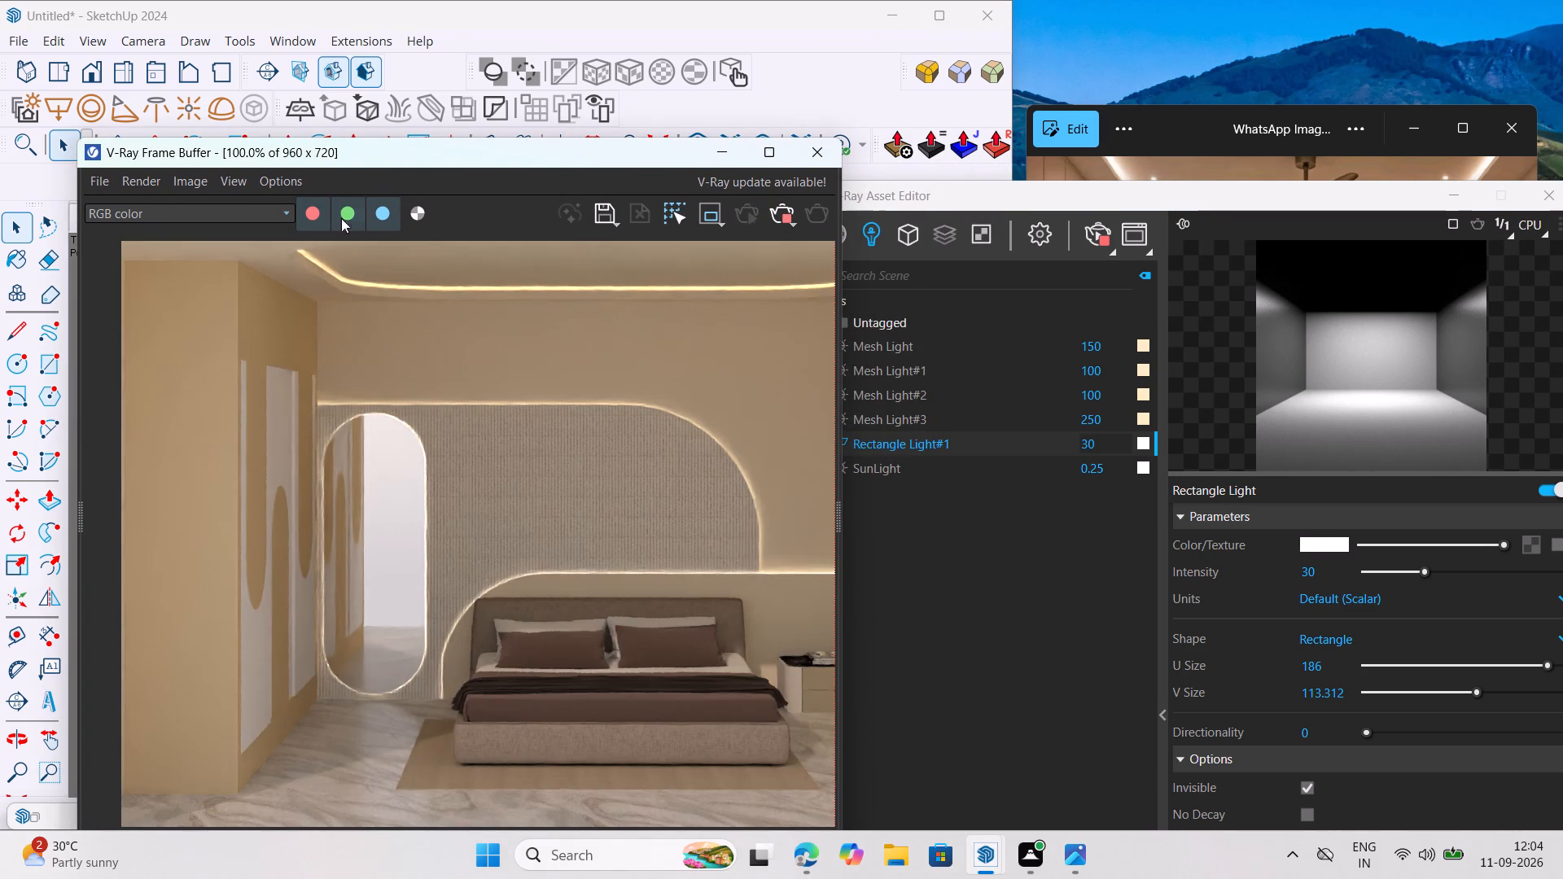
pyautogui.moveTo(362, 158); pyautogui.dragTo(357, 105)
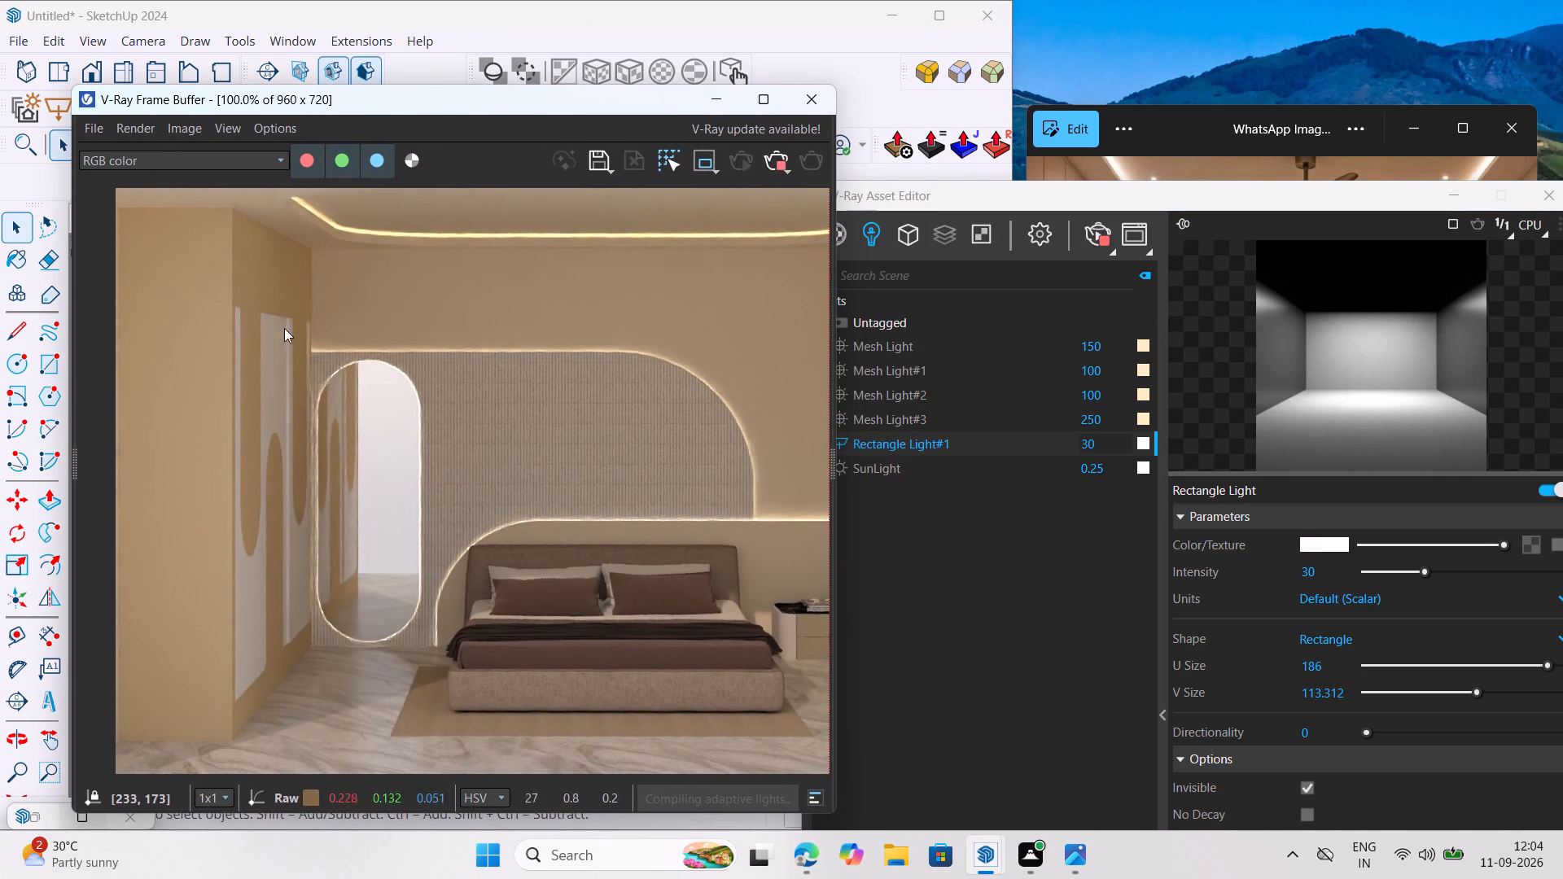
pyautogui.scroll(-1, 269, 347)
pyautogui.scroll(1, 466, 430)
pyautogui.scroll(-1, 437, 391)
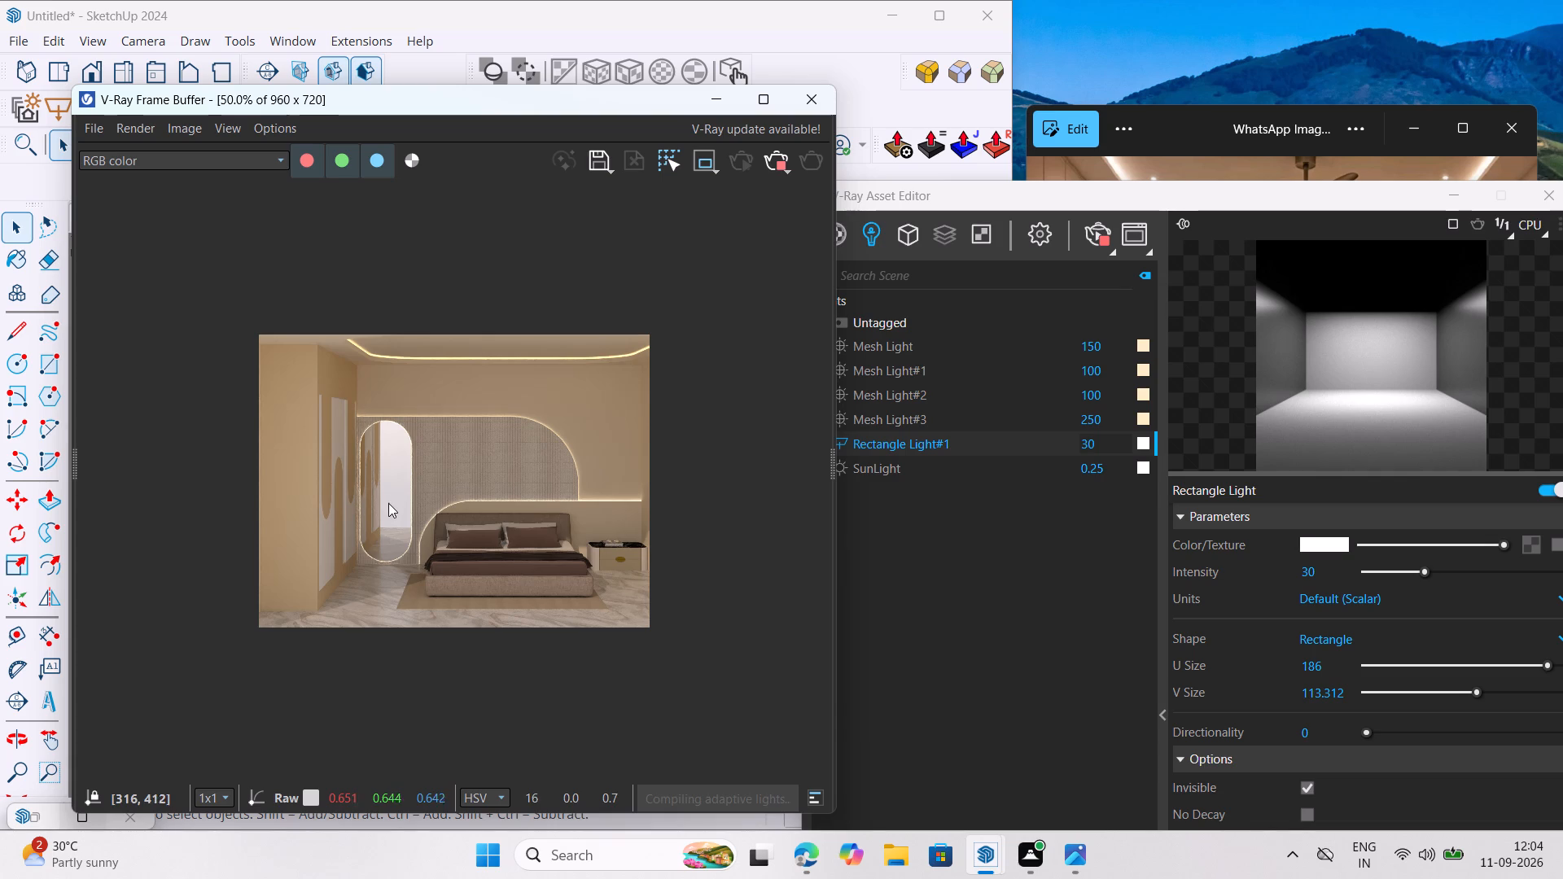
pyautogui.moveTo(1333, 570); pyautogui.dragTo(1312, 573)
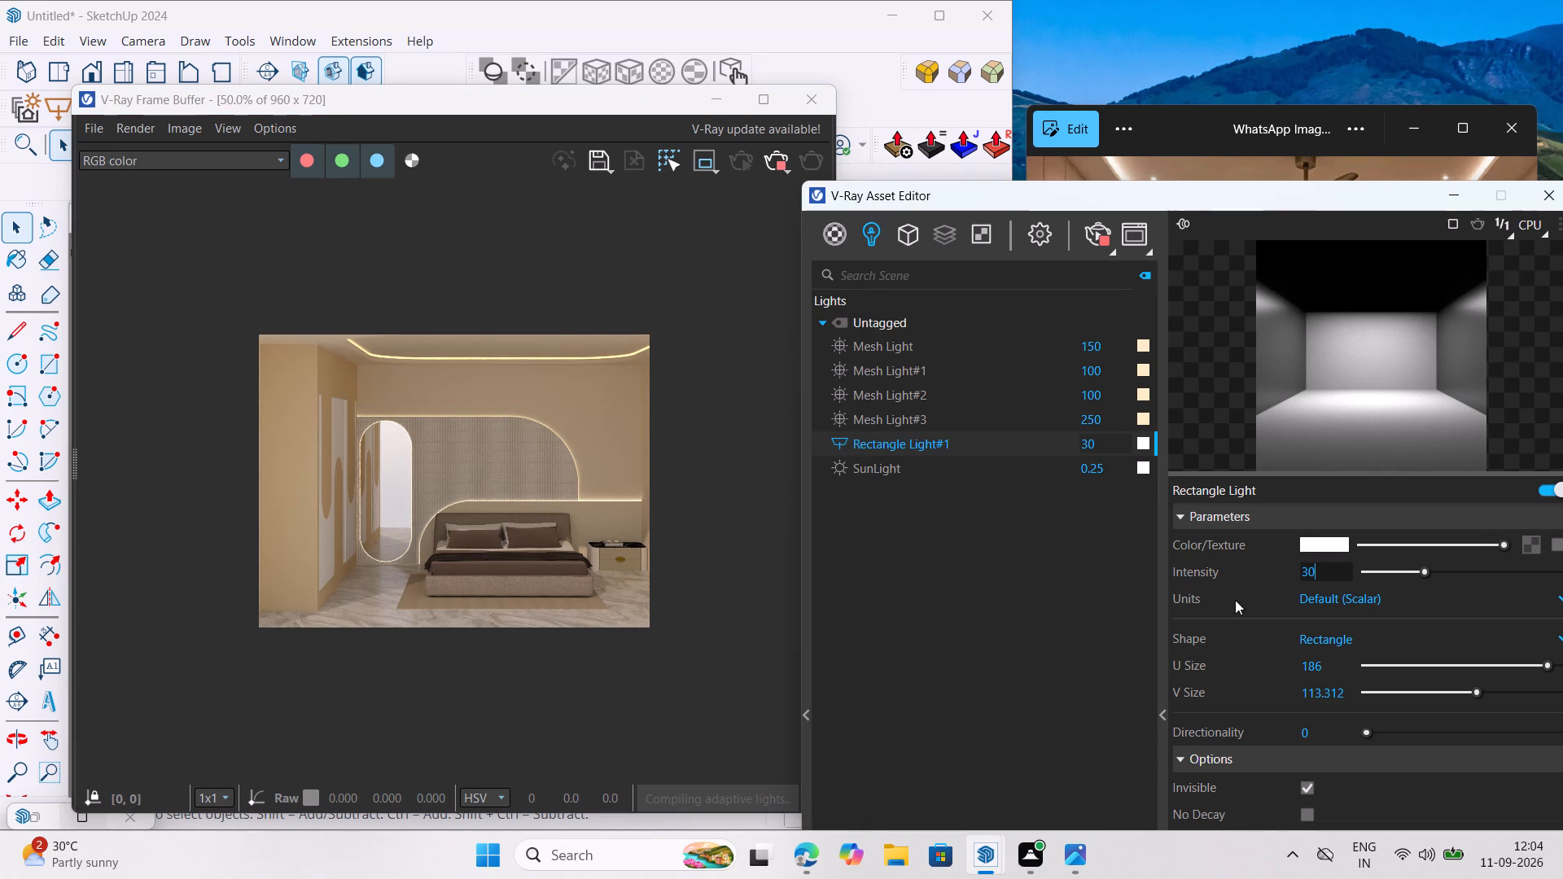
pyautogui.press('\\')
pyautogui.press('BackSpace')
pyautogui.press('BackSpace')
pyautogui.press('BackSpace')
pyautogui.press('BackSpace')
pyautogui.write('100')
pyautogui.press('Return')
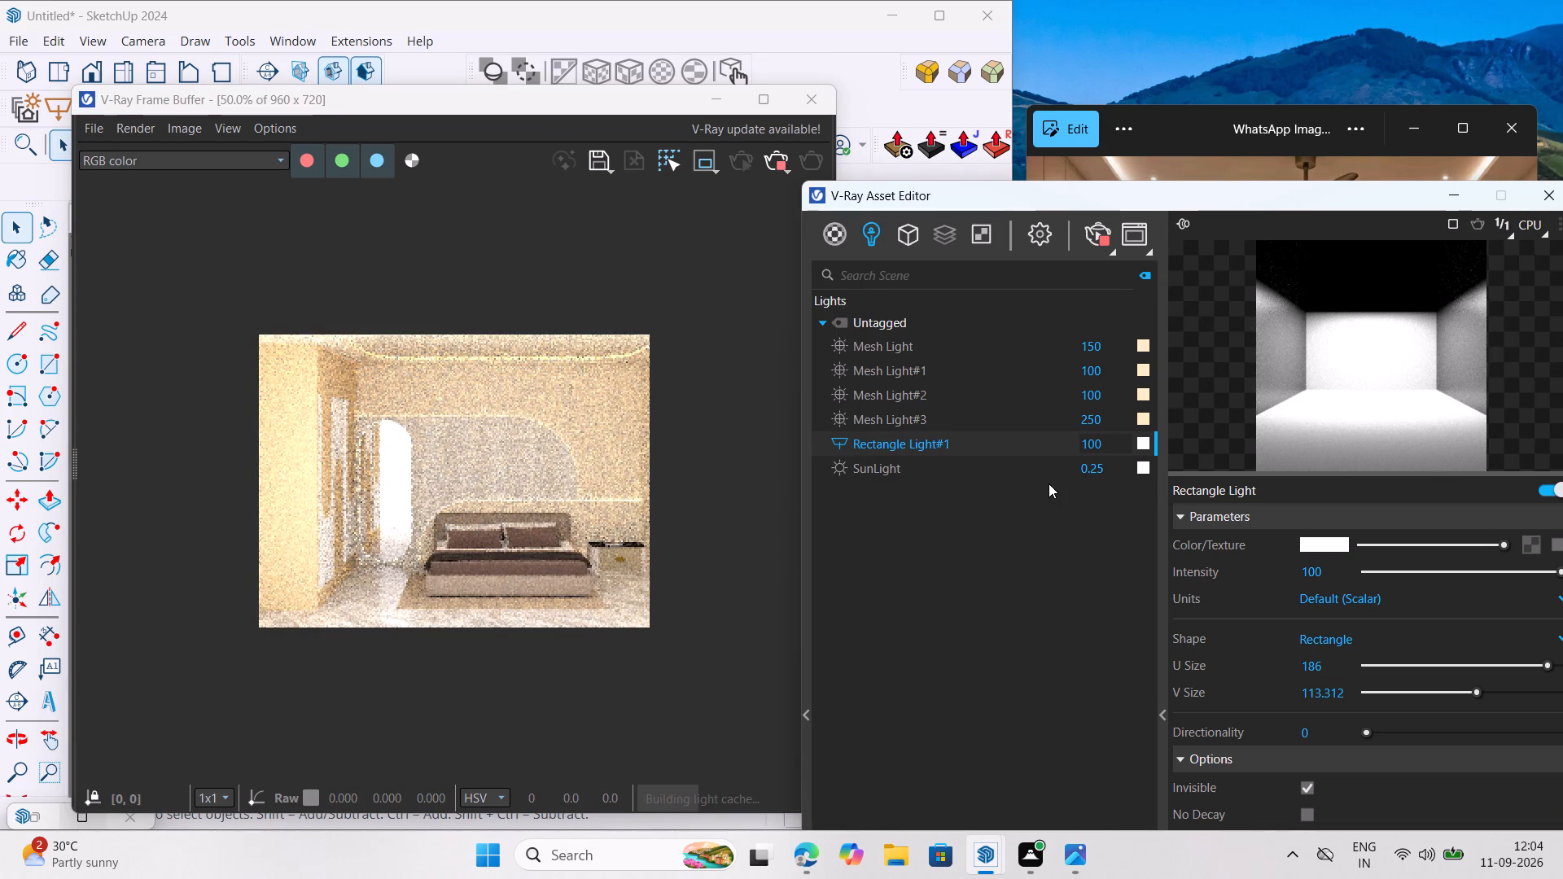
# Set the intensity of Rectangle Light#1 to 50.
pyautogui.moveTo(1114, 444); pyautogui.dragTo(1019, 473)
pyautogui.write('\\\\')
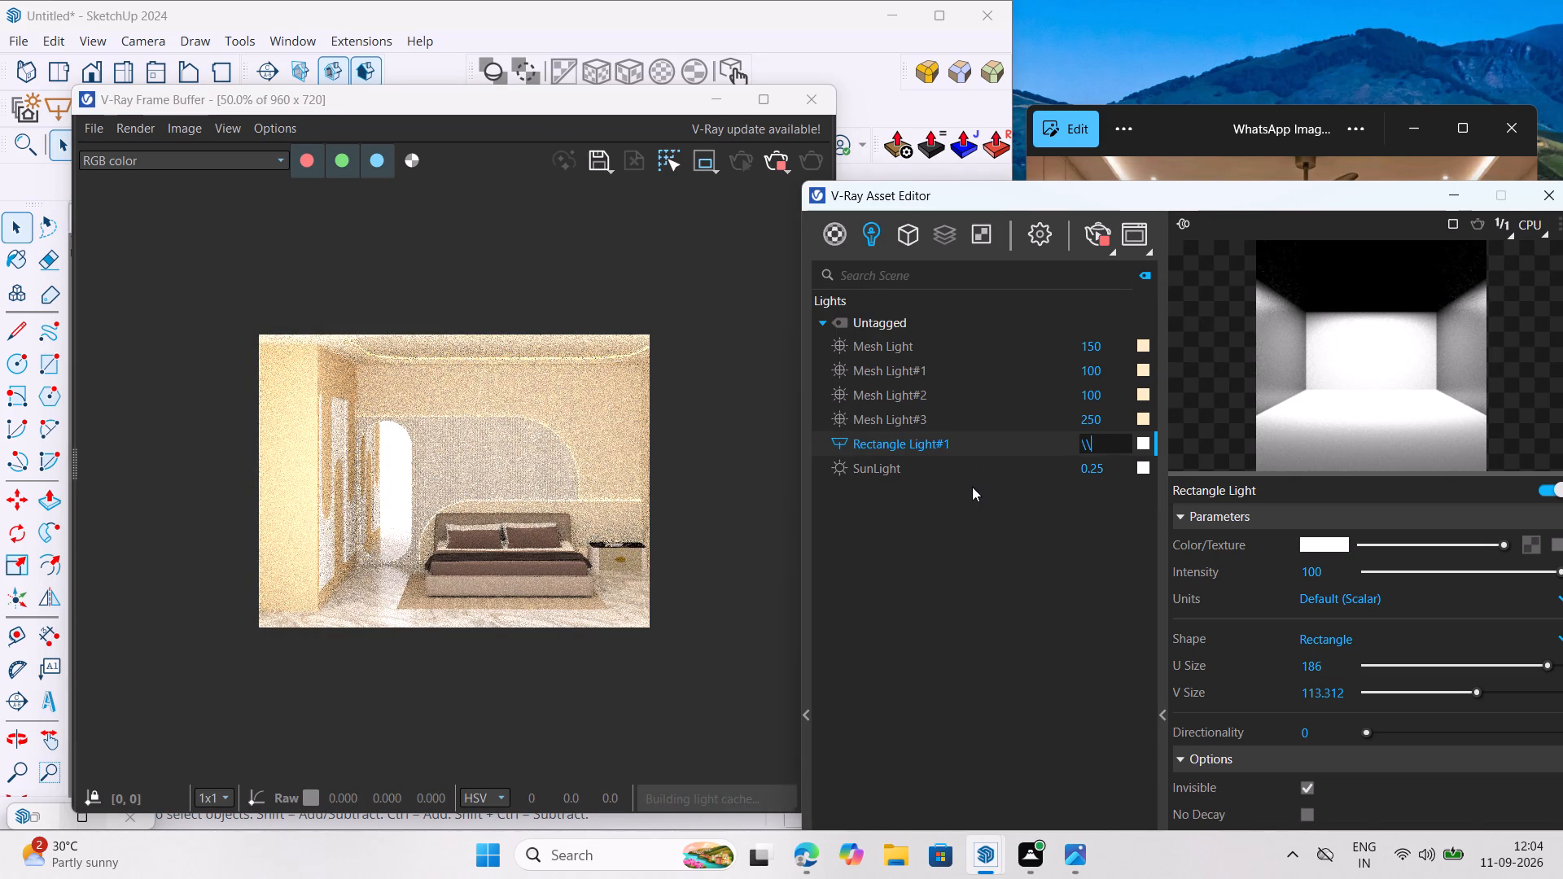
pyautogui.press('BackSpace')
pyautogui.press('BackSpace')
pyautogui.write('50')
pyautogui.press('Return')
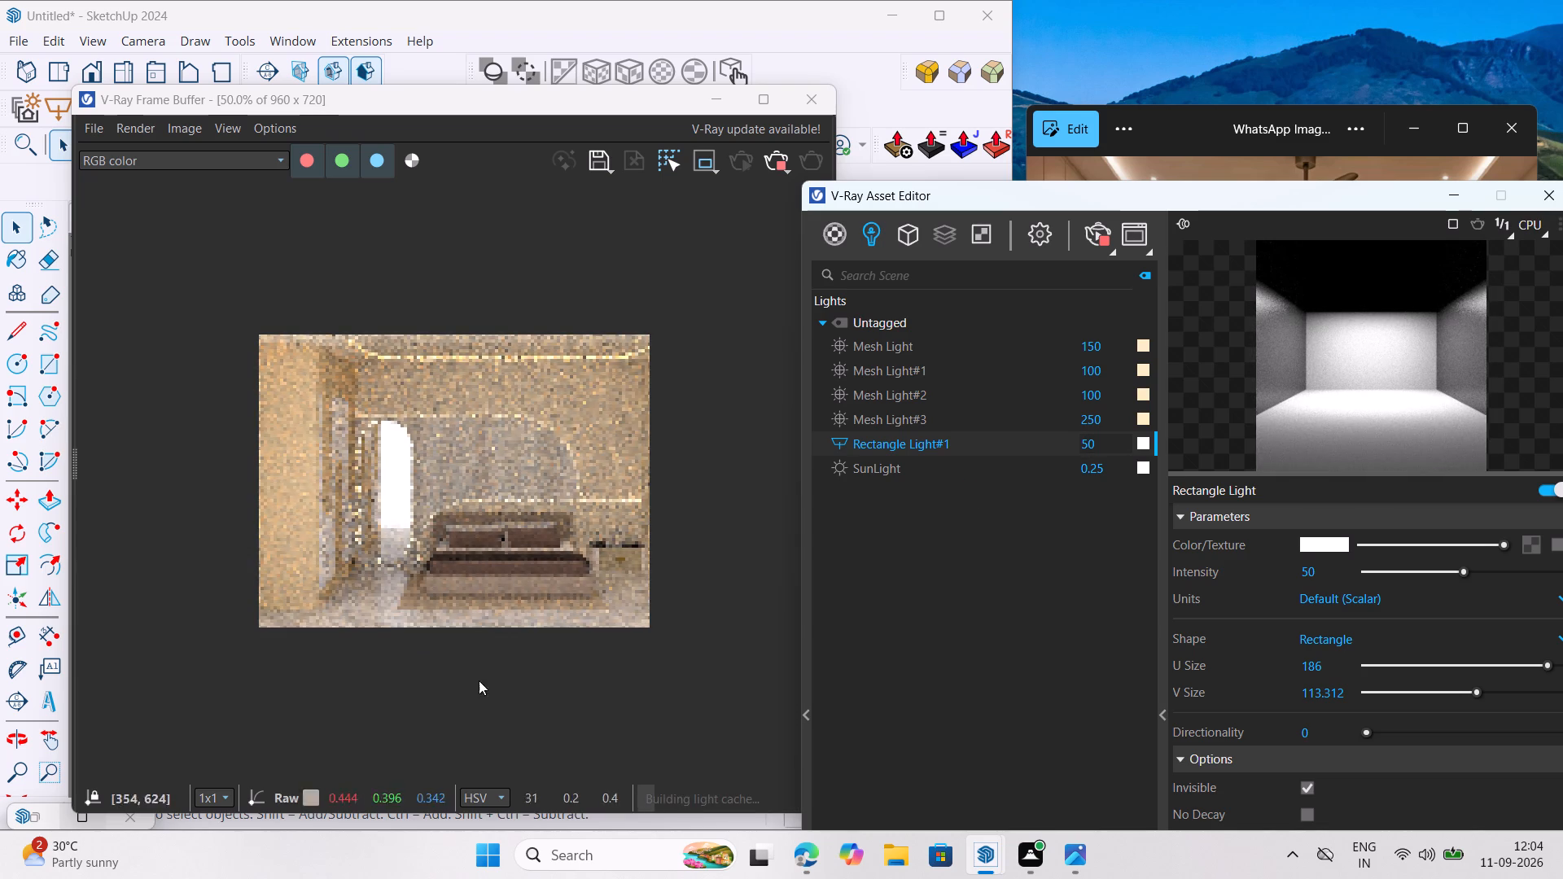
# Give Rectangle Light#1 a warm colour with a temperature of 4500 K.
pyautogui.click(1143, 445)
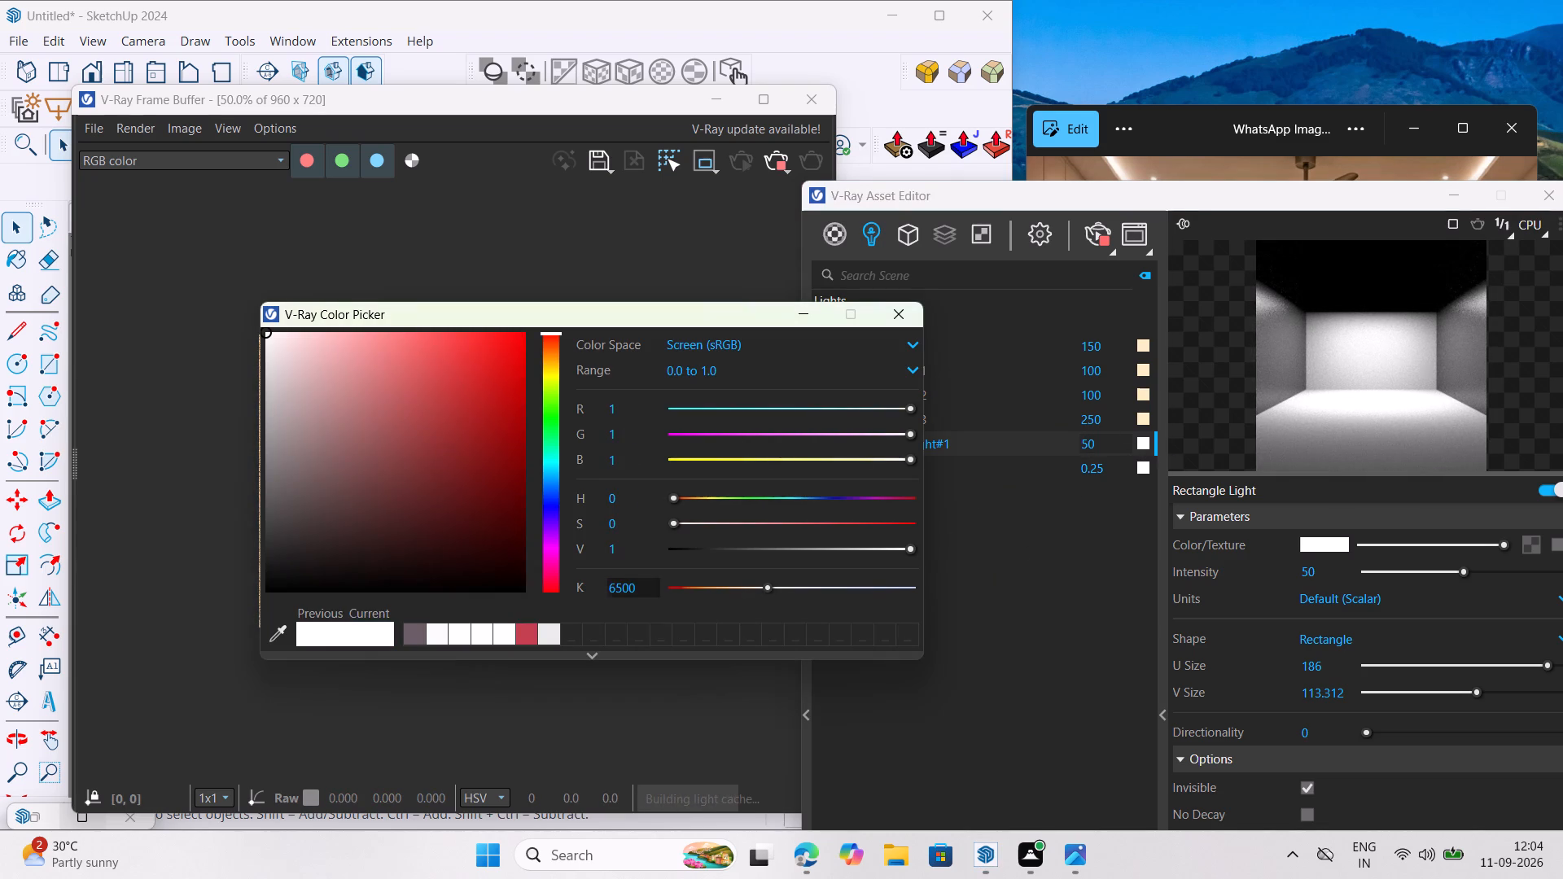
pyautogui.moveTo(614, 590); pyautogui.dragTo(595, 600)
pyautogui.press('BackSpace')
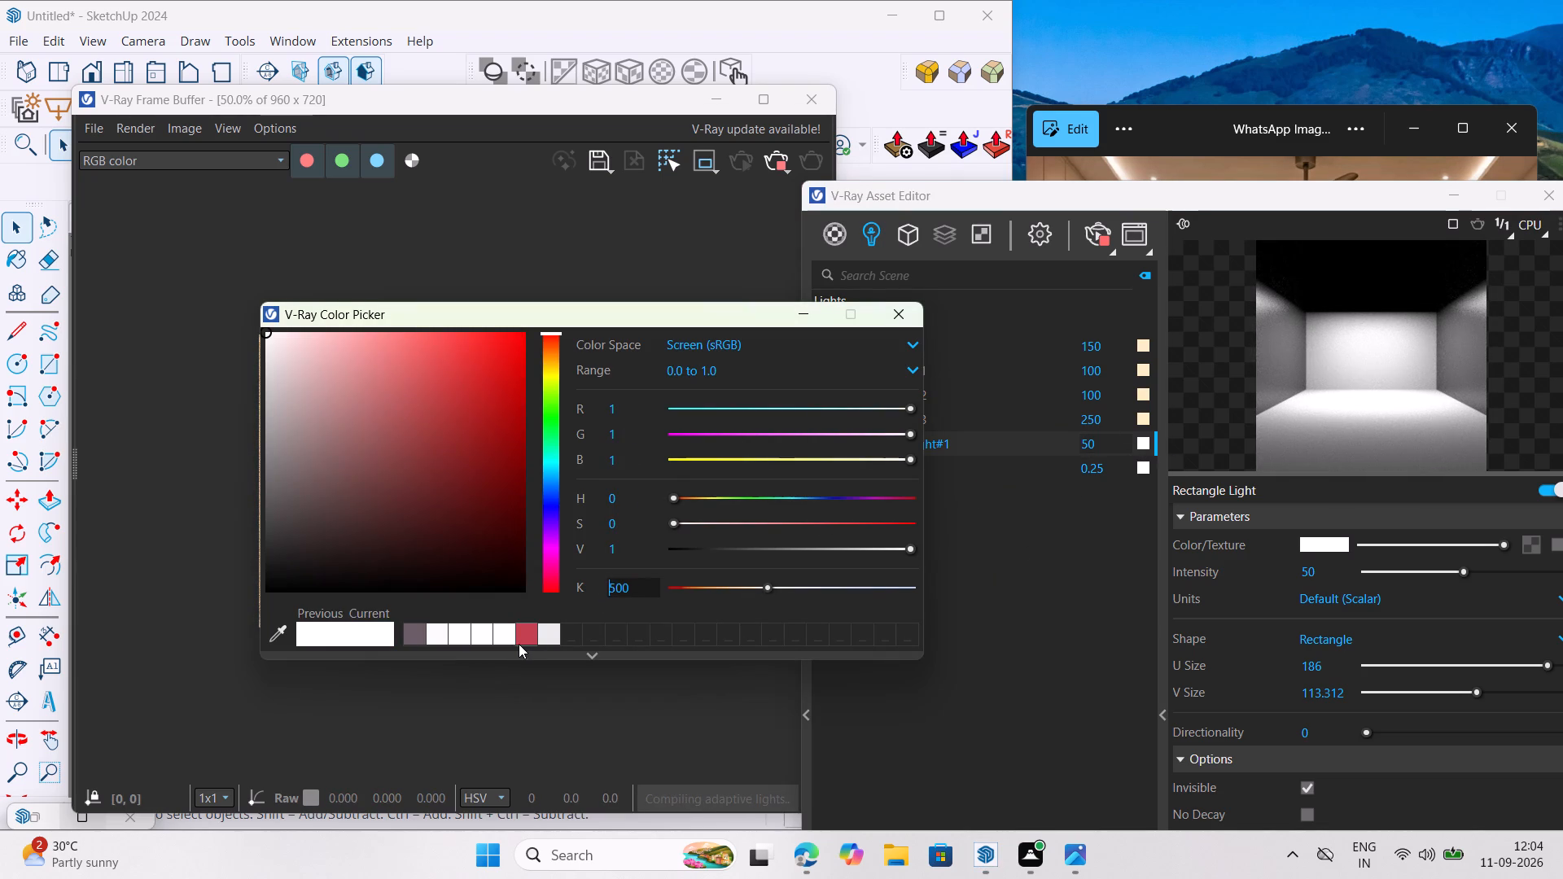
pyautogui.press('4')
pyautogui.press('Return')
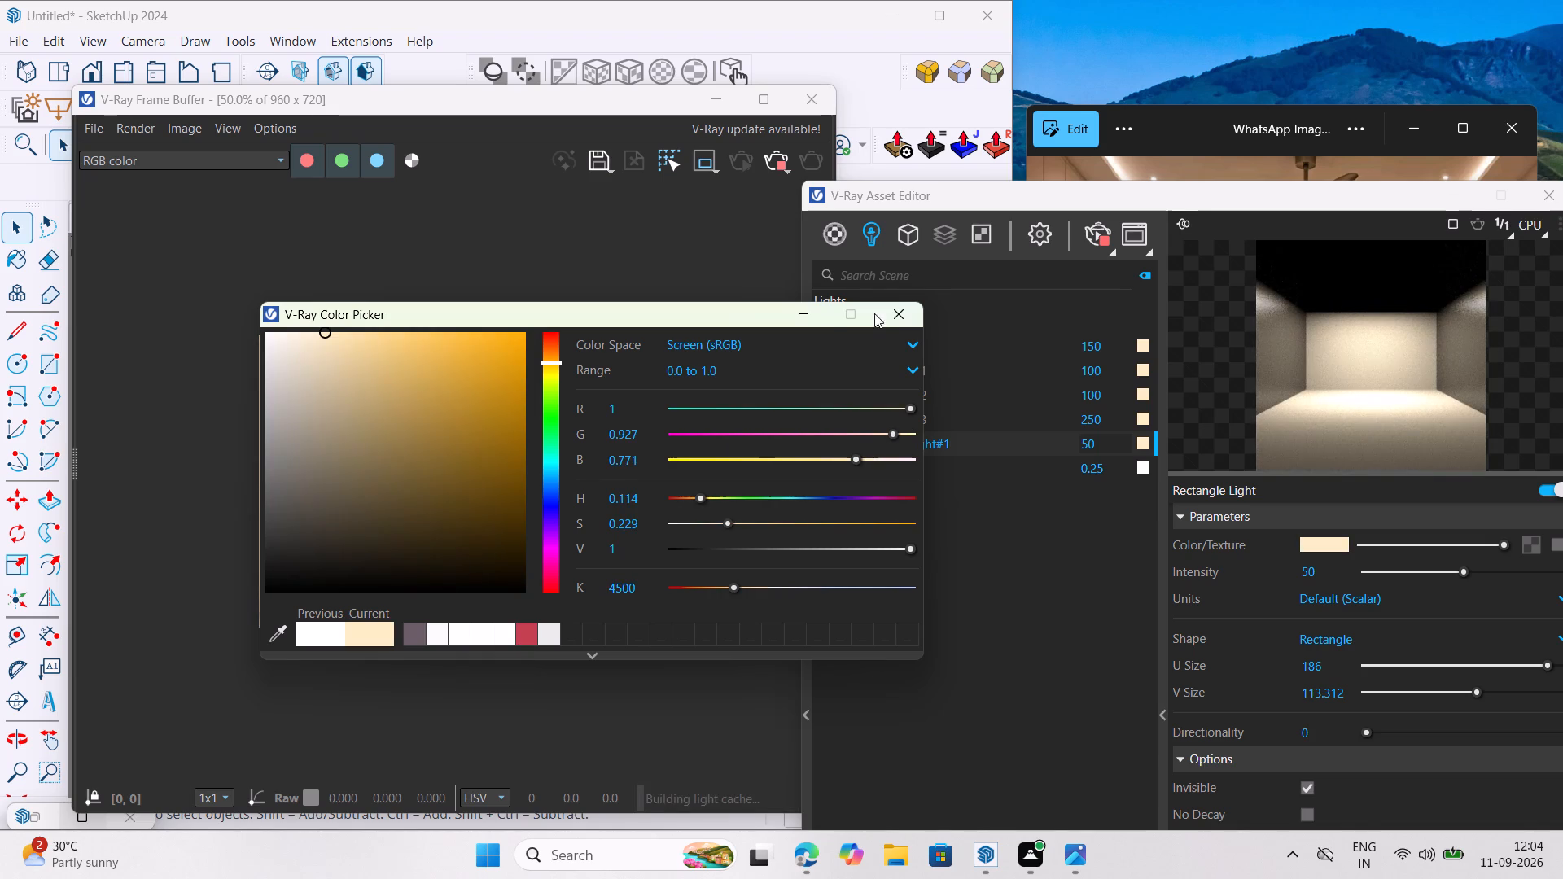
pyautogui.click(903, 313)
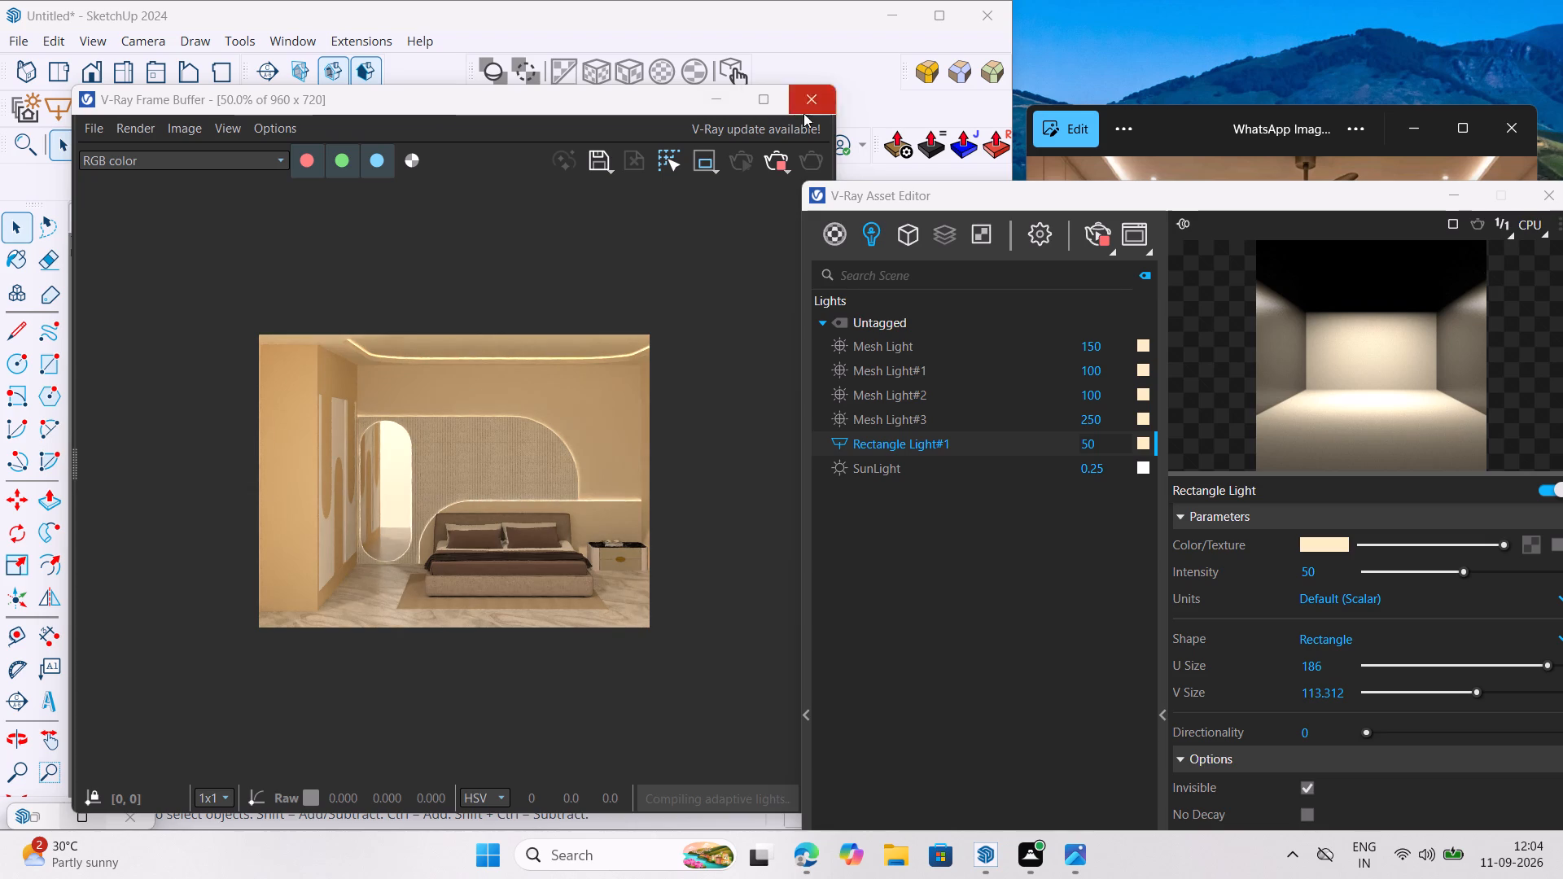
# Stop the interactive render and close its frame buffer.
pyautogui.click(778, 168)
pyautogui.click(816, 89)
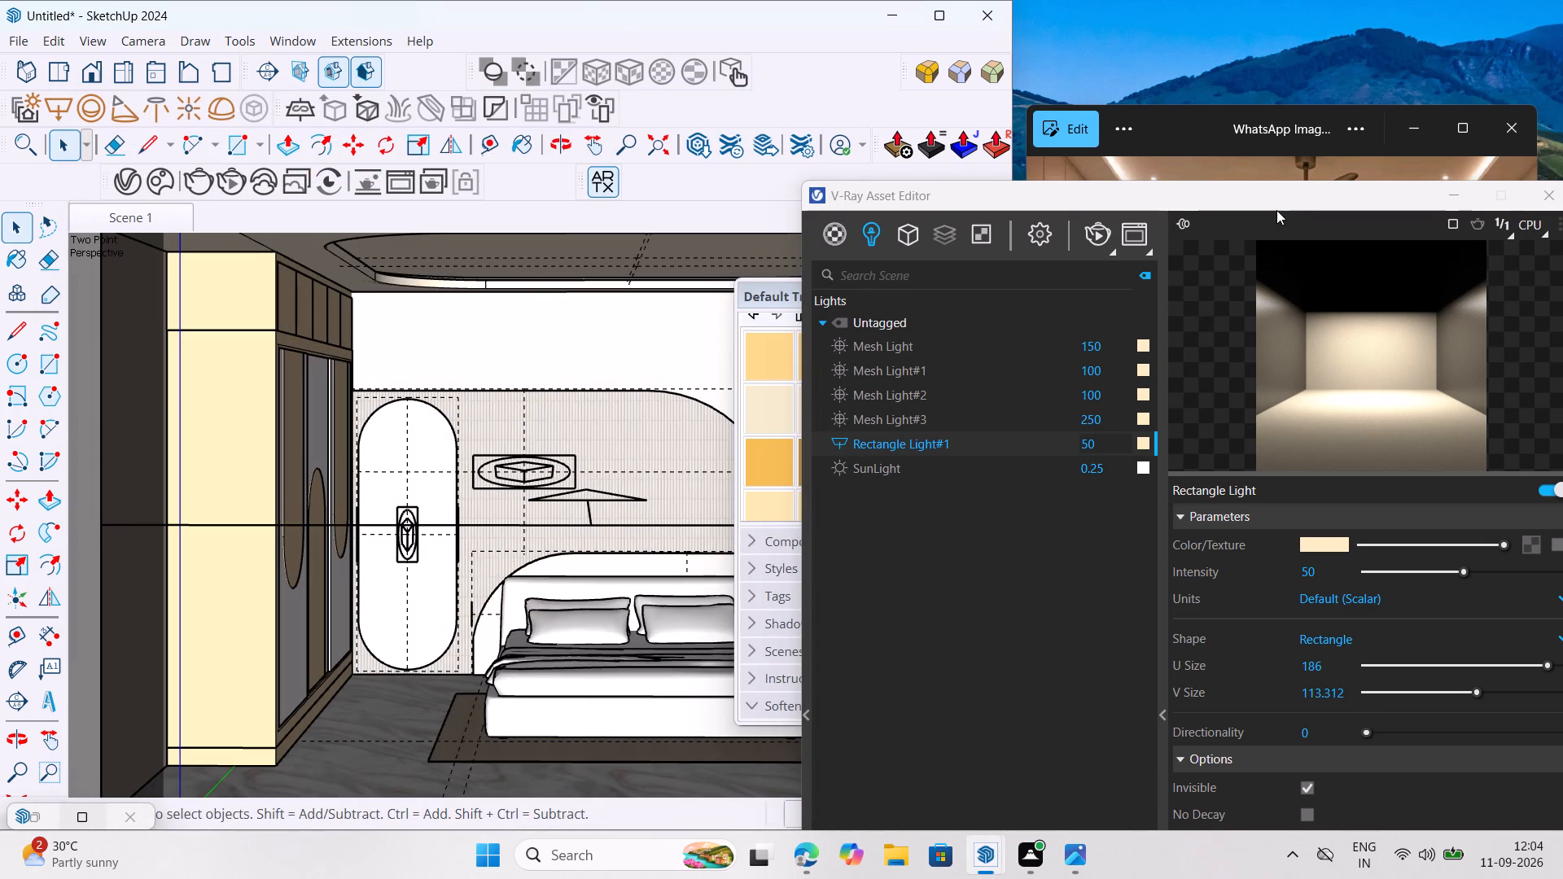
# Put the V-Ray Asset Editor away and search the 3D Warehouse for LIGHT.
pyautogui.moveTo(1276, 210); pyautogui.dragTo(961, 207)
pyautogui.click(1228, 198)
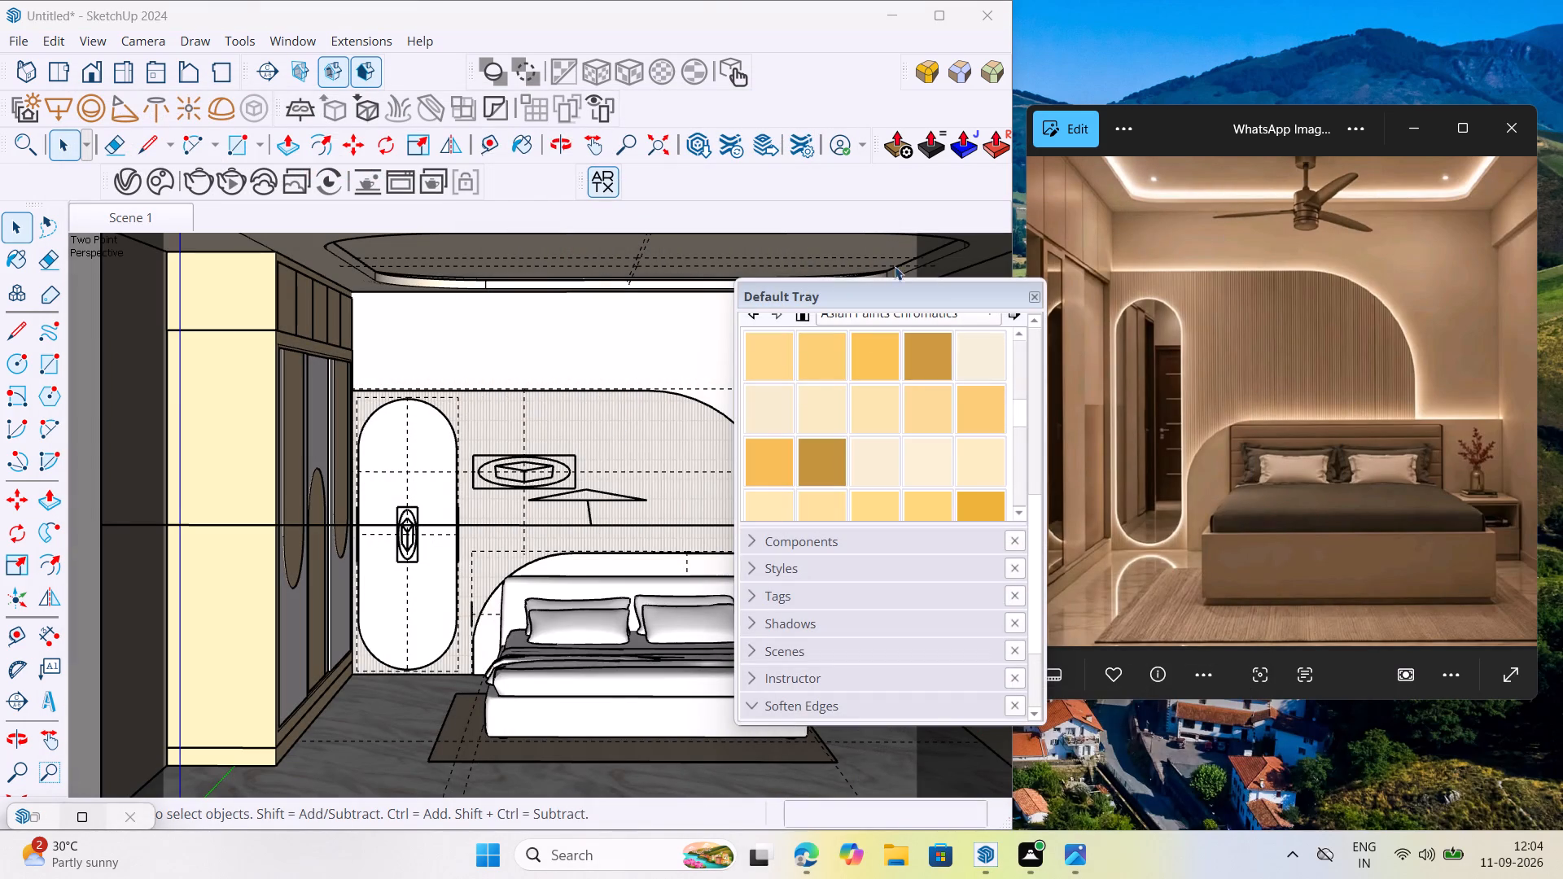
pyautogui.click(289, 28)
pyautogui.click(290, 37)
pyautogui.click(406, 189)
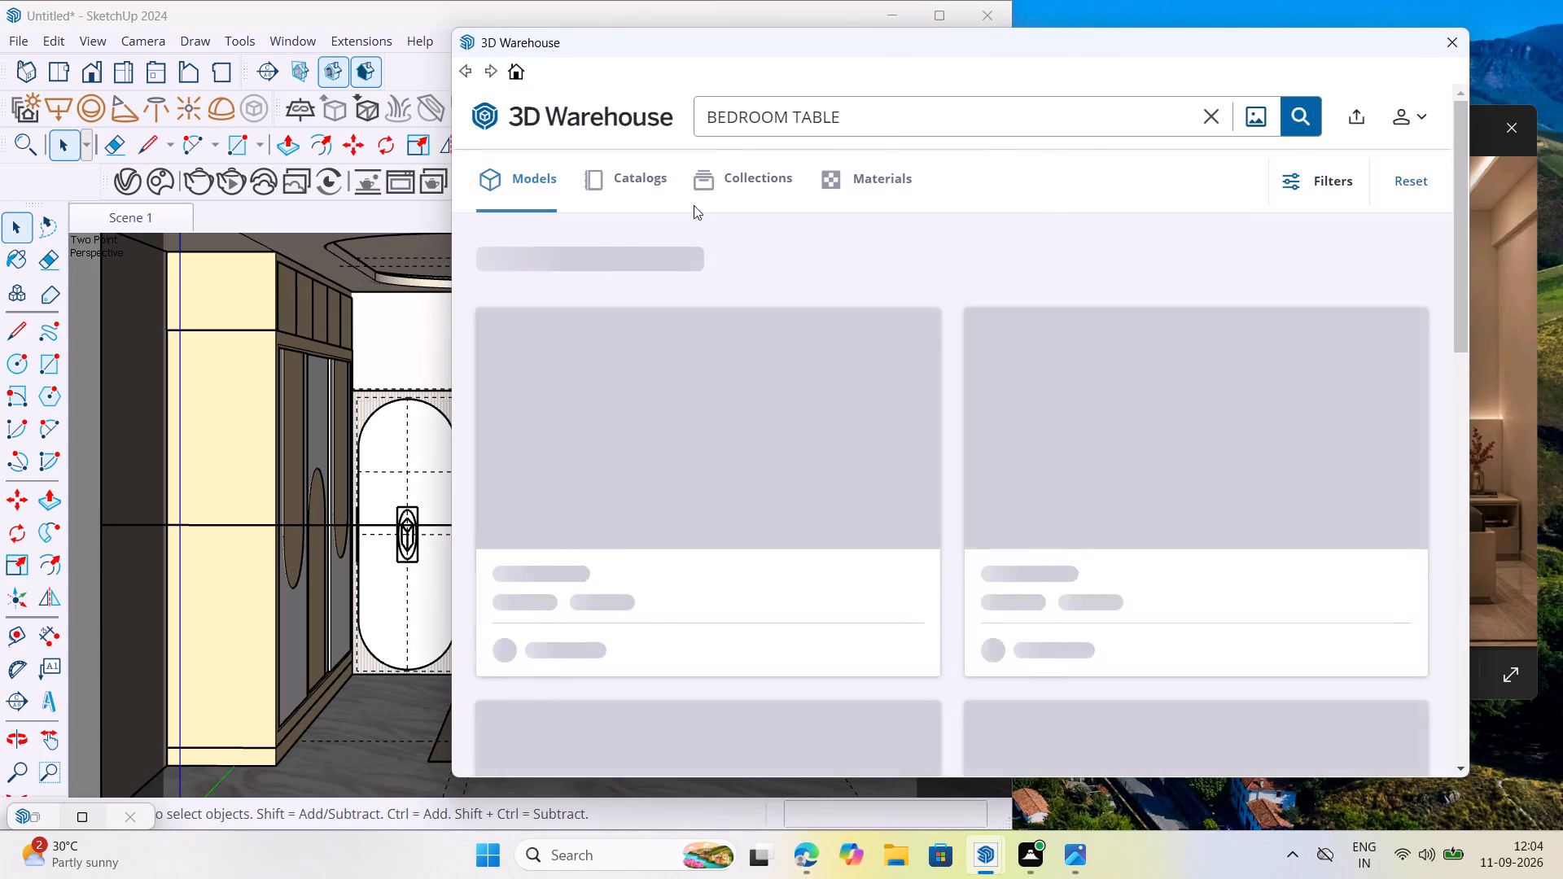
pyautogui.moveTo(890, 106); pyautogui.dragTo(533, 168)
pyautogui.press('BackSpace')
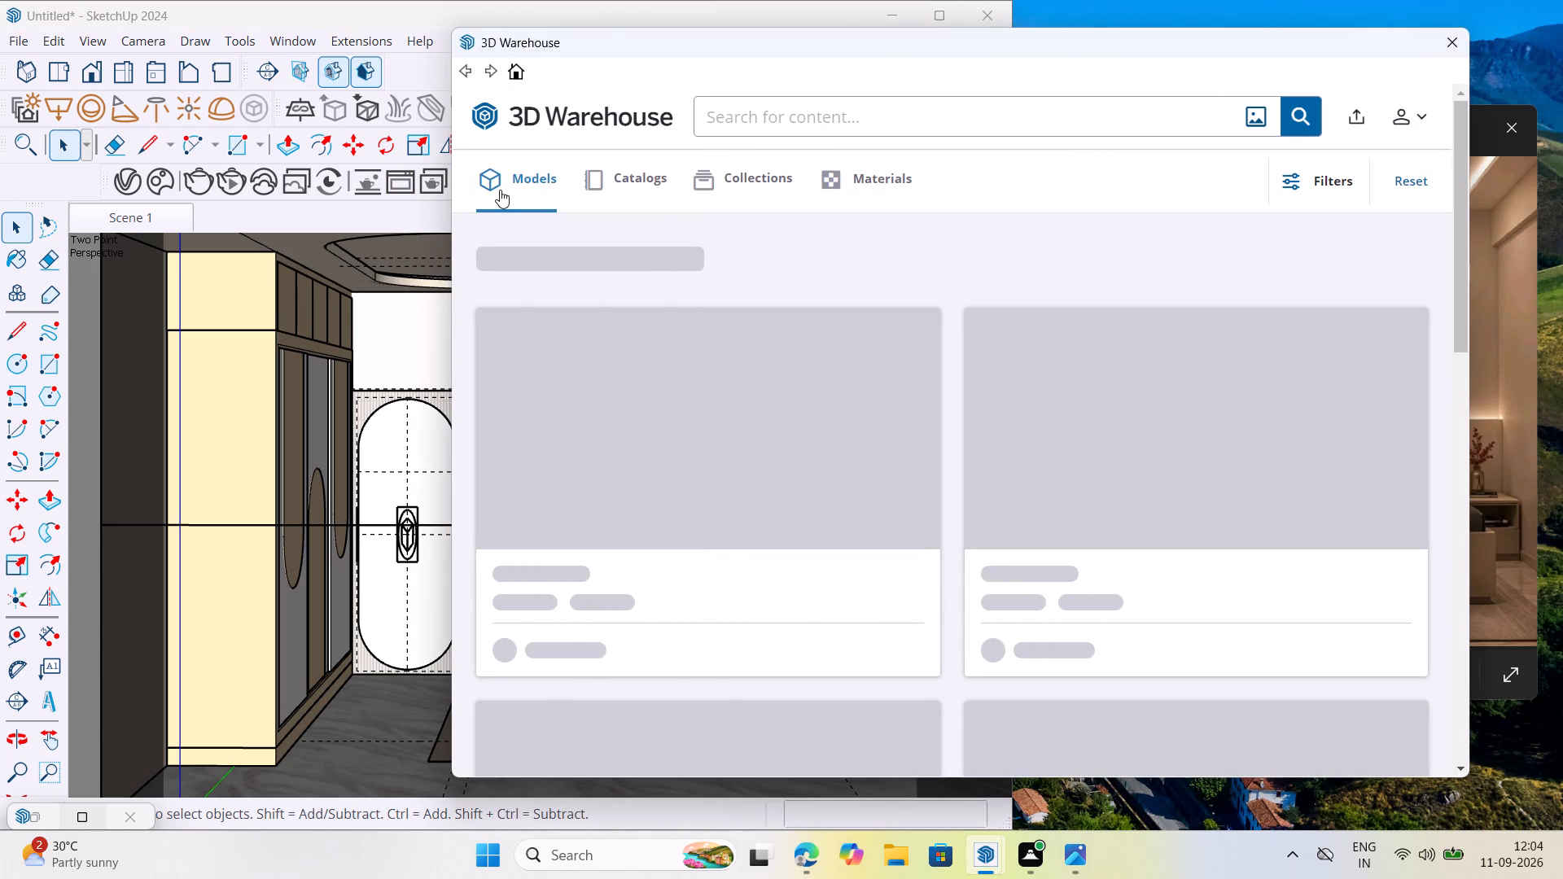
pyautogui.write('LIGHT')
pyautogui.press('BackSpace')
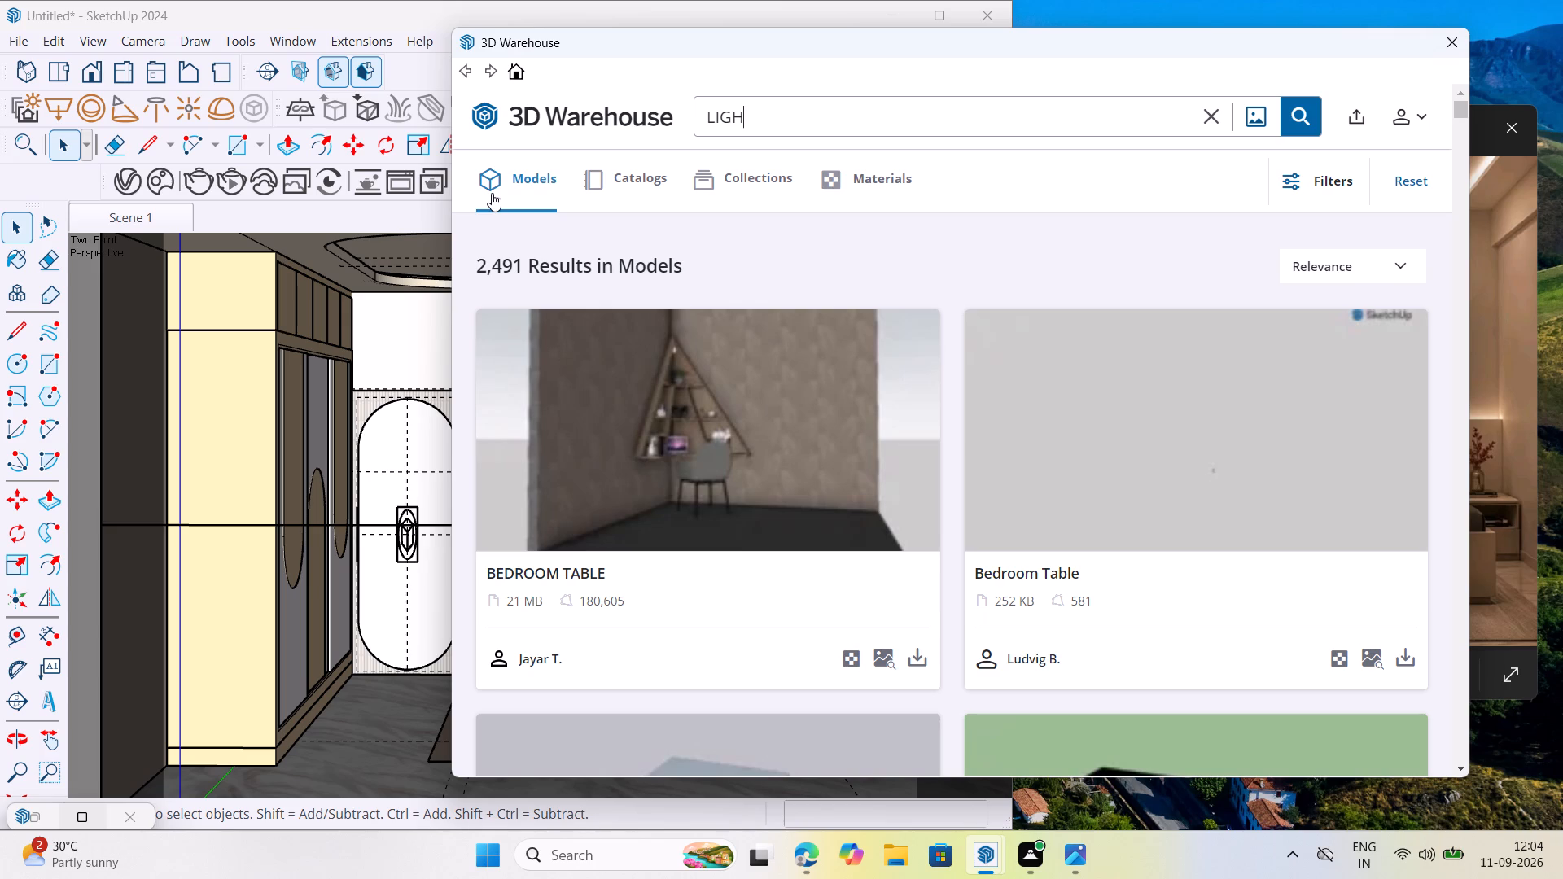
pyautogui.press('t')
pyautogui.press('Return')
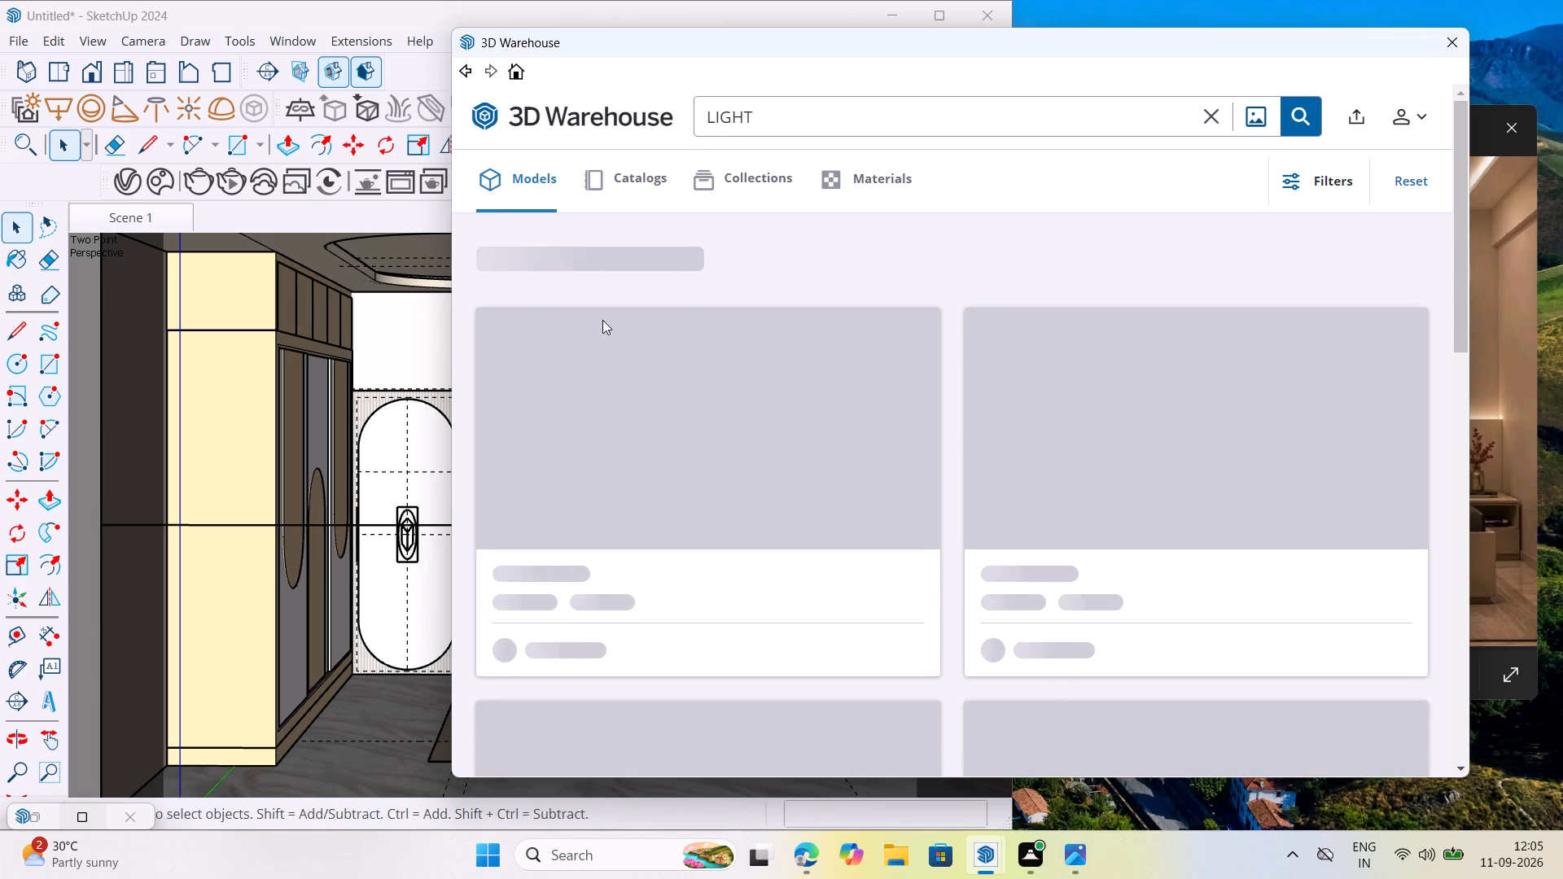
# Load a light model from the search results directly into the SketchUp model and place it.
pyautogui.scroll(-7, 987, 641)
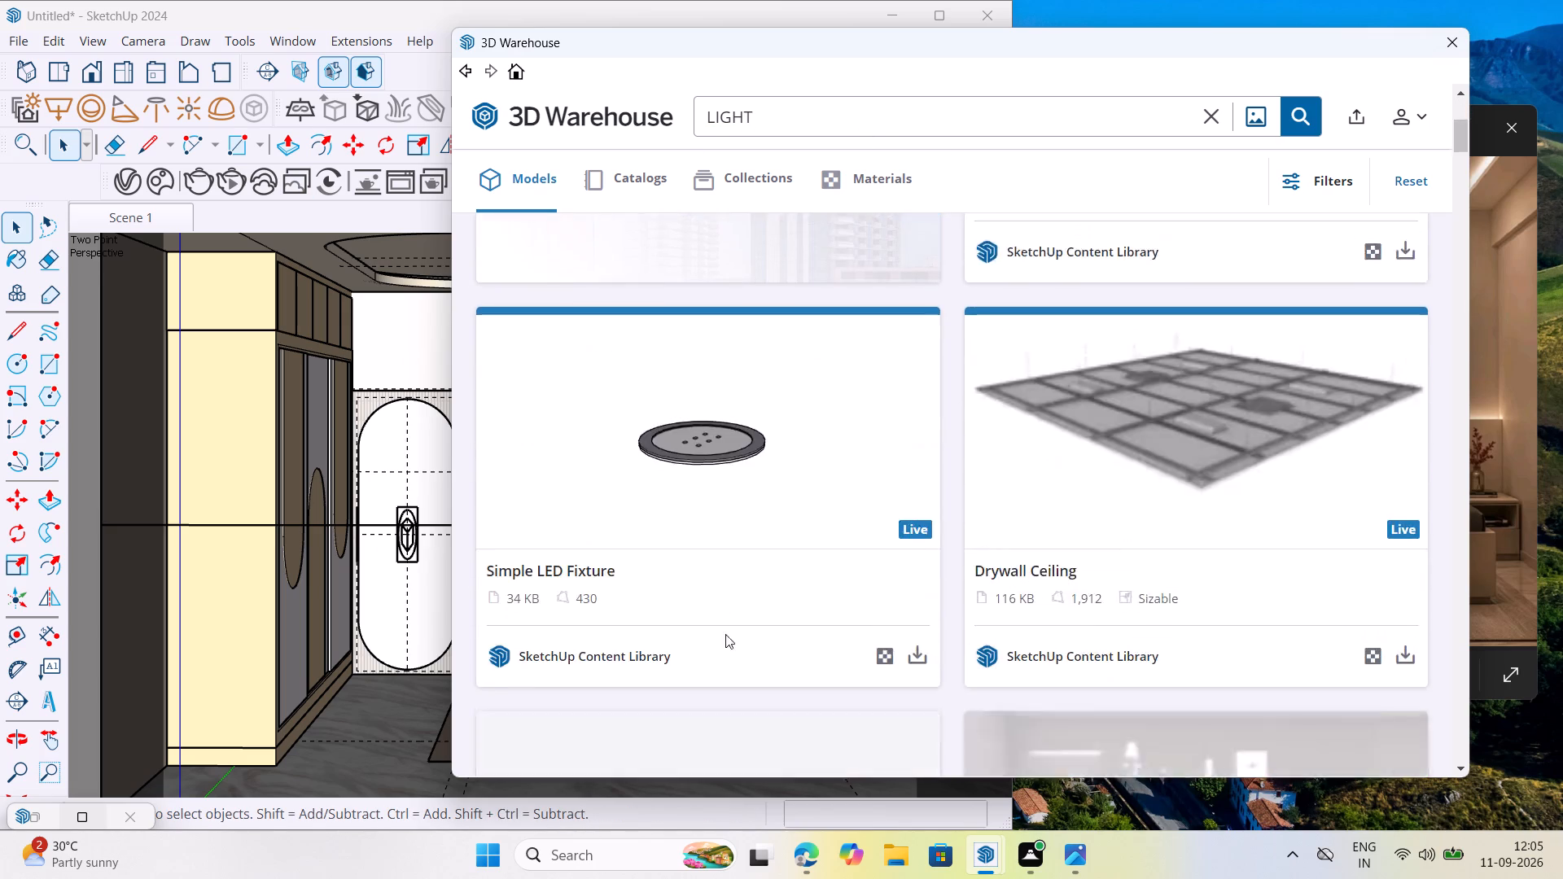
pyautogui.scroll(-7, 725, 634)
pyautogui.click(1407, 444)
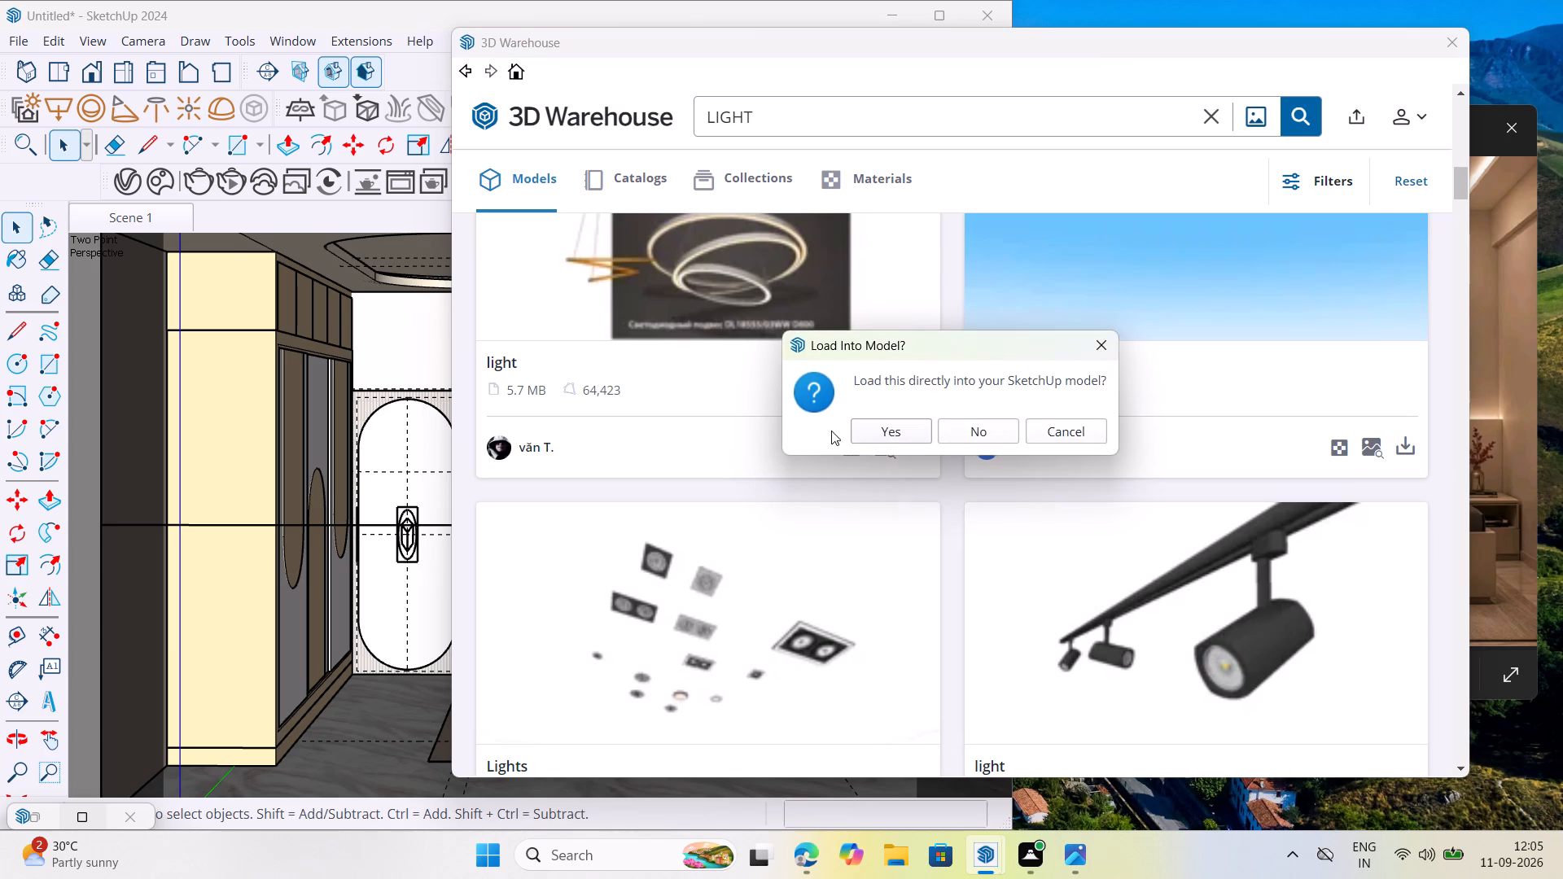
pyautogui.click(882, 430)
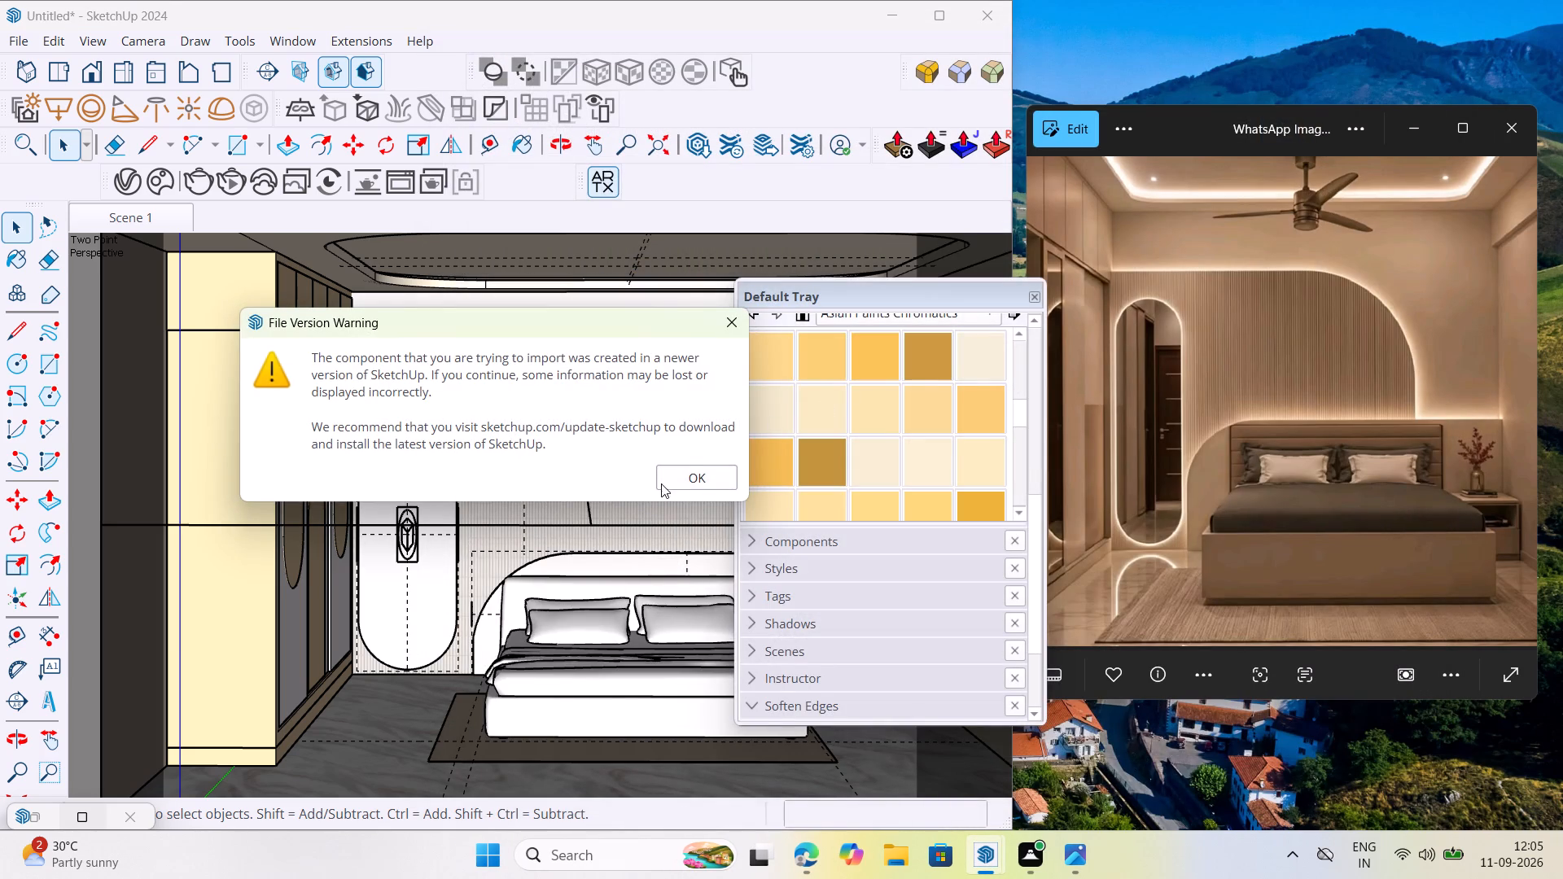
pyautogui.click(677, 476)
pyautogui.scroll(-5, 463, 485)
pyautogui.moveTo(448, 509); pyautogui.dragTo(450, 450, button='middle')
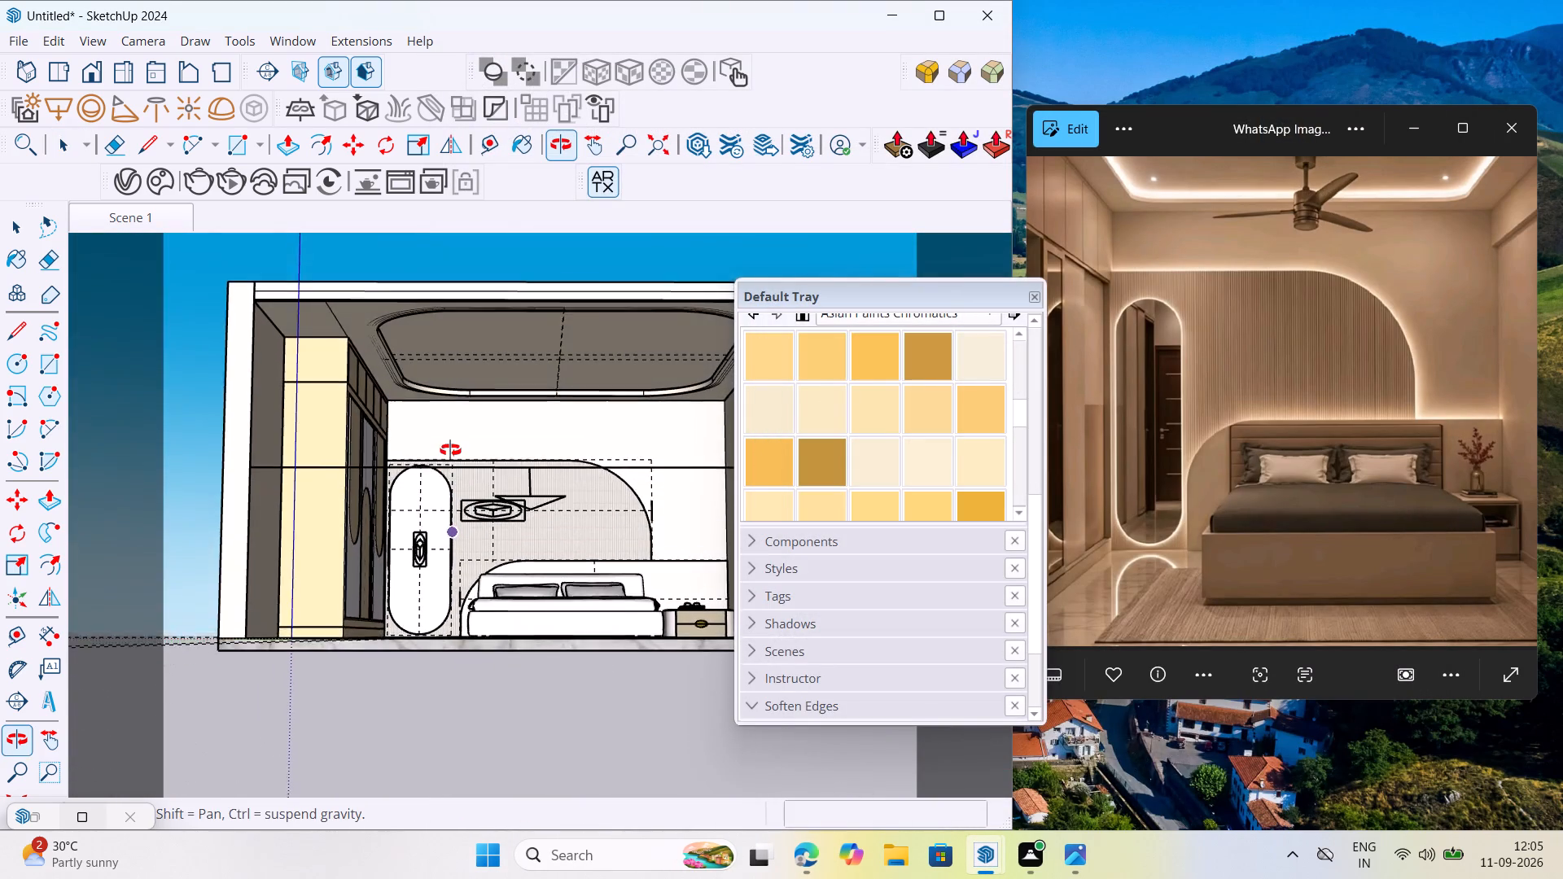
pyautogui.moveTo(450, 450); pyautogui.dragTo(450, 432, button='middle')
pyautogui.scroll(19, 435, 352)
pyautogui.scroll(-13, 446, 386)
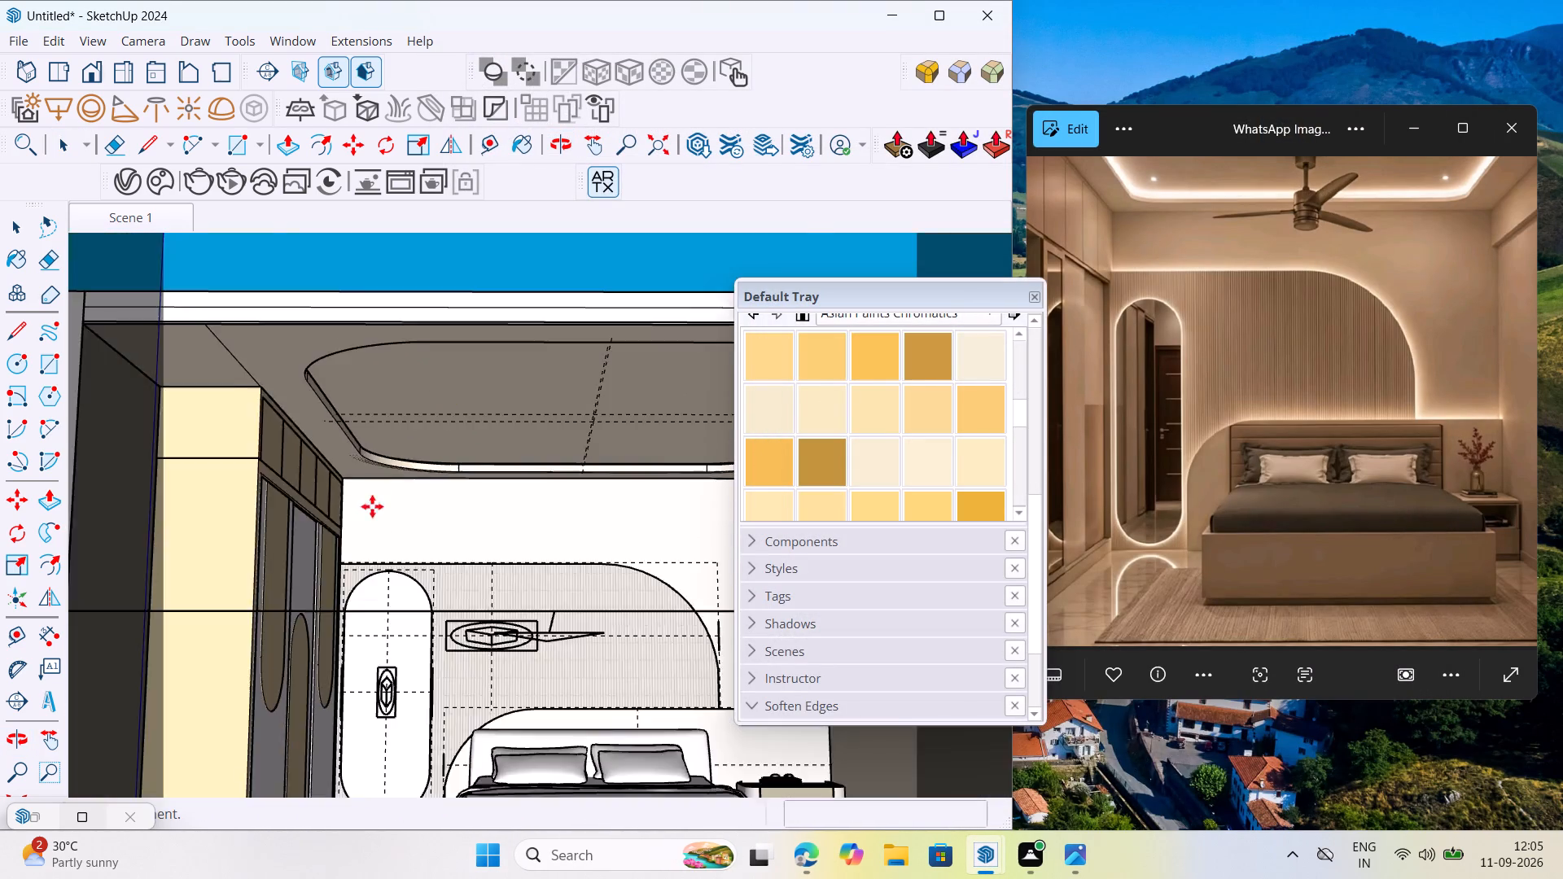
pyautogui.scroll(-18, 372, 506)
pyautogui.click(500, 584)
# Move the imported round light onto the recessed ceiling, near the corner between the wardrobe and the bed wall.
pyautogui.scroll(13, 584, 585)
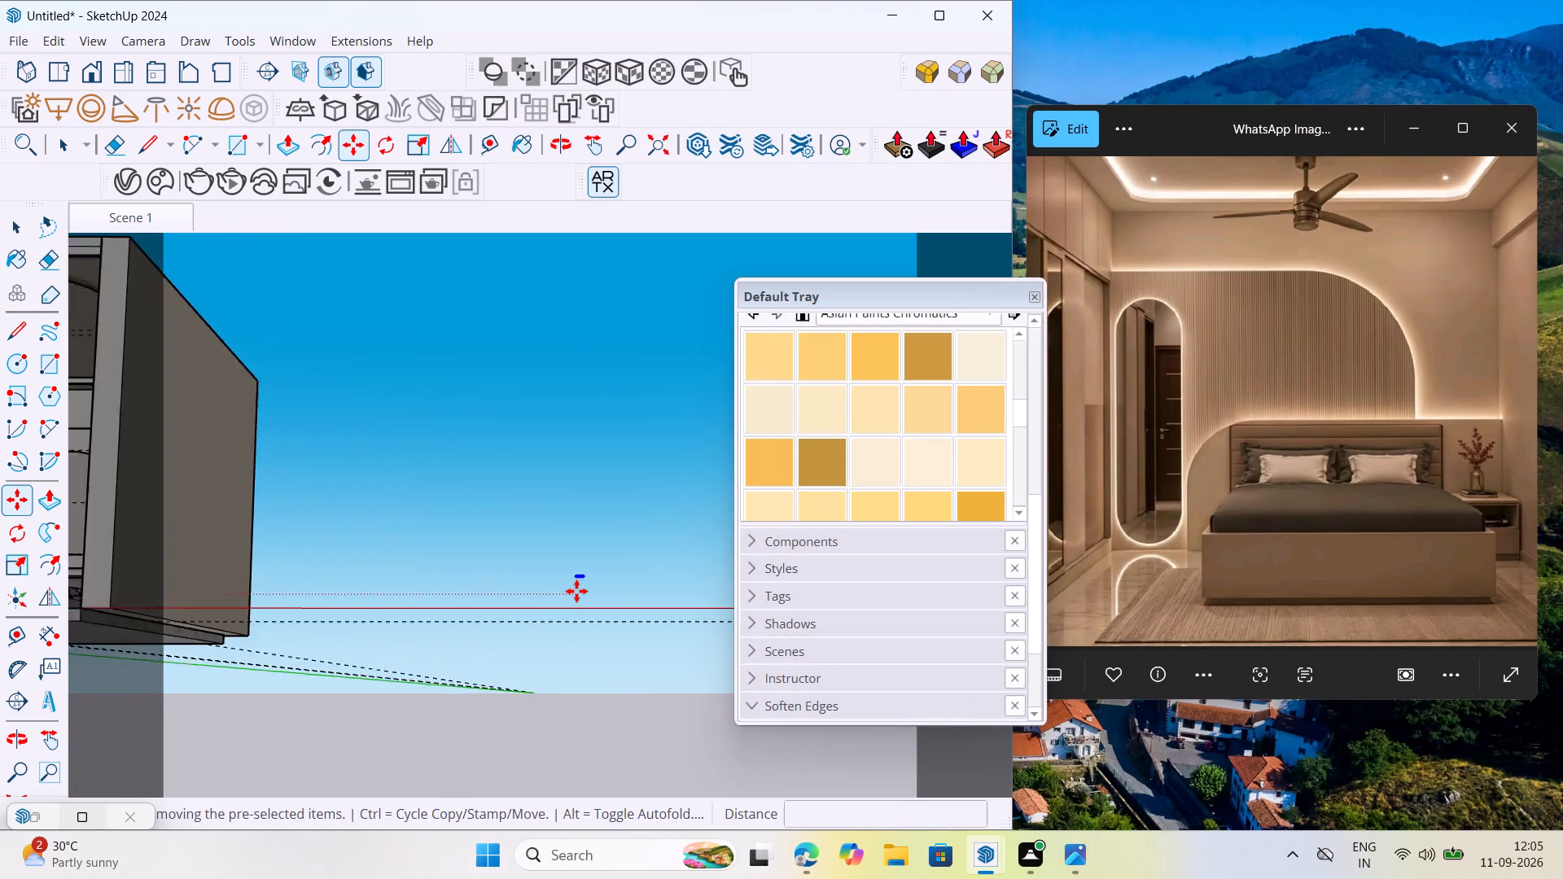
pyautogui.scroll(15, 576, 591)
pyautogui.moveTo(580, 579); pyautogui.dragTo(594, 570, button='middle')
pyautogui.scroll(6, 574, 556)
pyautogui.moveTo(565, 543); pyautogui.dragTo(521, 552)
pyautogui.scroll(-20, 675, 579)
pyautogui.scroll(-4, 675, 579)
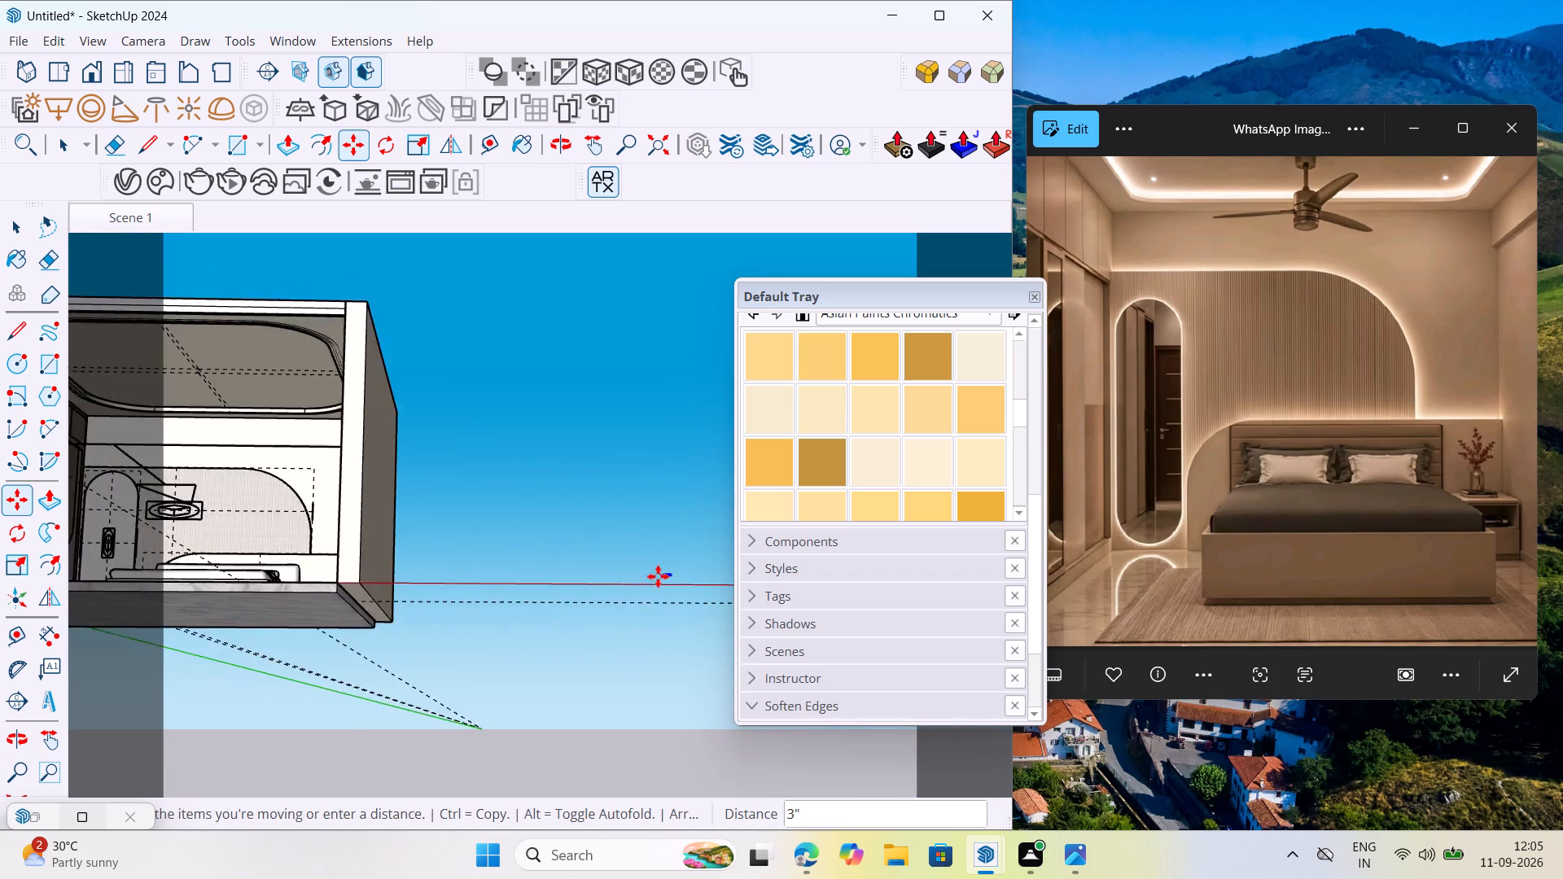
pyautogui.scroll(-6, 658, 576)
pyautogui.scroll(14, 278, 449)
pyautogui.moveTo(393, 525); pyautogui.dragTo(387, 453, button='middle')
pyautogui.scroll(7, 406, 466)
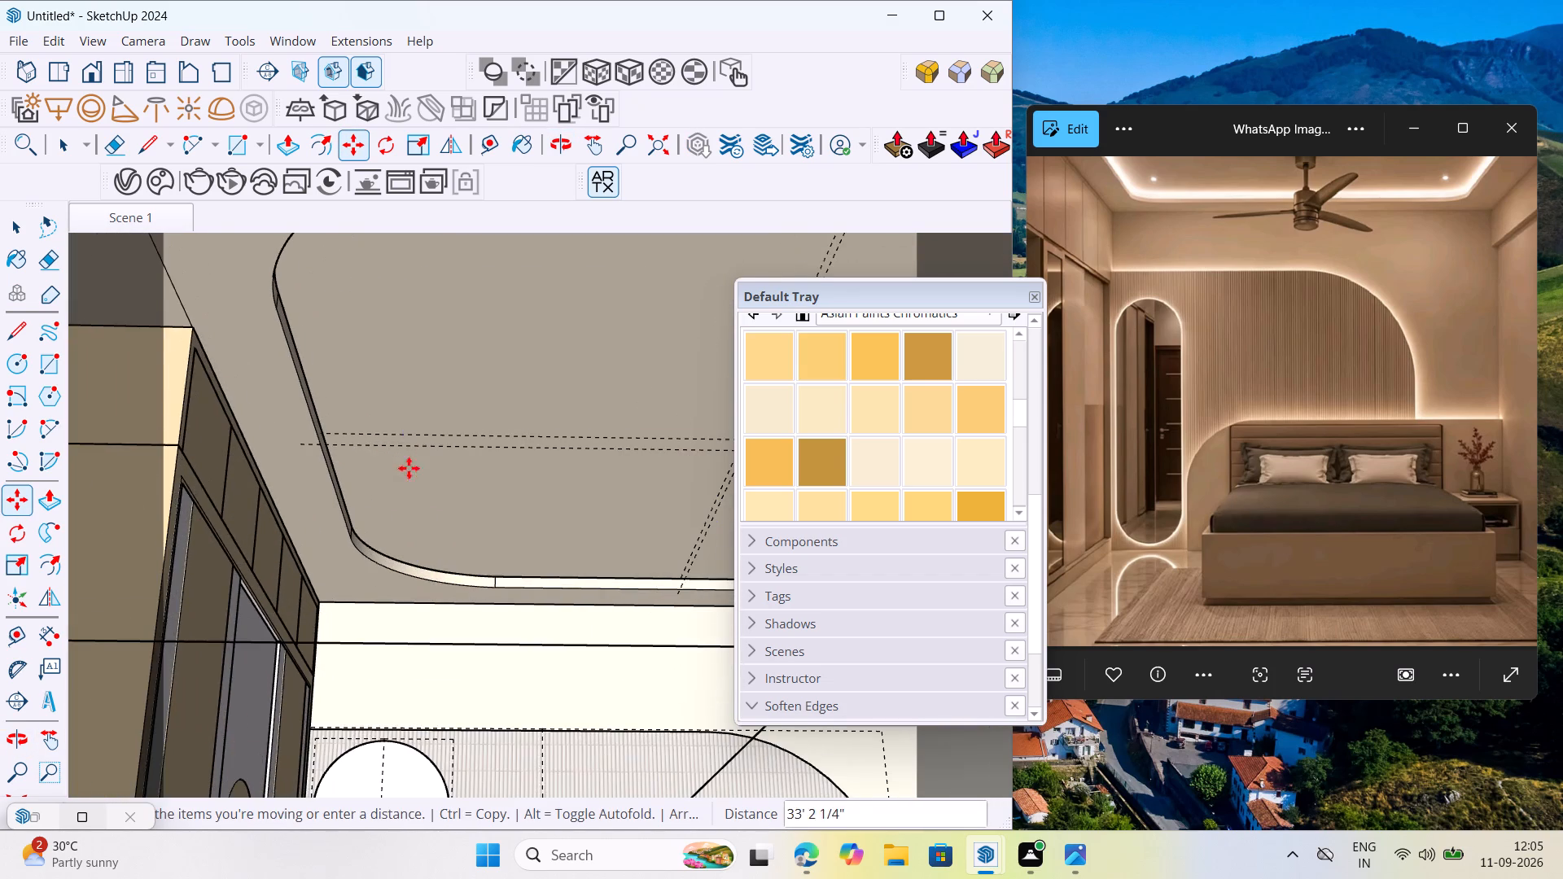
pyautogui.scroll(-3, 415, 492)
pyautogui.click(439, 499)
pyautogui.scroll(7, 440, 530)
pyautogui.moveTo(440, 530); pyautogui.dragTo(481, 509)
pyautogui.press('space')
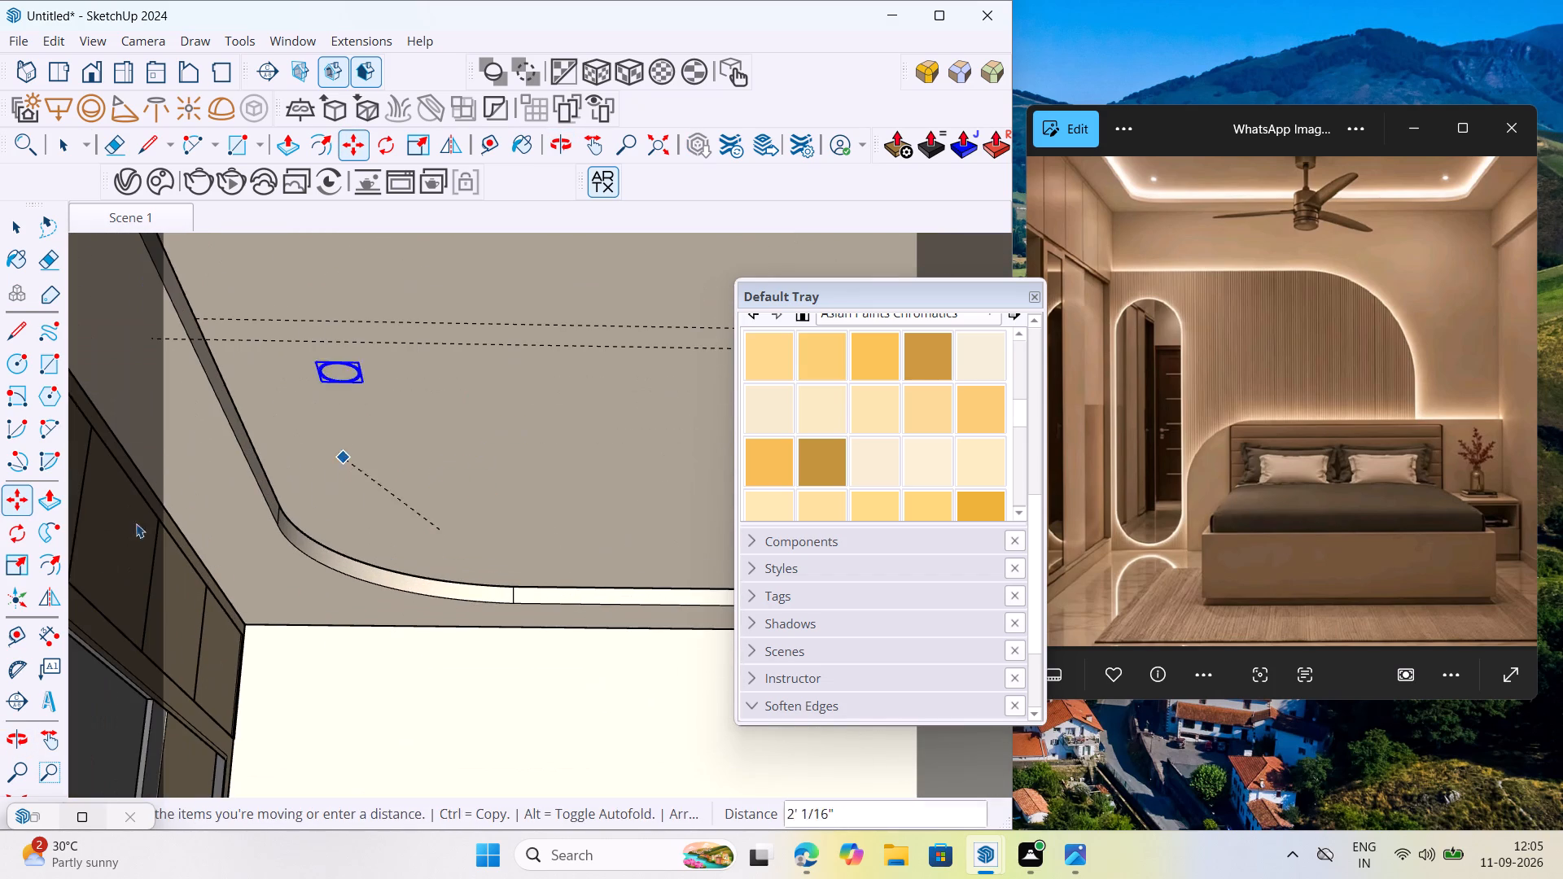
pyautogui.click(15, 503)
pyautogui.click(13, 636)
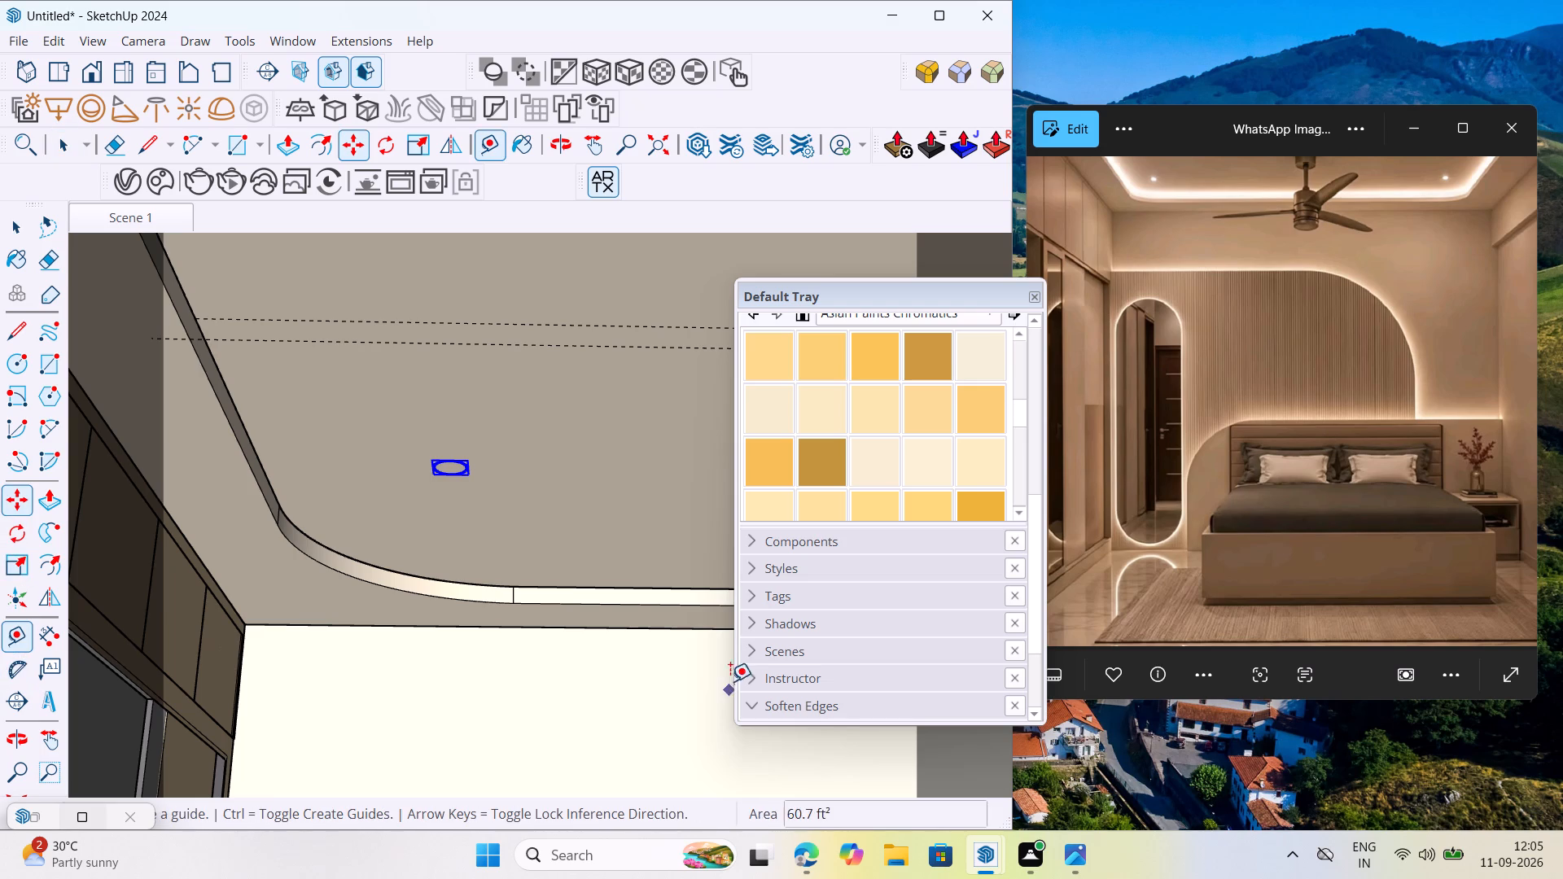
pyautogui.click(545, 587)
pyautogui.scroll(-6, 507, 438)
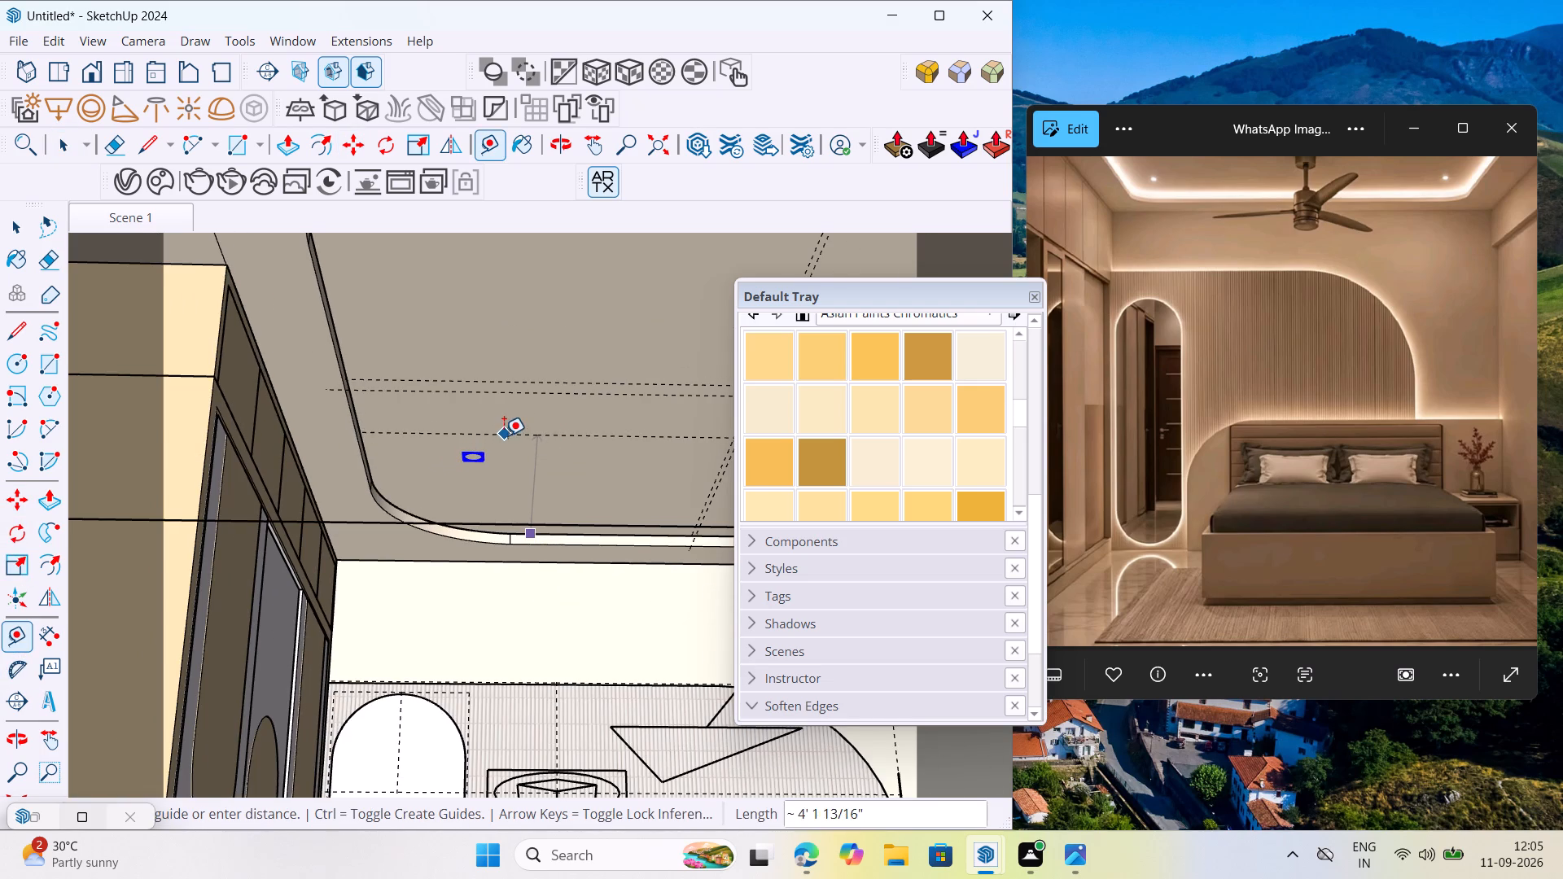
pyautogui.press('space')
# Hide the existing dashed guide lines in the model view.
pyautogui.click(88, 39)
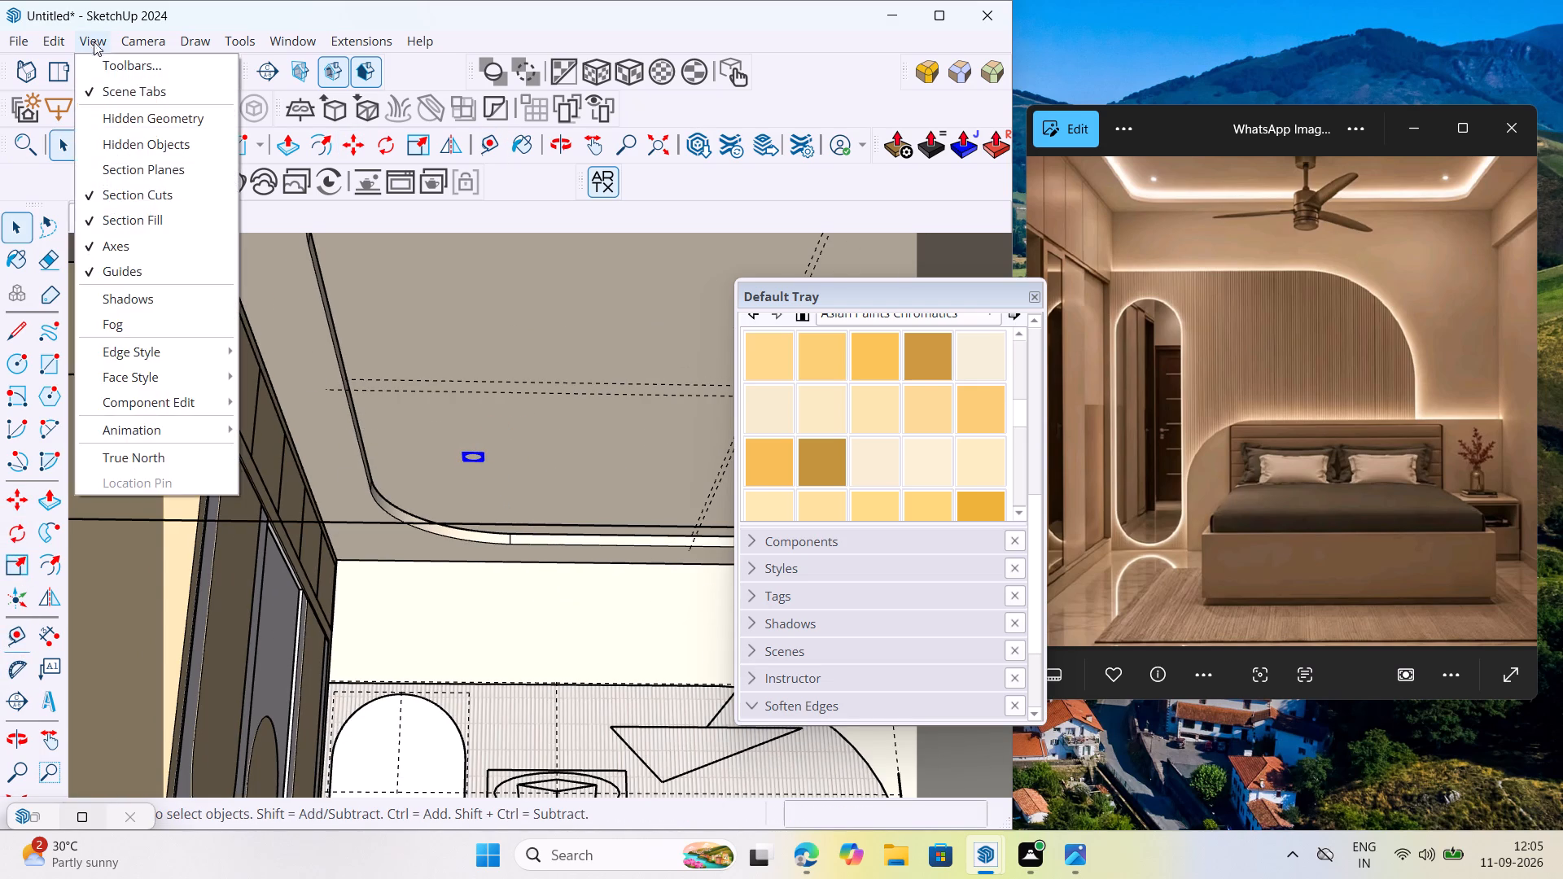
pyautogui.click(146, 246)
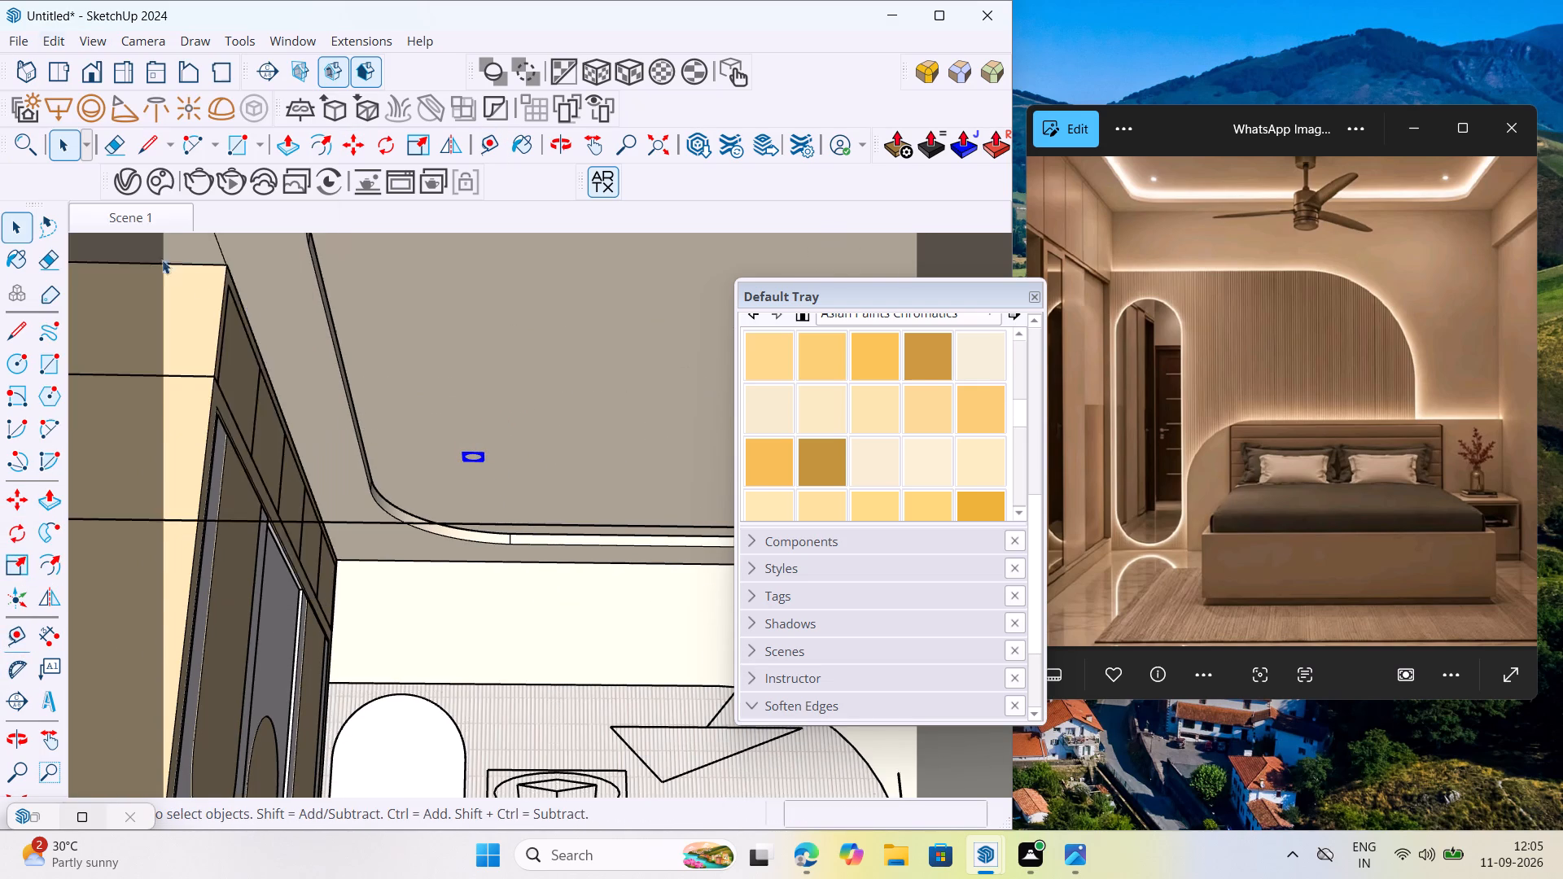
# Create a guide line on the recessed ceiling, offset 2' from the recess edge along the bed wall.
pyautogui.scroll(-5, 383, 397)
pyautogui.scroll(5, 510, 459)
pyautogui.scroll(1, 24, 623)
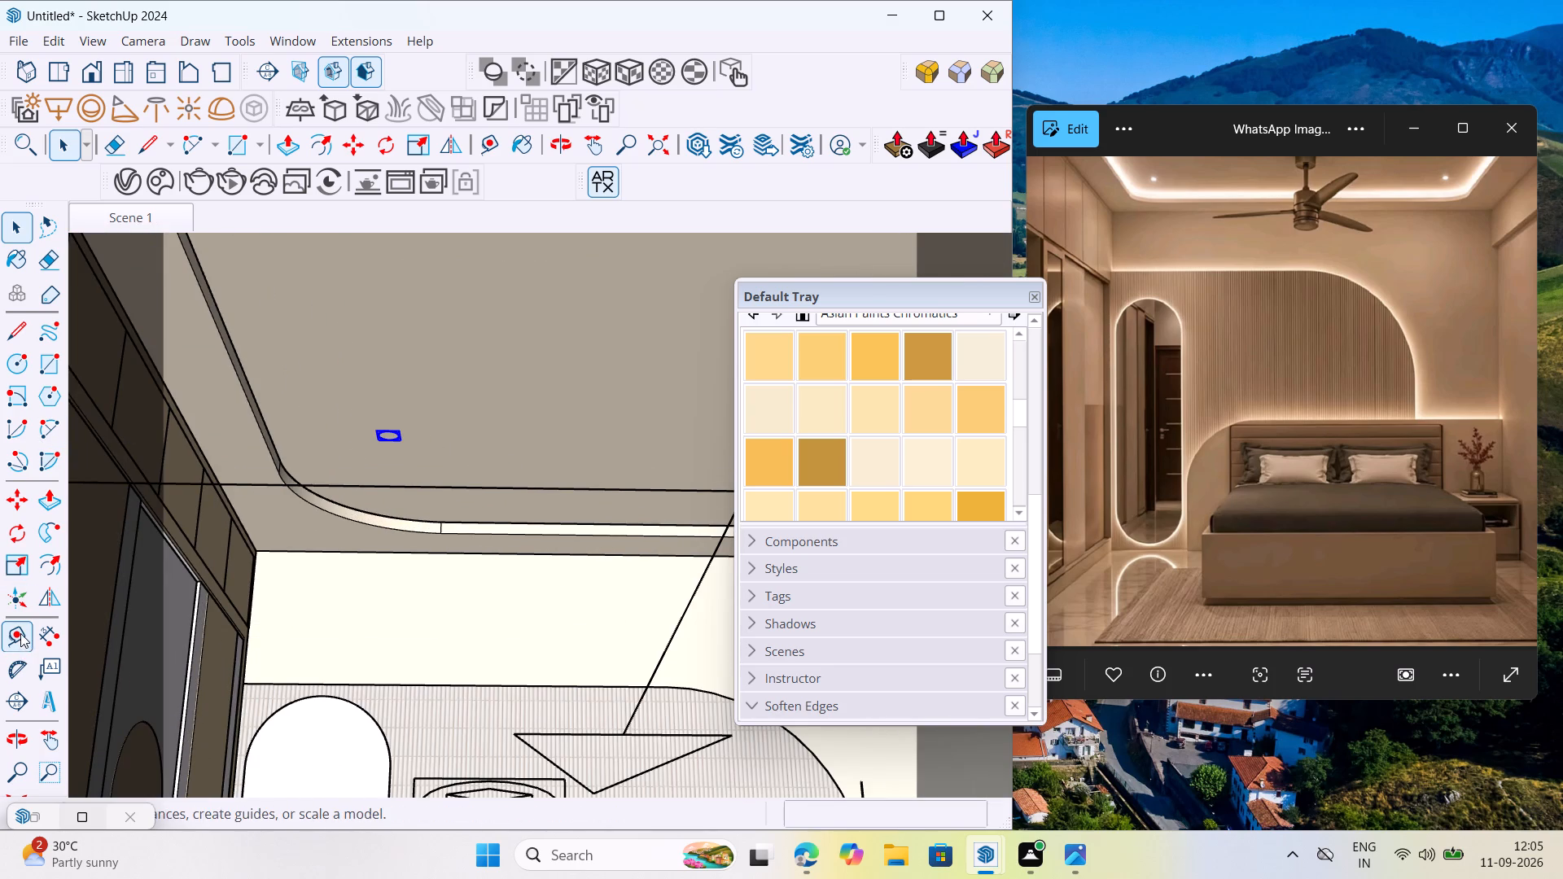
pyautogui.click(20, 633)
pyautogui.scroll(3, 415, 536)
pyautogui.click(518, 517)
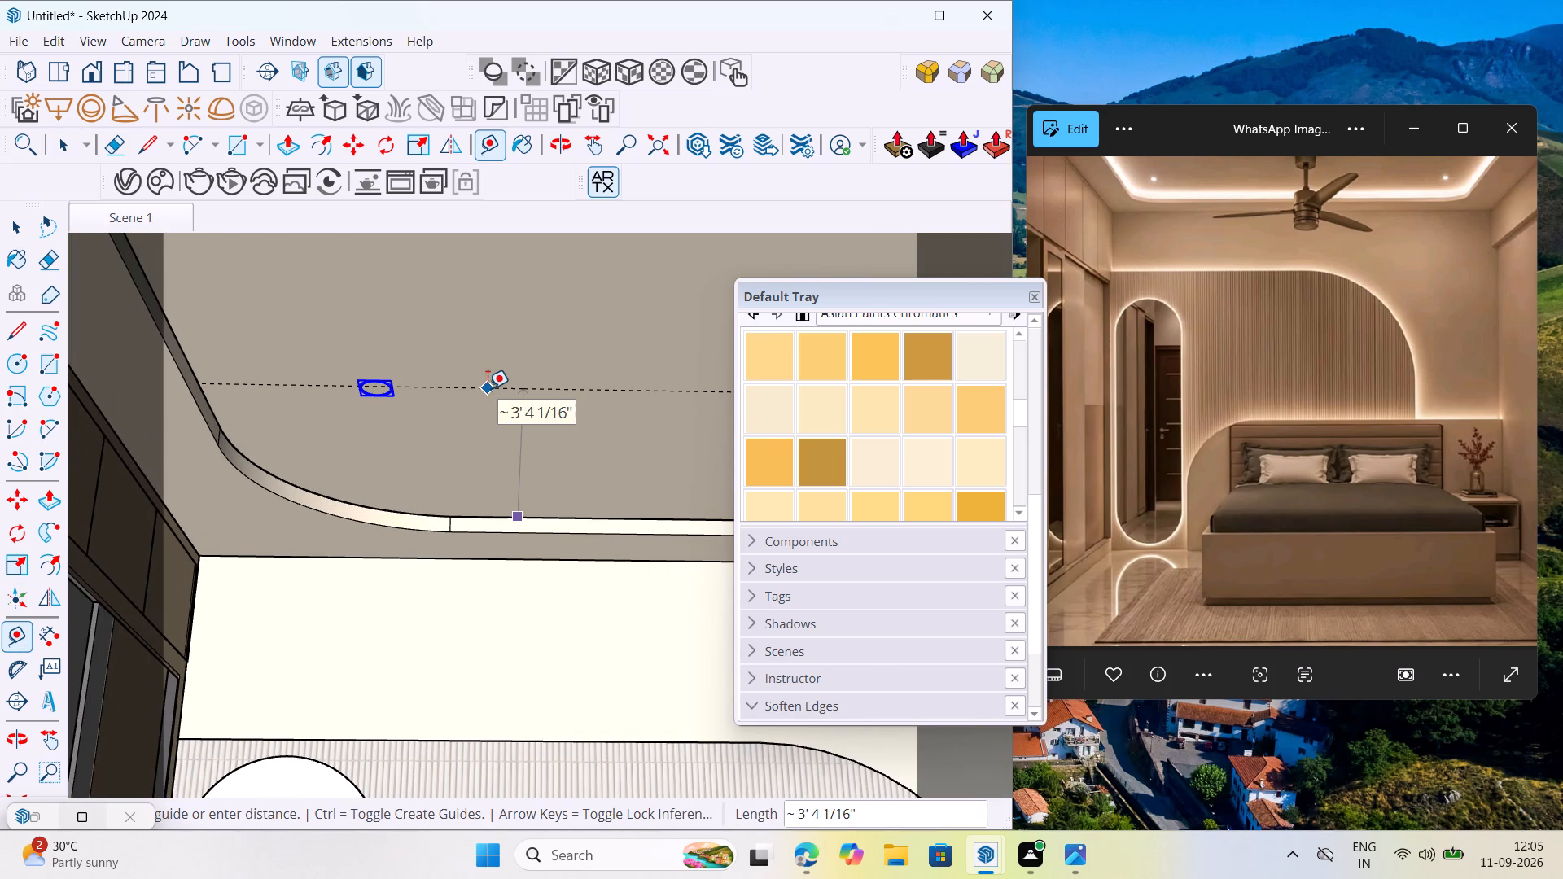
pyautogui.write("2'")
pyautogui.press('Return')
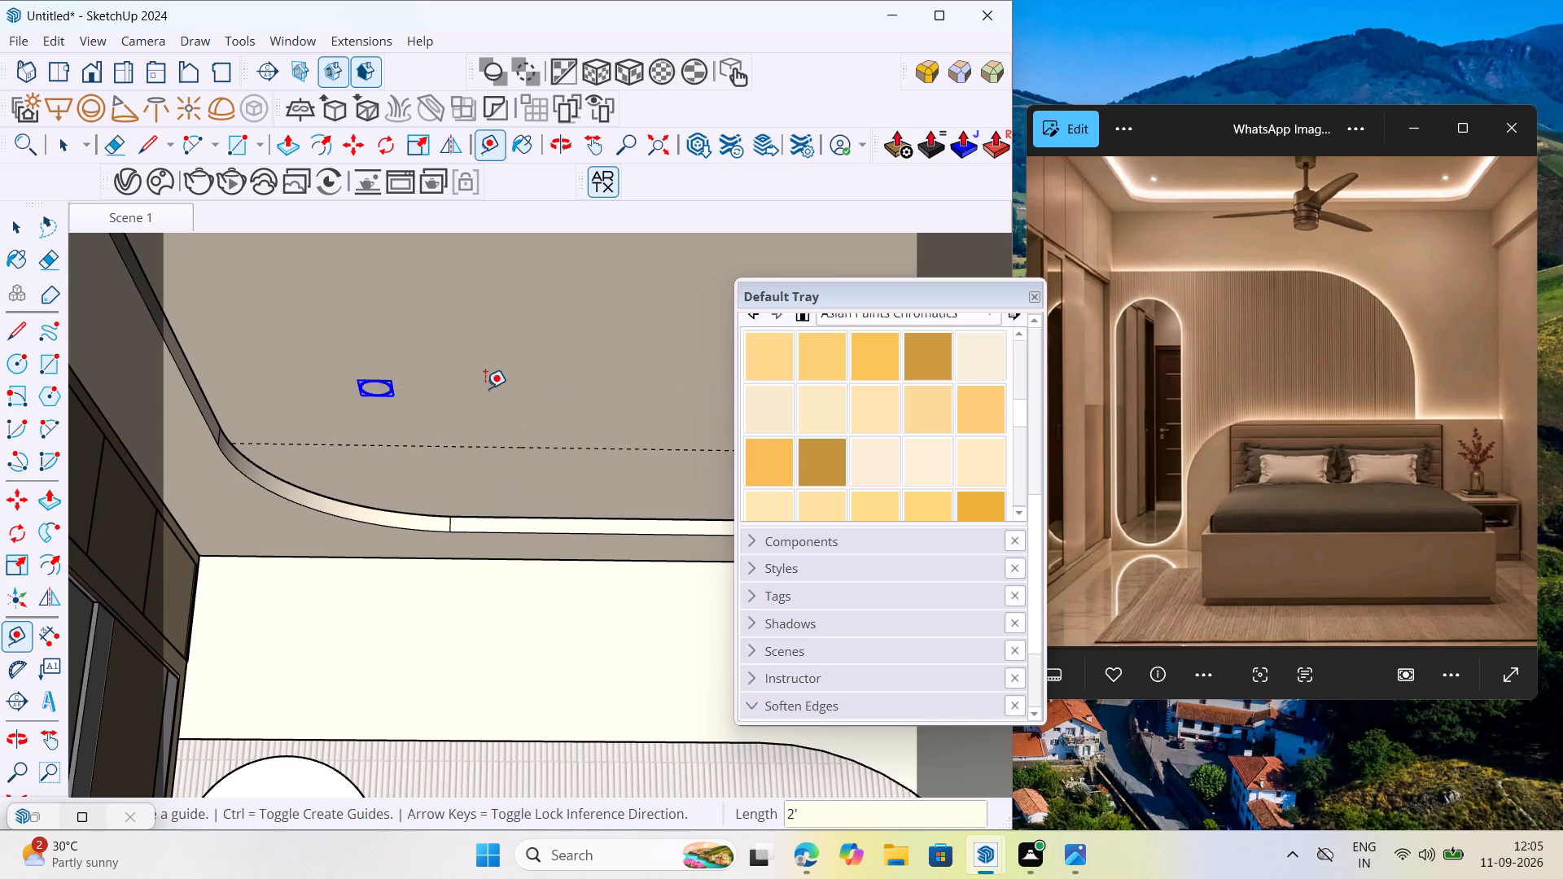
# Create a guide line on the recessed ceiling, offset 2' from the recess edge on the wardrobe side.
pyautogui.scroll(-6, 348, 453)
pyautogui.scroll(6, 357, 455)
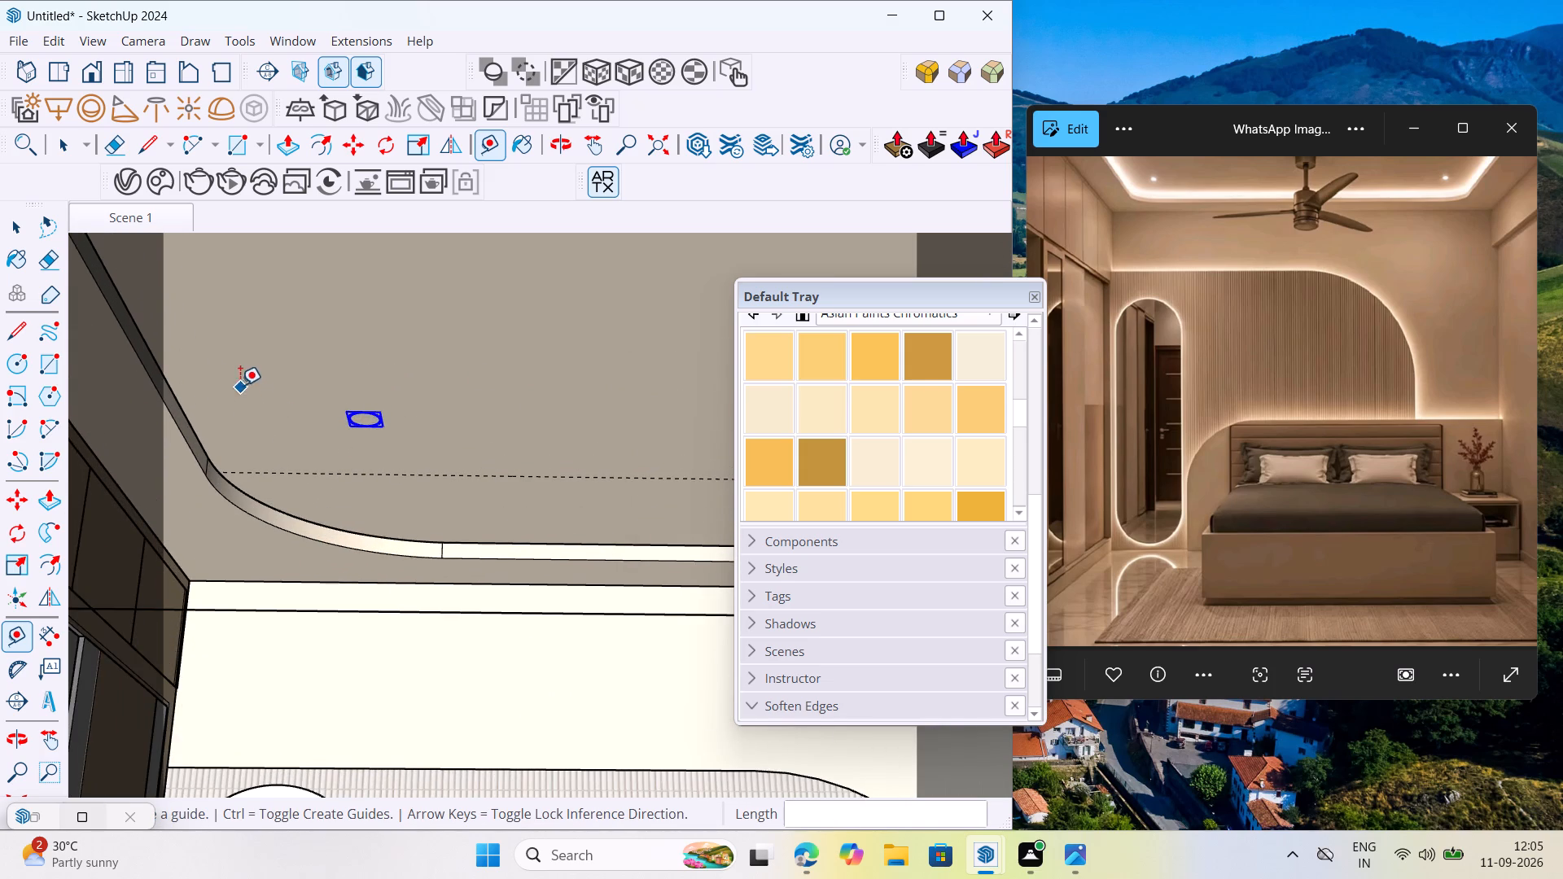
pyautogui.scroll(2, 232, 377)
pyautogui.click(172, 426)
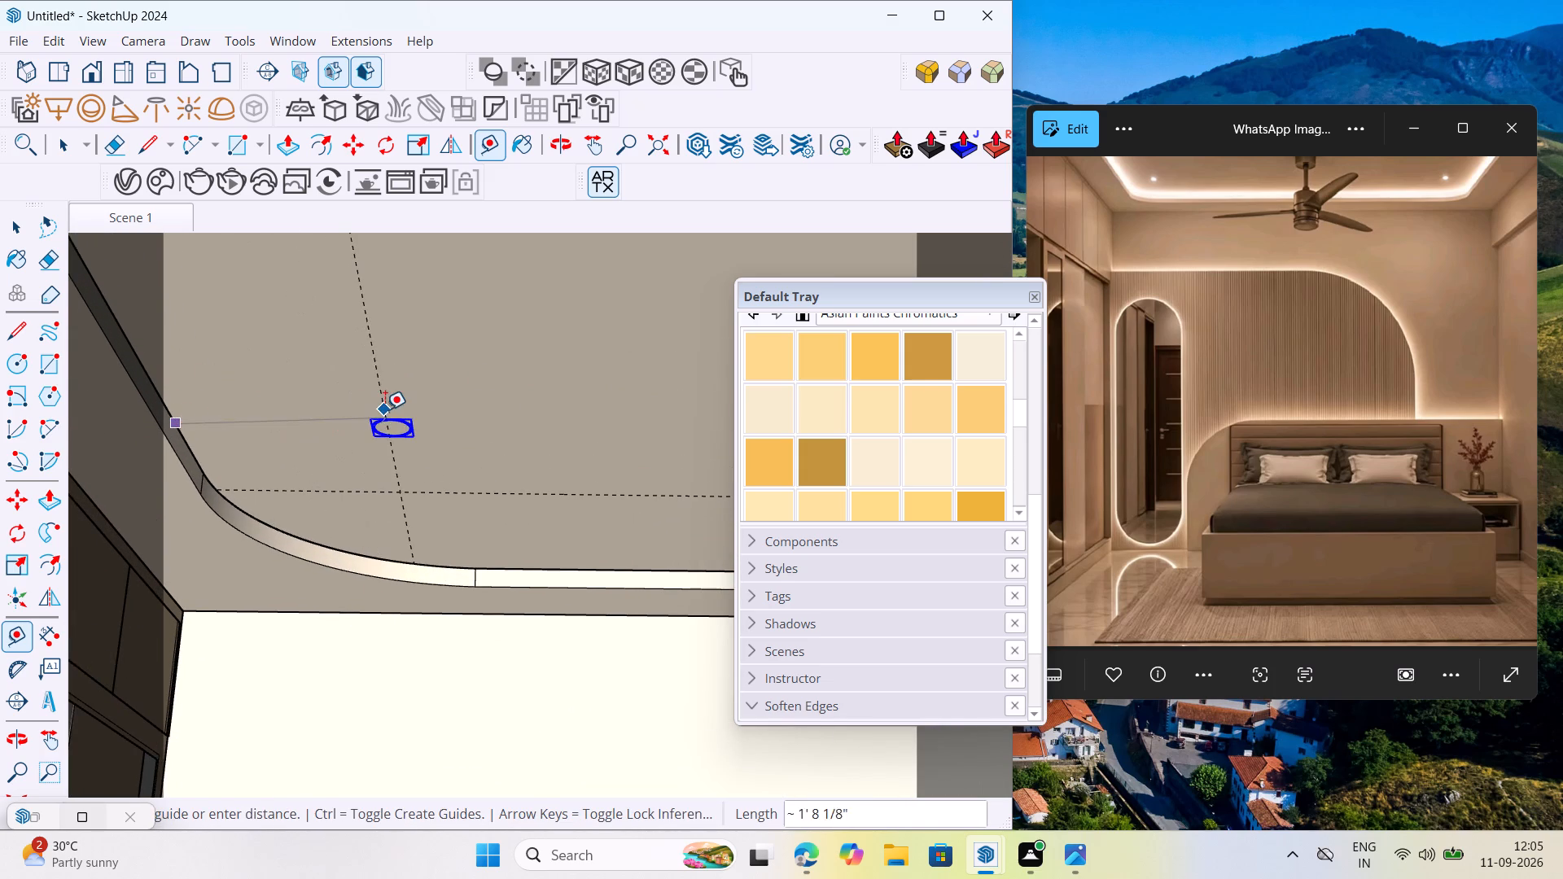
pyautogui.write("2'")
pyautogui.press('Return')
# Create a guide line on the recessed ceiling, offset 2' from the recess edge on the side opposite the wardrobe.
pyautogui.scroll(-2, 366, 470)
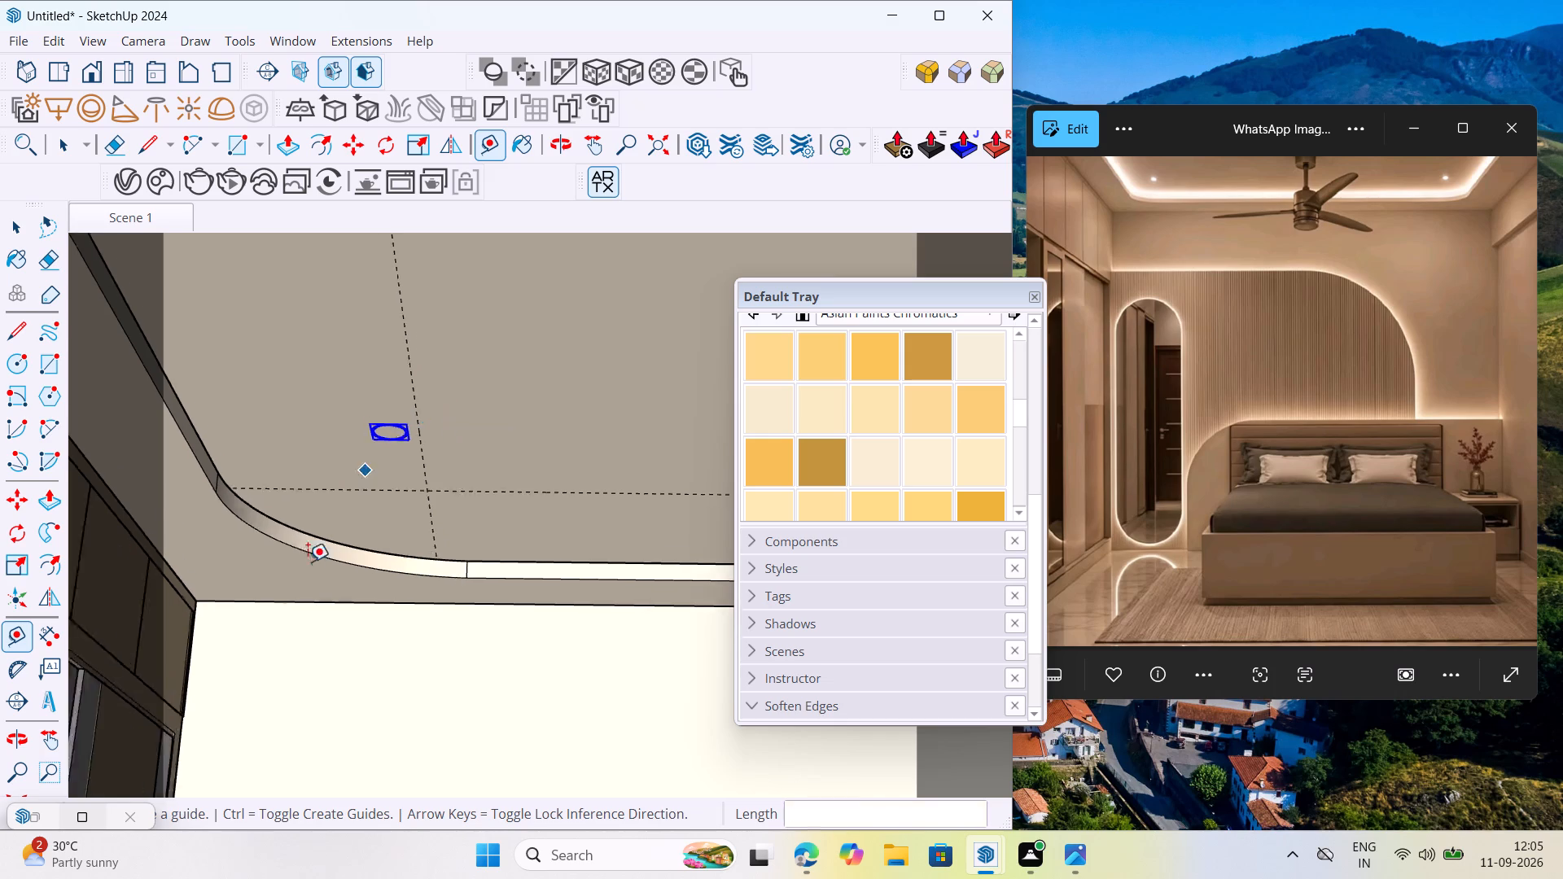
pyautogui.scroll(-12, 308, 562)
pyautogui.scroll(6, 431, 581)
pyautogui.scroll(-5, 341, 529)
pyautogui.scroll(5, 590, 507)
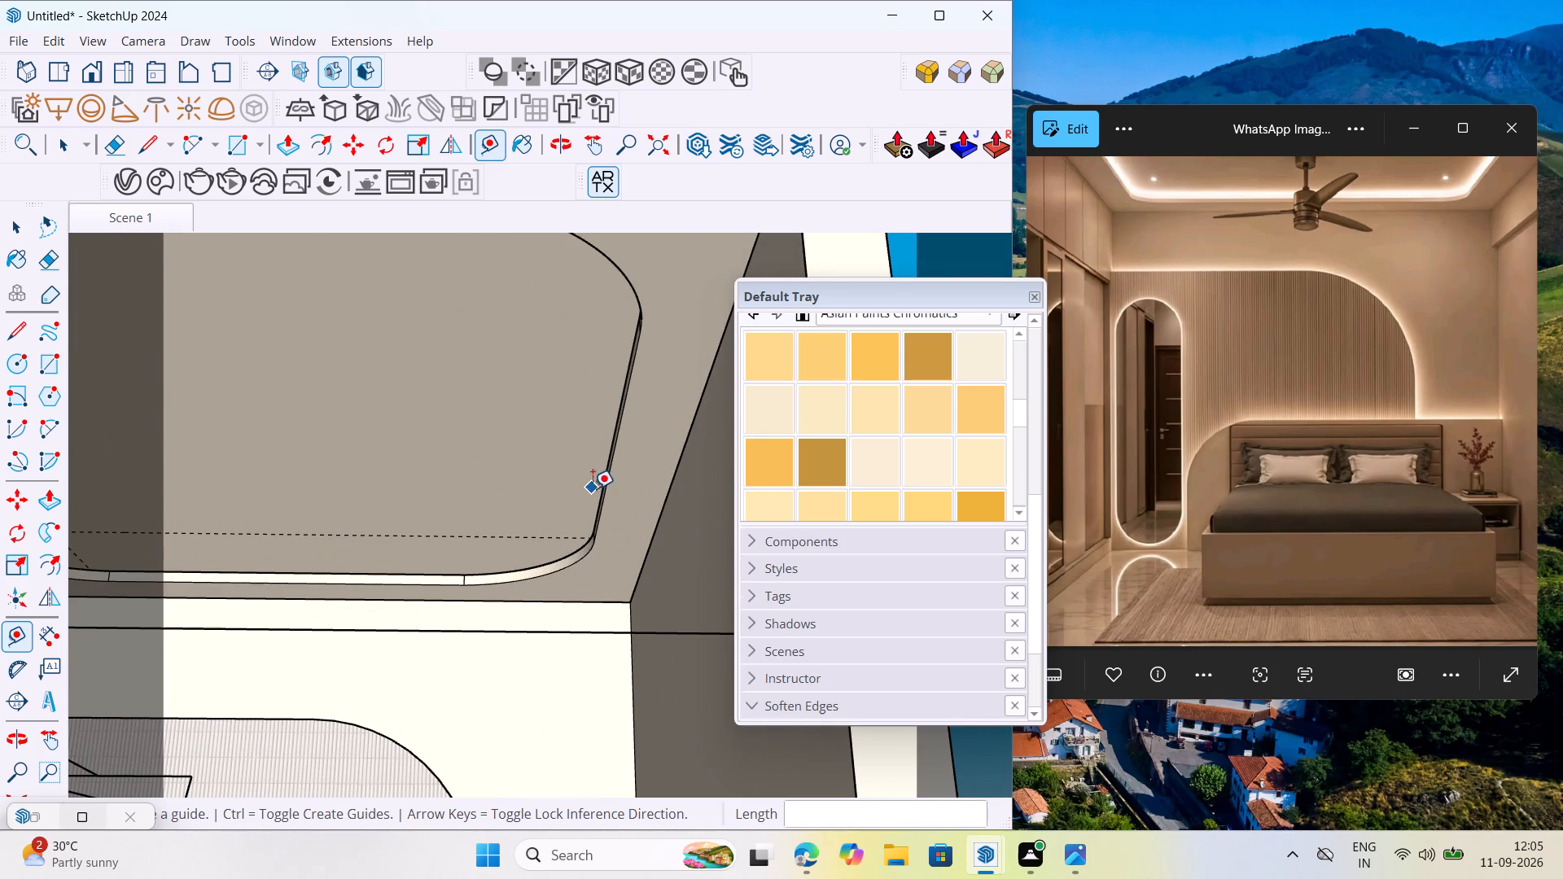
pyautogui.click(606, 449)
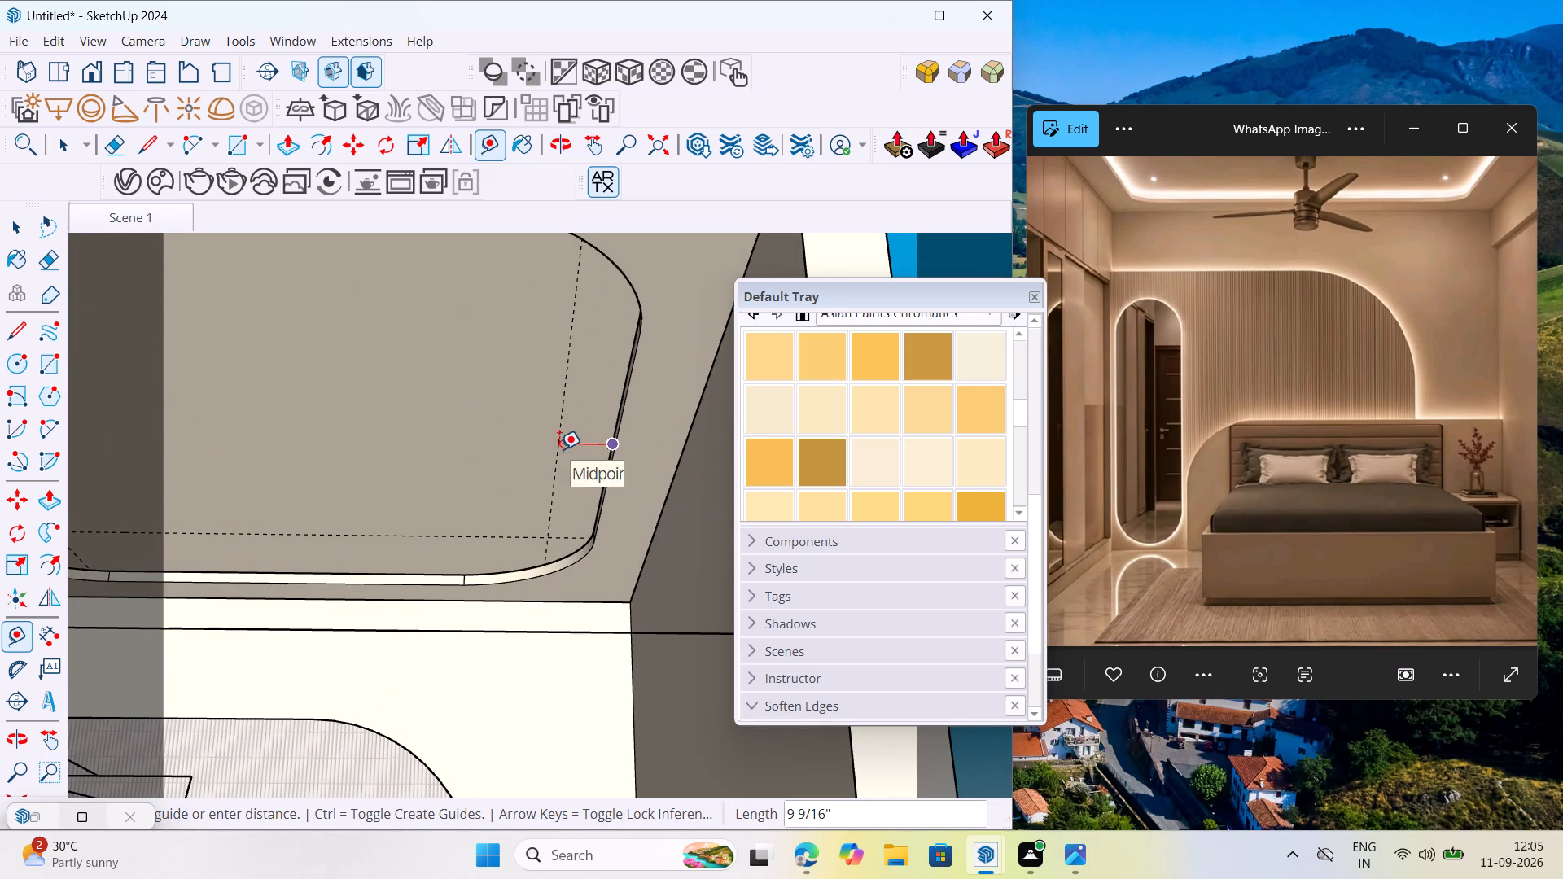
pyautogui.write("2'")
pyautogui.press('Return')
pyautogui.press('space')
# Move the ceiling light about 1' 5" onto the intersection of the bed-wall and wardrobe-side guides.
pyautogui.scroll(-7, 559, 439)
pyautogui.moveTo(514, 512); pyautogui.dragTo(536, 450, button='middle')
pyautogui.scroll(13, 125, 444)
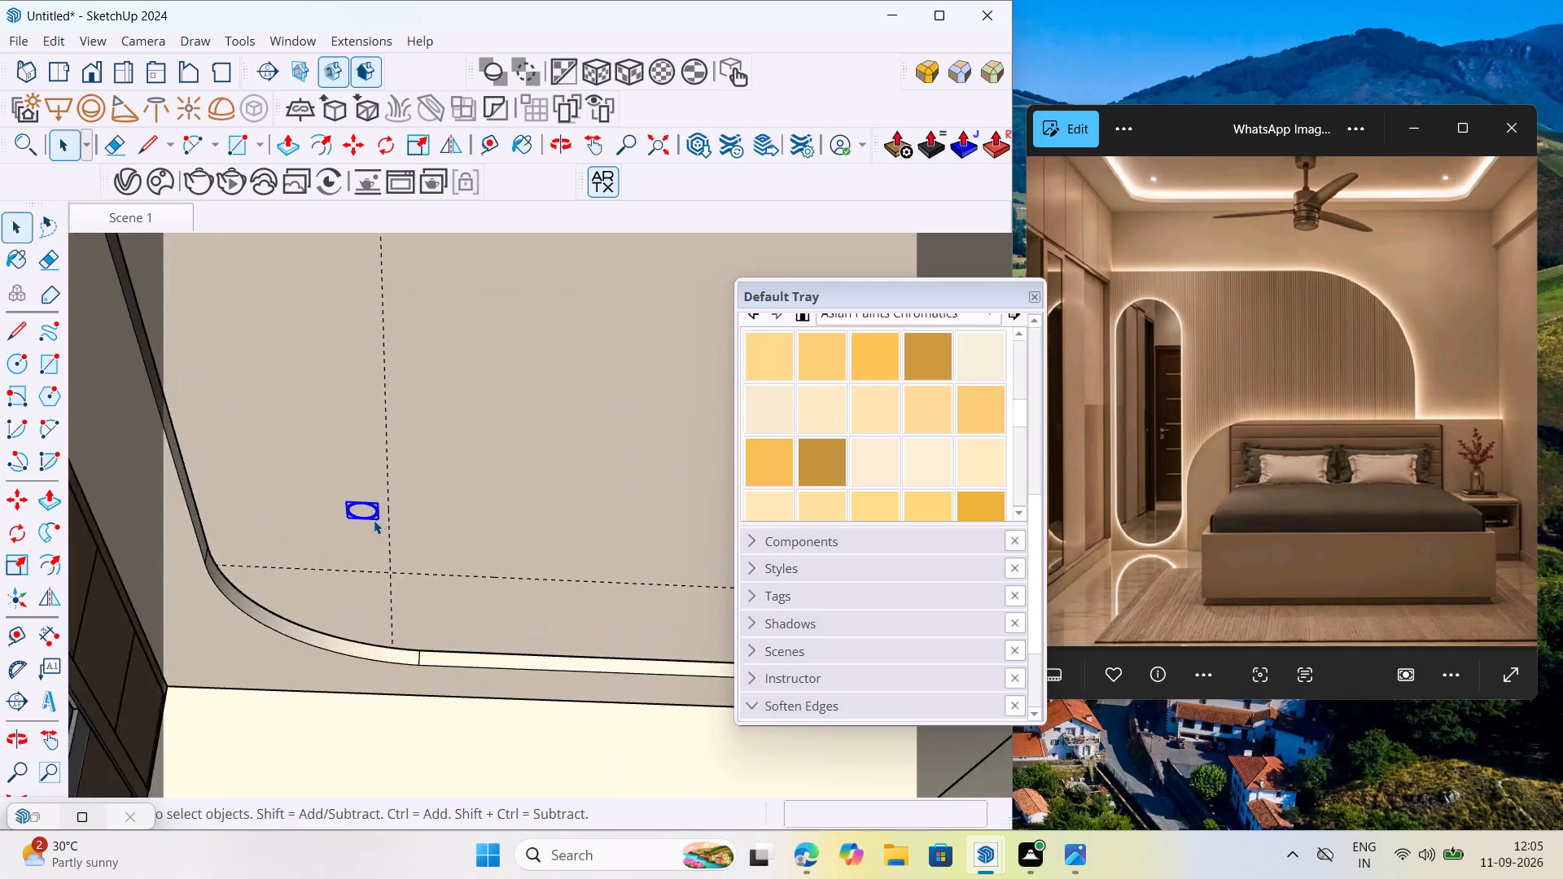
pyautogui.scroll(4, 374, 520)
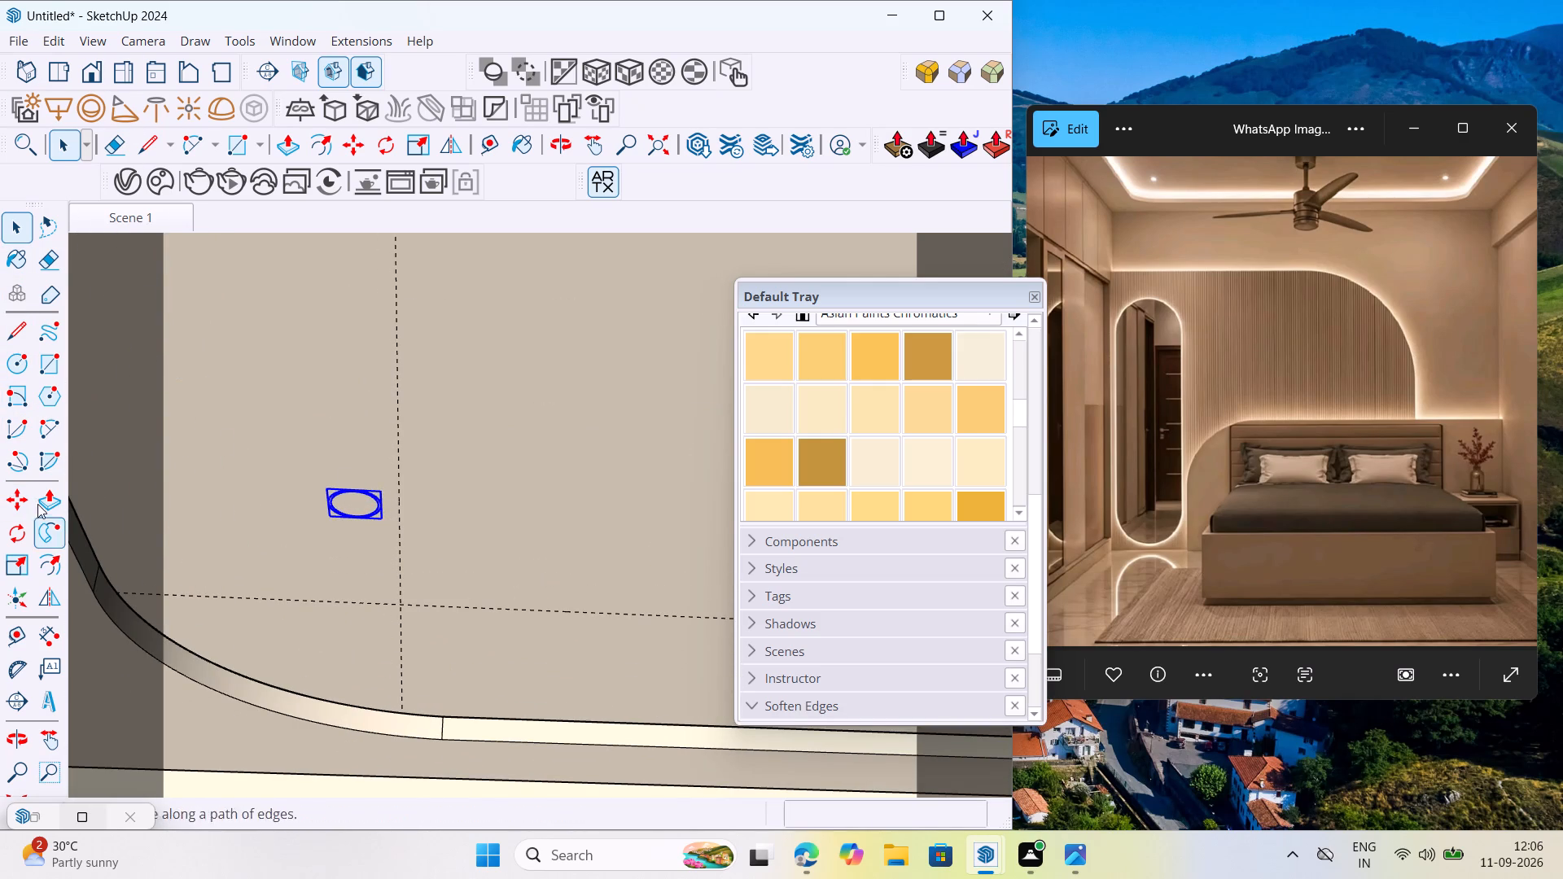
pyautogui.click(19, 490)
pyautogui.scroll(4, 321, 517)
pyautogui.click(414, 477)
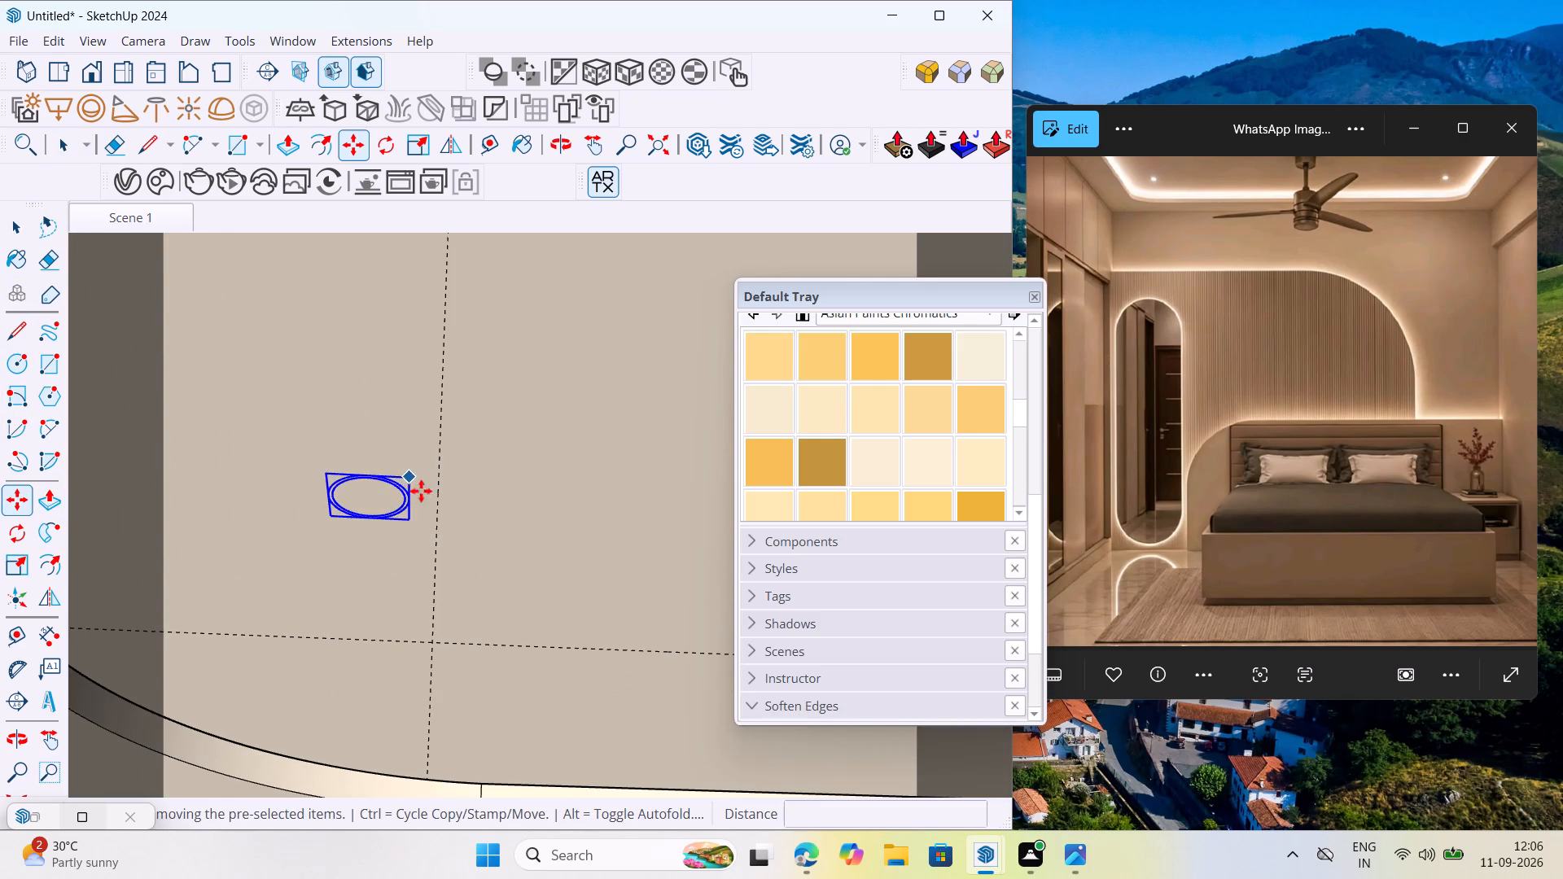
pyautogui.scroll(4, 452, 617)
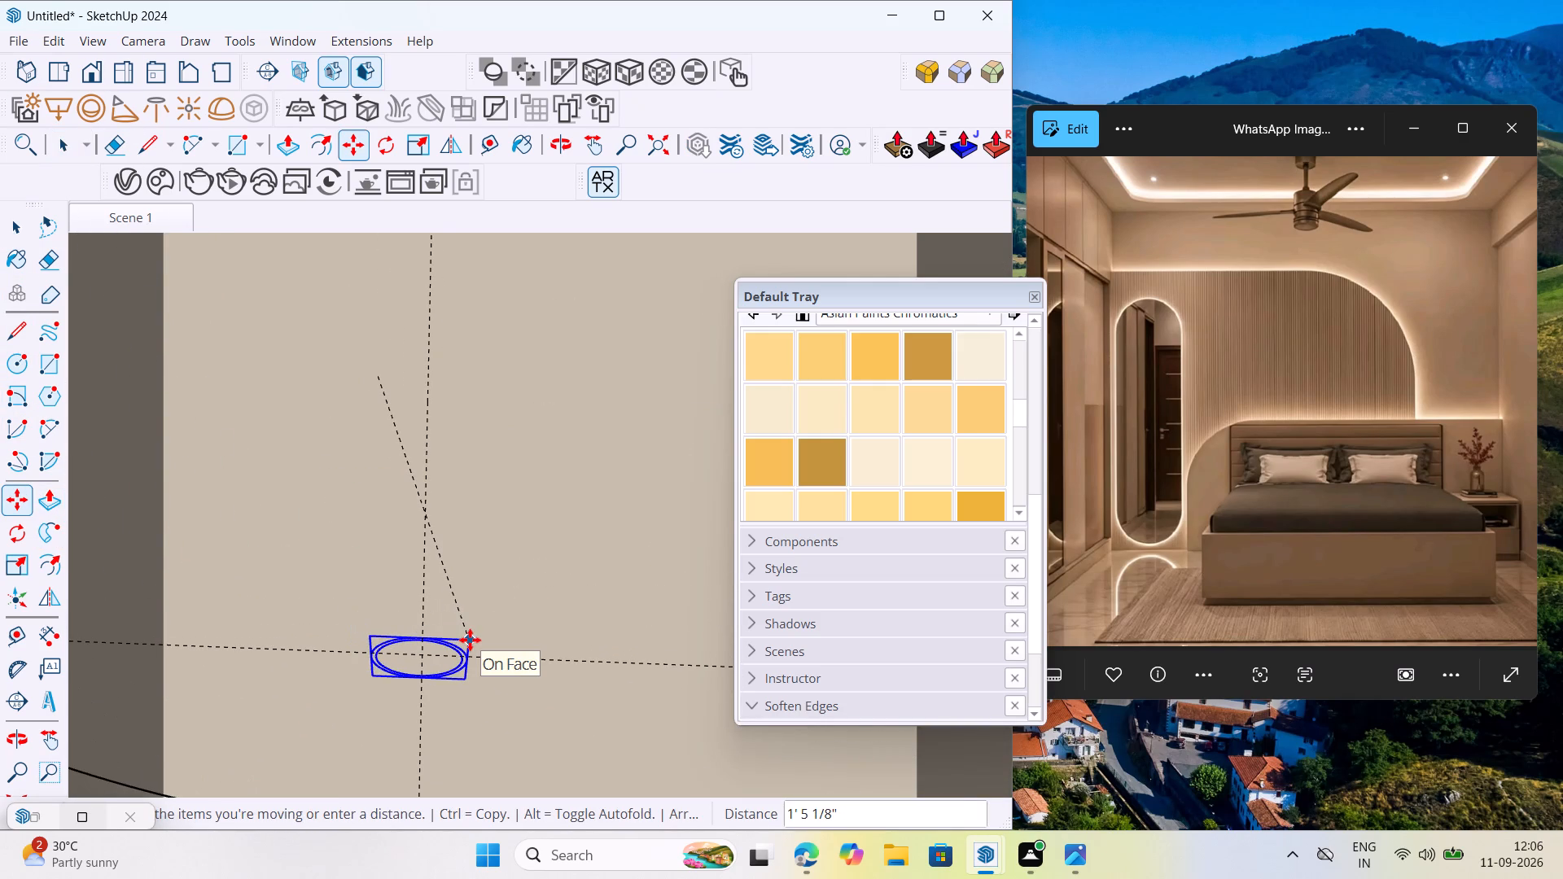
pyautogui.click(475, 640)
pyautogui.scroll(11, 421, 650)
pyautogui.press('space')
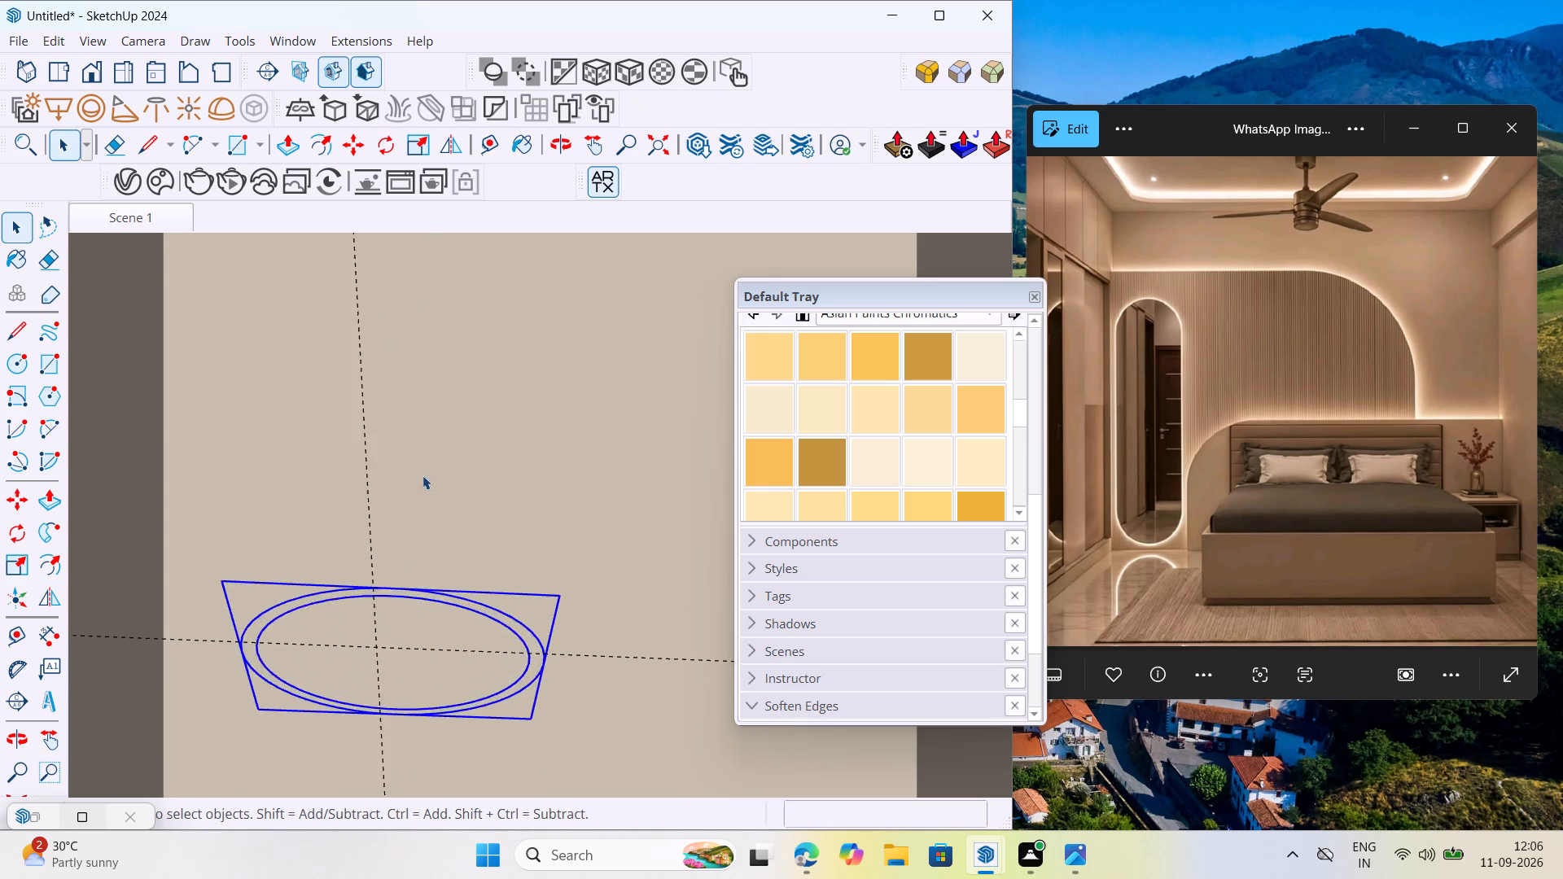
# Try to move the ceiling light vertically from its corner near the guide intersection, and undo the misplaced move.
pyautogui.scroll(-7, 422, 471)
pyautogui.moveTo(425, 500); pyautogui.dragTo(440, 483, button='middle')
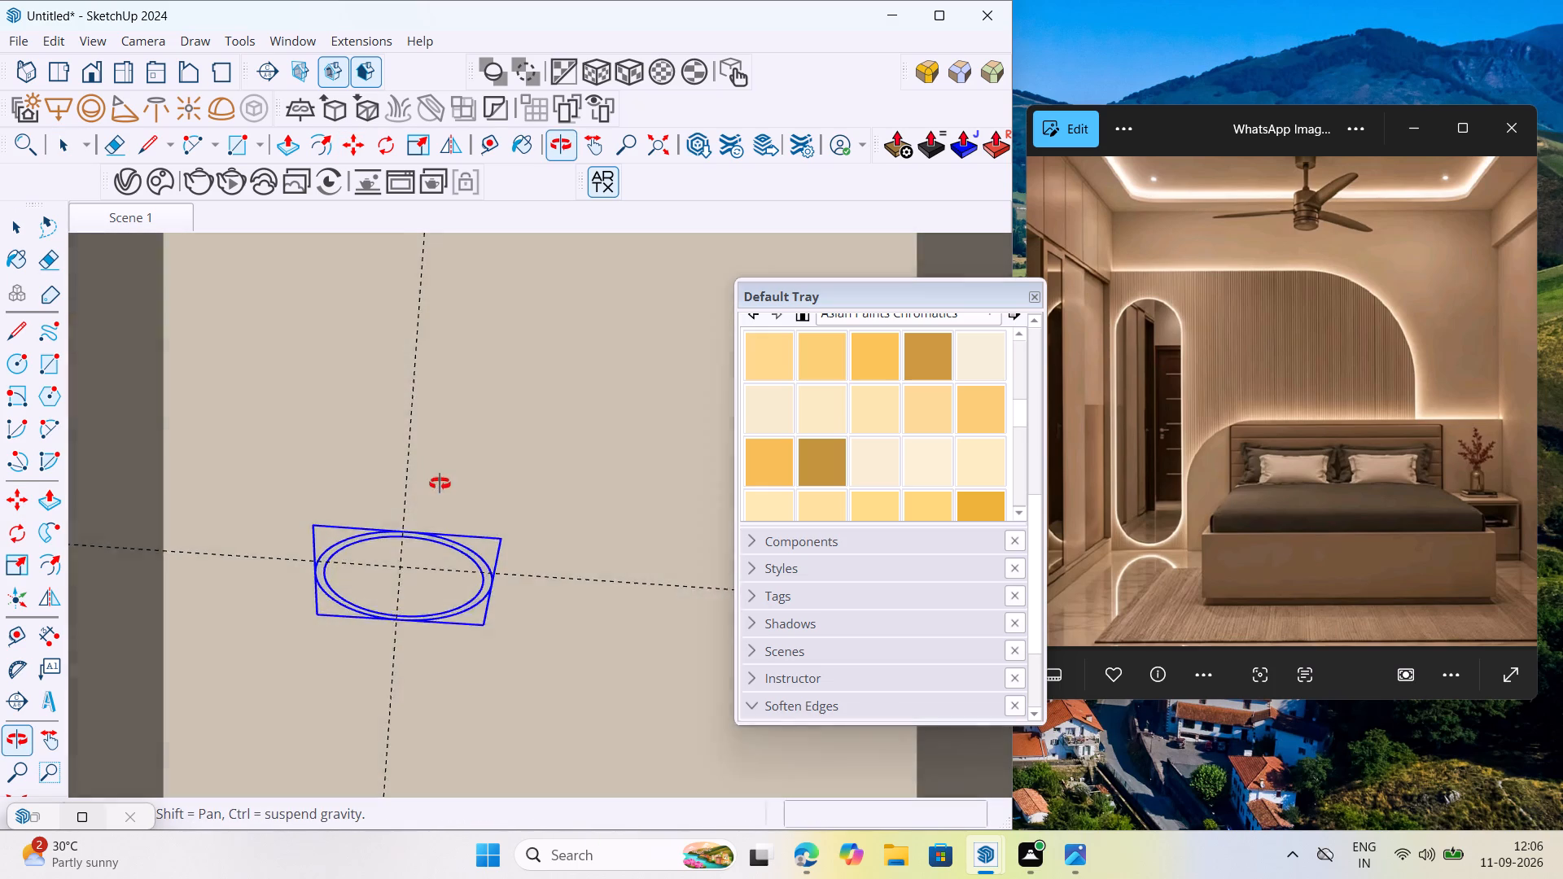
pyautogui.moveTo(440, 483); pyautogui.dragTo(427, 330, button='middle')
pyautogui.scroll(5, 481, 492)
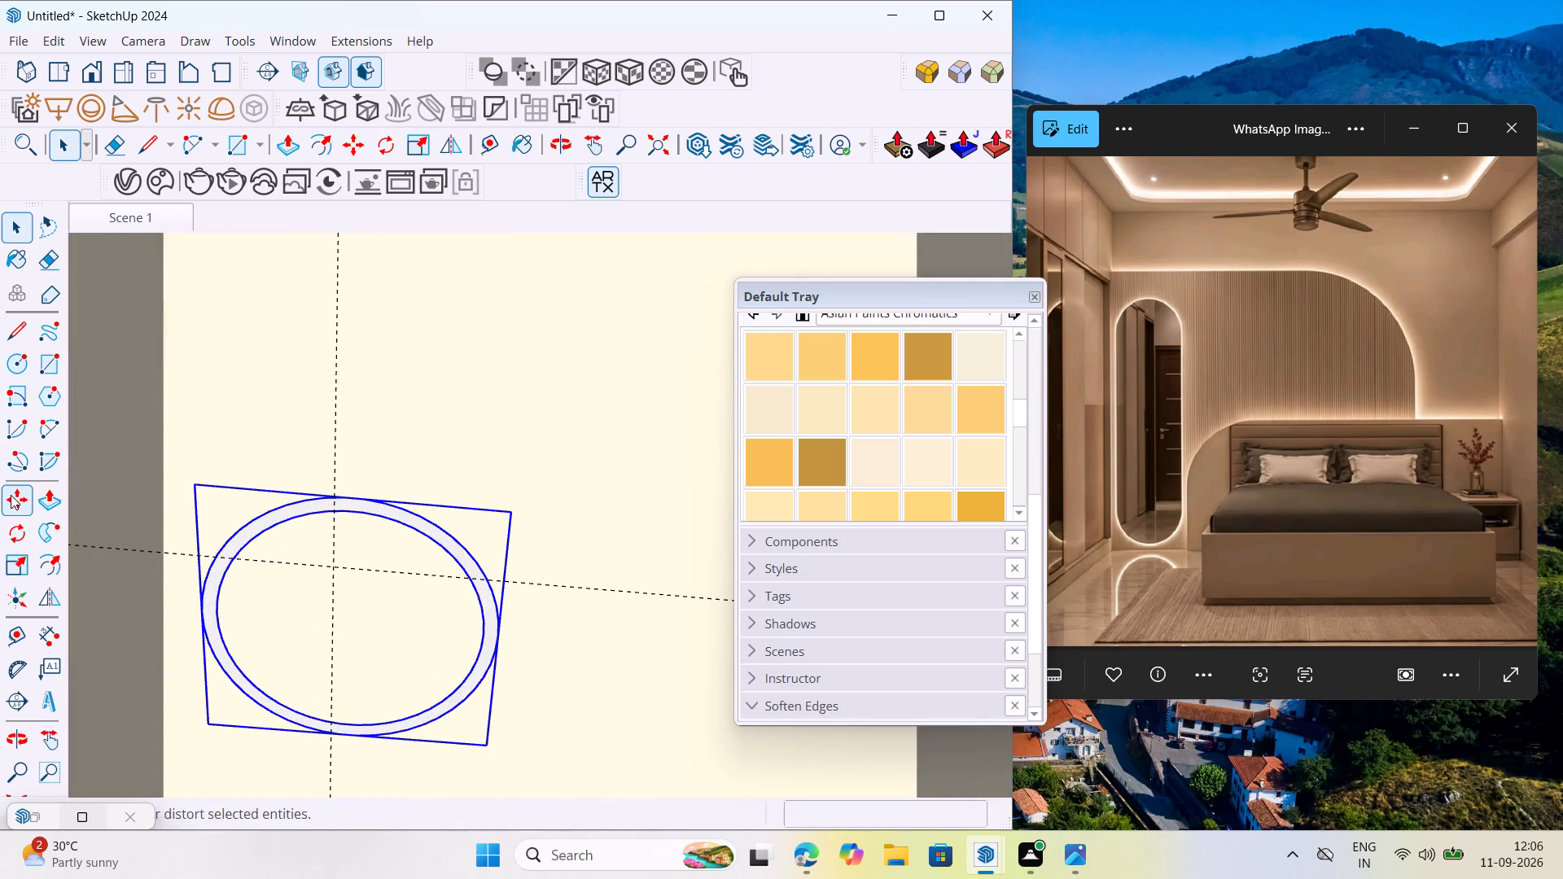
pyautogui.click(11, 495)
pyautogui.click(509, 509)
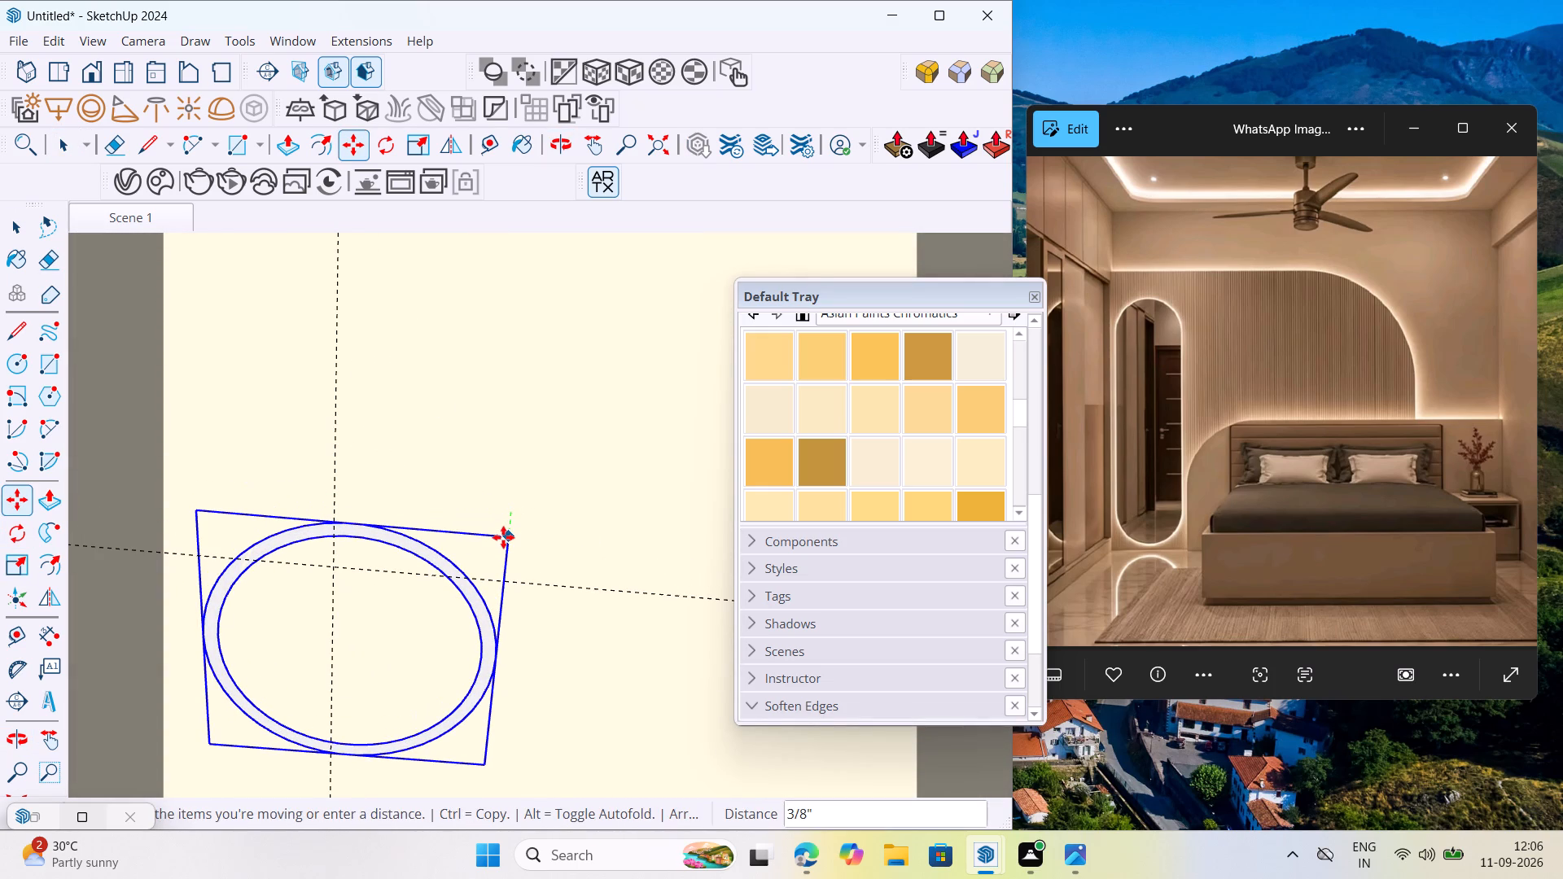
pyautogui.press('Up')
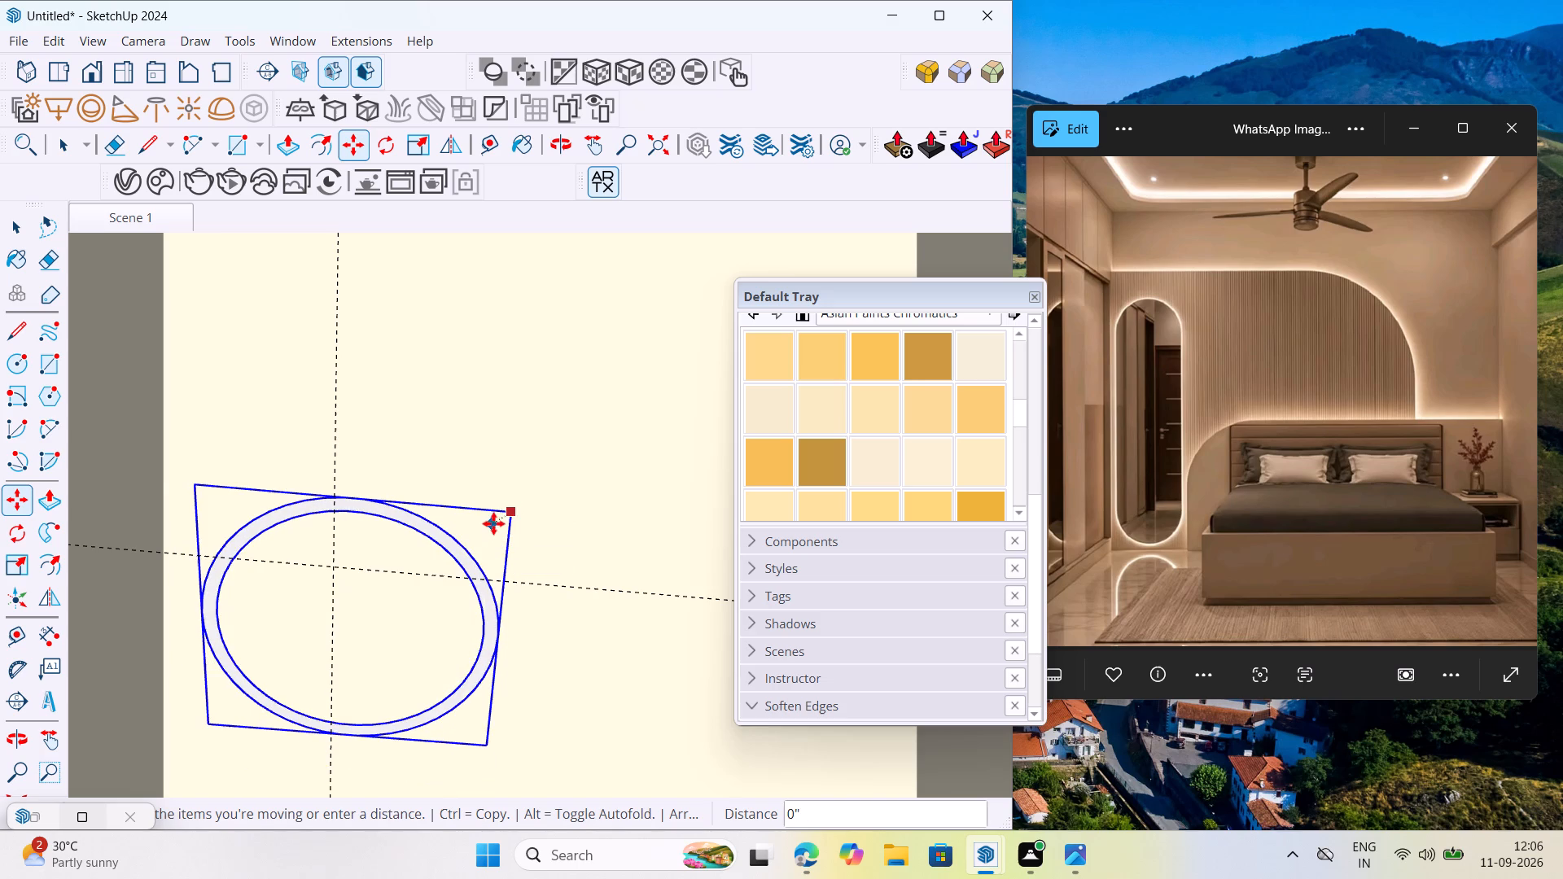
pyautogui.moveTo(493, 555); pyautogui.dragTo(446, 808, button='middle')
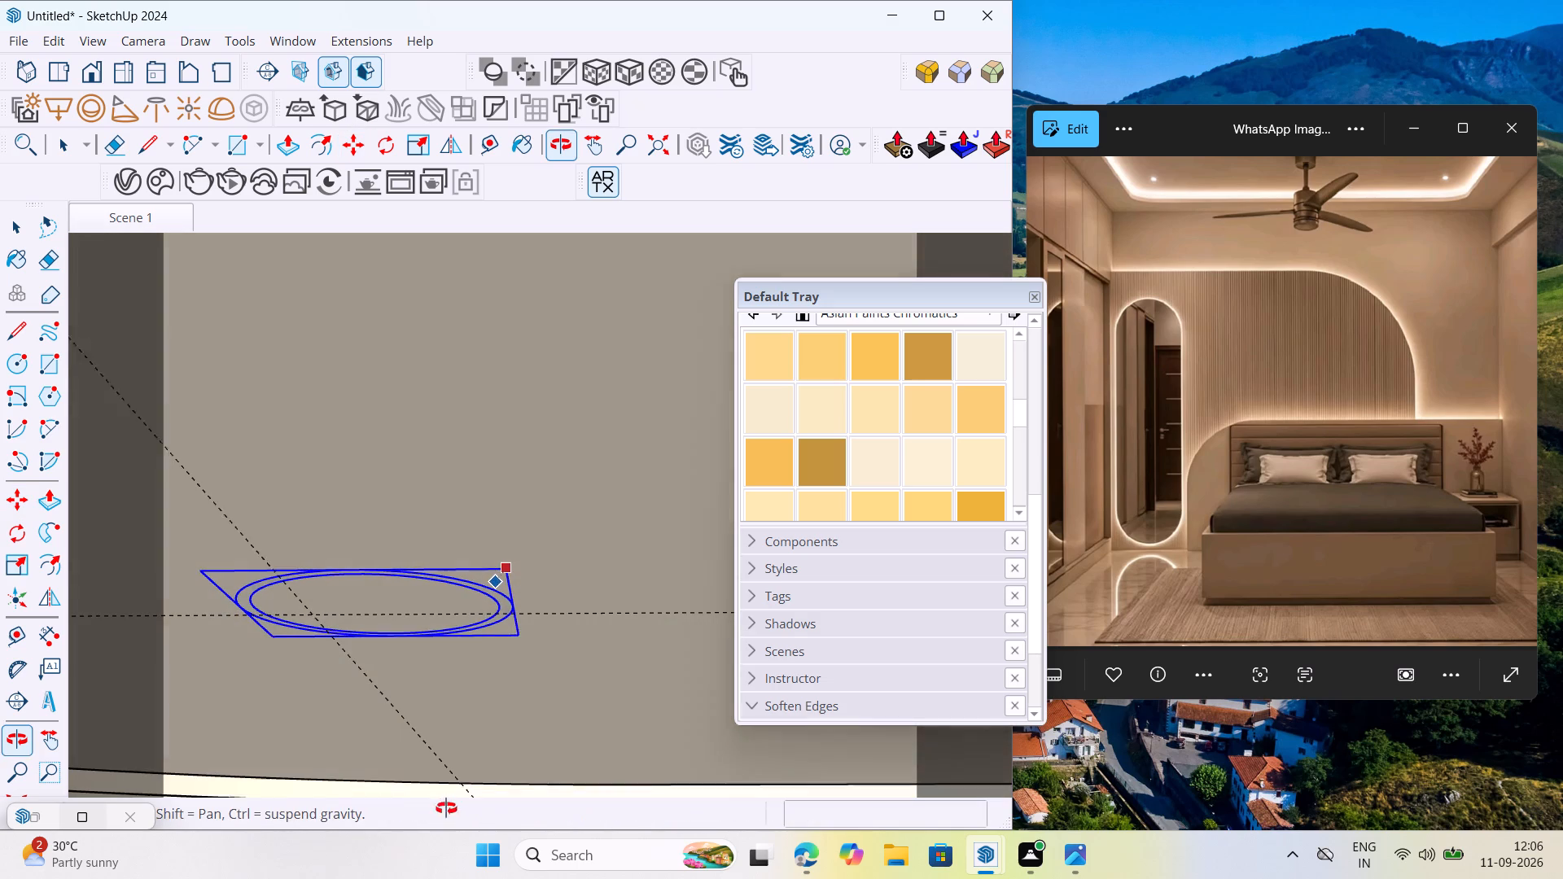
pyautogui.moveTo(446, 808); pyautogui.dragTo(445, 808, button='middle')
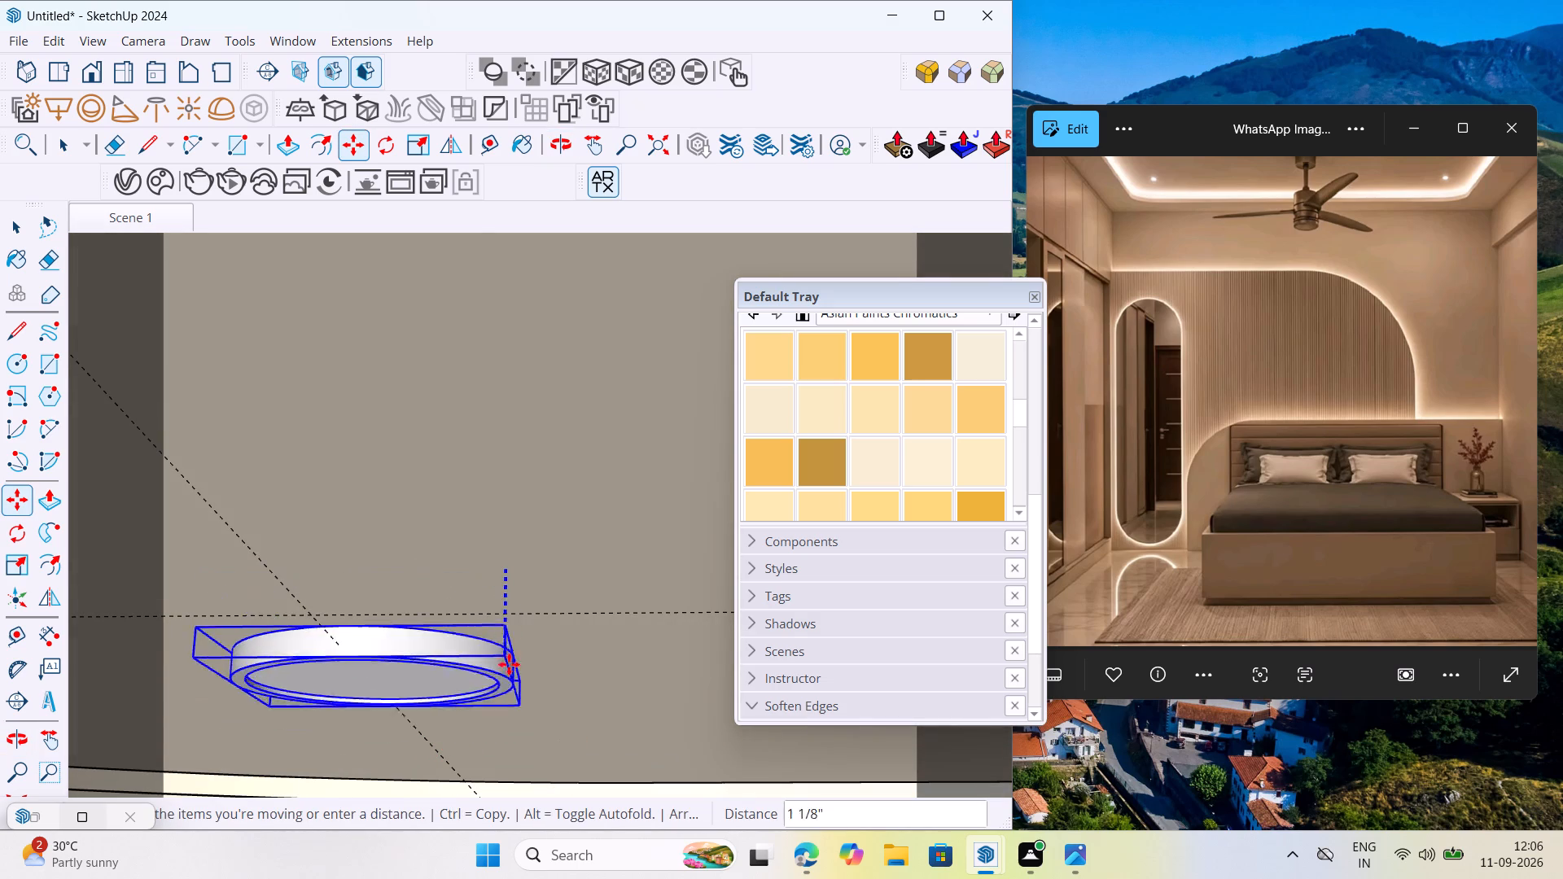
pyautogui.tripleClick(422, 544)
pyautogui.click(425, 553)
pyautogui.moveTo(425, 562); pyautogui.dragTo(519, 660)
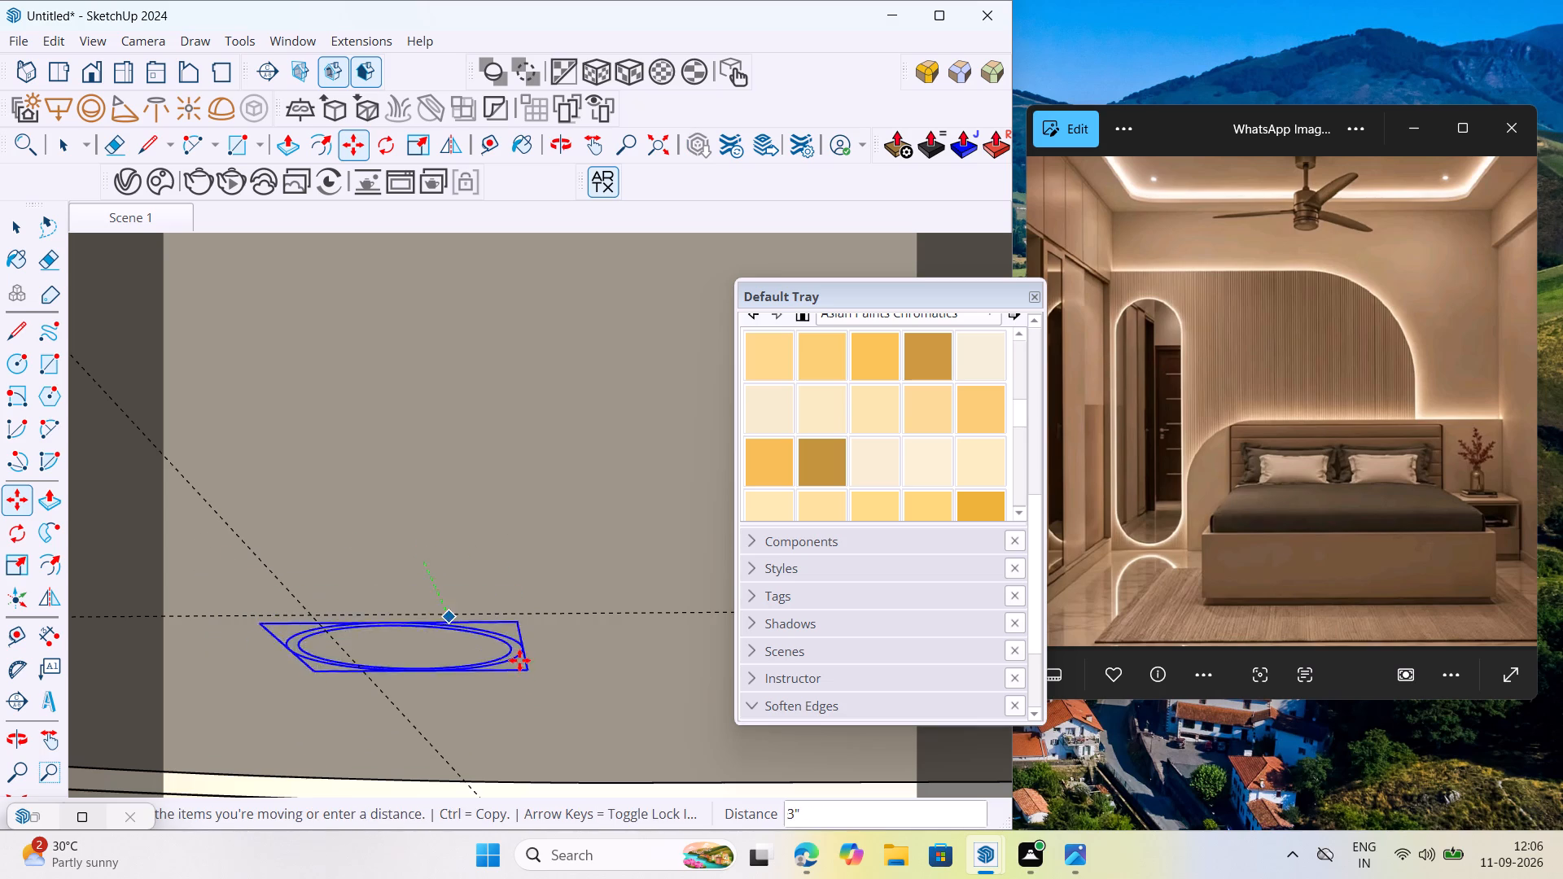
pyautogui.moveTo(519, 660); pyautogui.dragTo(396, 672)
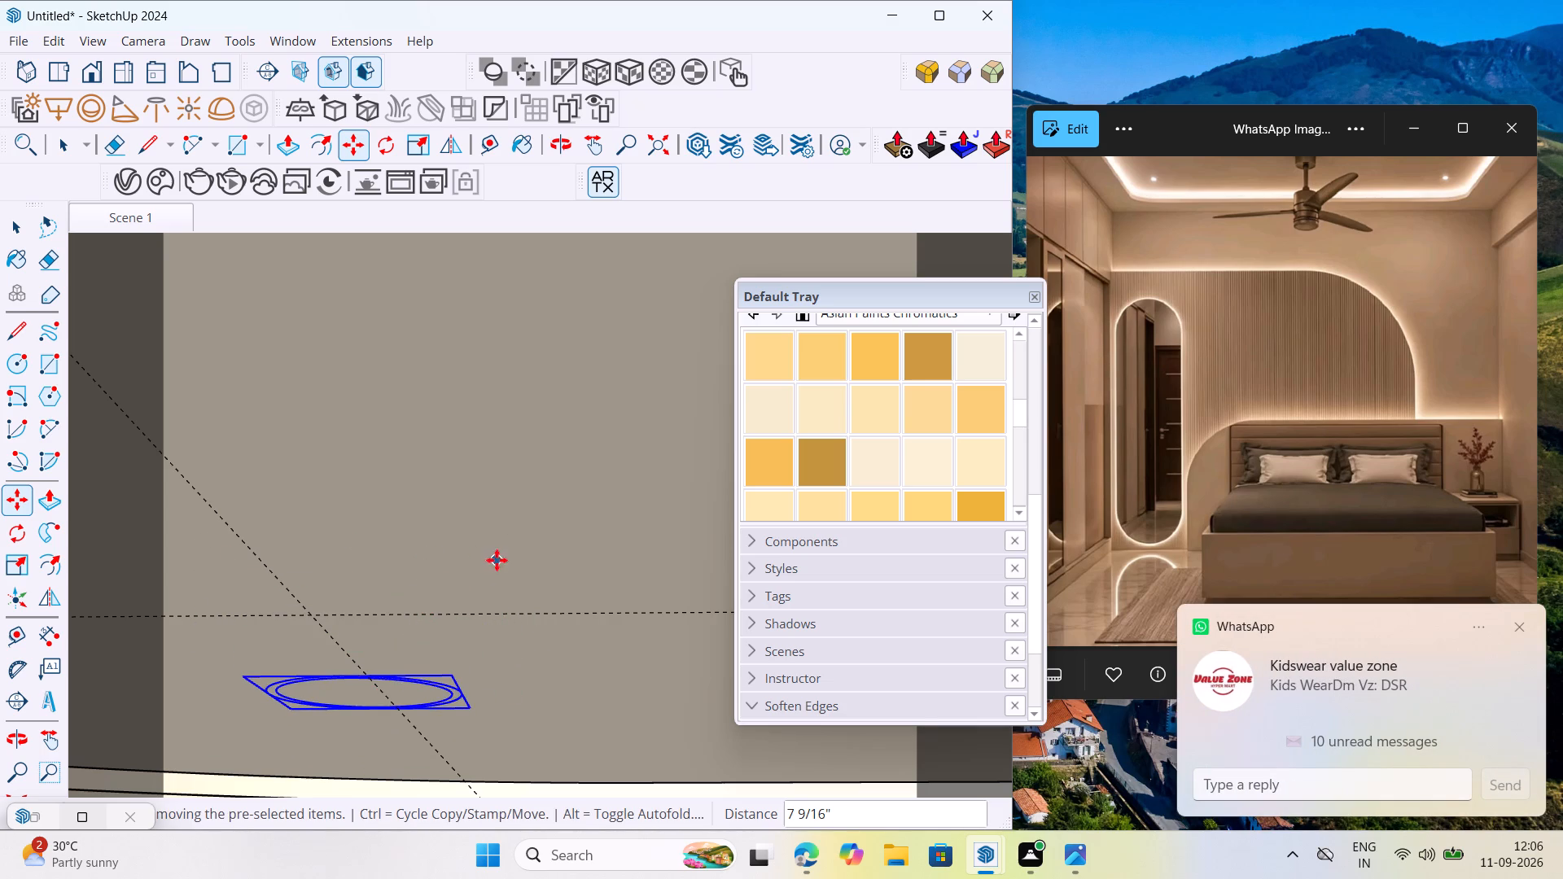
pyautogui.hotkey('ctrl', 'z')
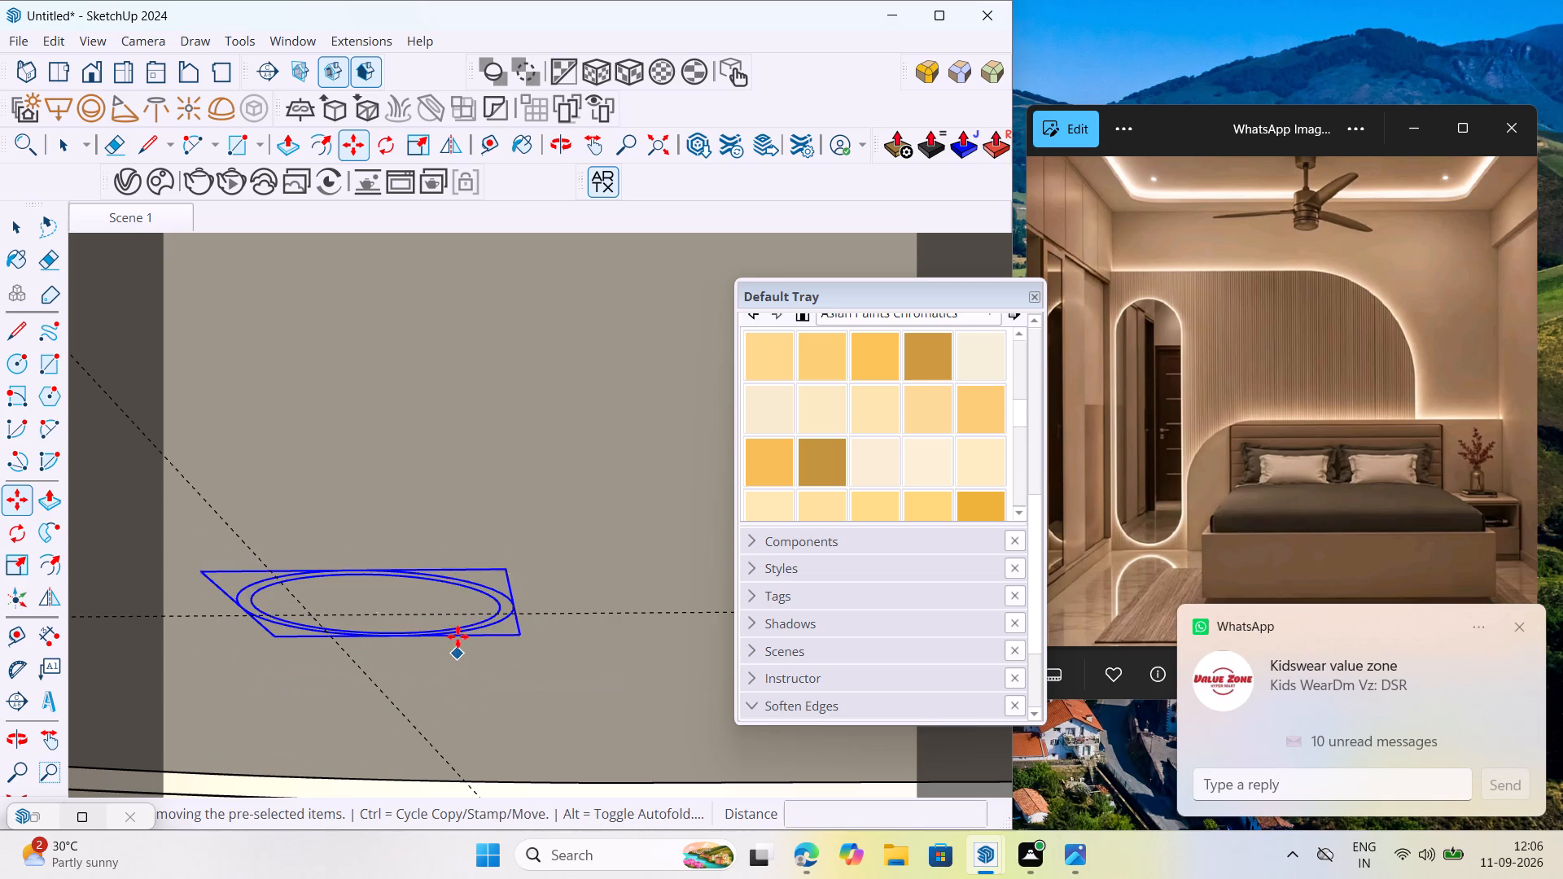
# Move the ceiling light about 3/8" down along the vertical axis so its body projects below the recessed ceiling.
pyautogui.click(506, 567)
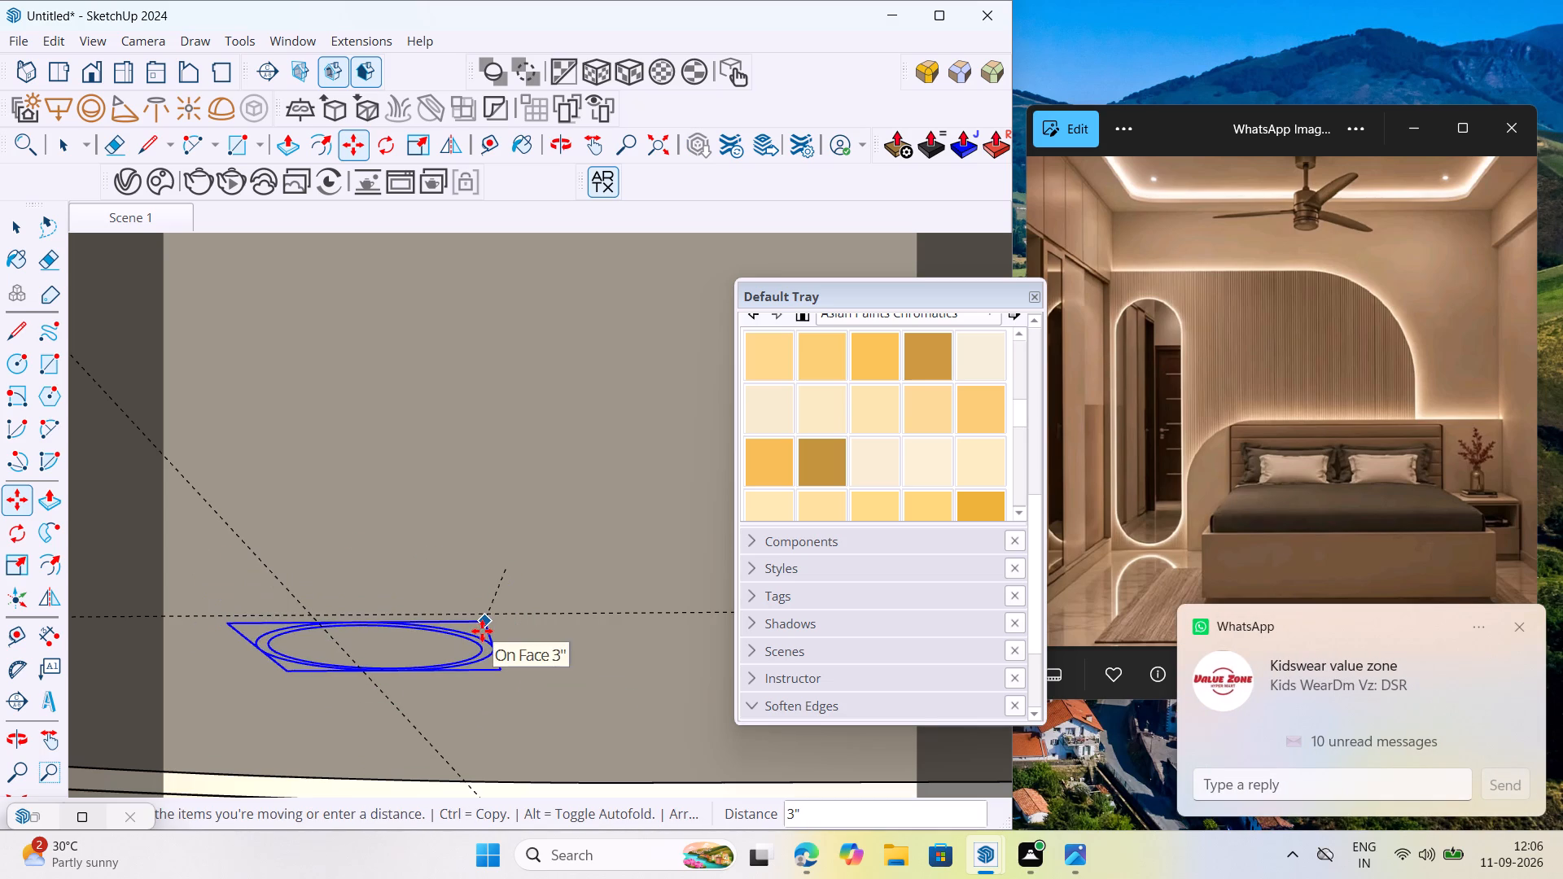
pyautogui.press('Up')
pyautogui.press('Down')
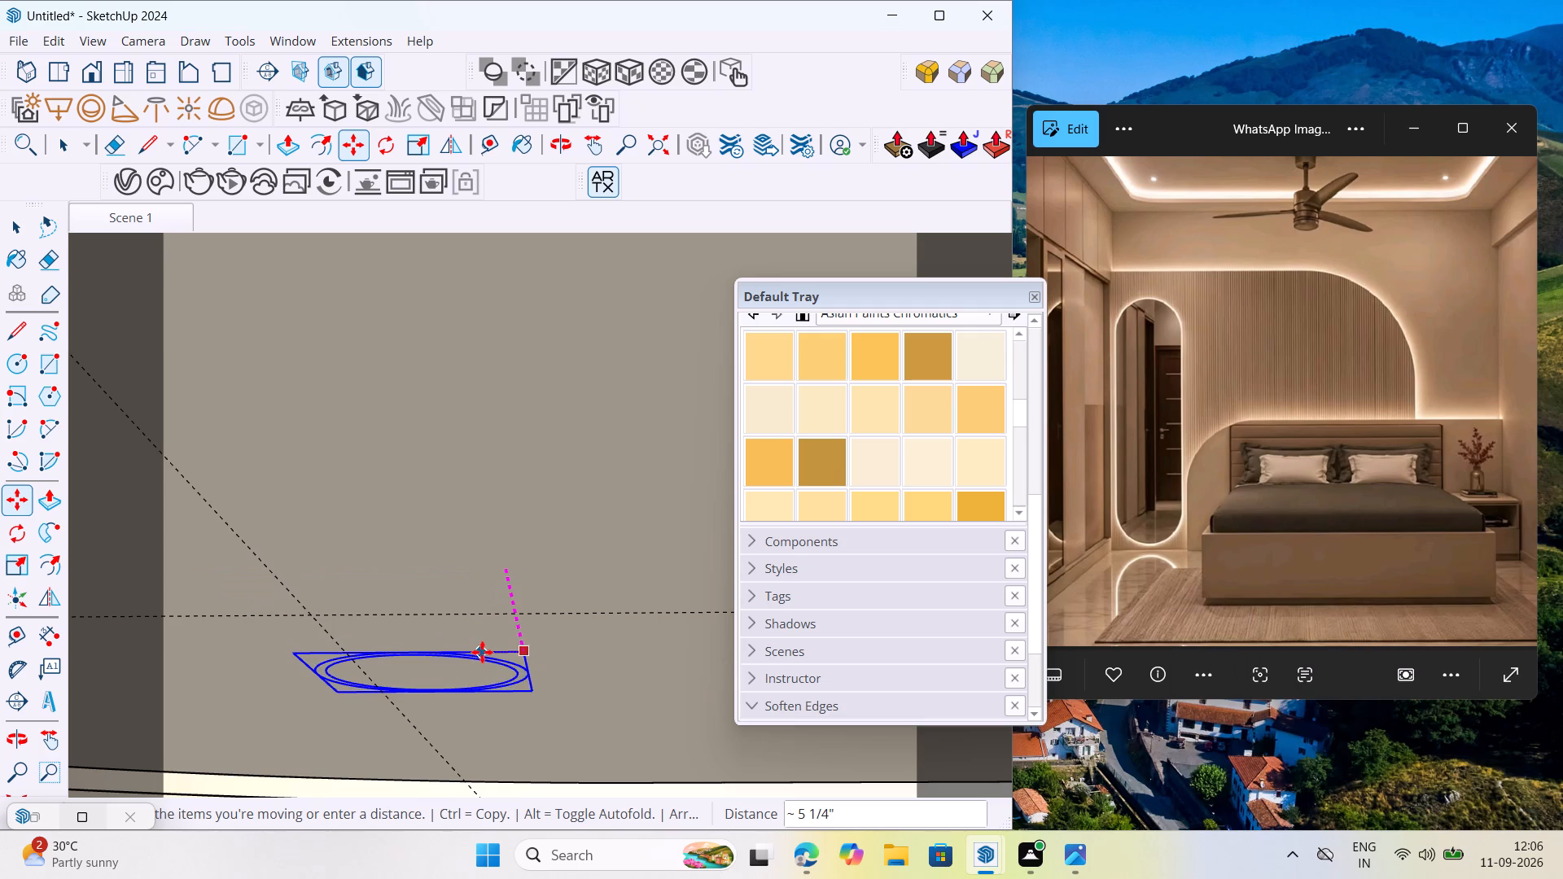
pyautogui.press('Left')
pyautogui.press('Right')
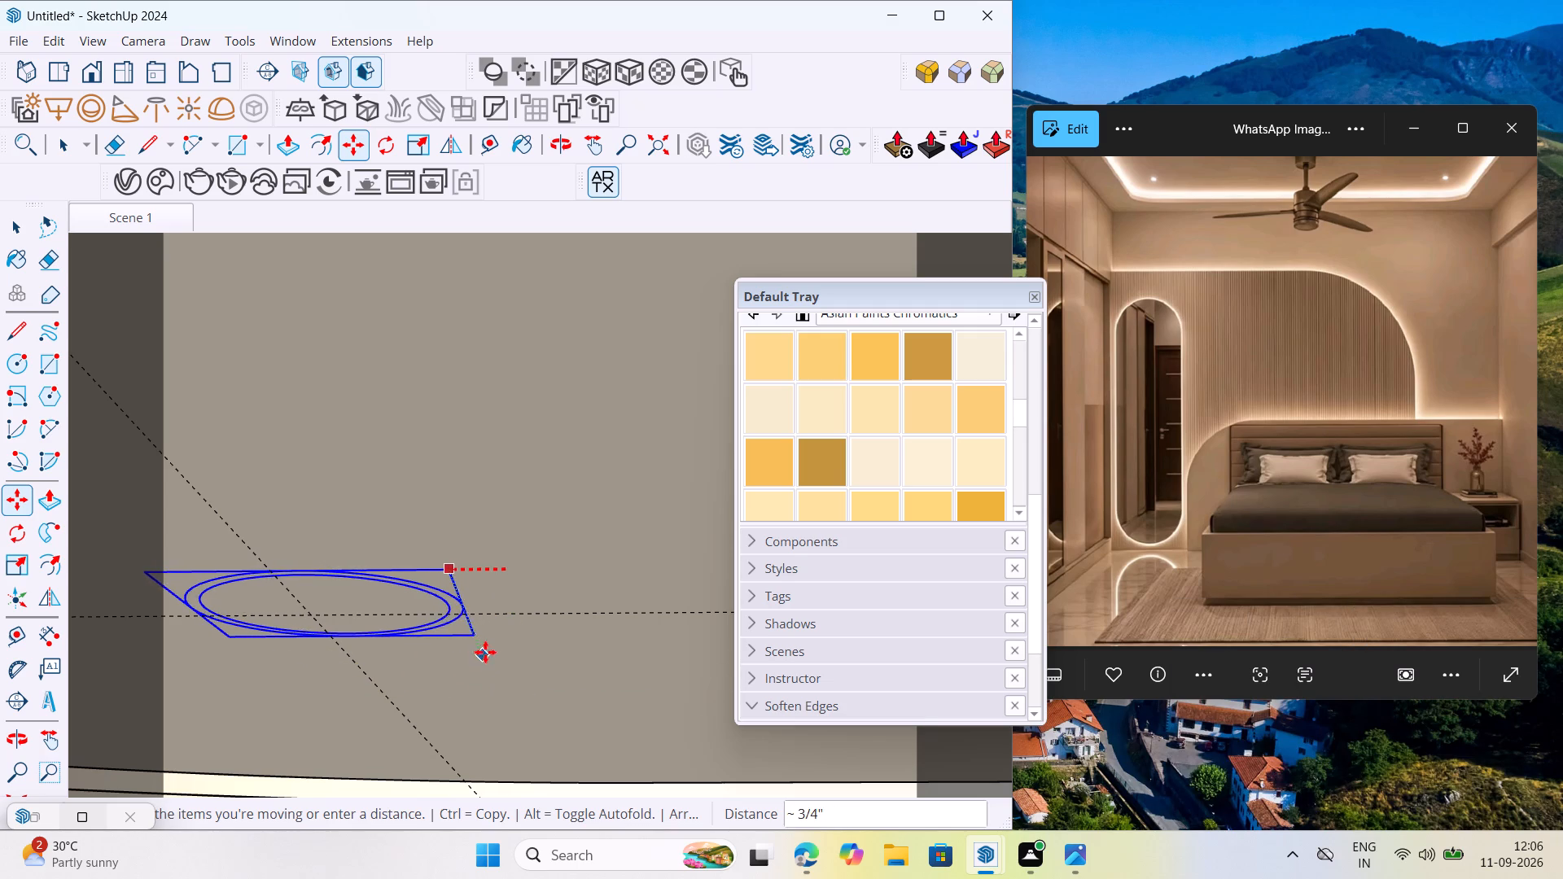
pyautogui.press('Up')
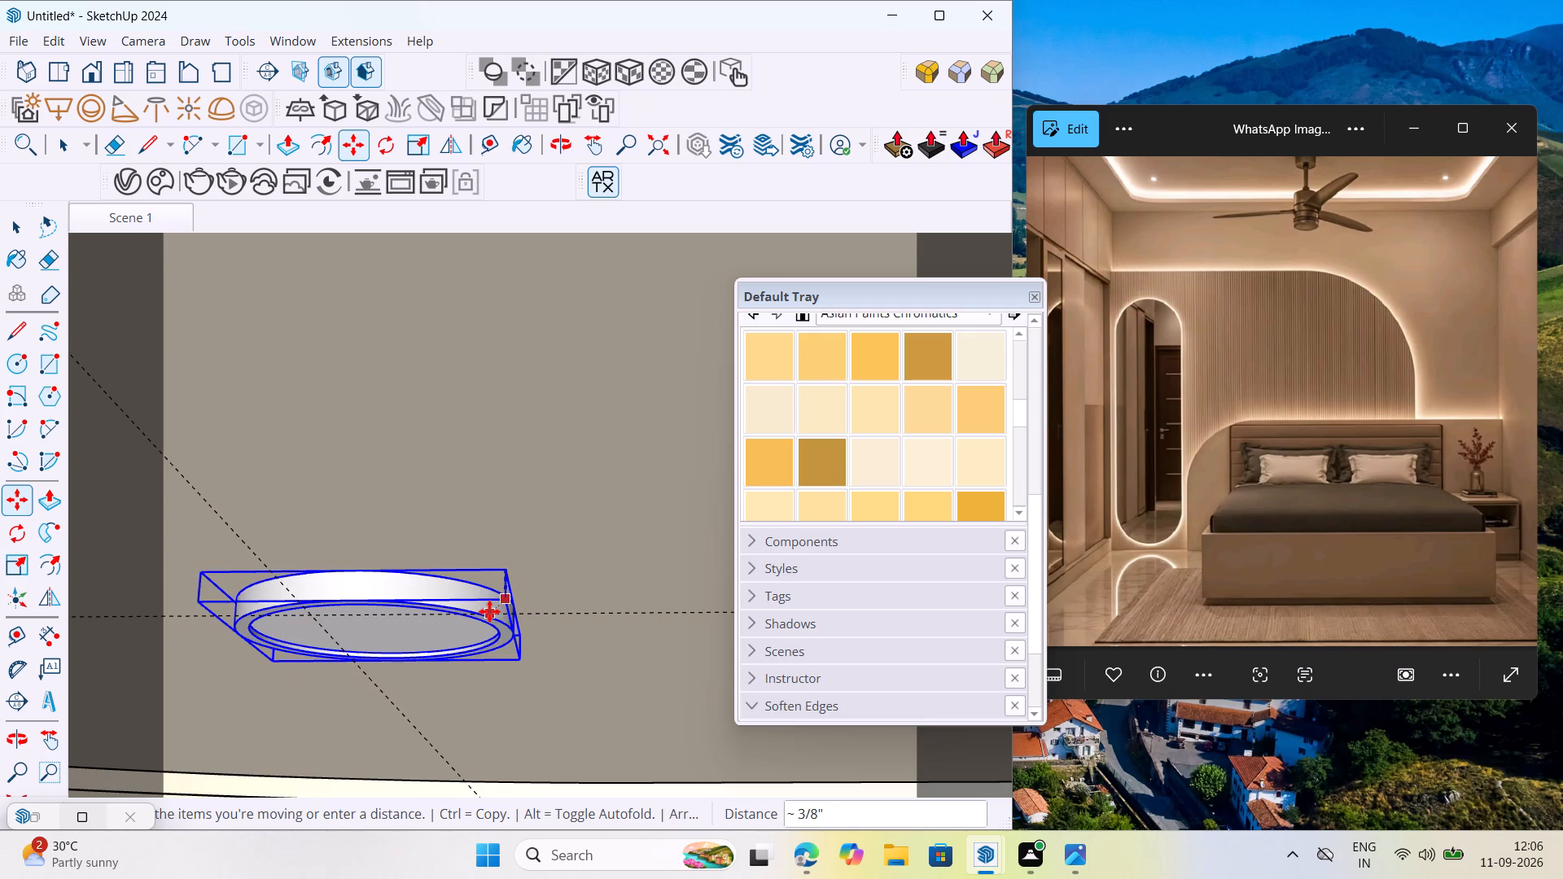
pyautogui.click(489, 611)
# Copy the ceiling light about 7' 6" along the red axis to the guide intersection on the side opposite the wardrobe.
pyautogui.scroll(-8, 501, 583)
pyautogui.scroll(2, 500, 591)
pyautogui.moveTo(500, 591); pyautogui.dragTo(519, 413, button='middle')
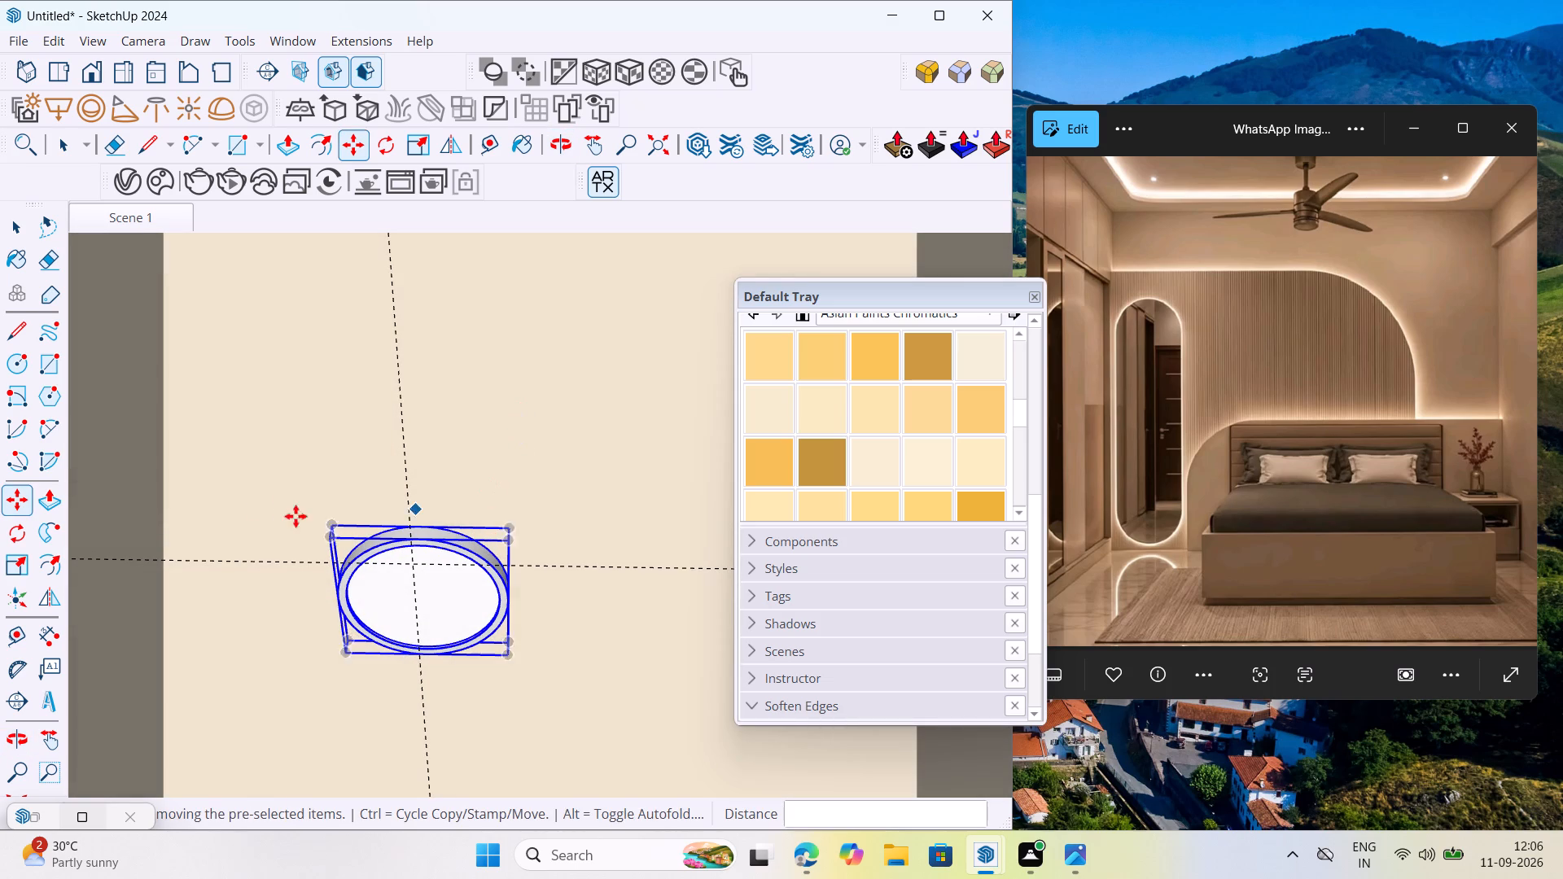
pyautogui.click(326, 540)
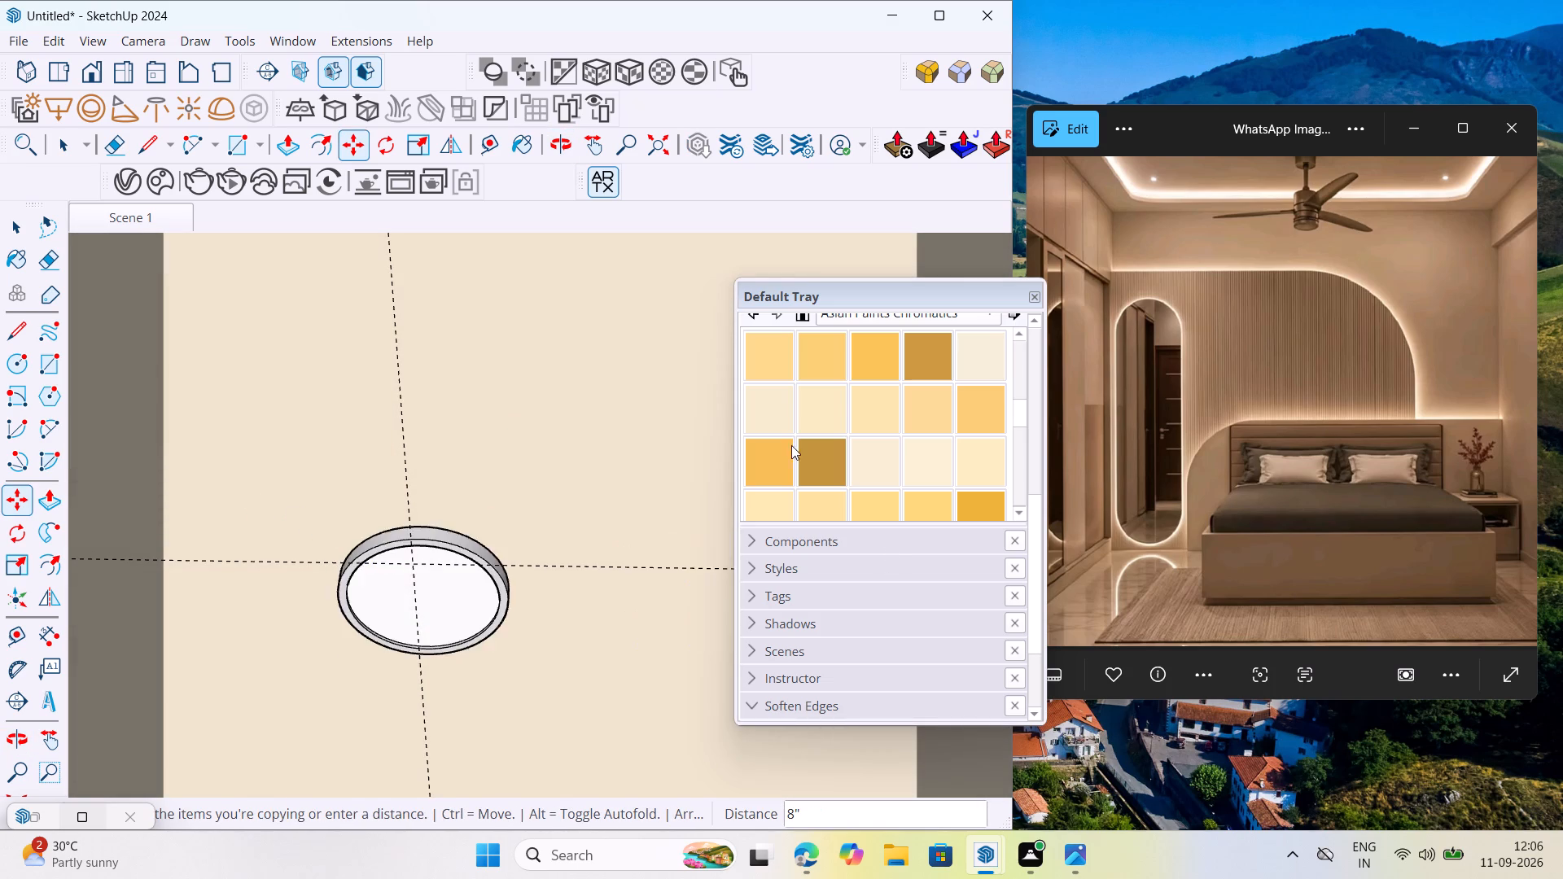
pyautogui.scroll(-20, 445, 468)
pyautogui.scroll(-10, 445, 468)
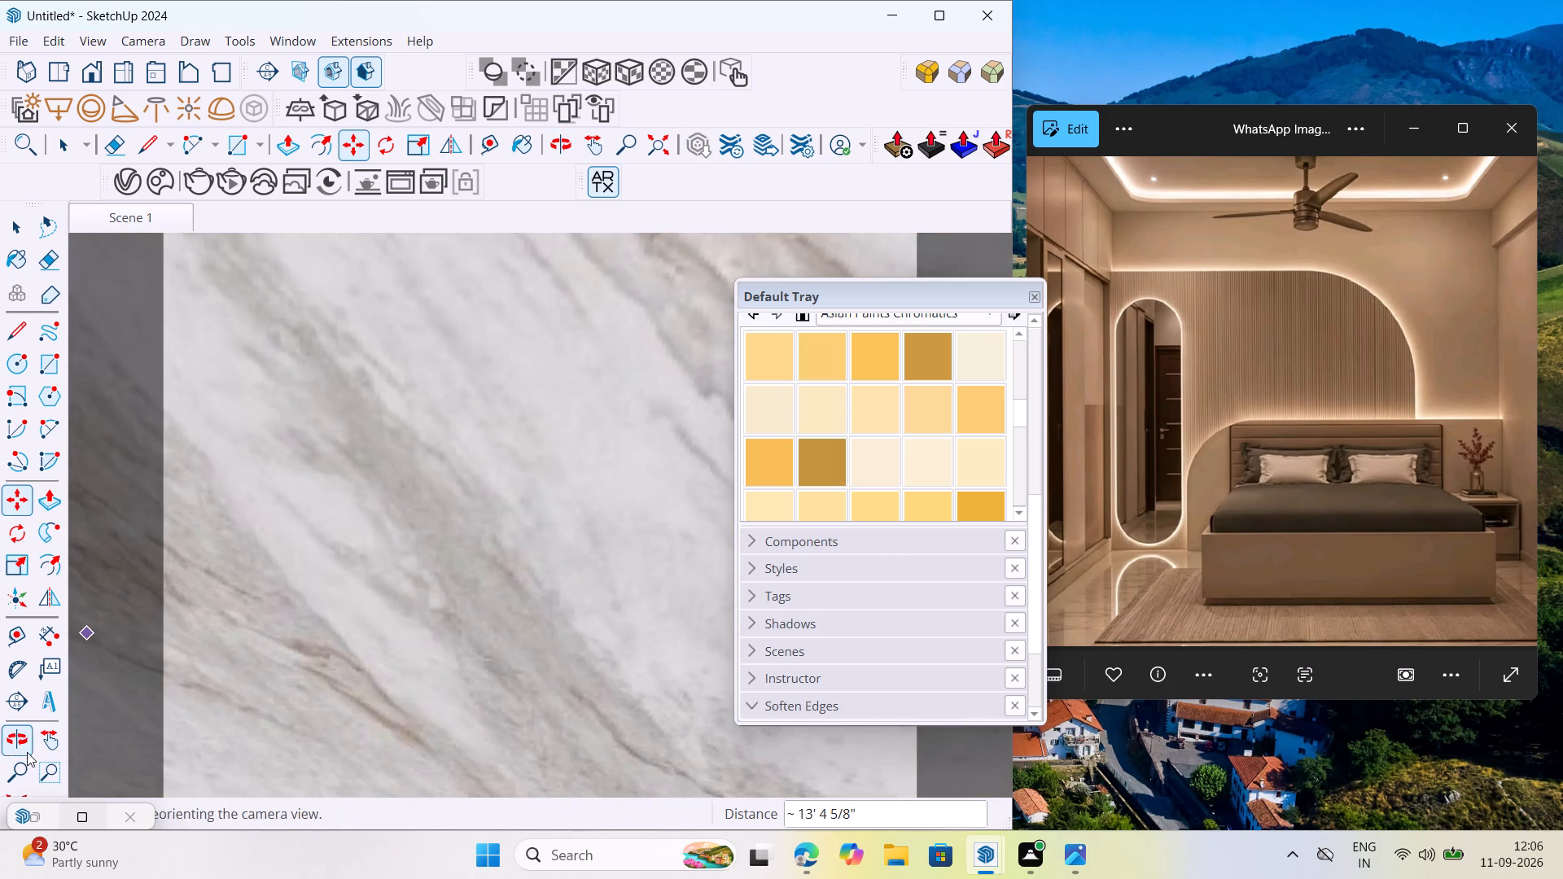
pyautogui.click(23, 790)
pyautogui.scroll(-7, 99, 609)
pyautogui.moveTo(282, 552); pyautogui.dragTo(299, 658, button='middle')
pyautogui.scroll(20, 430, 495)
pyautogui.scroll(6, 430, 495)
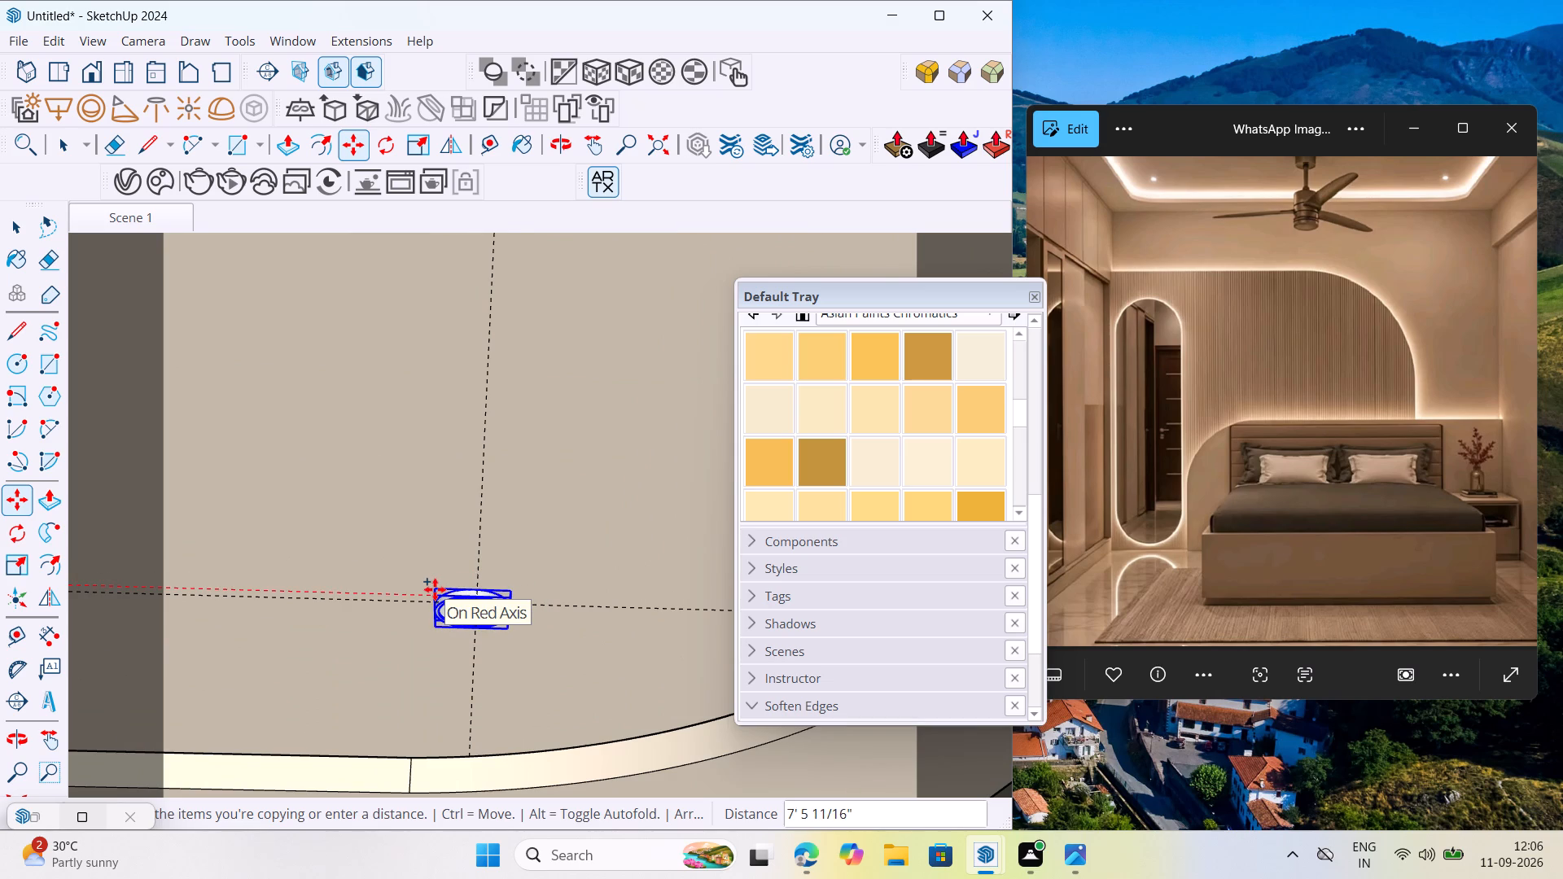
pyautogui.click(442, 590)
pyautogui.scroll(-6, 564, 540)
pyautogui.press('space')
pyautogui.scroll(4, 527, 592)
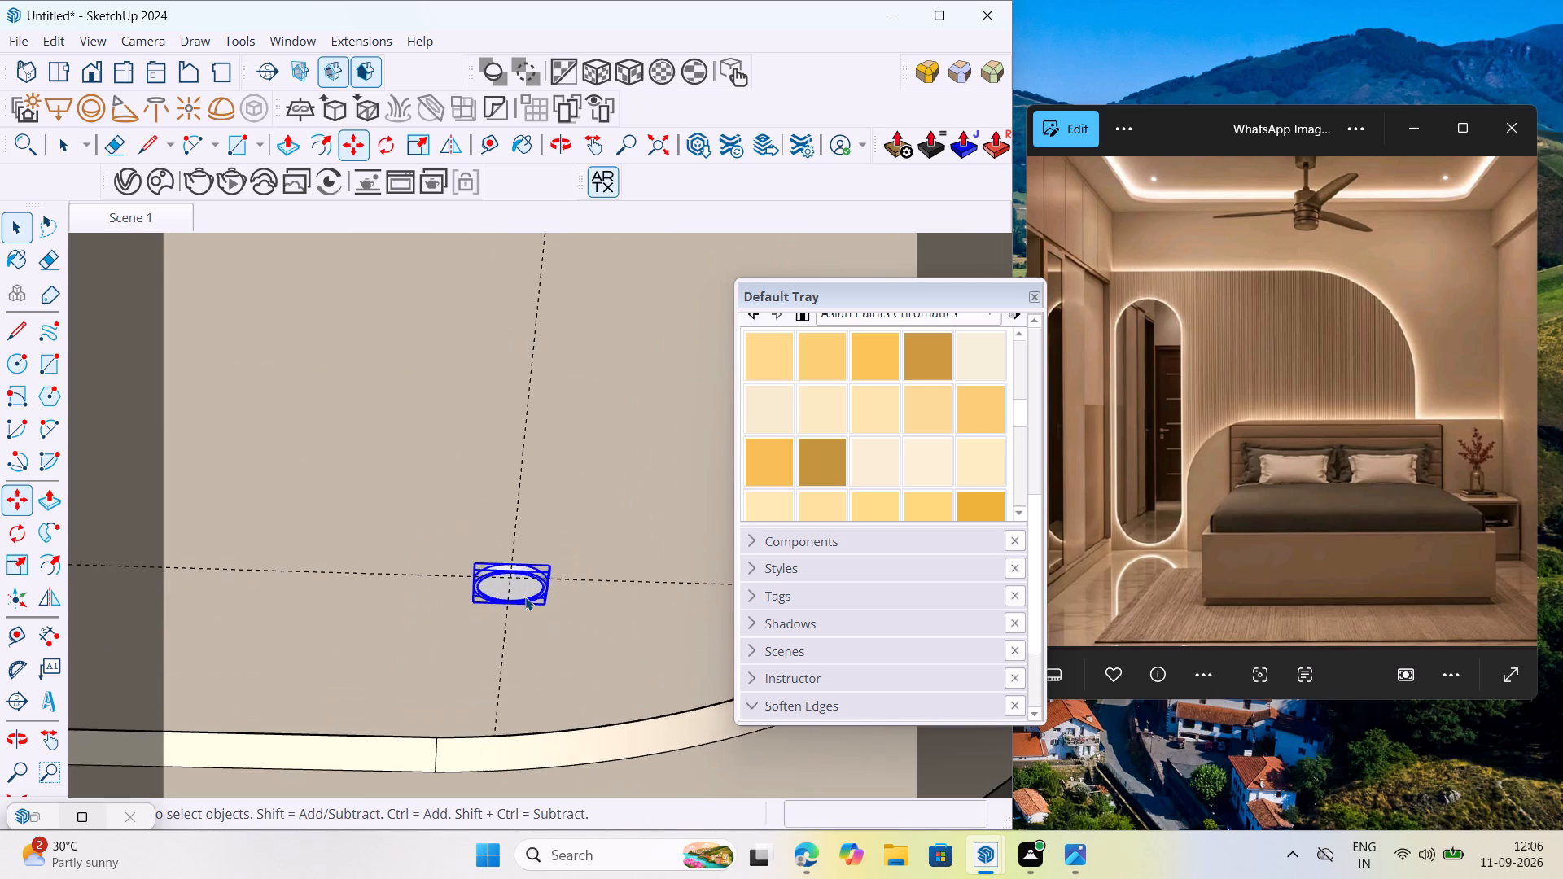
pyautogui.scroll(3, 525, 597)
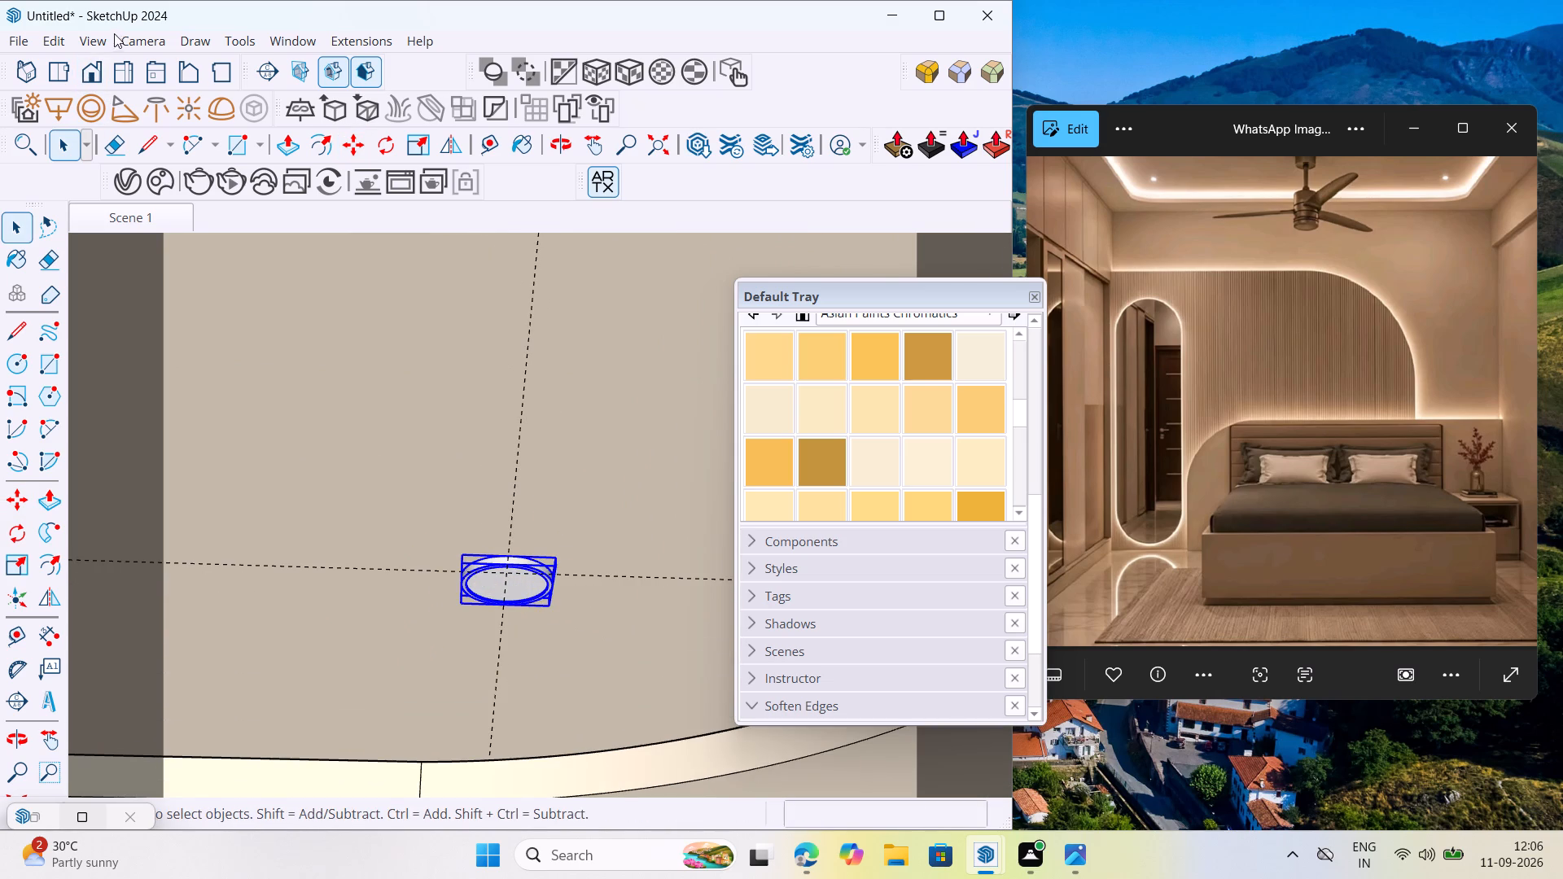
# Delete all guide lines from the model.
pyautogui.click(91, 46)
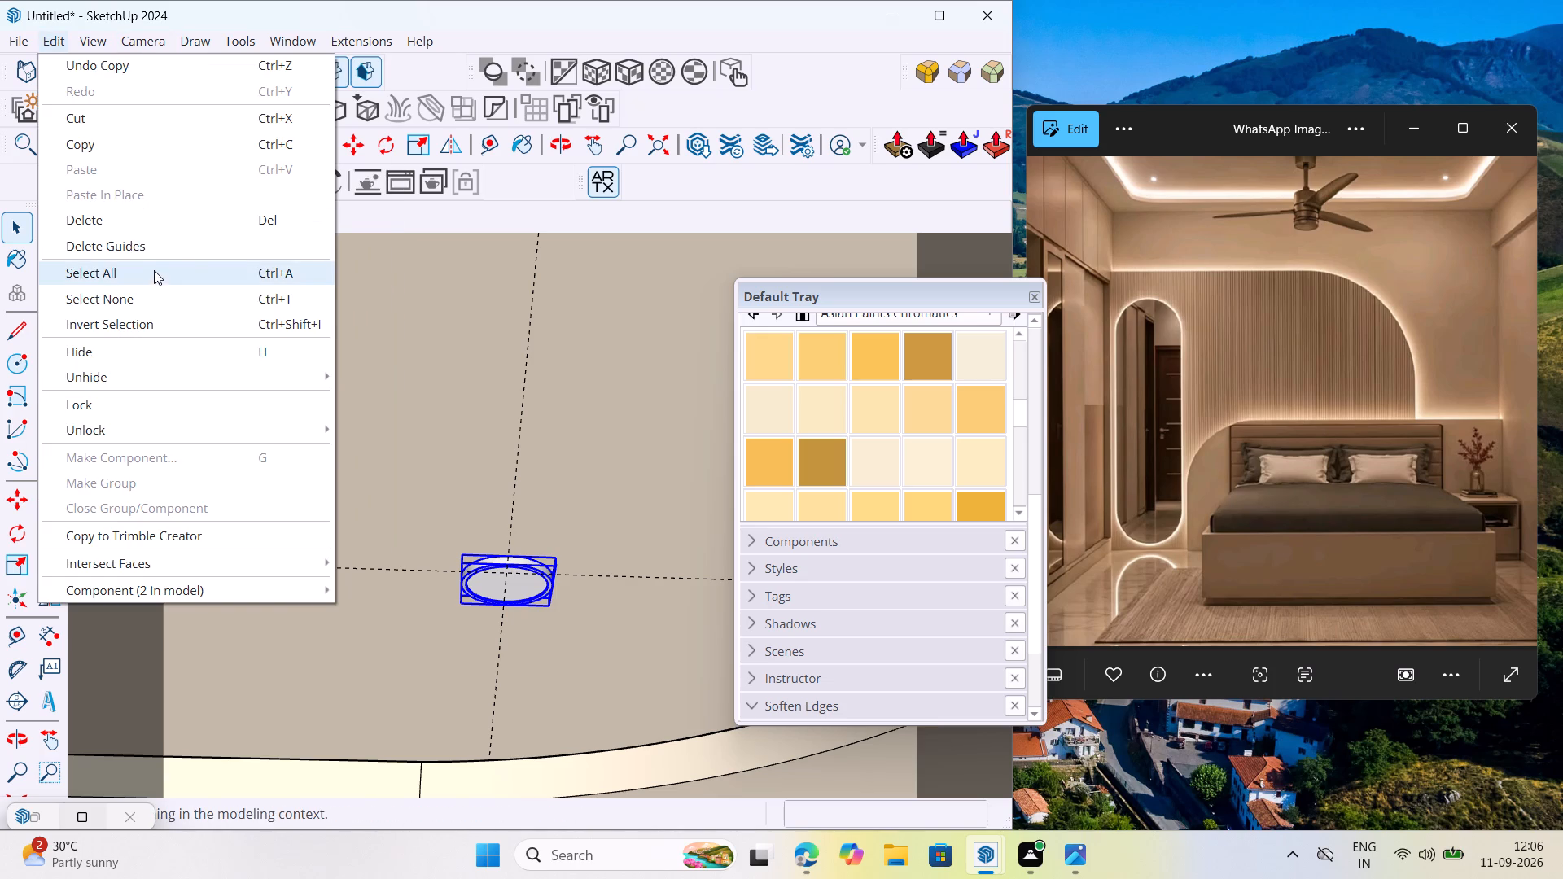
pyautogui.click(217, 244)
# Open the copied ceiling light's component for editing and select its round lens face, with the V-Ray Asset Editor open.
pyautogui.scroll(-6, 442, 450)
pyautogui.moveTo(472, 533); pyautogui.dragTo(484, 507, button='middle')
pyautogui.scroll(4, 484, 528)
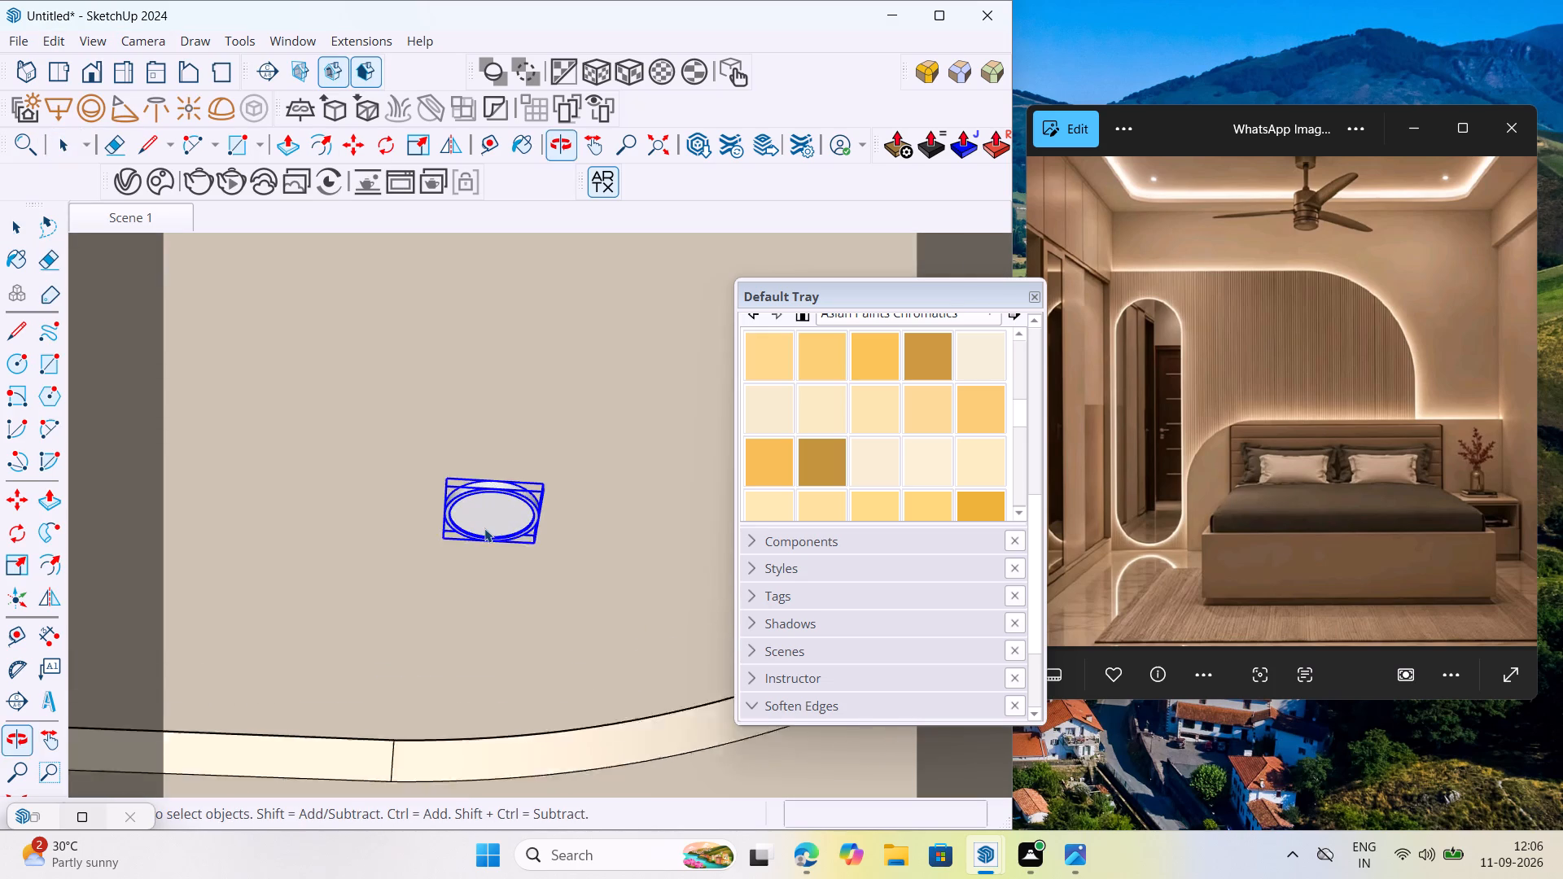
pyautogui.scroll(3, 484, 528)
pyautogui.press('space')
pyautogui.click(487, 524)
pyautogui.click(500, 518)
pyautogui.click(501, 503)
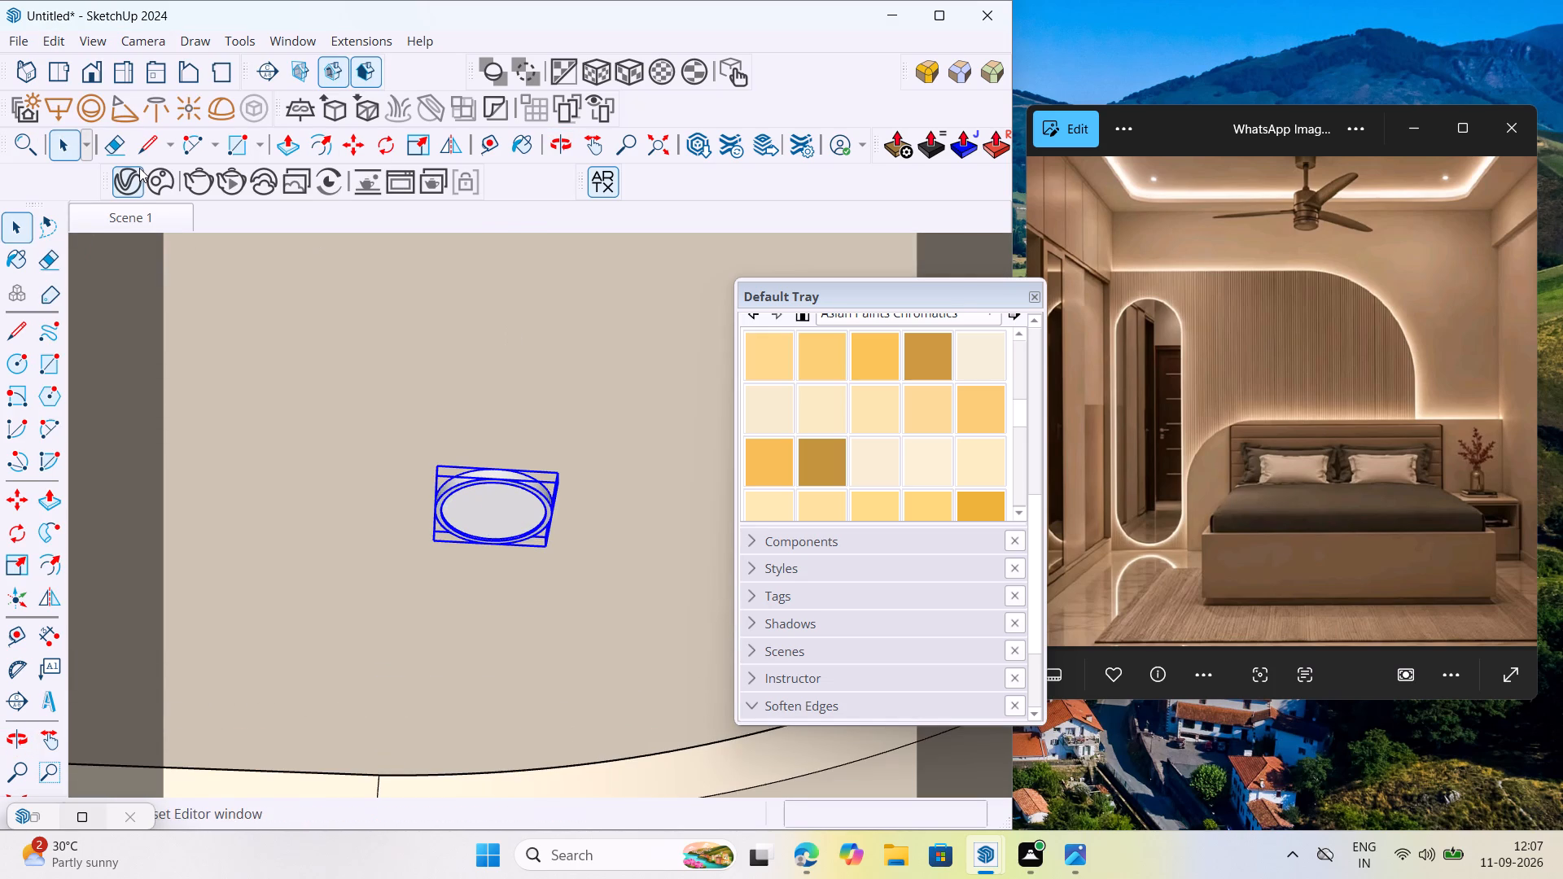
pyautogui.click(140, 167)
pyautogui.rightClick(522, 222)
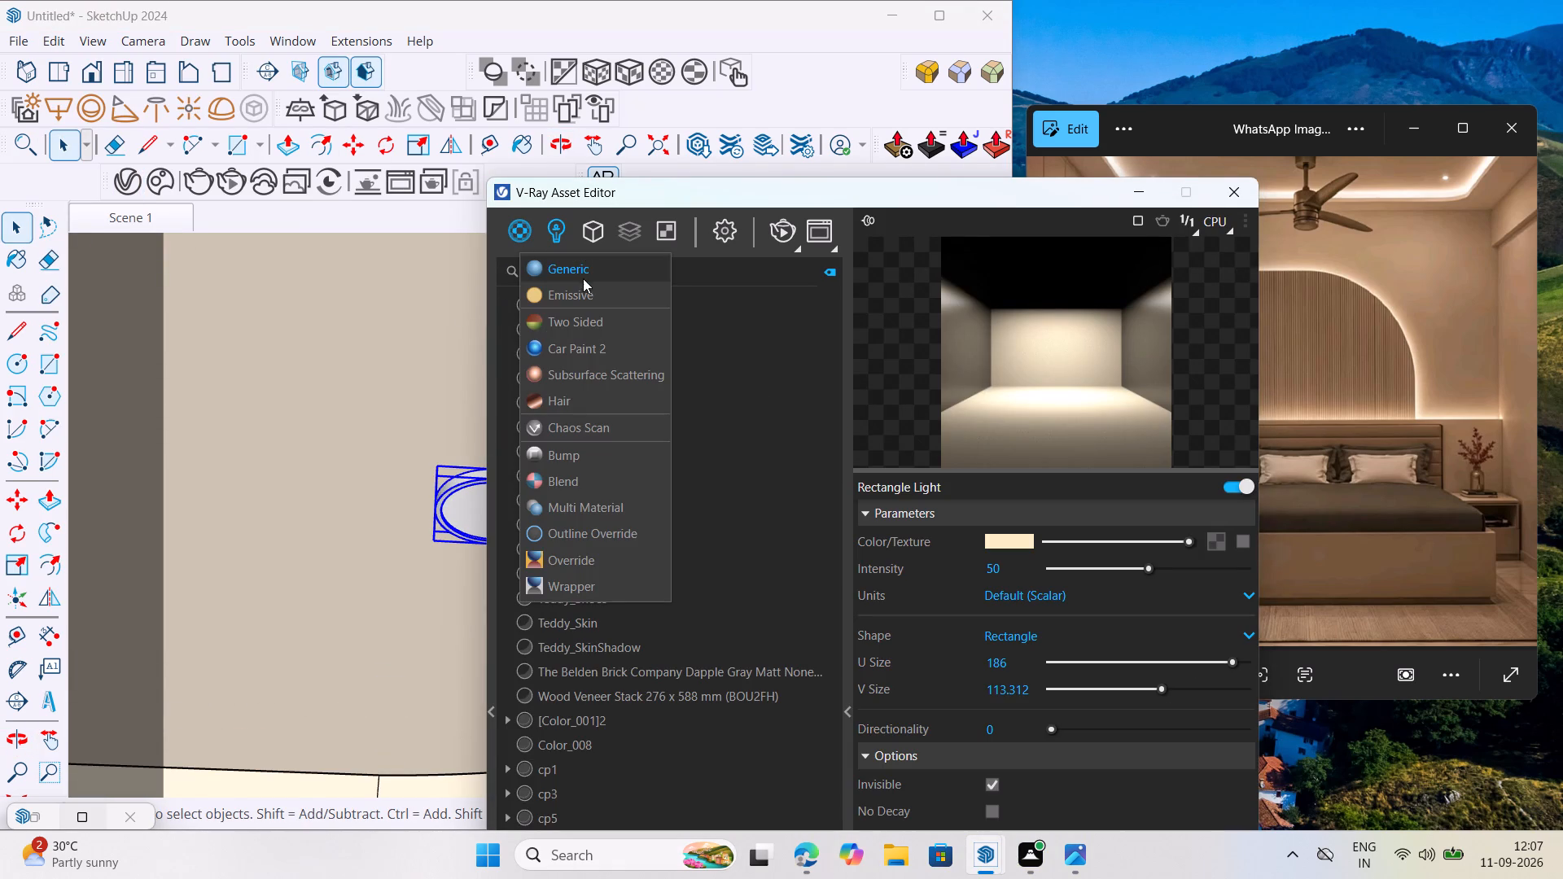
pyautogui.scroll(4, 466, 465)
pyautogui.click(458, 507)
pyautogui.doubleClick(463, 542)
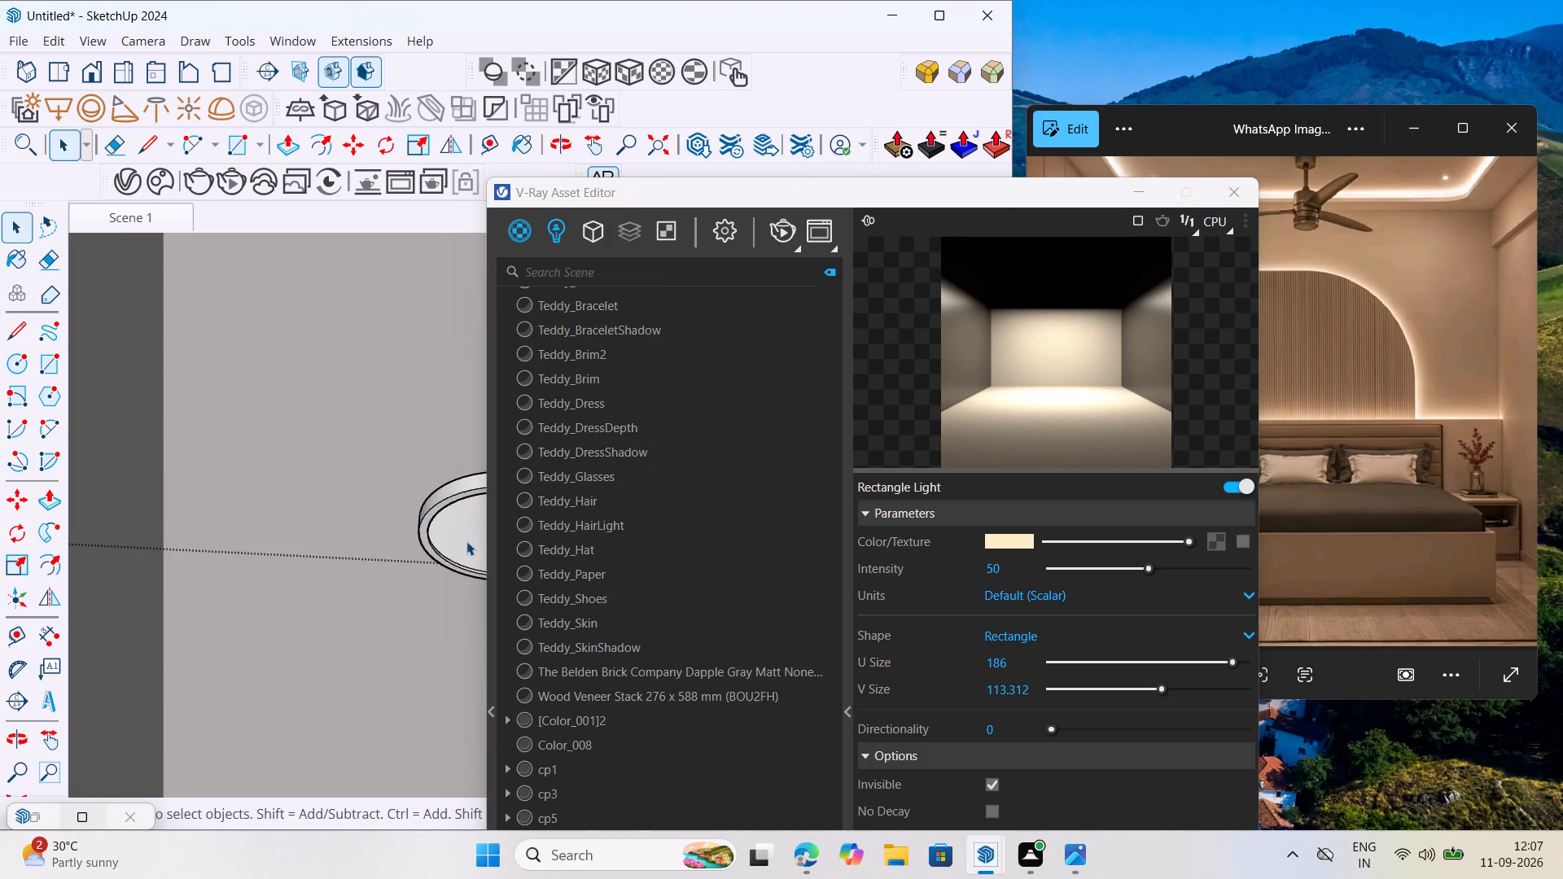
pyautogui.tripleClick(471, 540)
pyautogui.tripleClick(474, 537)
pyautogui.doubleClick(471, 527)
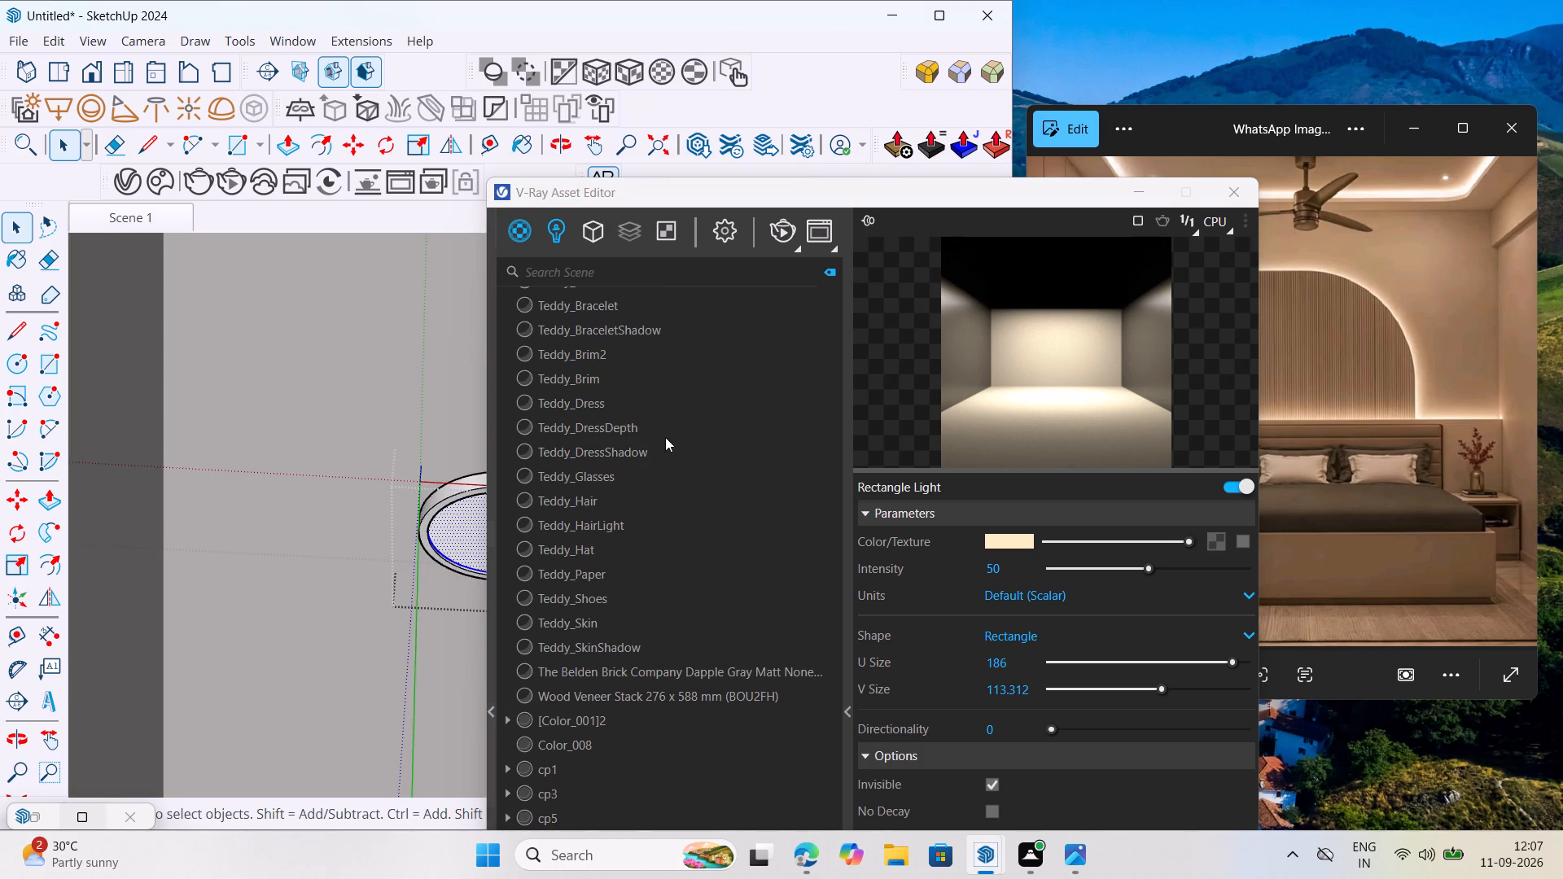
# Create a new V-Ray Emissive material.
pyautogui.rightClick(524, 227)
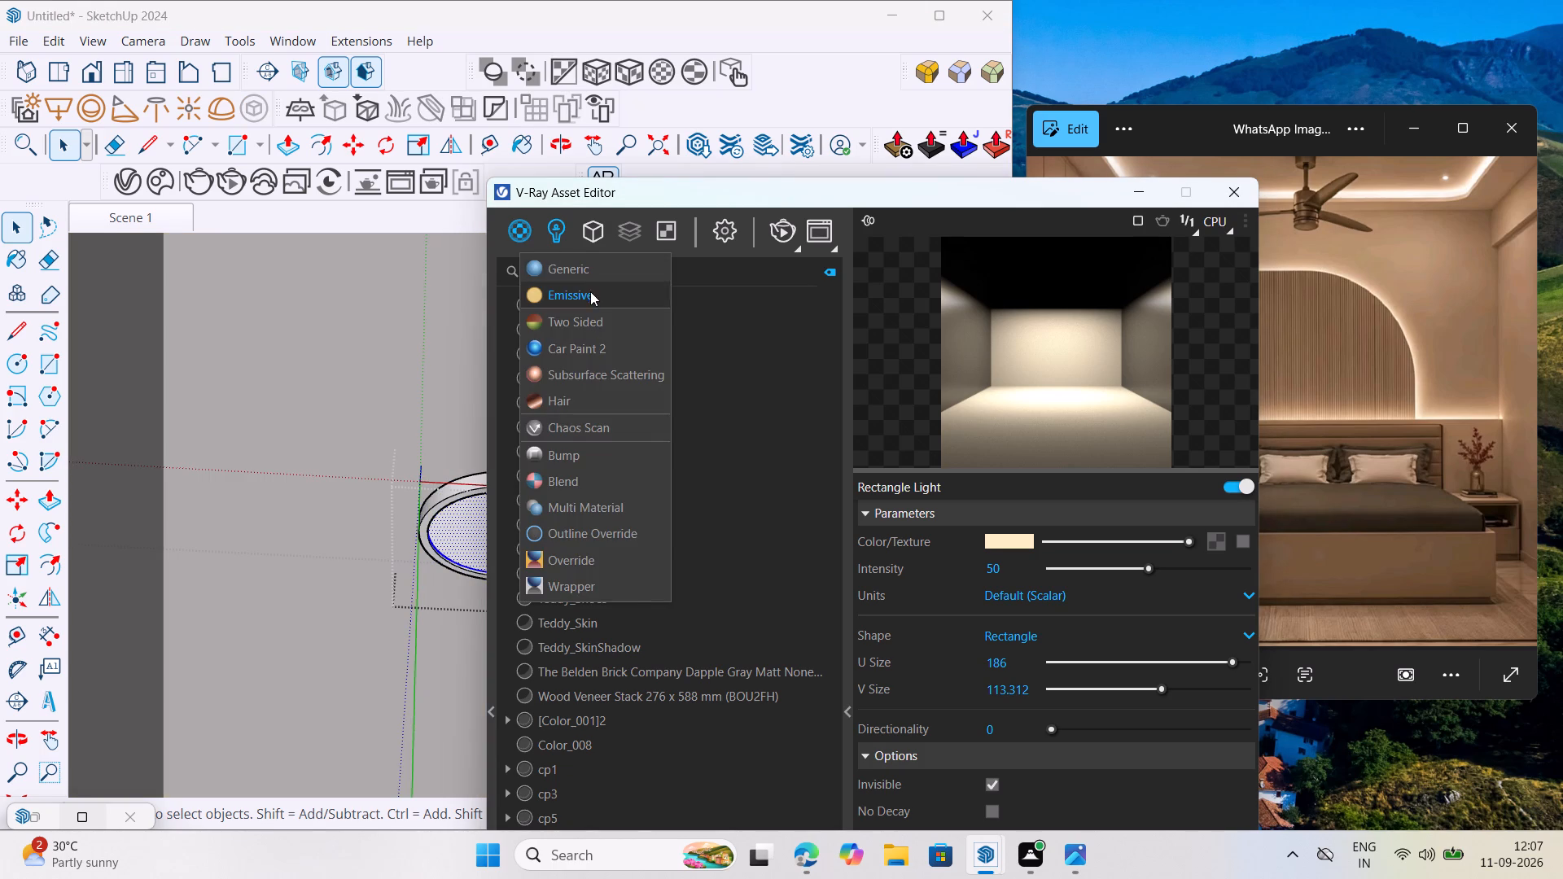
pyautogui.click(590, 292)
pyautogui.scroll(-7, 321, 380)
pyautogui.scroll(-7, 419, 481)
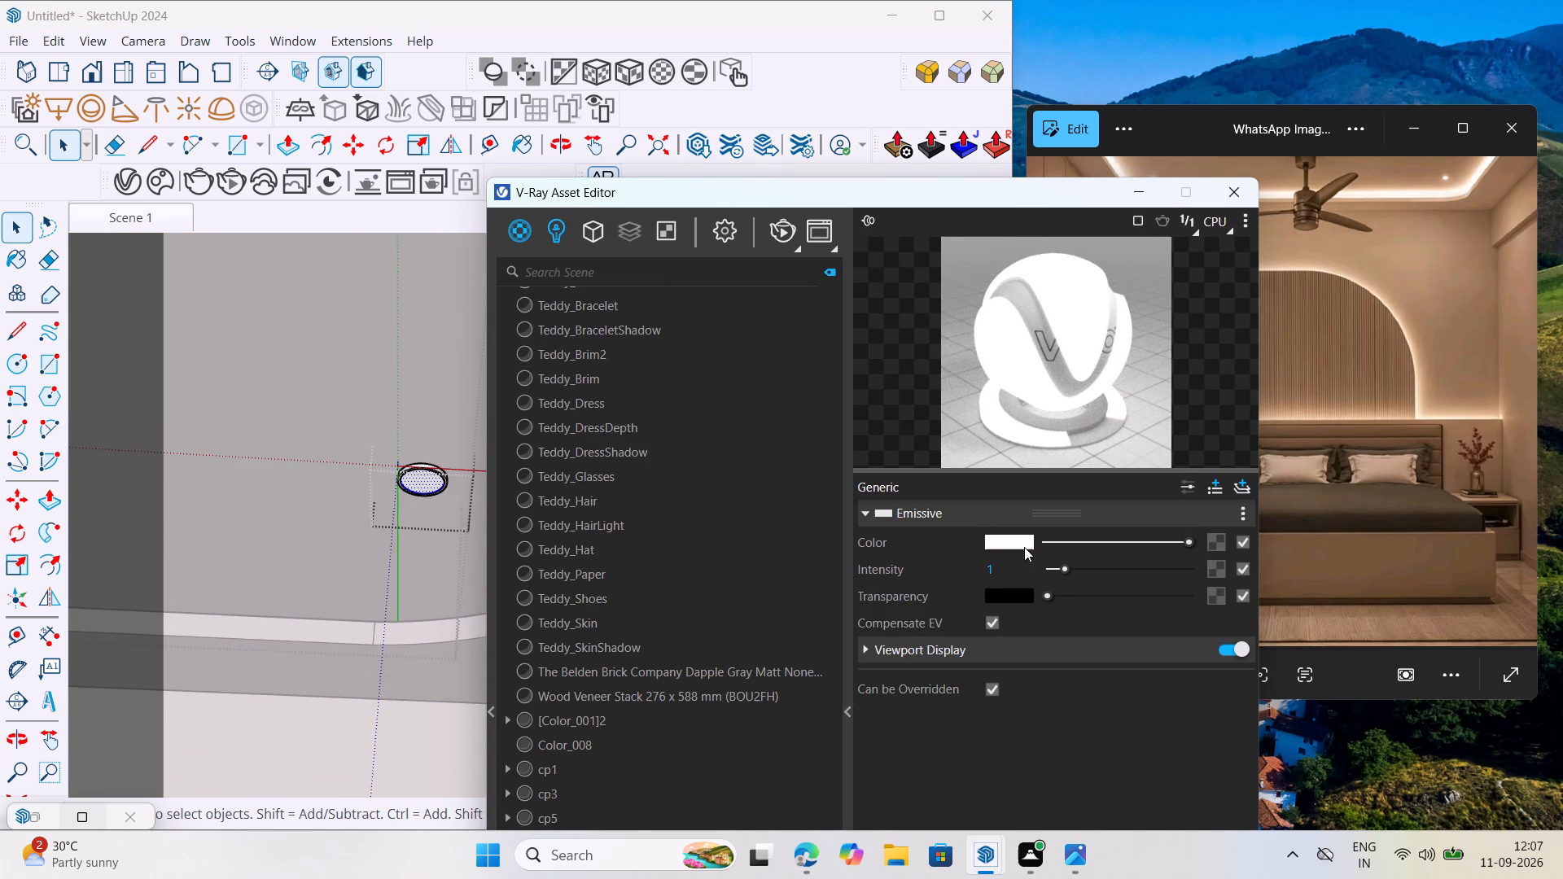
# Set the Emissive material's colour temperature to 4500 K.
pyautogui.click(1014, 540)
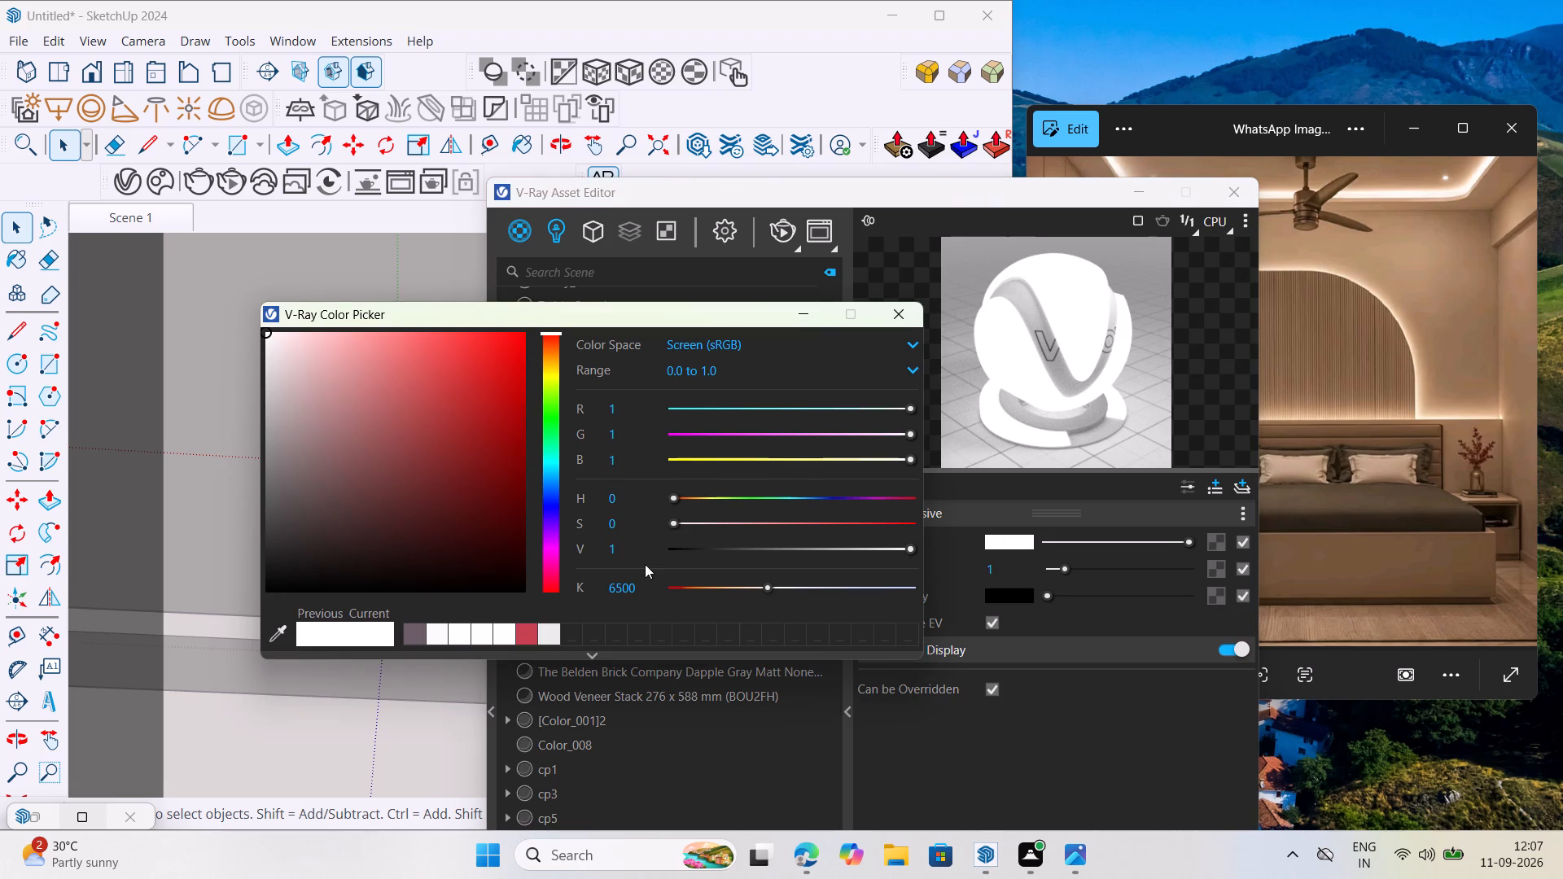
pyautogui.moveTo(614, 584); pyautogui.dragTo(531, 593)
pyautogui.press('\\')
pyautogui.press('BackSpace')
pyautogui.write('\\4')
pyautogui.press('Return')
pyautogui.click(615, 588)
pyautogui.press('BackSpace')
pyautogui.press('4')
pyautogui.press('Return')
pyautogui.click(907, 304)
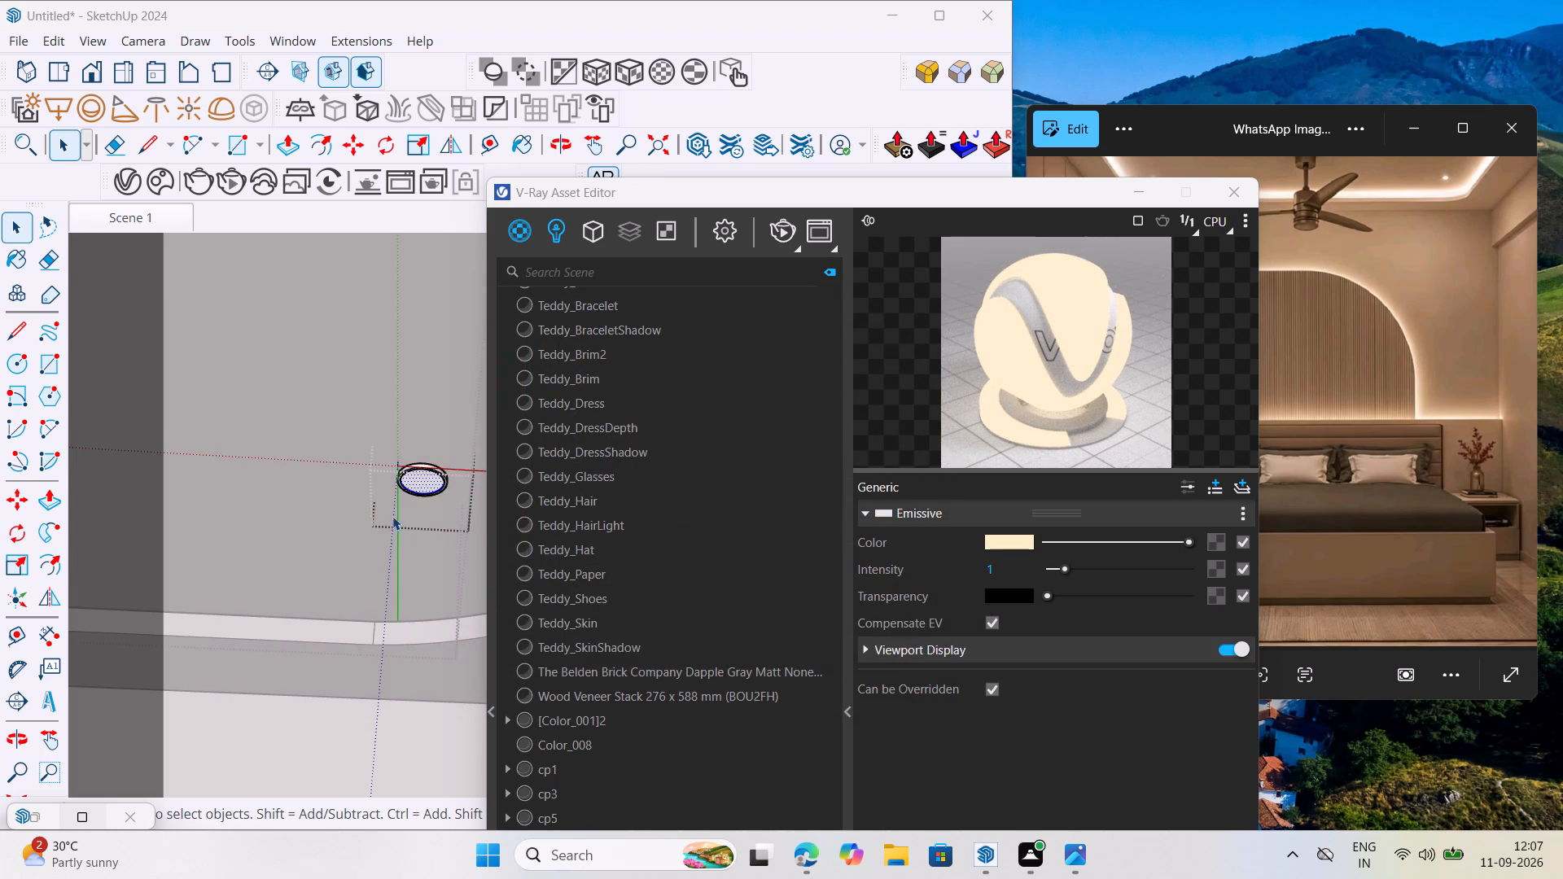
# Apply the Emissive material to the selected lens face of the ceiling light.
pyautogui.scroll(6, 405, 492)
pyautogui.scroll(-5, 515, 374)
pyautogui.scroll(-5, 548, 674)
pyautogui.scroll(1, 559, 793)
pyautogui.scroll(-6, 522, 682)
pyautogui.rightClick(588, 818)
pyautogui.scroll(-5, 624, 562)
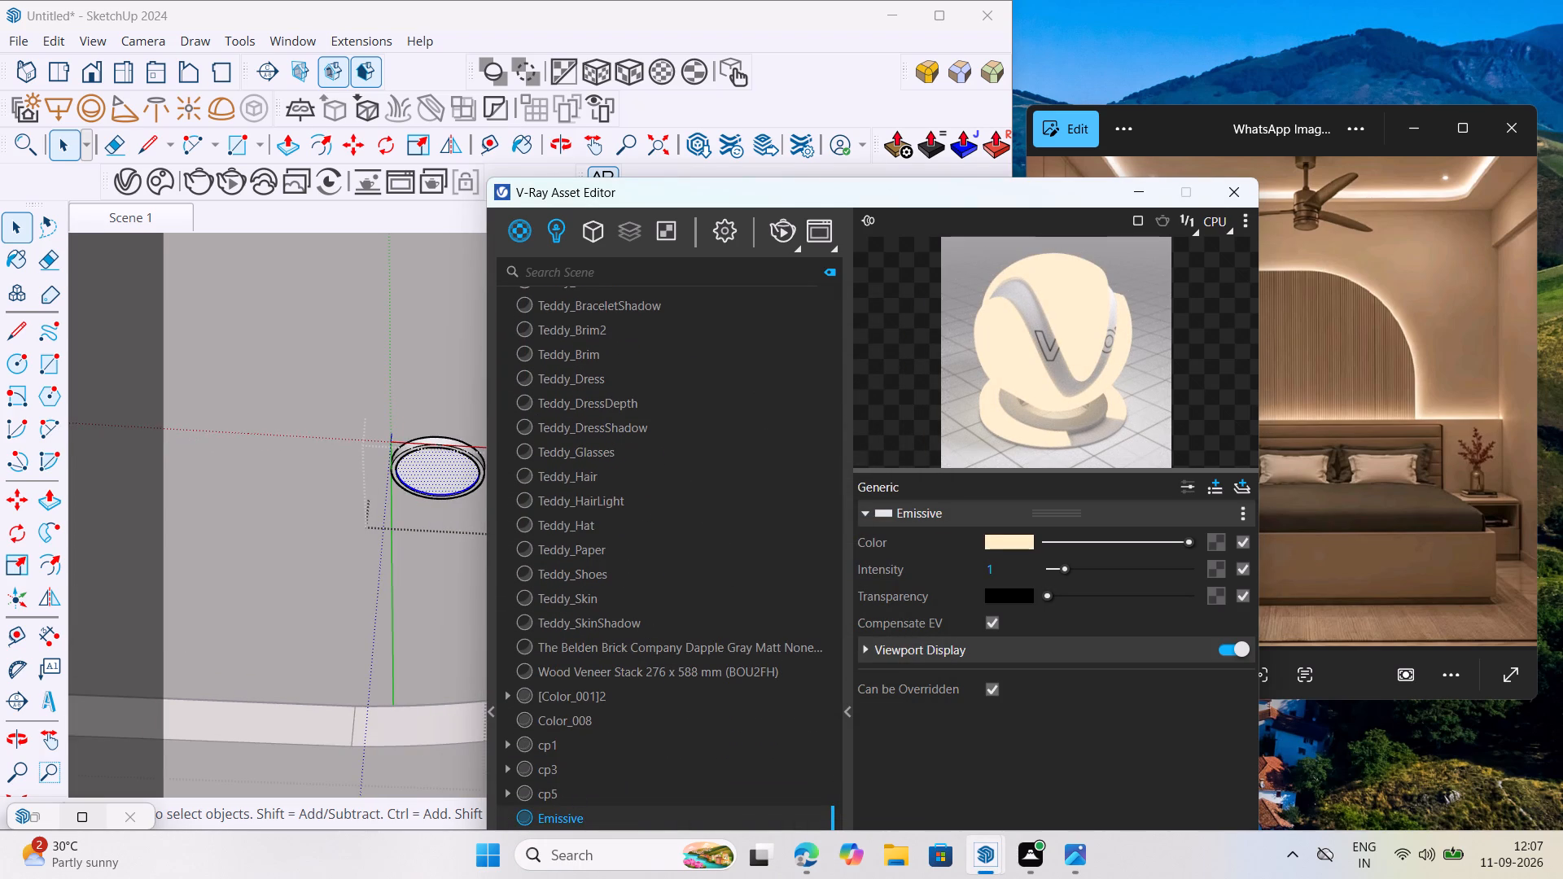
pyautogui.moveTo(637, 185); pyautogui.dragTo(644, 42)
pyautogui.rightClick(624, 669)
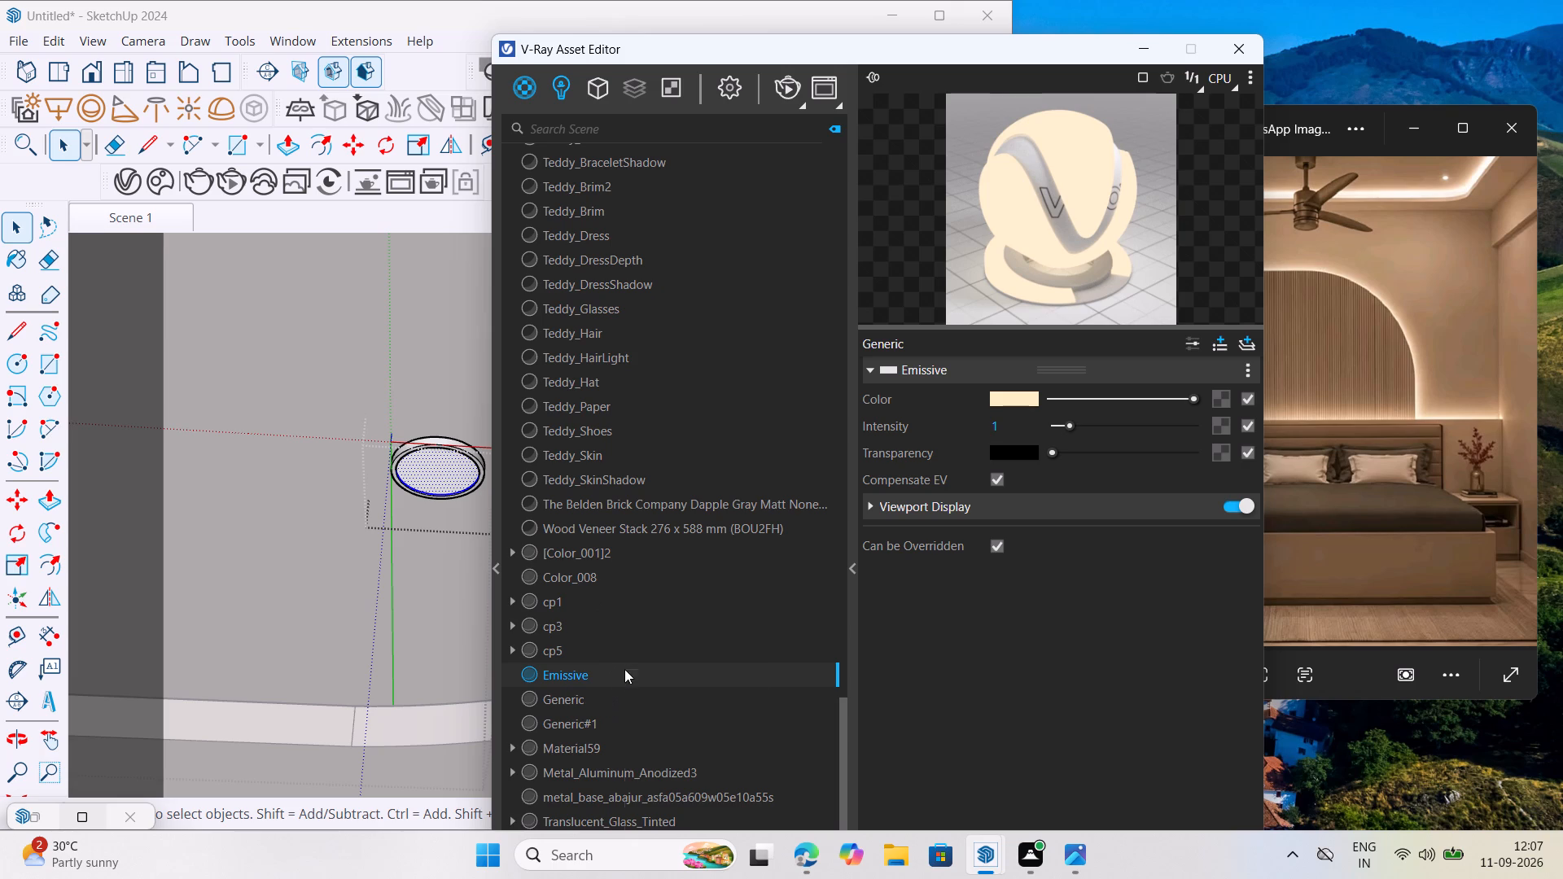
pyautogui.click(681, 714)
pyautogui.scroll(-7, 386, 451)
pyautogui.scroll(-6, 345, 251)
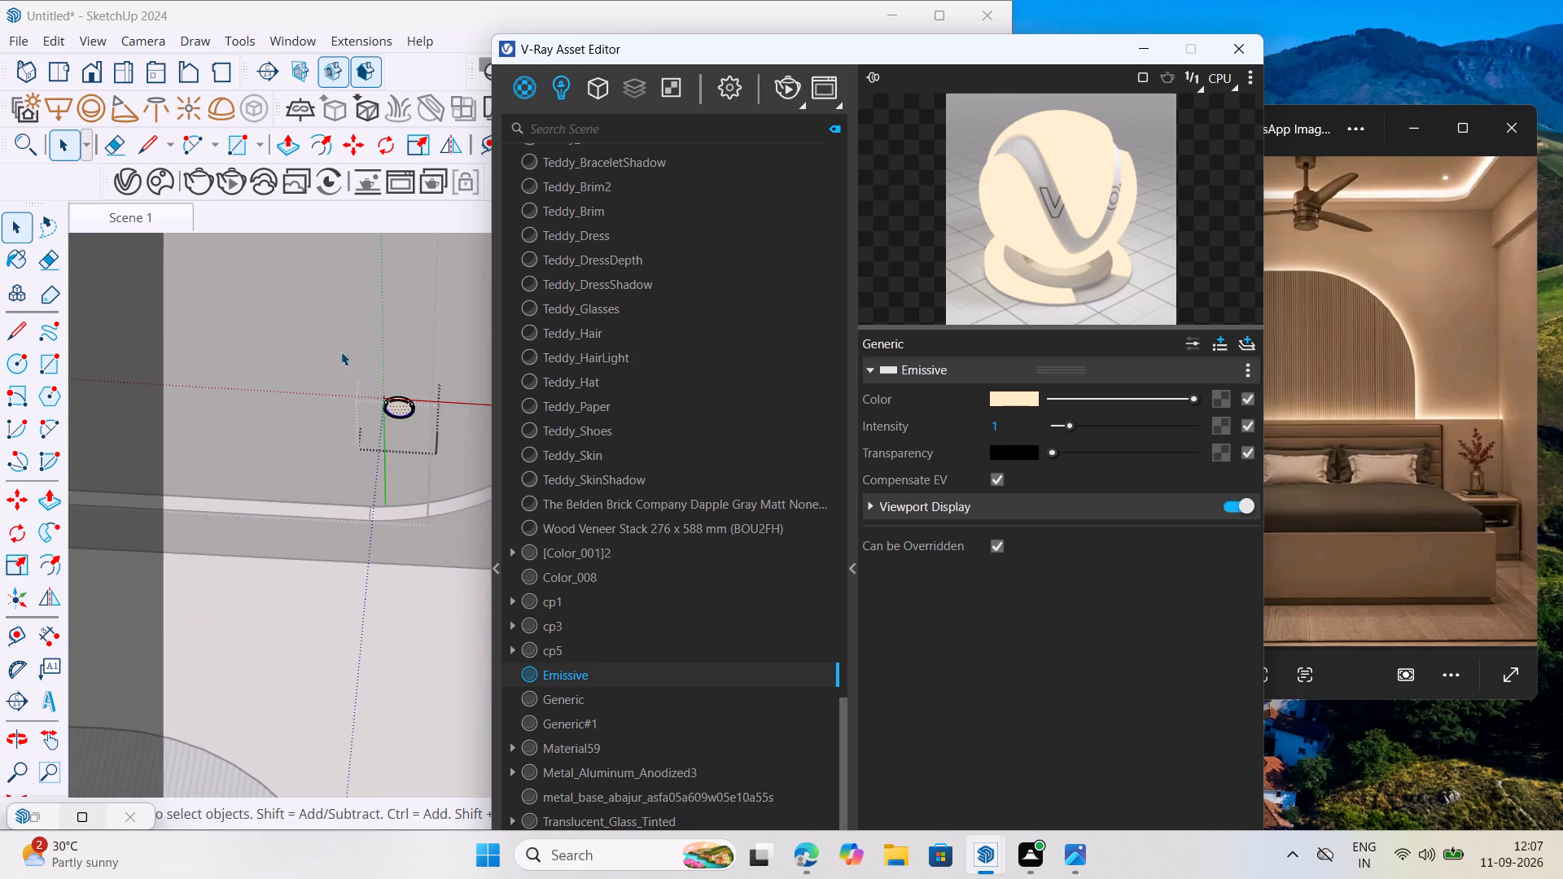
# Exit the nested ceiling light component editing levels back to the whole model.
pyautogui.rightClick(332, 356)
pyautogui.click(384, 361)
pyautogui.scroll(-20, 376, 367)
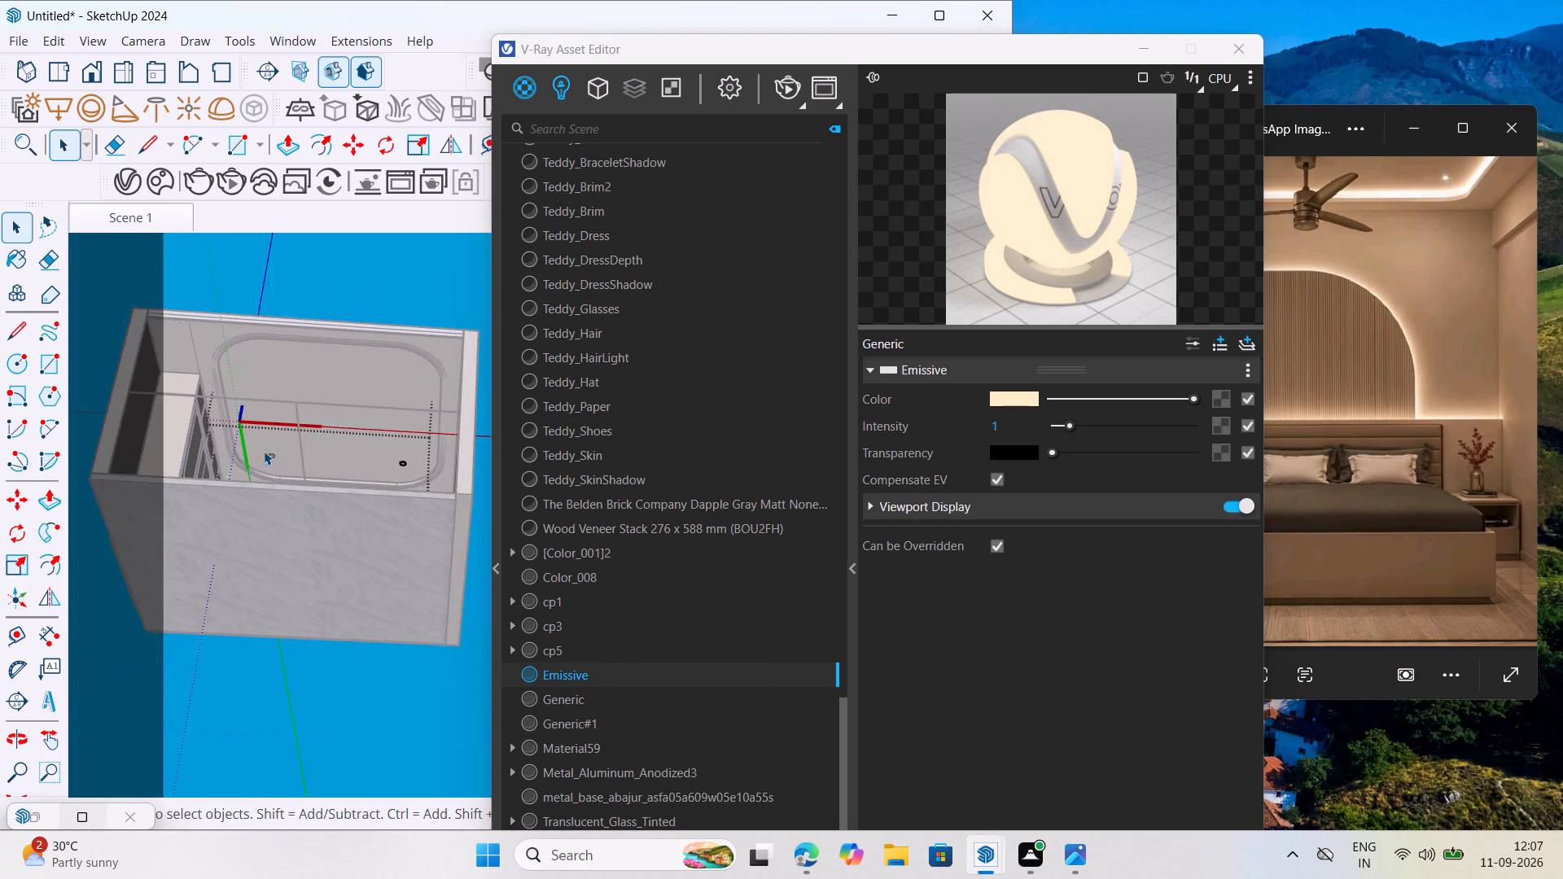
pyautogui.scroll(-5, 326, 484)
pyautogui.rightClick(361, 365)
pyautogui.click(431, 365)
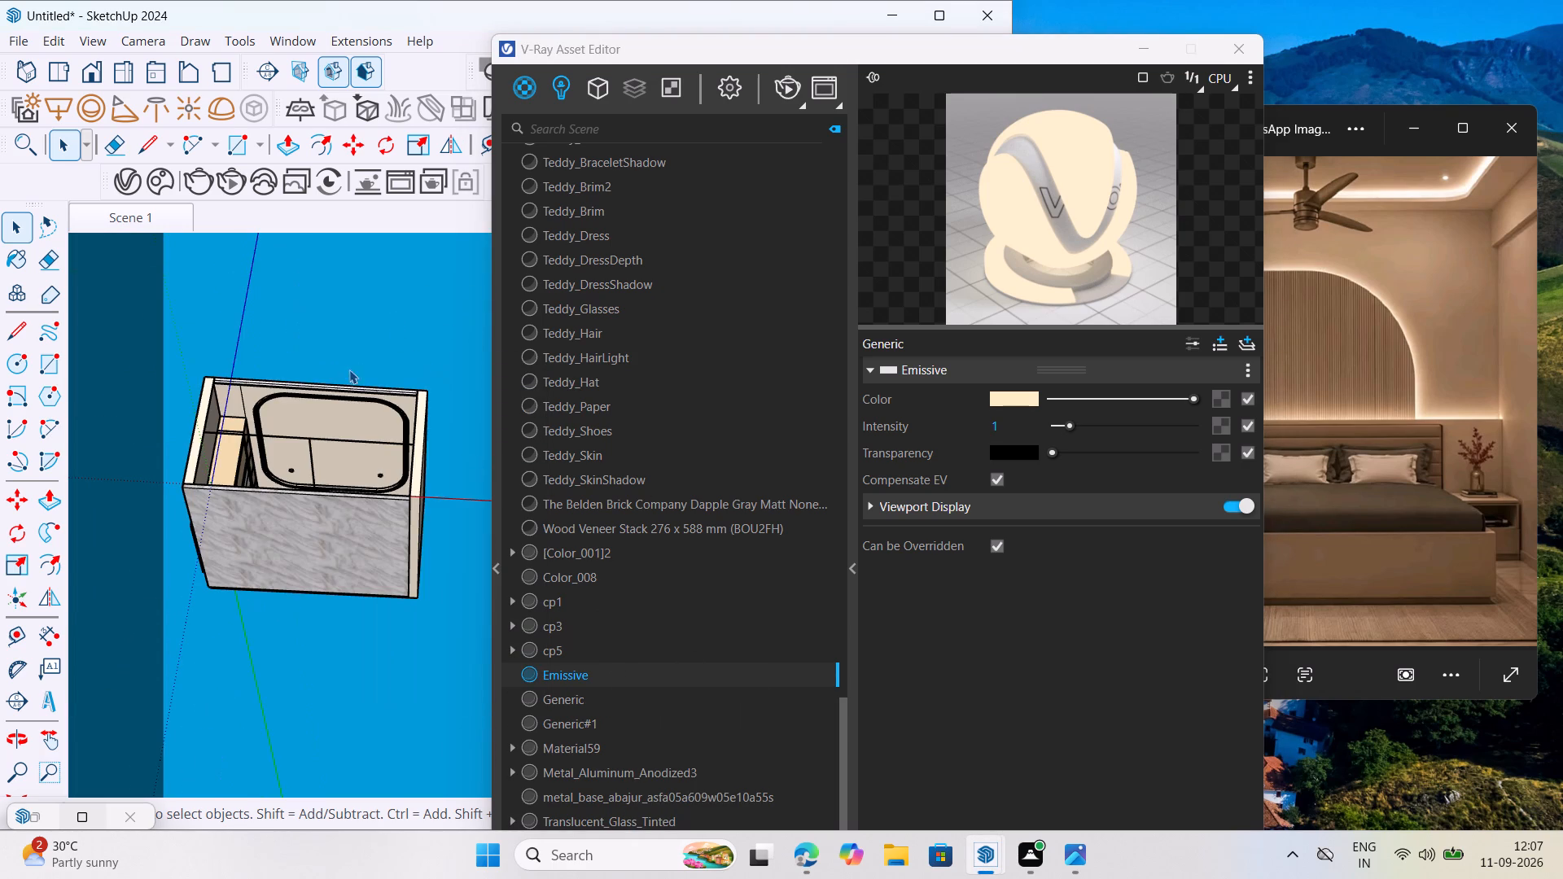
pyautogui.scroll(1, 284, 295)
pyautogui.click(285, 295)
pyautogui.scroll(-4, 344, 292)
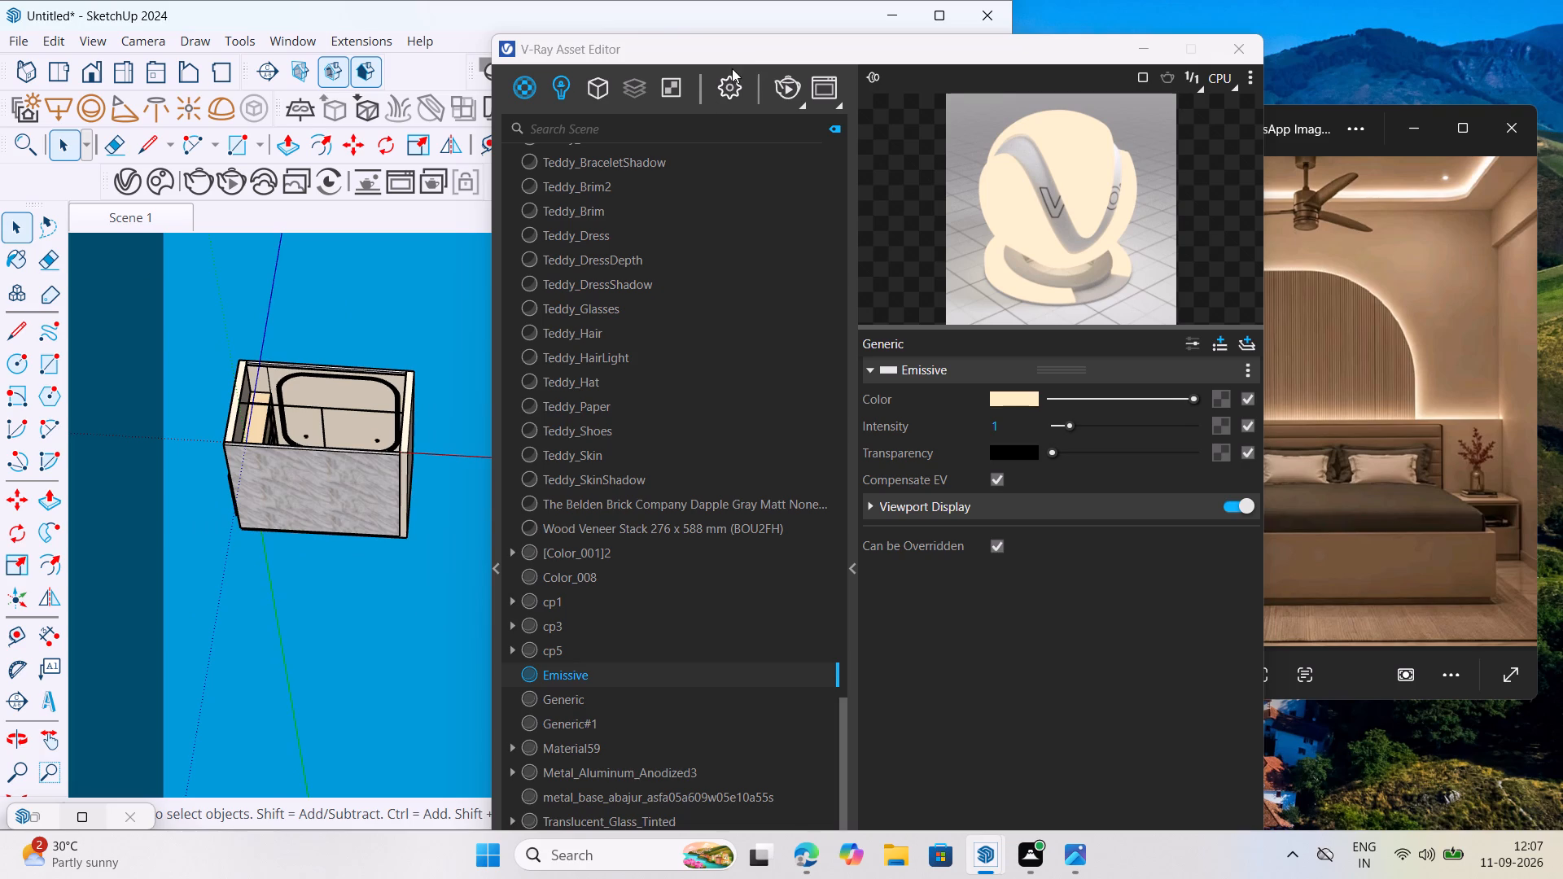
# Reposition the V-Ray Asset Editor window so it no longer covers the model view and the reference image.
pyautogui.moveTo(760, 53); pyautogui.dragTo(761, 94)
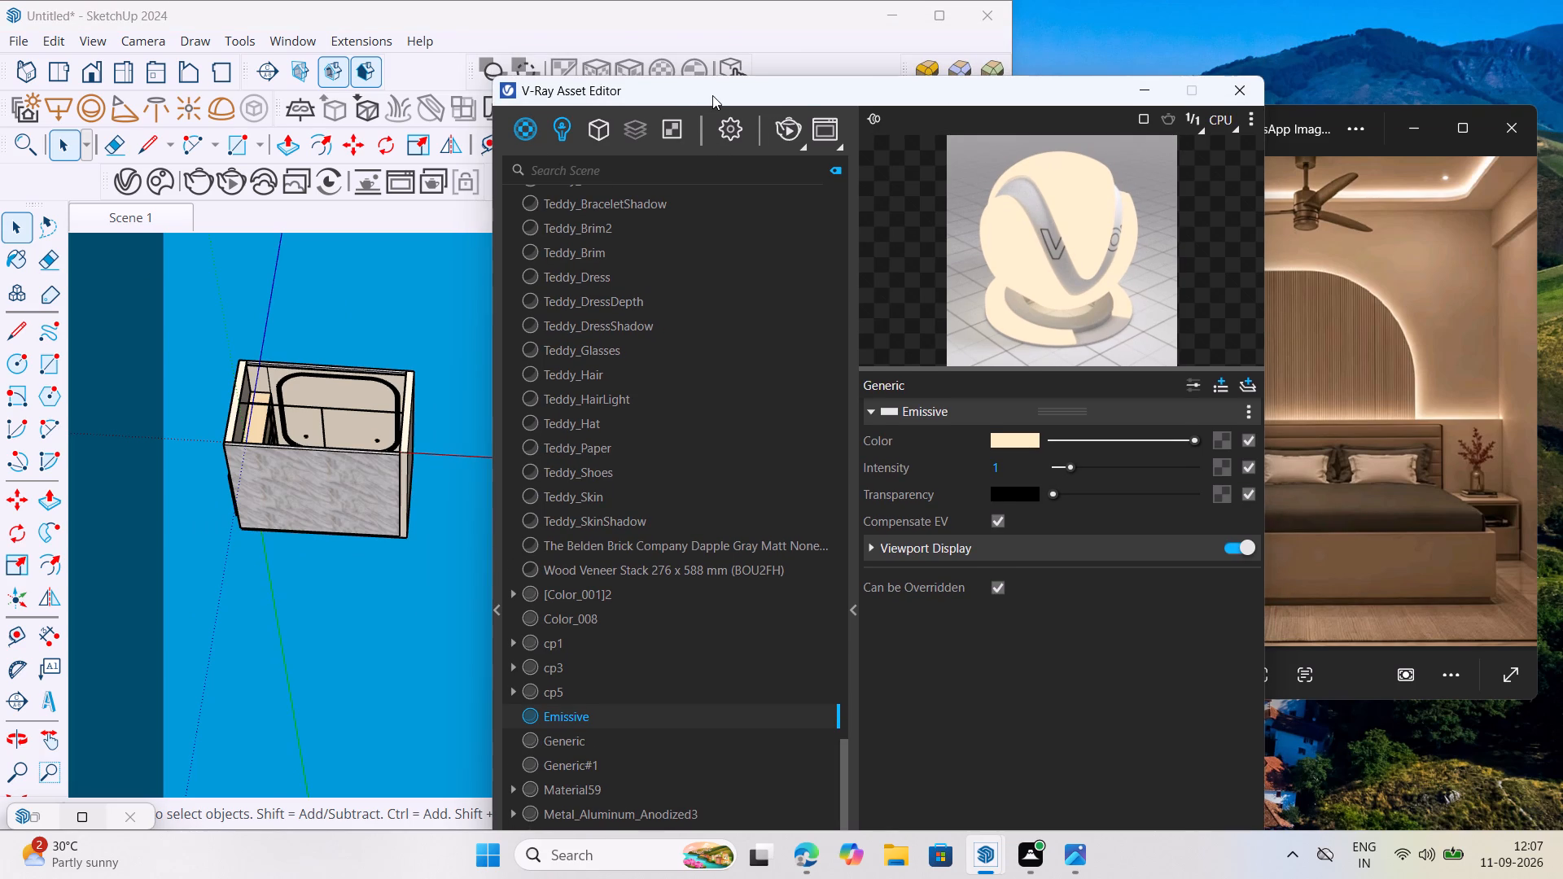
pyautogui.moveTo(712, 95); pyautogui.dragTo(641, 562)
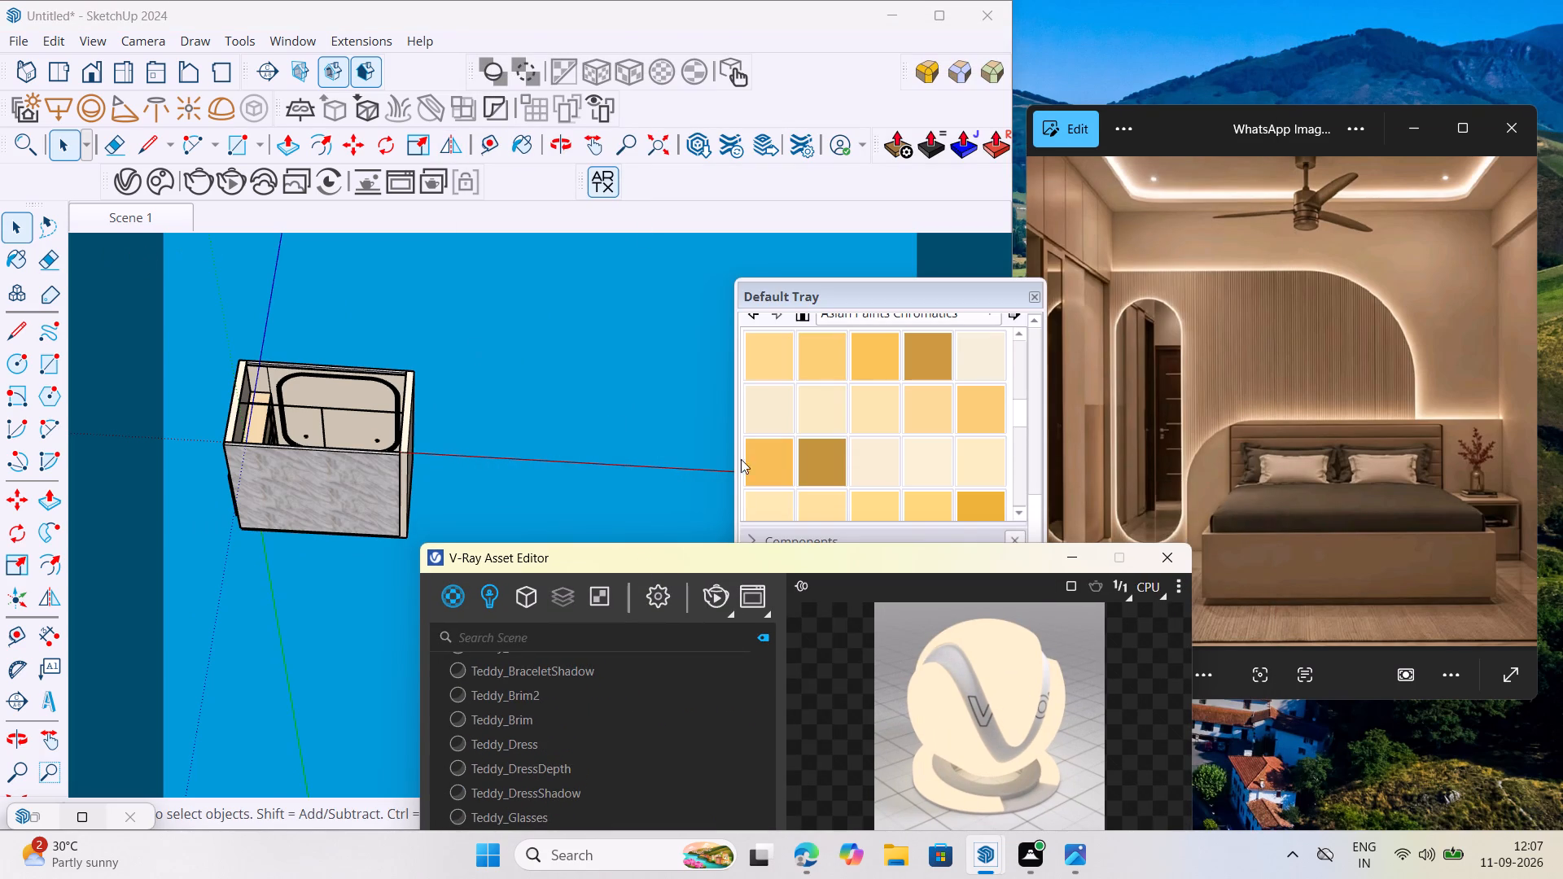
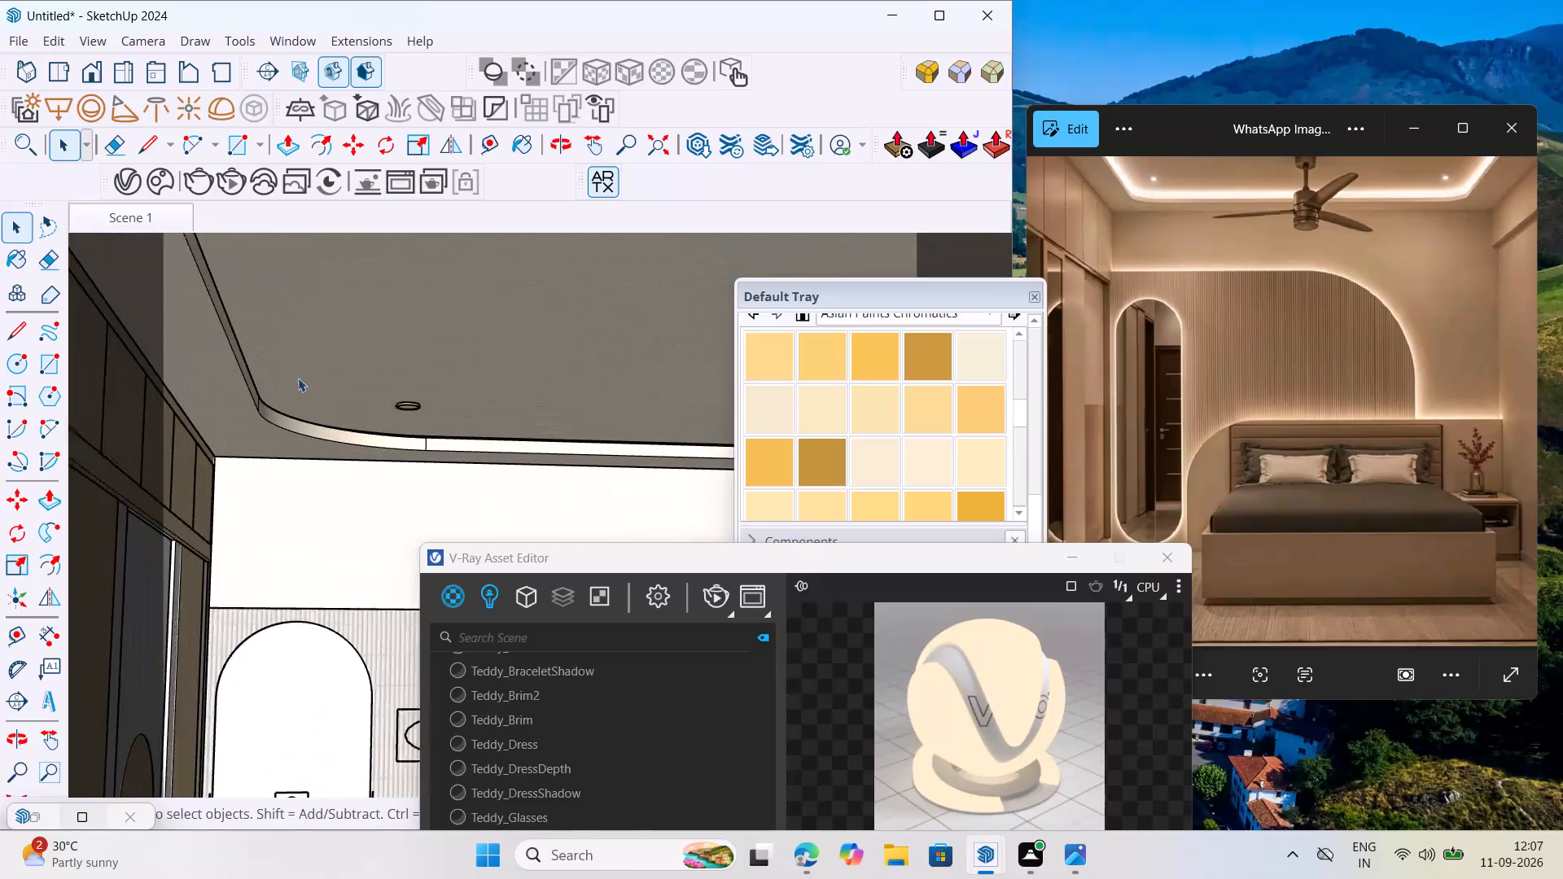
# Inside the nested ceiling light component, place a V-Ray spot light at the centre of the round lens face.
pyautogui.scroll(-6, 0, 509)
pyautogui.moveTo(212, 442); pyautogui.dragTo(208, 457, button='middle')
pyautogui.scroll(-6, 187, 472)
pyautogui.moveTo(343, 518); pyautogui.dragTo(336, 438, button='middle')
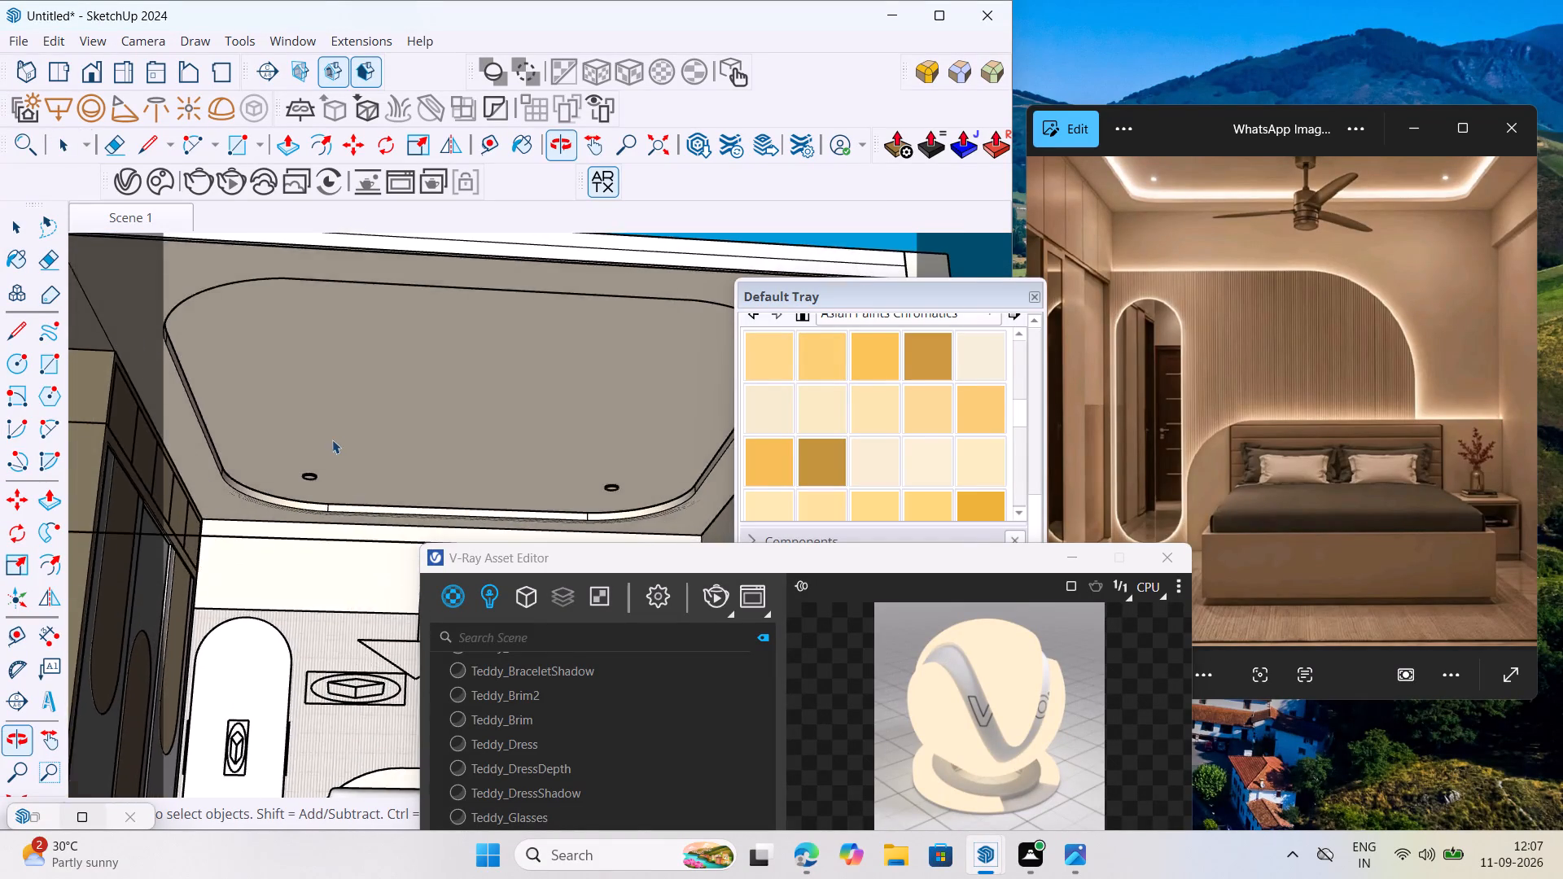
pyautogui.scroll(15, 332, 439)
pyautogui.moveTo(275, 518); pyautogui.dragTo(167, 624, button='middle')
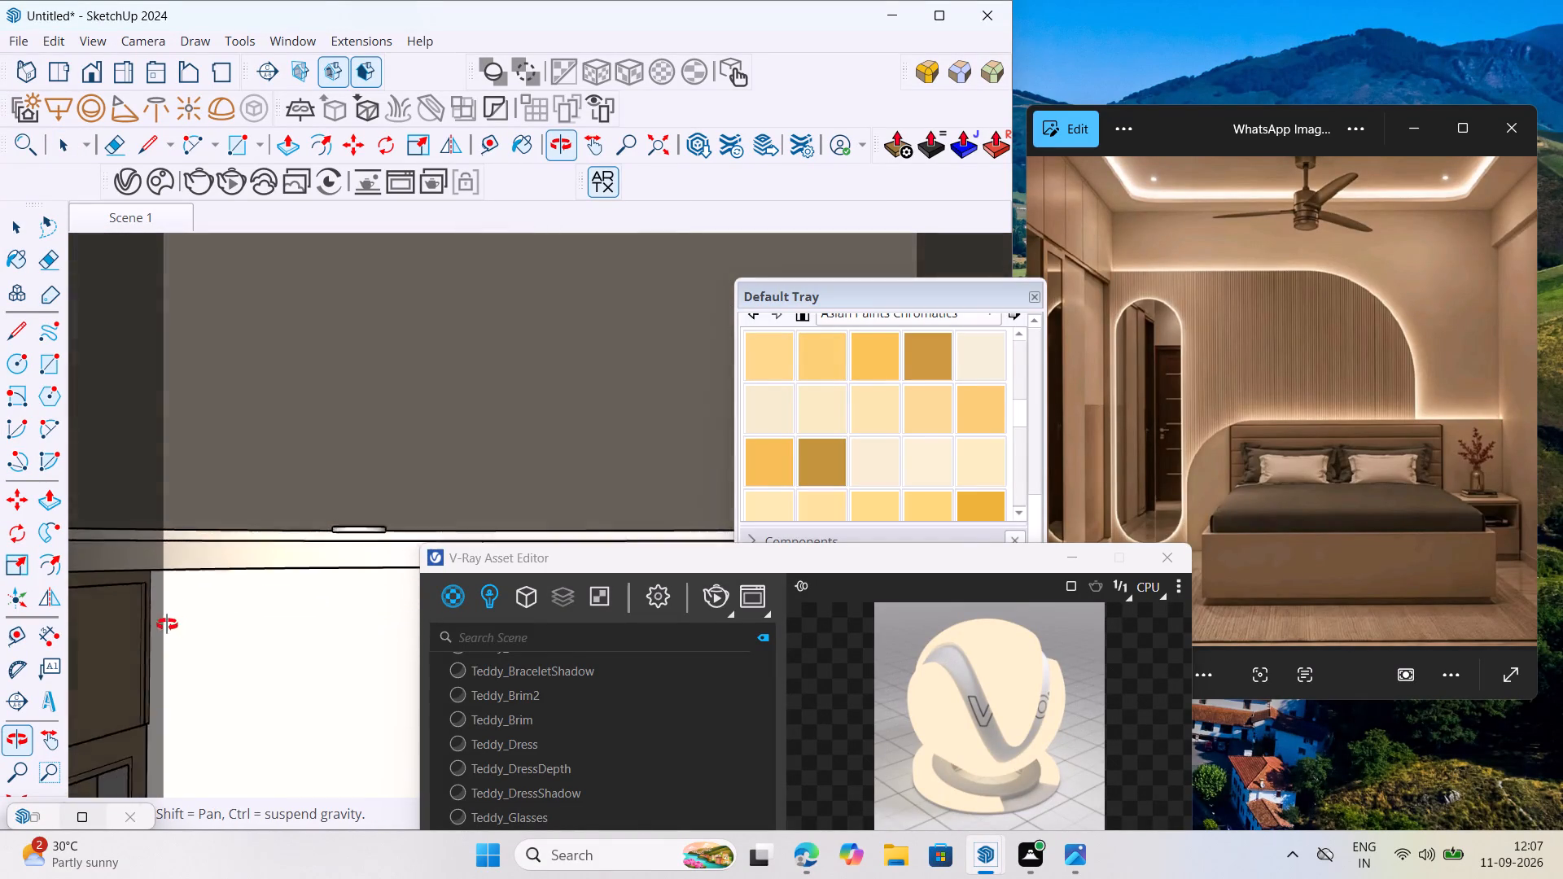
pyautogui.moveTo(167, 624); pyautogui.dragTo(169, 436, button='middle')
pyautogui.scroll(-8, 324, 531)
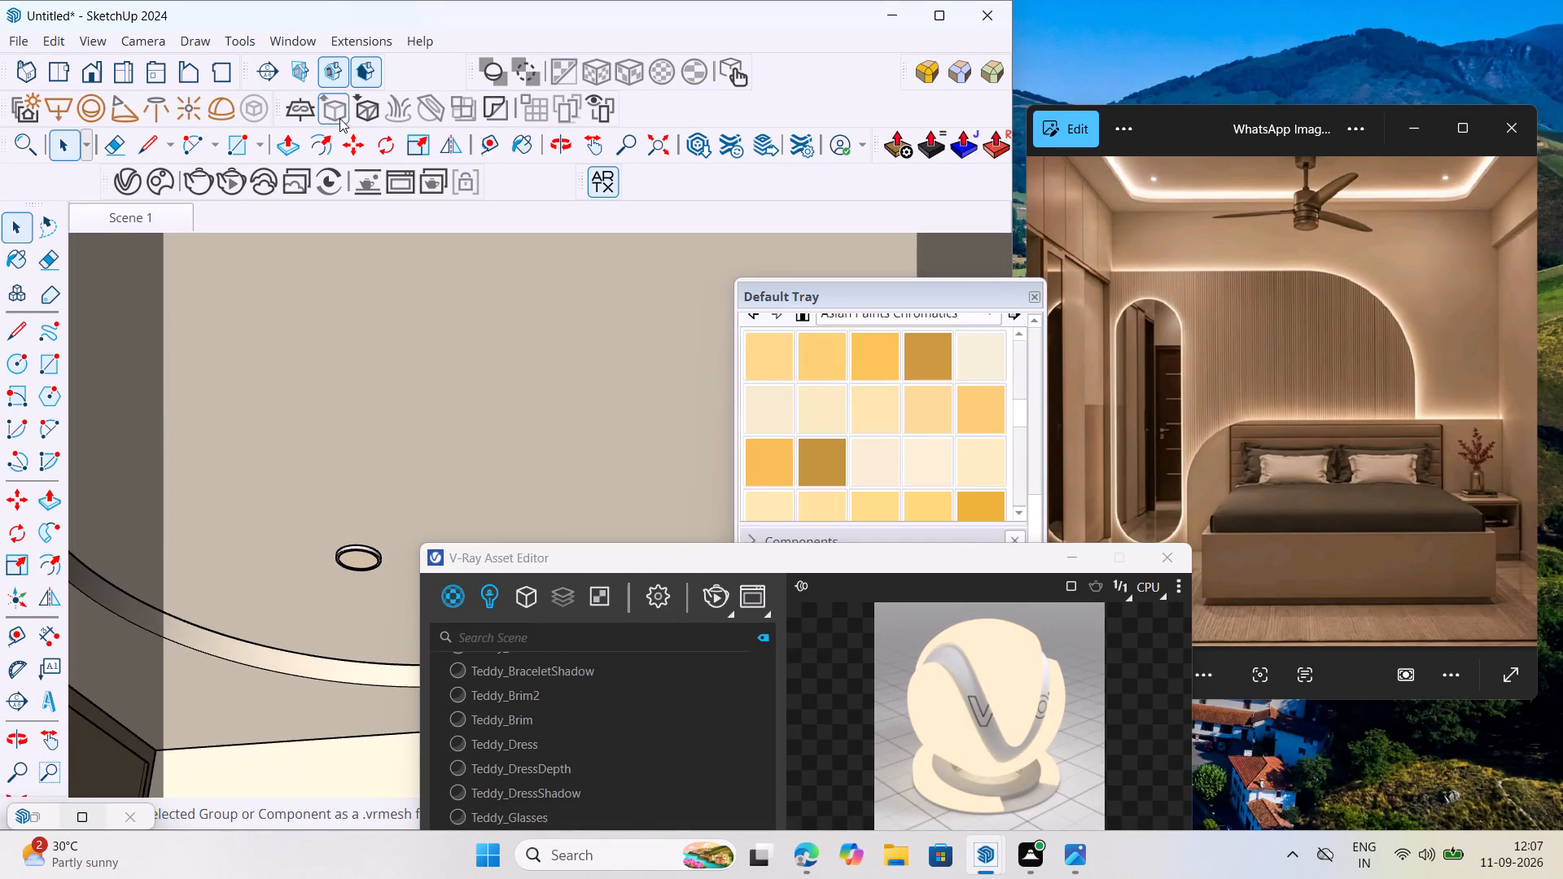
pyautogui.click(124, 112)
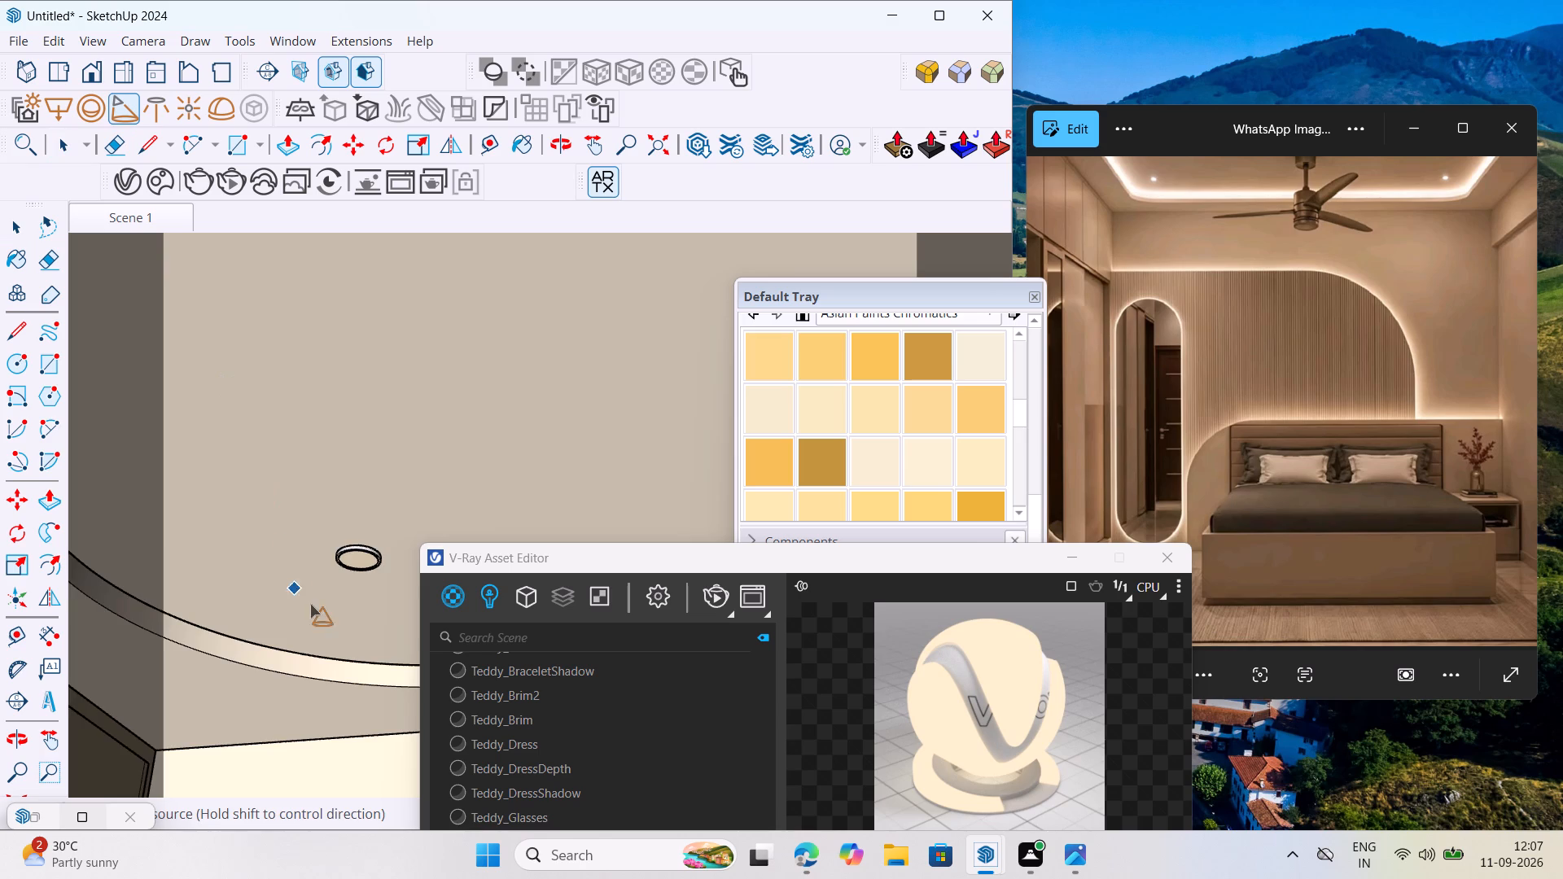
pyautogui.scroll(10, 311, 597)
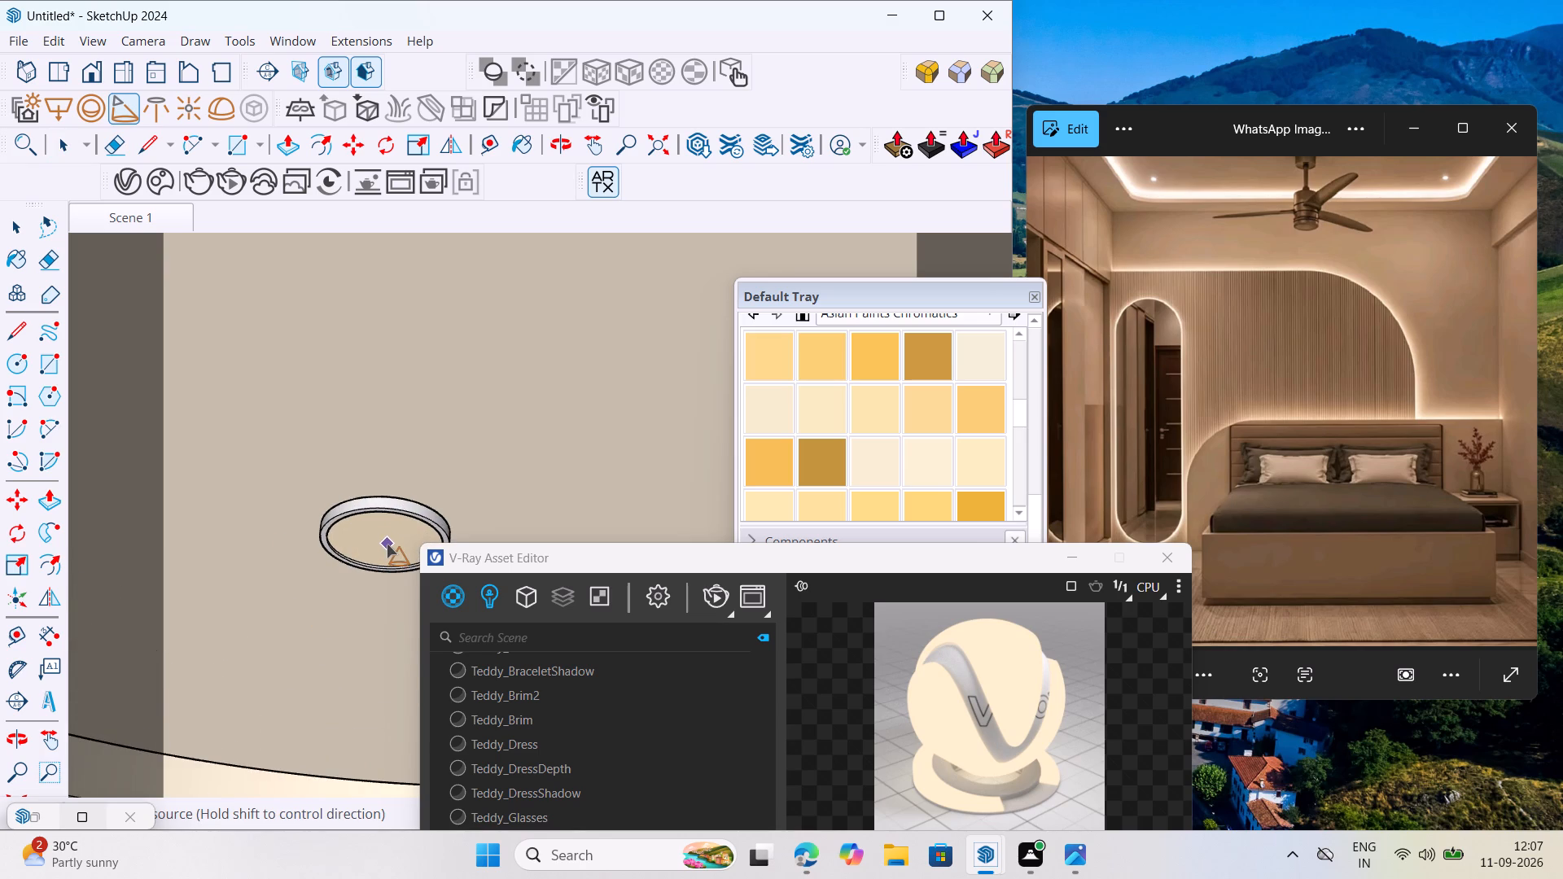
pyautogui.press('space')
pyautogui.tripleClick(387, 542)
pyautogui.tripleClick(387, 542)
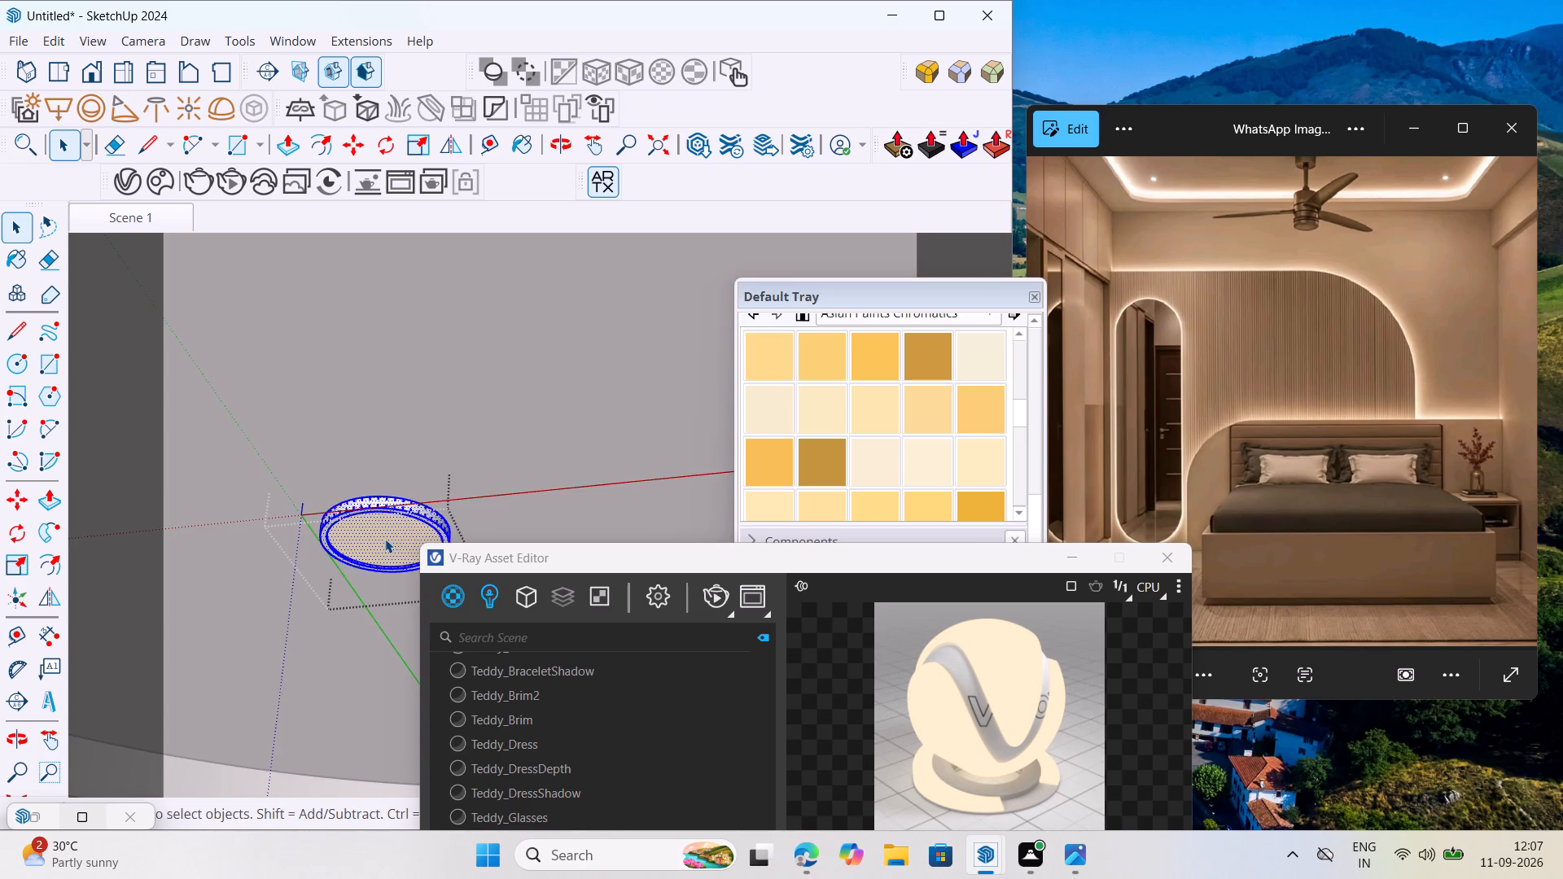
pyautogui.tripleClick(385, 539)
pyautogui.doubleClick(387, 538)
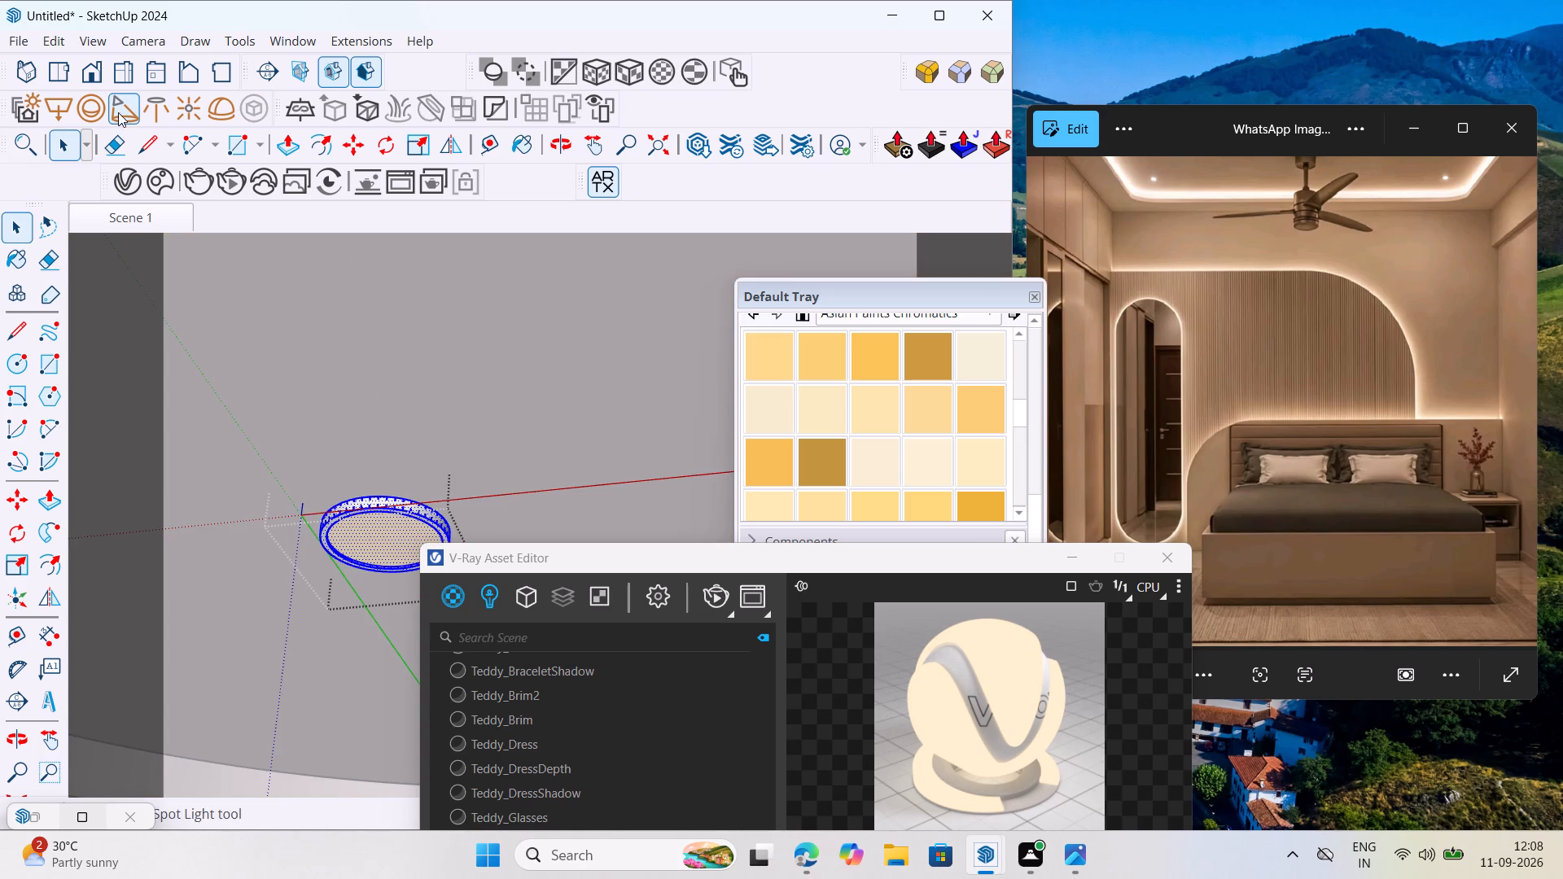
pyautogui.click(118, 112)
pyautogui.scroll(3, 437, 483)
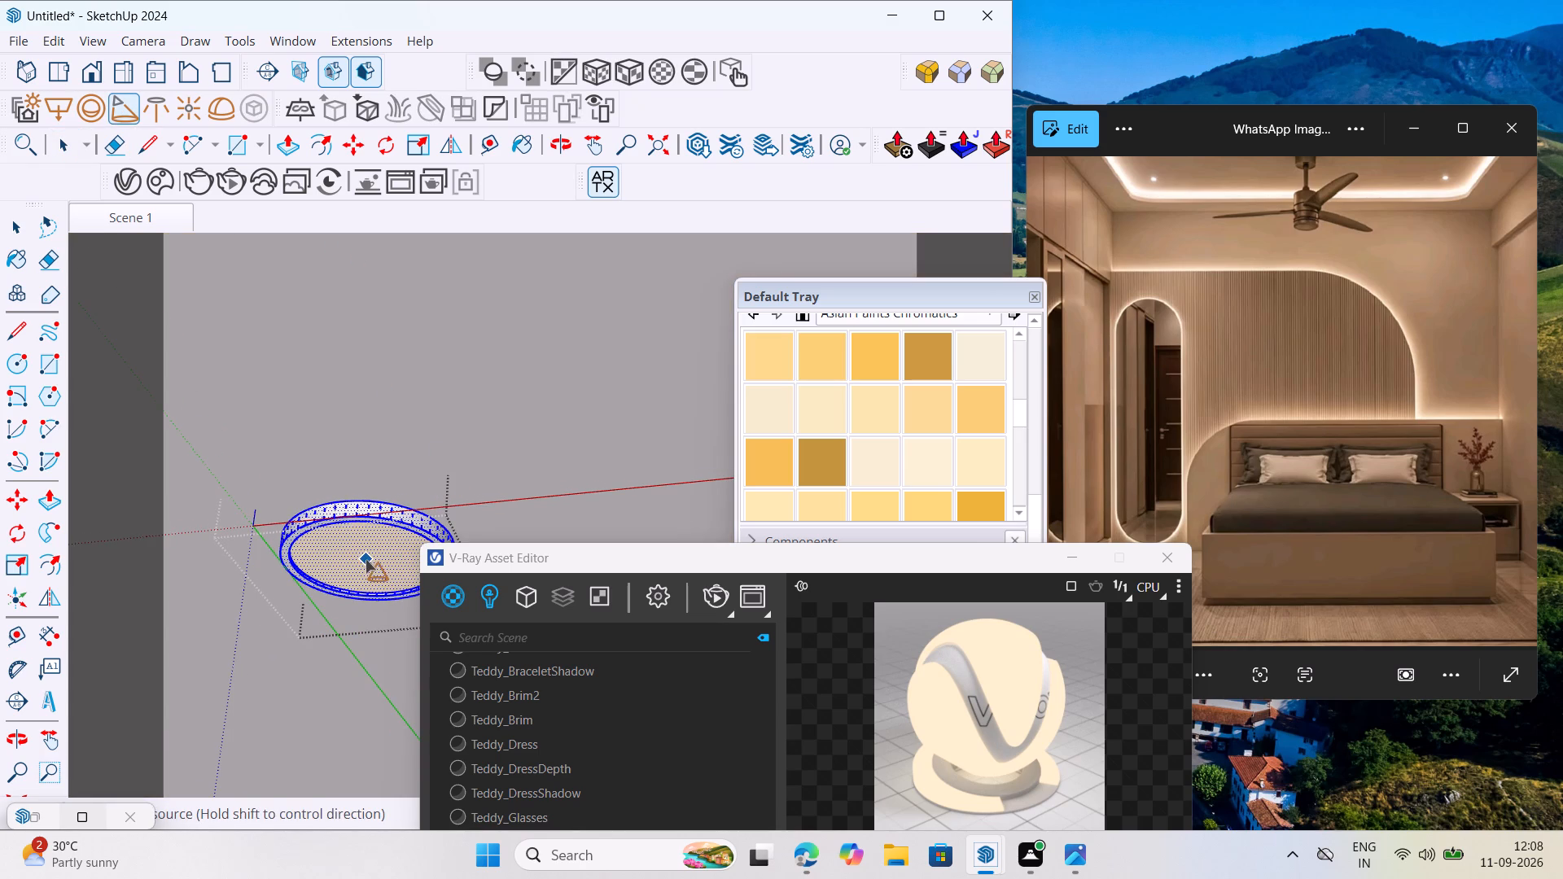
pyautogui.click(366, 559)
pyautogui.scroll(-20, 349, 405)
pyautogui.scroll(-17, 349, 405)
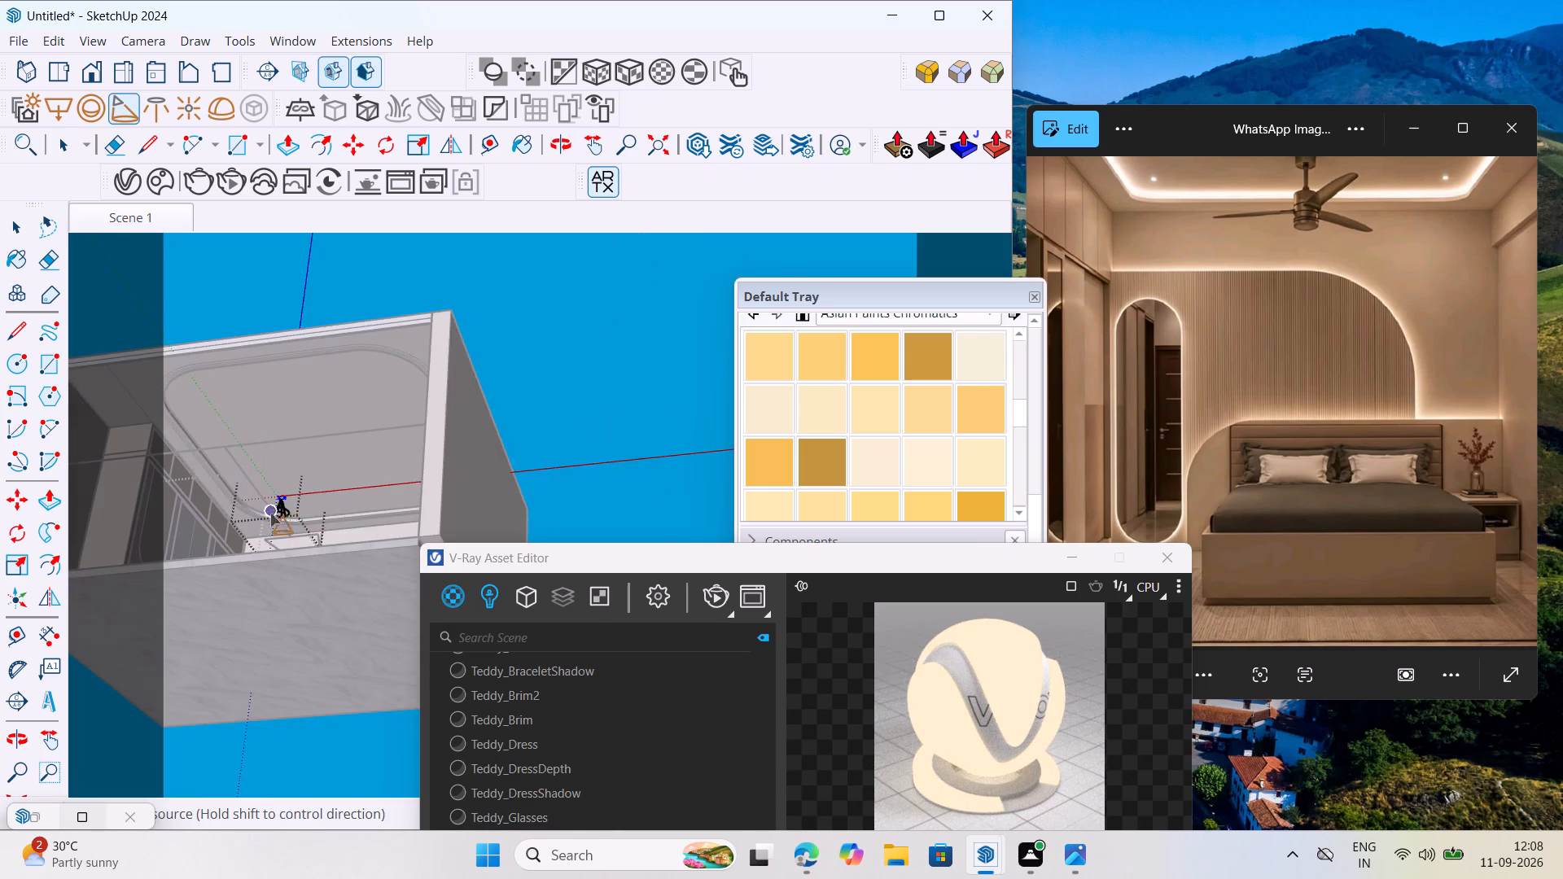
# Close the innermost ceiling light component being edited.
pyautogui.moveTo(341, 500); pyautogui.dragTo(360, 524, button='middle')
pyautogui.press('space')
pyautogui.rightClick(601, 345)
pyautogui.click(634, 358)
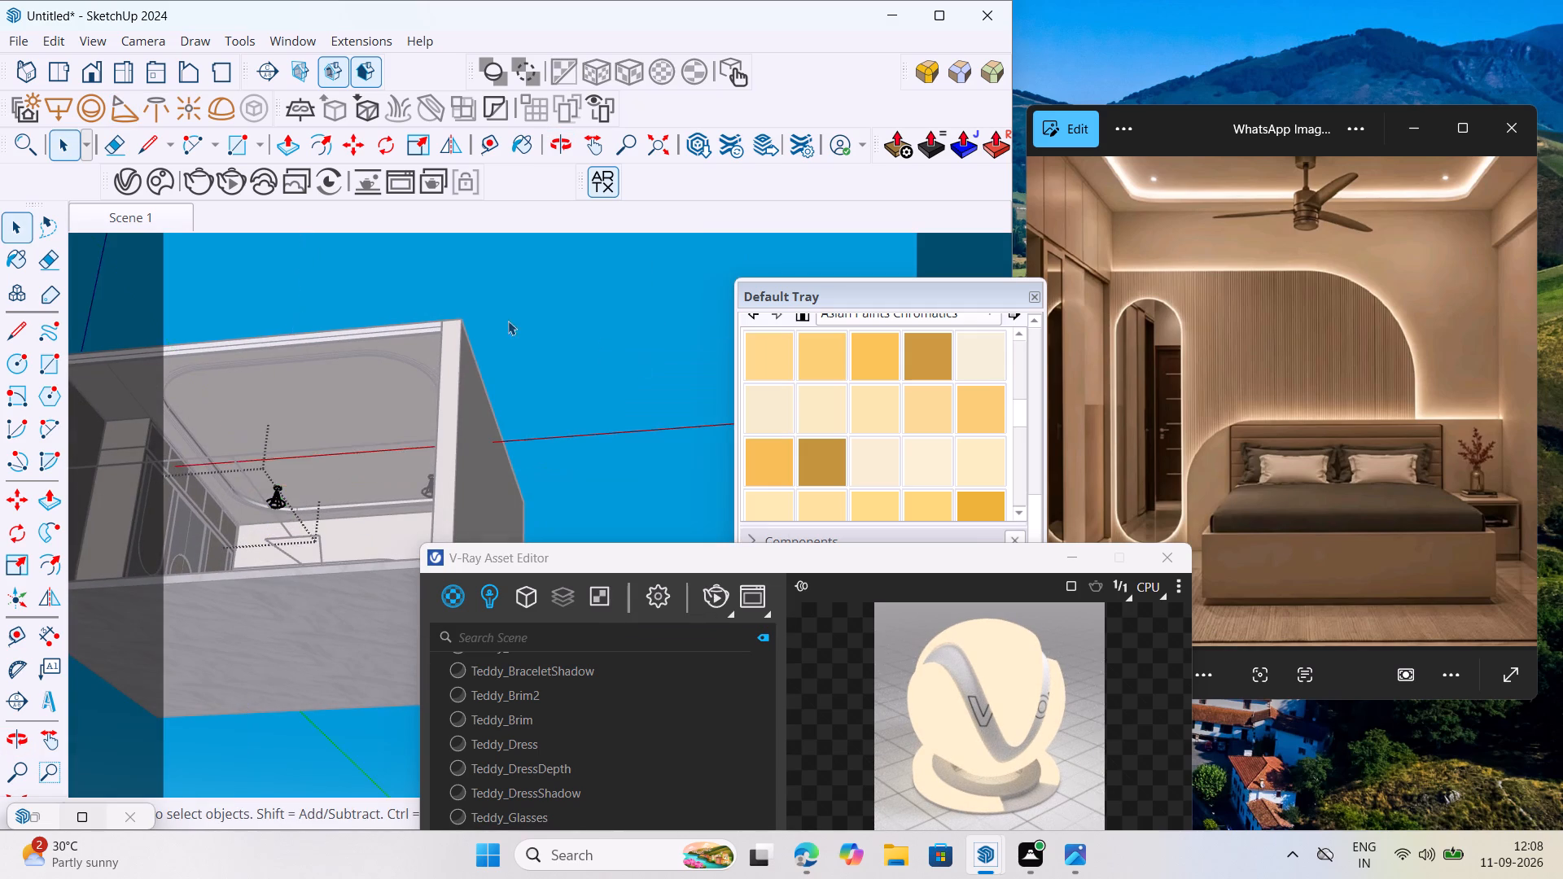
# Start an interactive V-Ray render from Scene 1 and place the Asset Editor beside the frame buffer.
pyautogui.scroll(-6, 517, 335)
pyautogui.moveTo(558, 555); pyautogui.dragTo(680, 206)
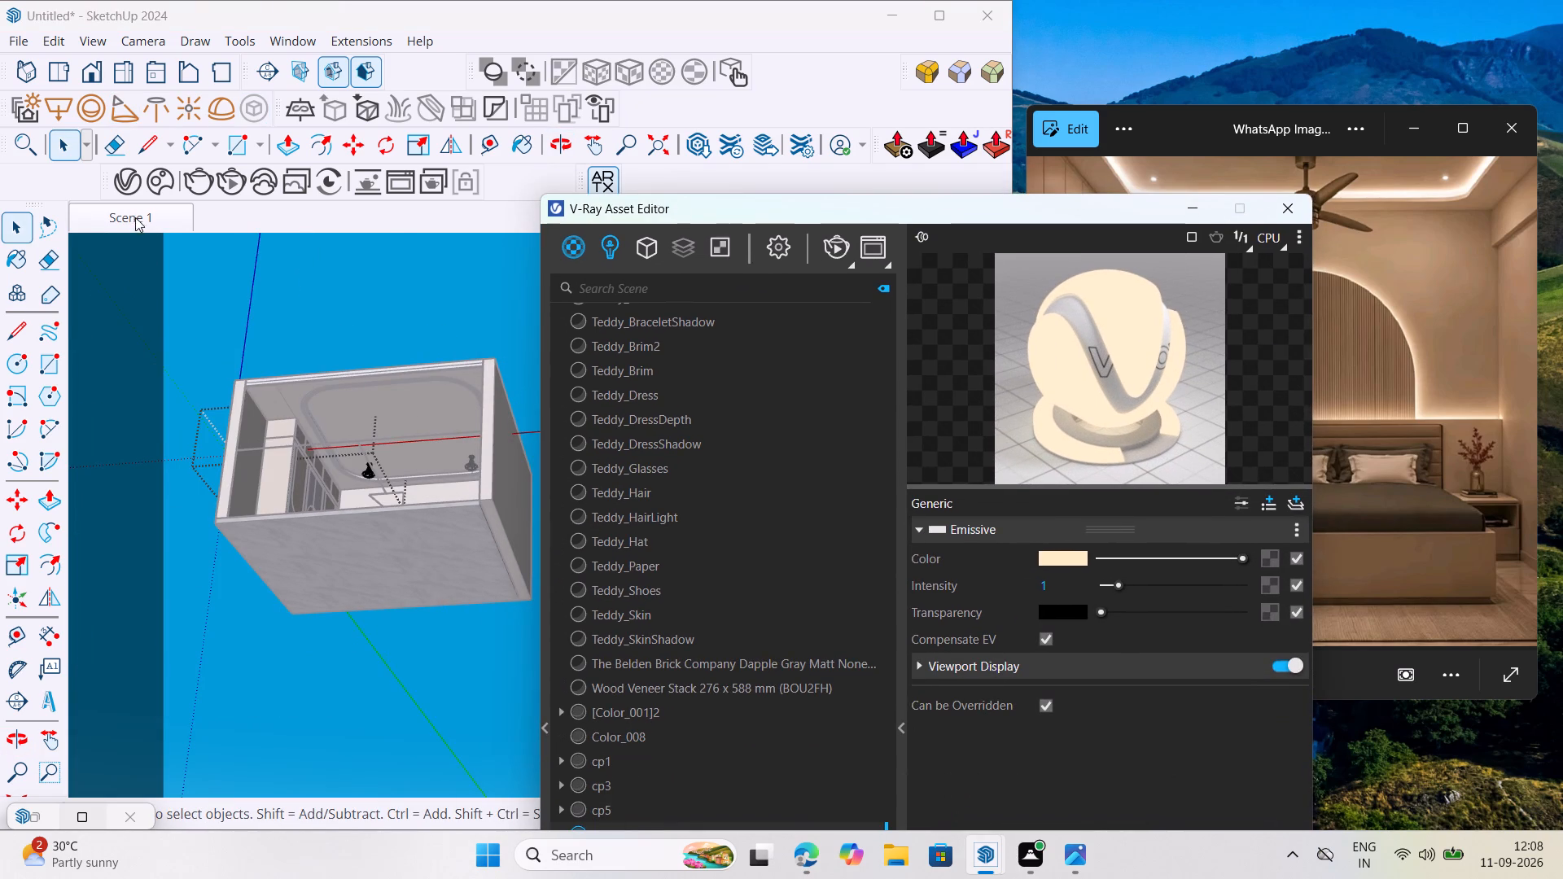
pyautogui.click(138, 216)
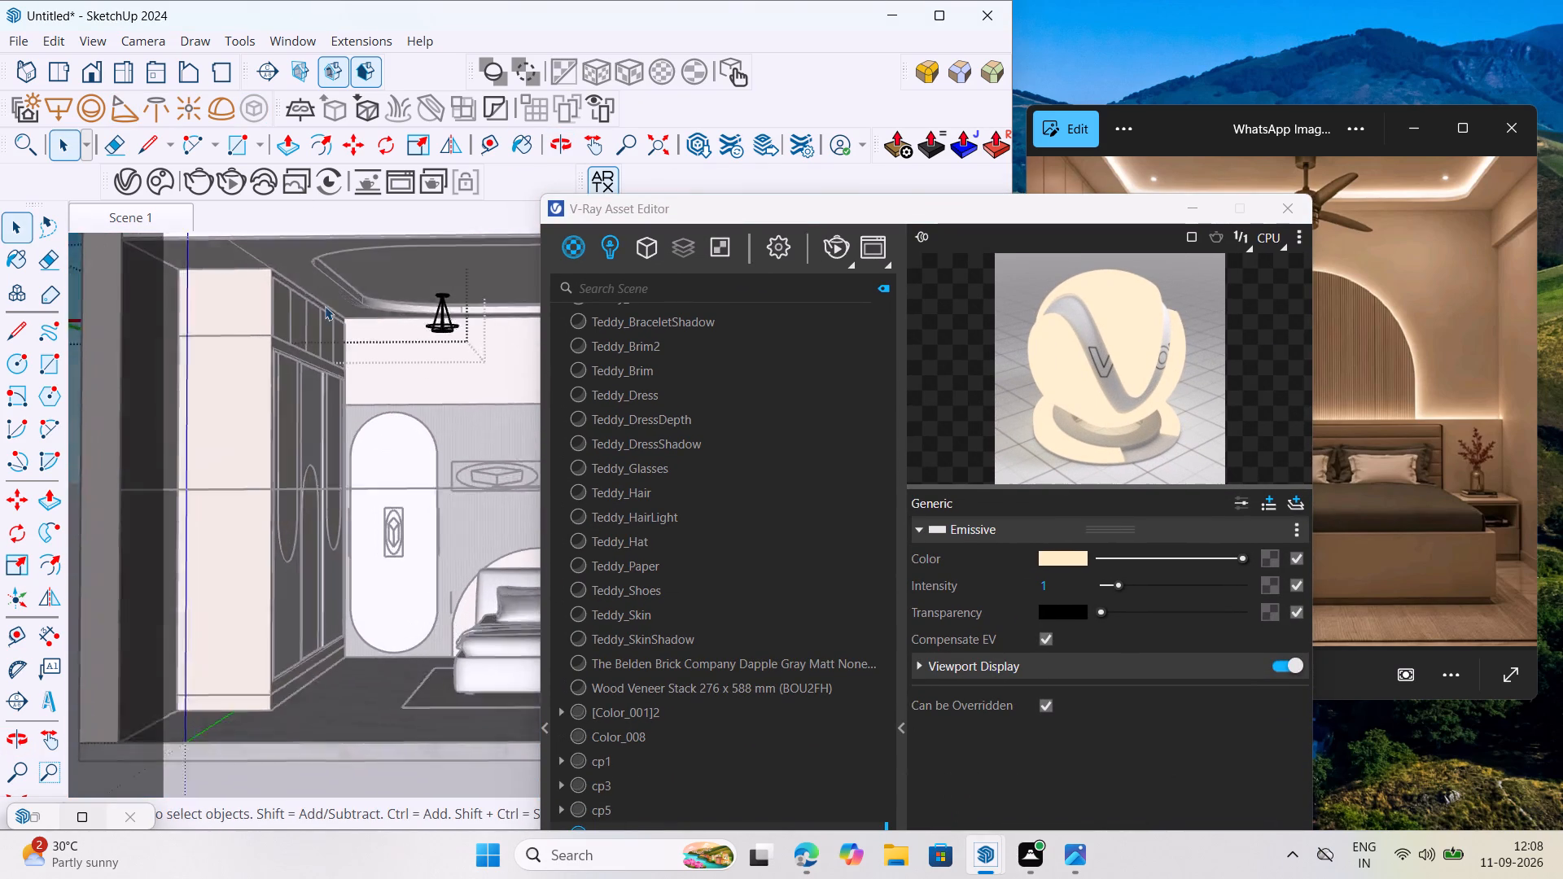
pyautogui.click(238, 182)
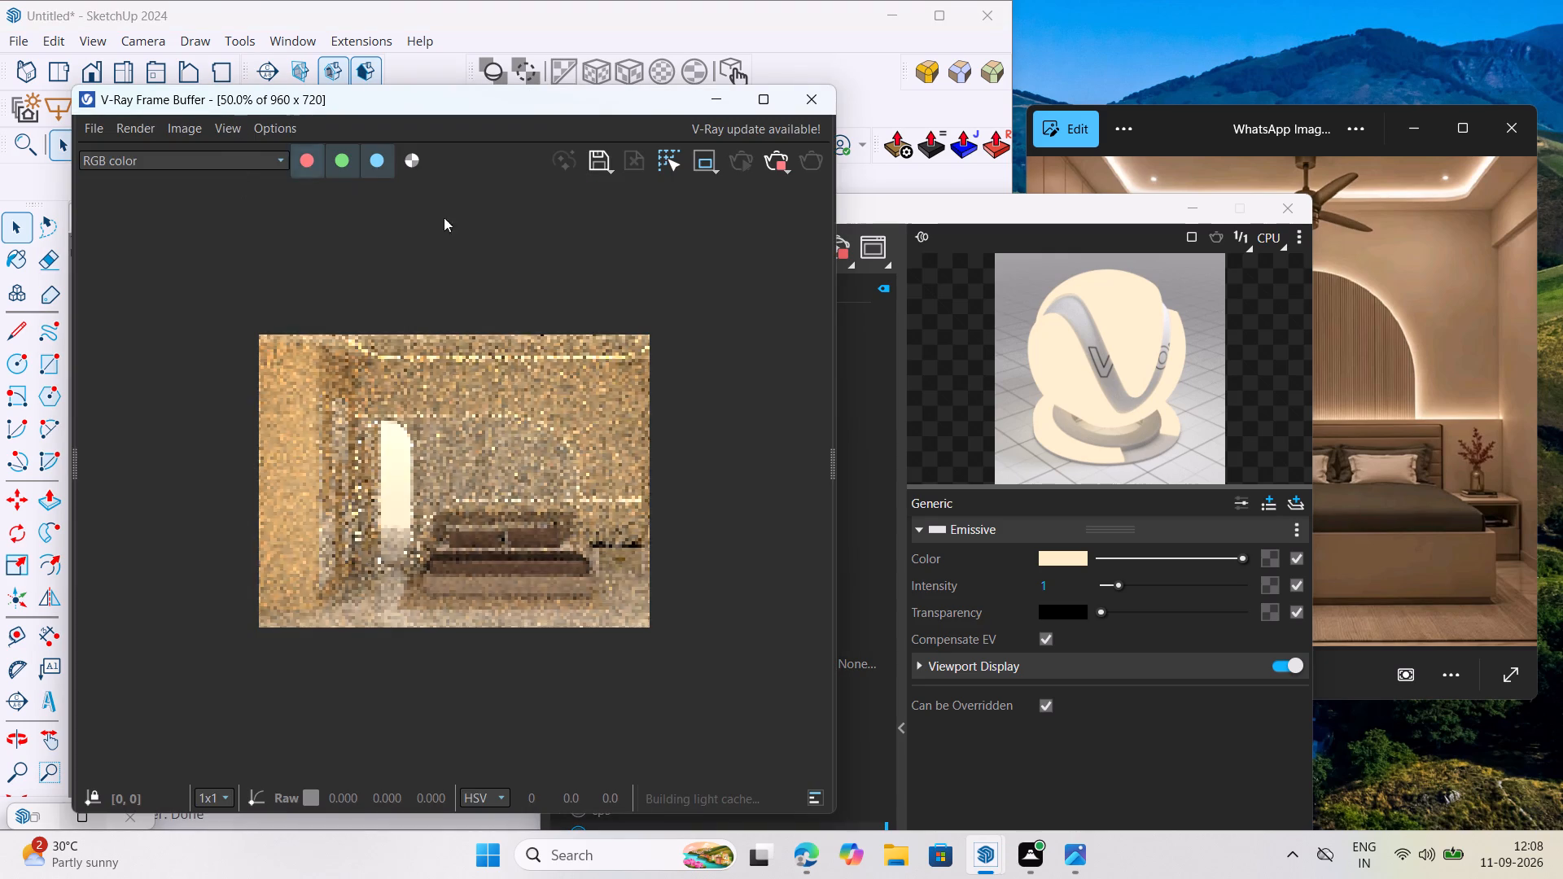
pyautogui.moveTo(1085, 214); pyautogui.dragTo(1355, 104)
# Turn off Rectangle Light#1 in the scene's list of V-Ray lights.
pyautogui.scroll(-6, 817, 310)
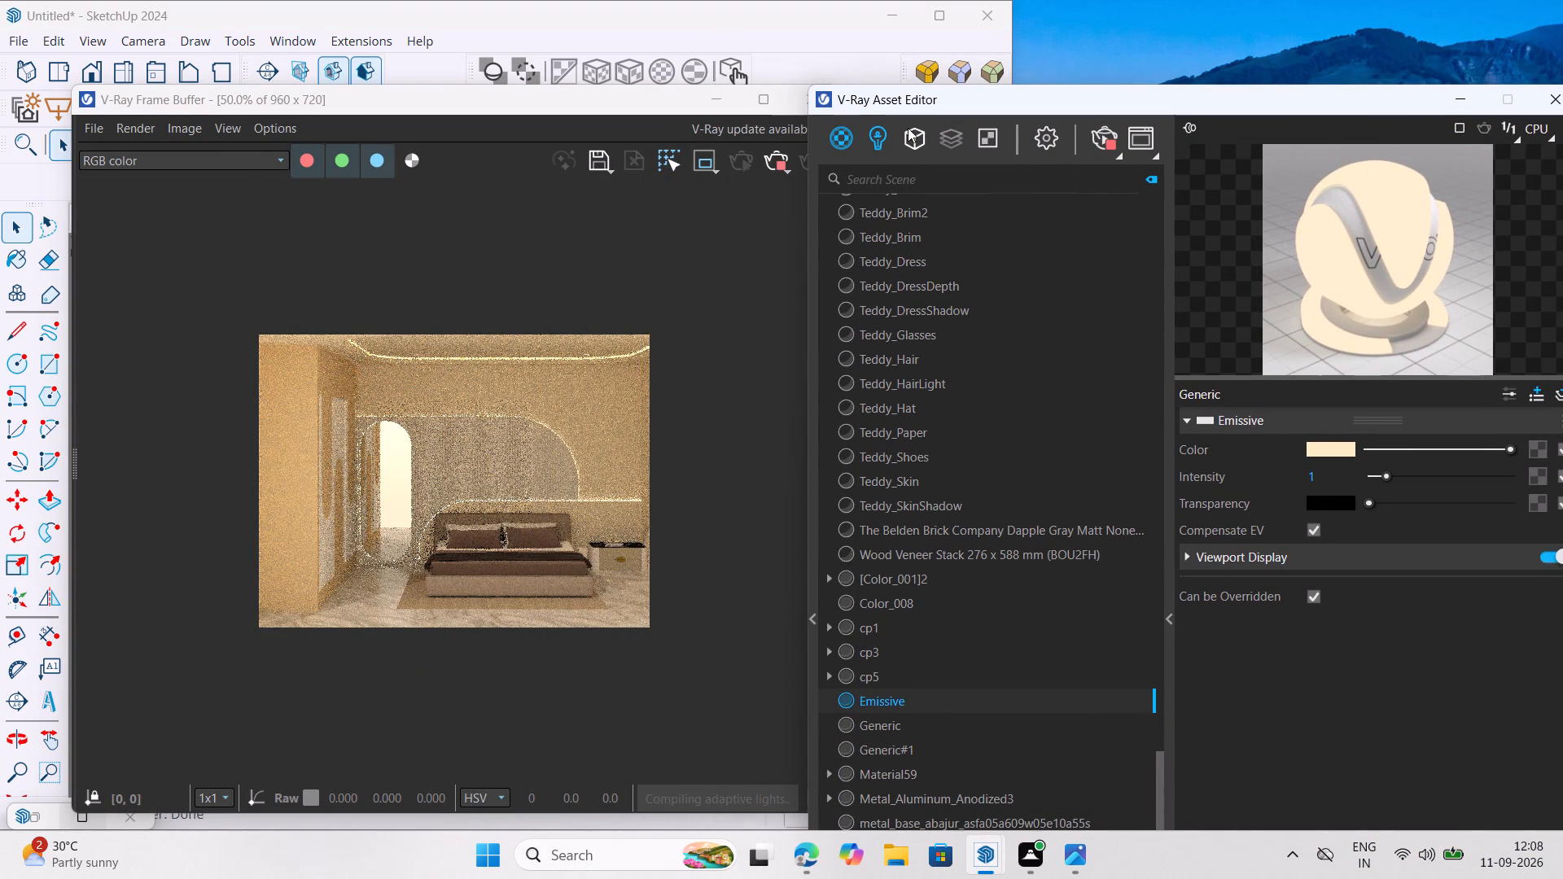
pyautogui.click(895, 130)
pyautogui.click(1015, 342)
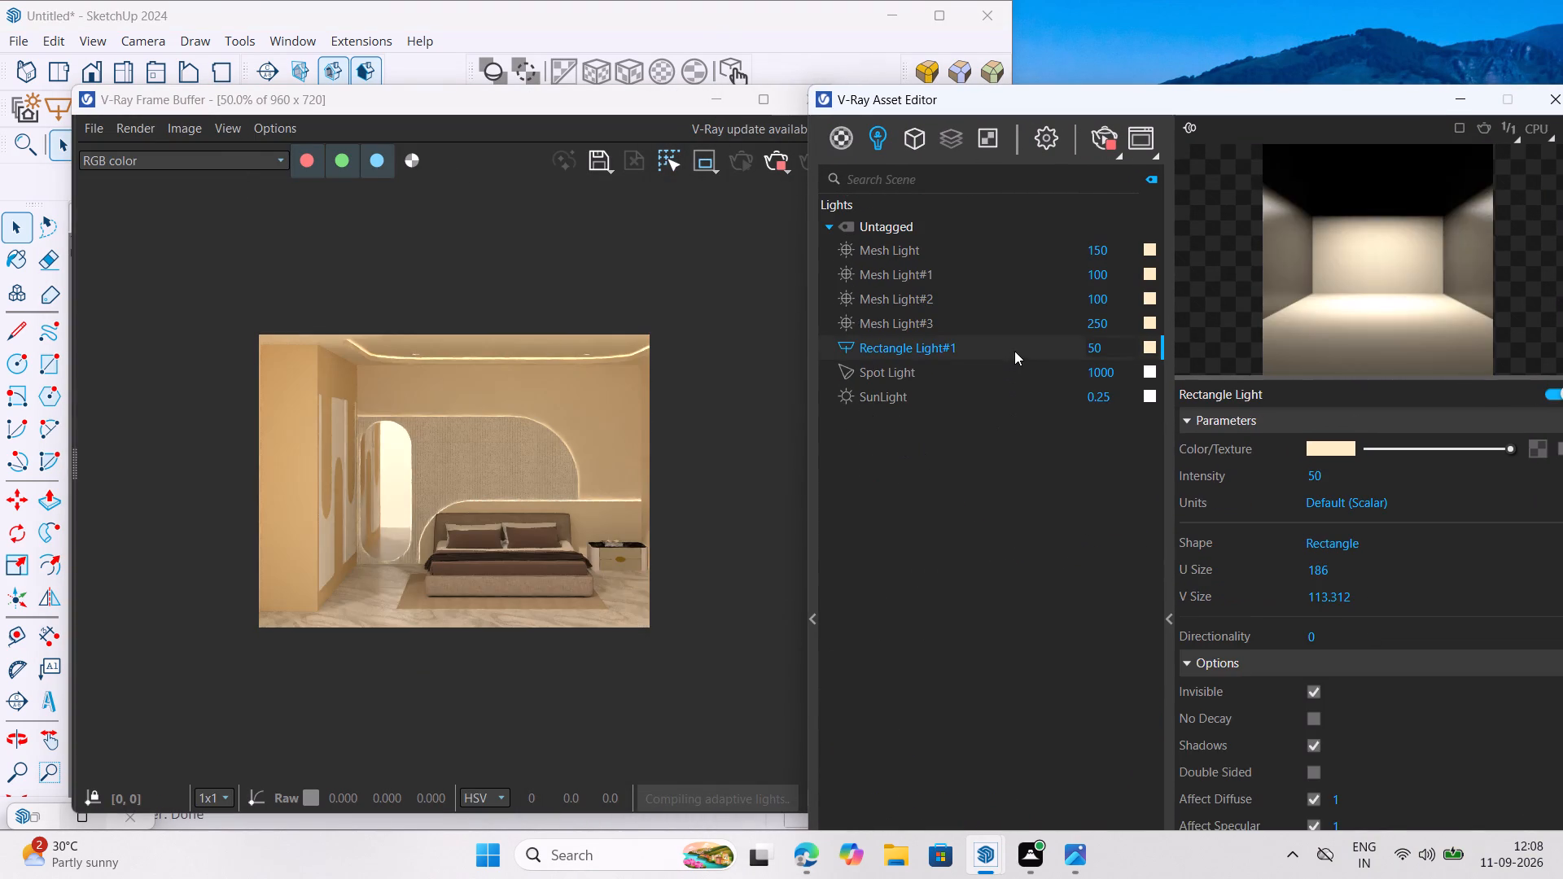
pyautogui.click(1011, 353)
pyautogui.click(1033, 361)
pyautogui.click(1074, 374)
pyautogui.click(1128, 374)
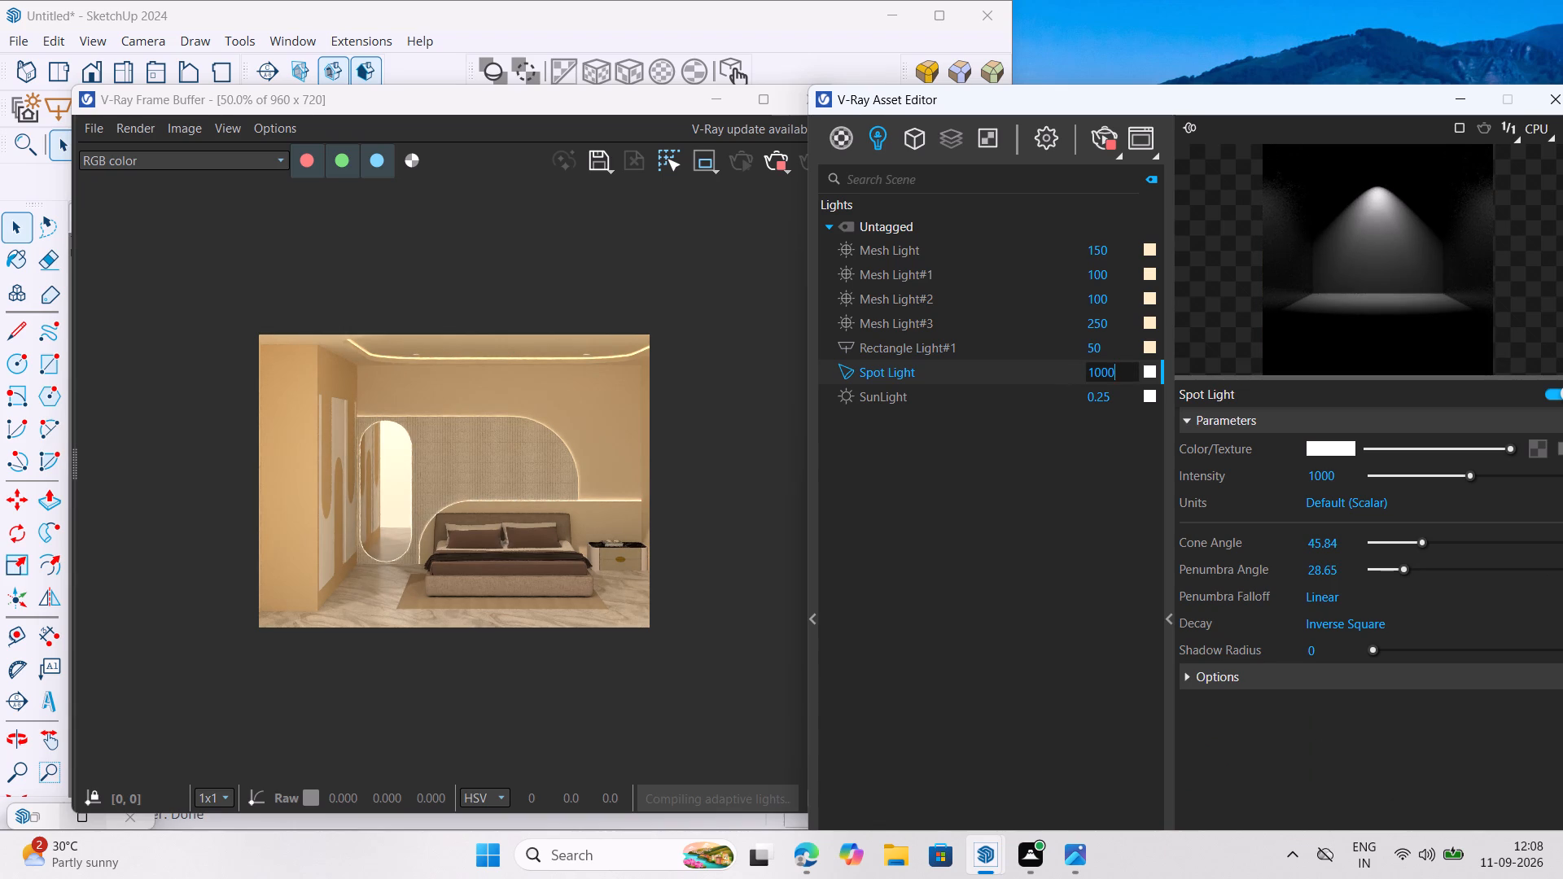
pyautogui.click(845, 343)
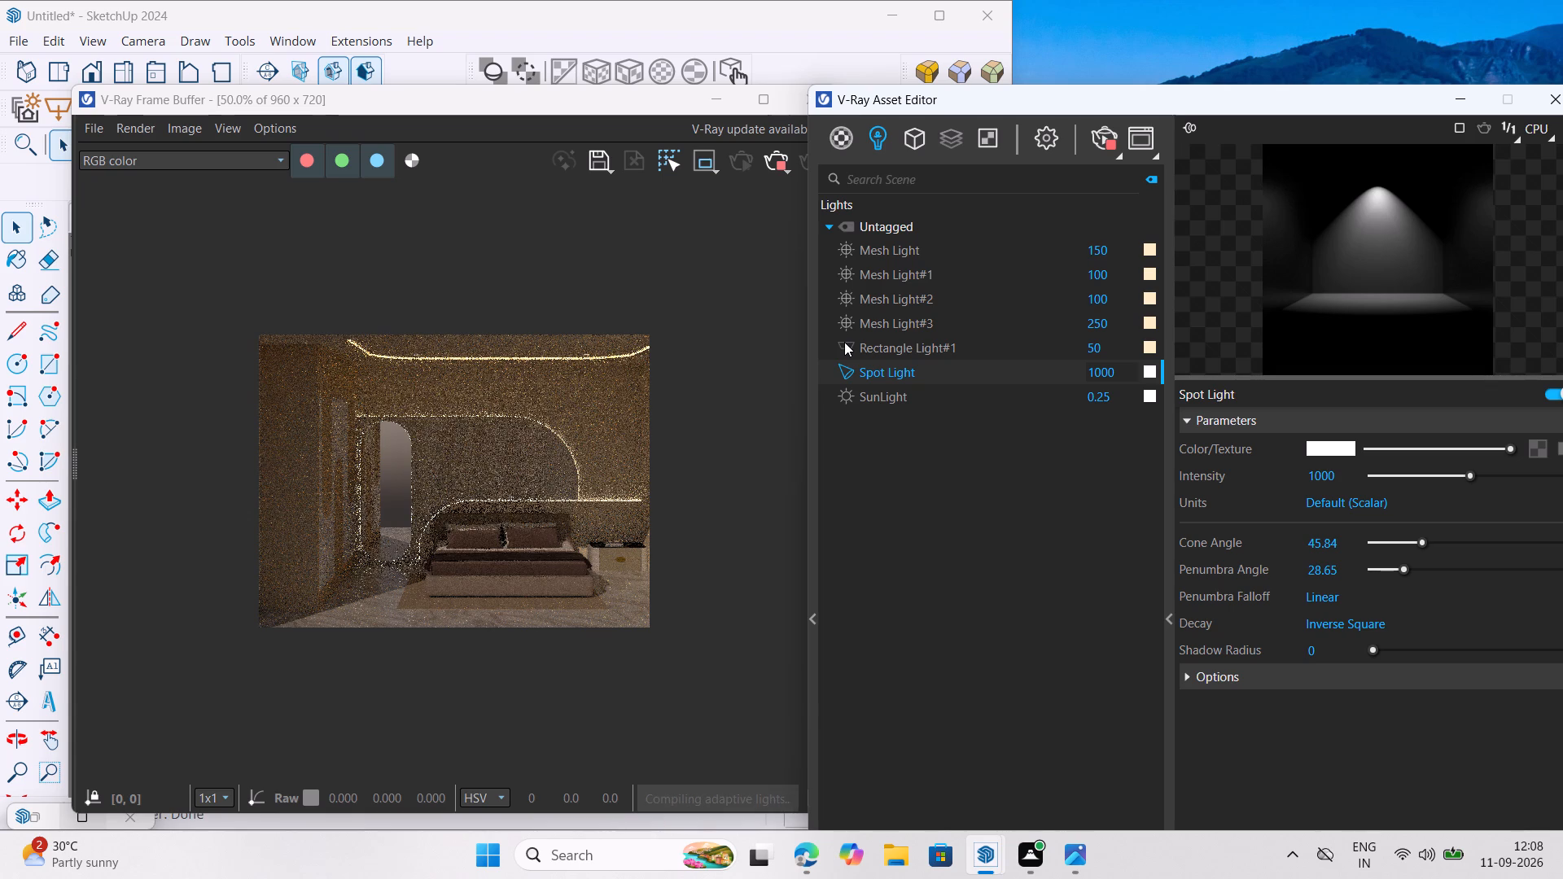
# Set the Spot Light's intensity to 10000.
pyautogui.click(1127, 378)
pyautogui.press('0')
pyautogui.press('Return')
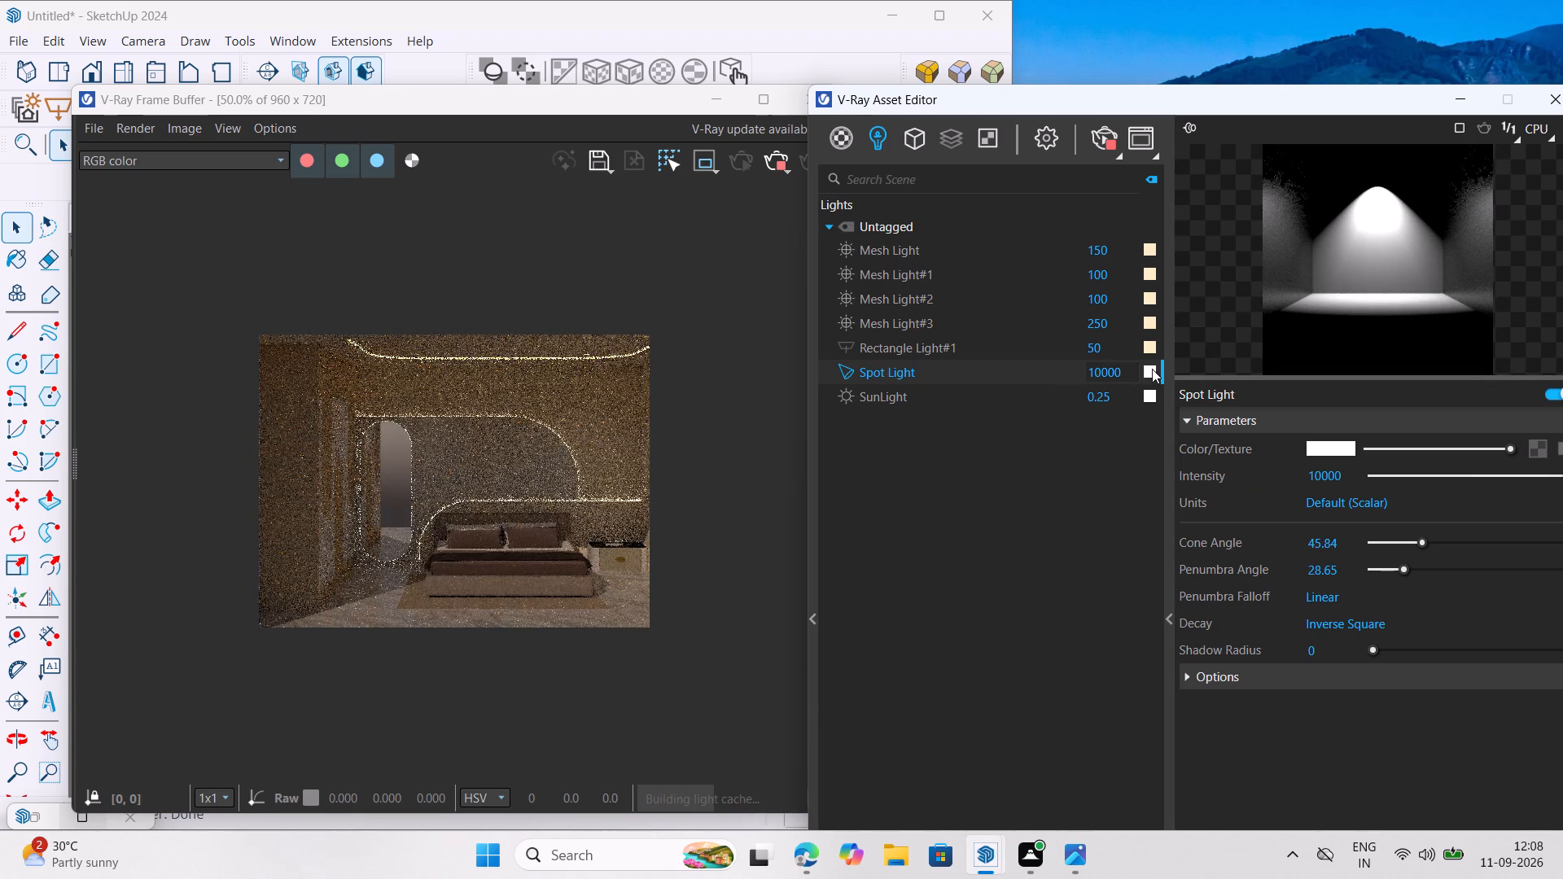
# Set the Spot Light's colour temperature to 4500 K.
pyautogui.click(1151, 368)
pyautogui.moveTo(620, 587); pyautogui.dragTo(607, 594)
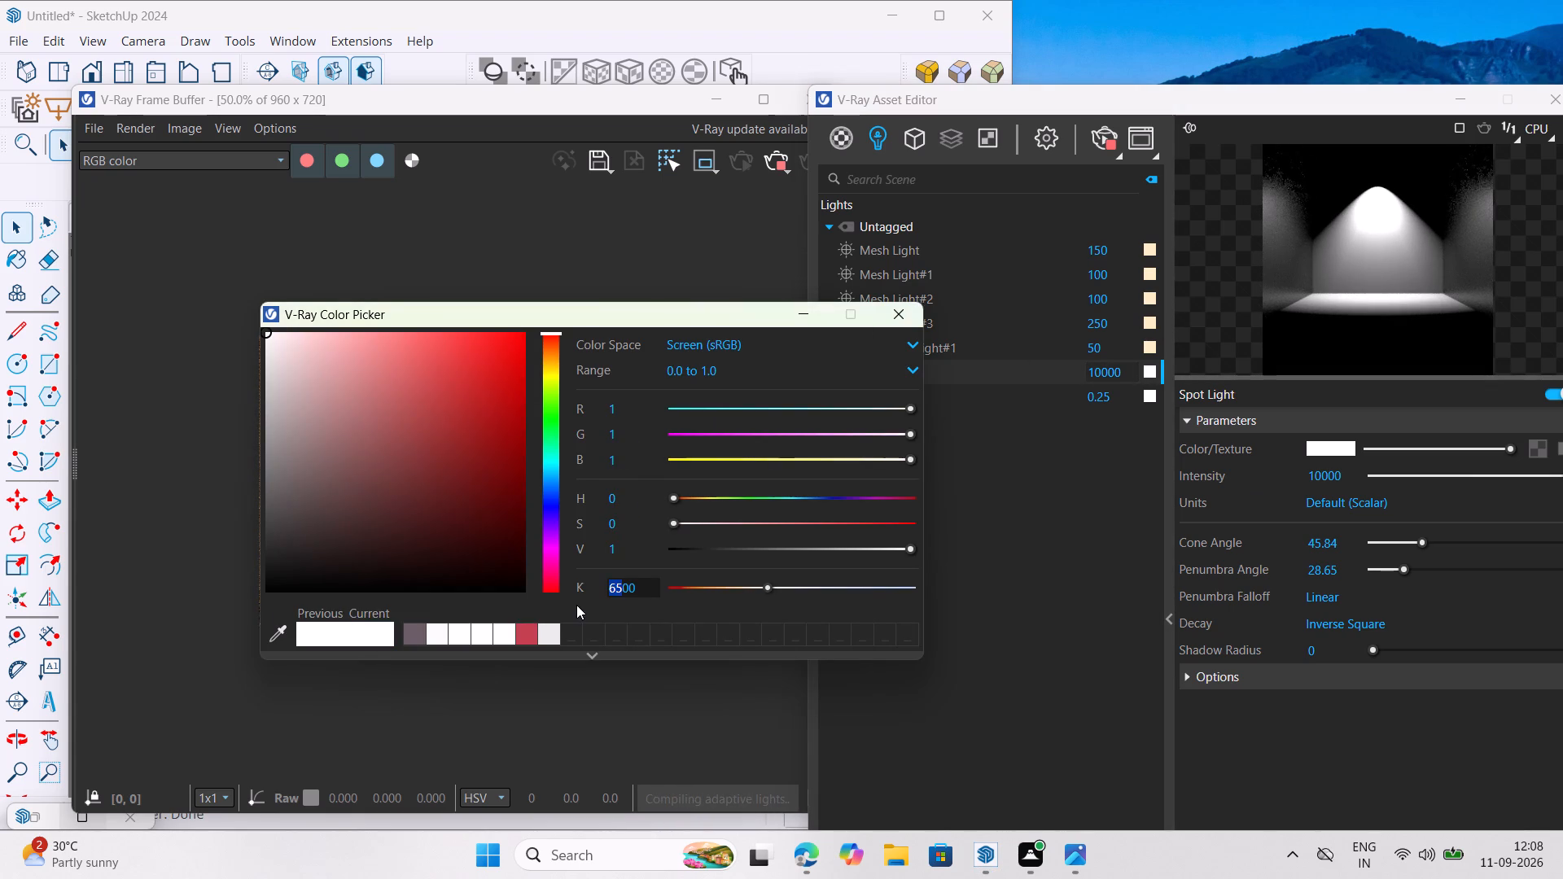
pyautogui.press('BackSpace')
pyautogui.write('45')
pyautogui.press('Return')
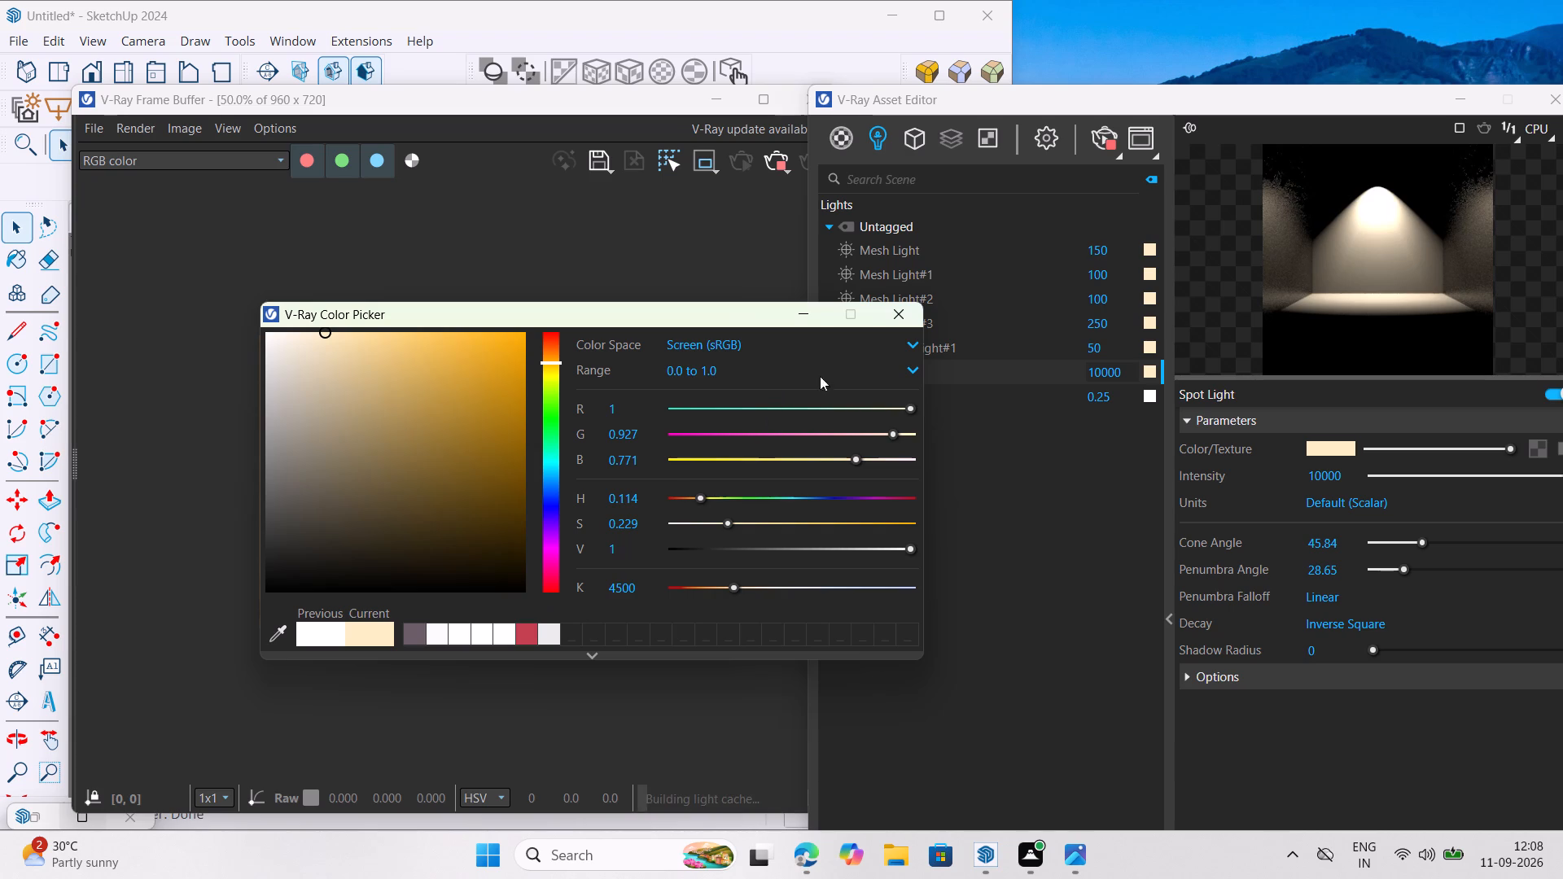
pyautogui.click(903, 312)
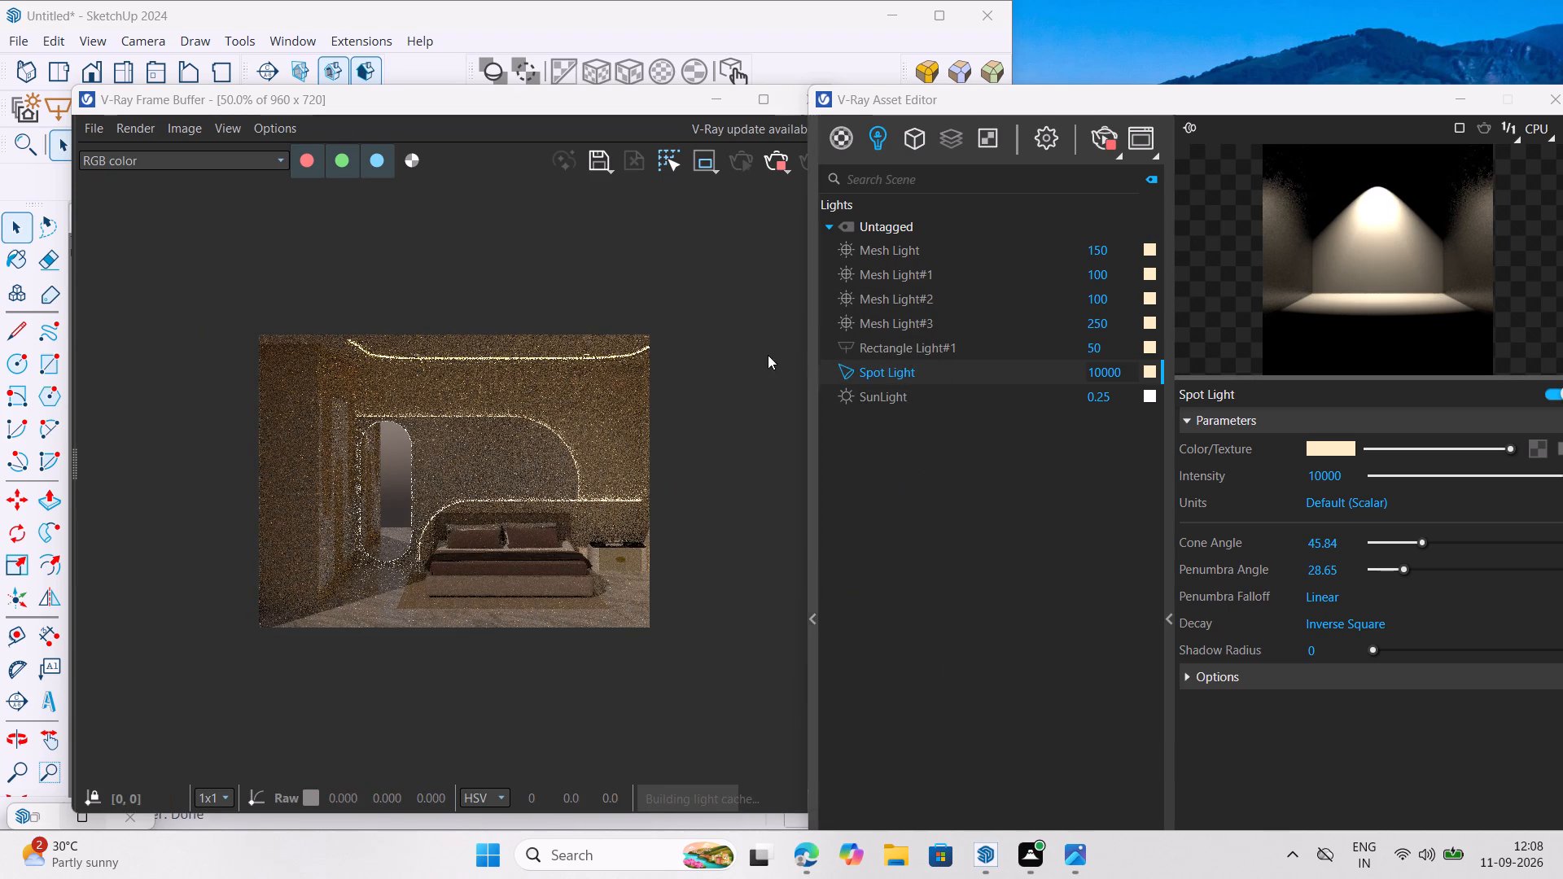
# Set the Spot Light's intensity to 100000 and dismiss the chat notification.
pyautogui.click(1127, 372)
pyautogui.press('0')
pyautogui.press('Return')
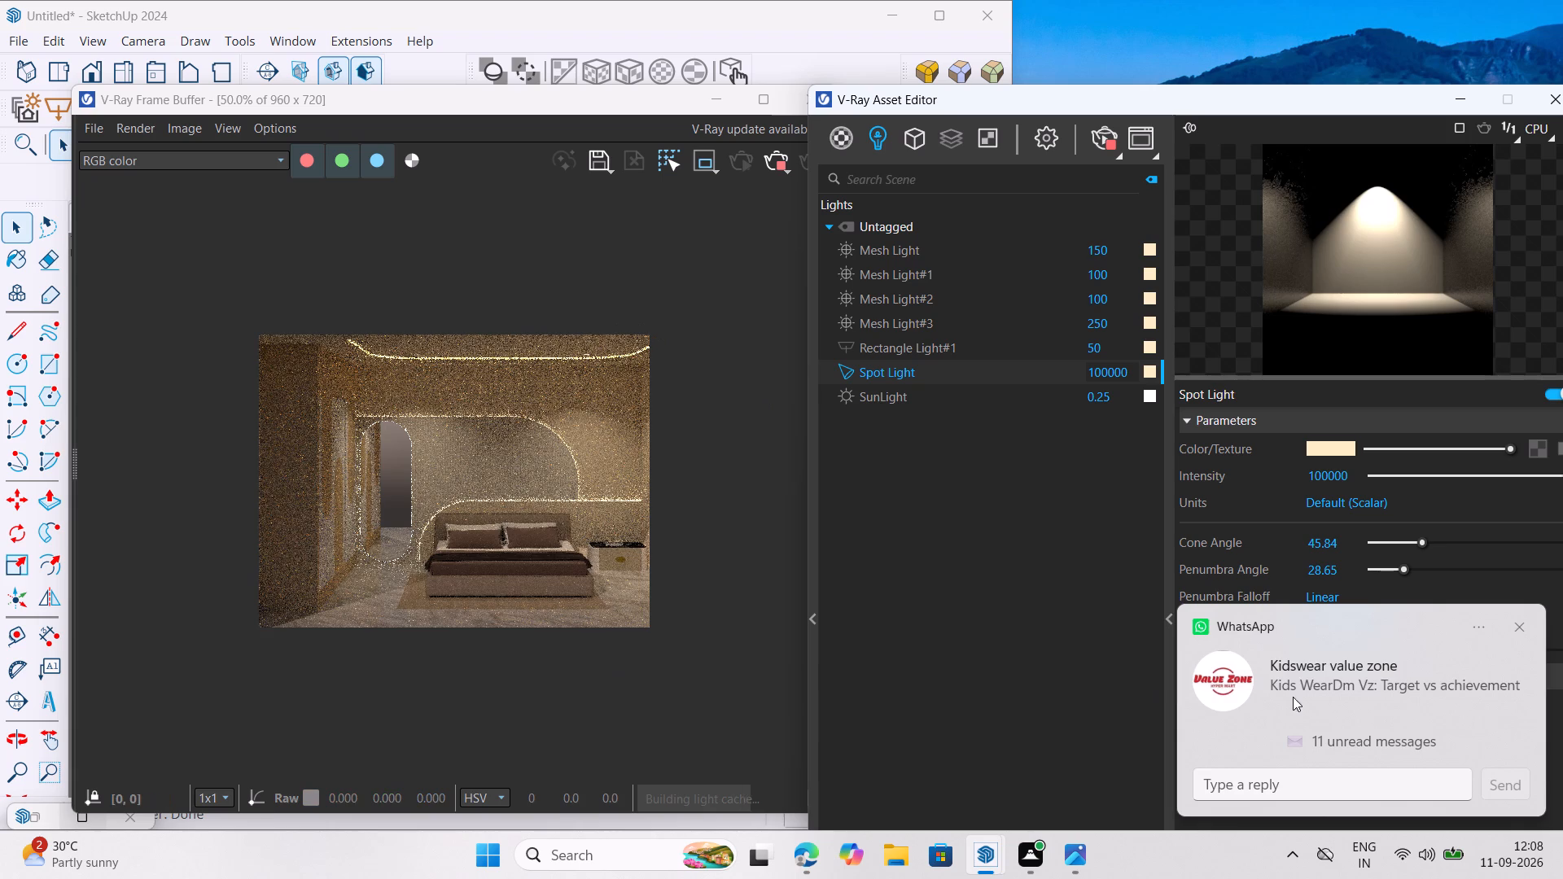
pyautogui.click(1517, 624)
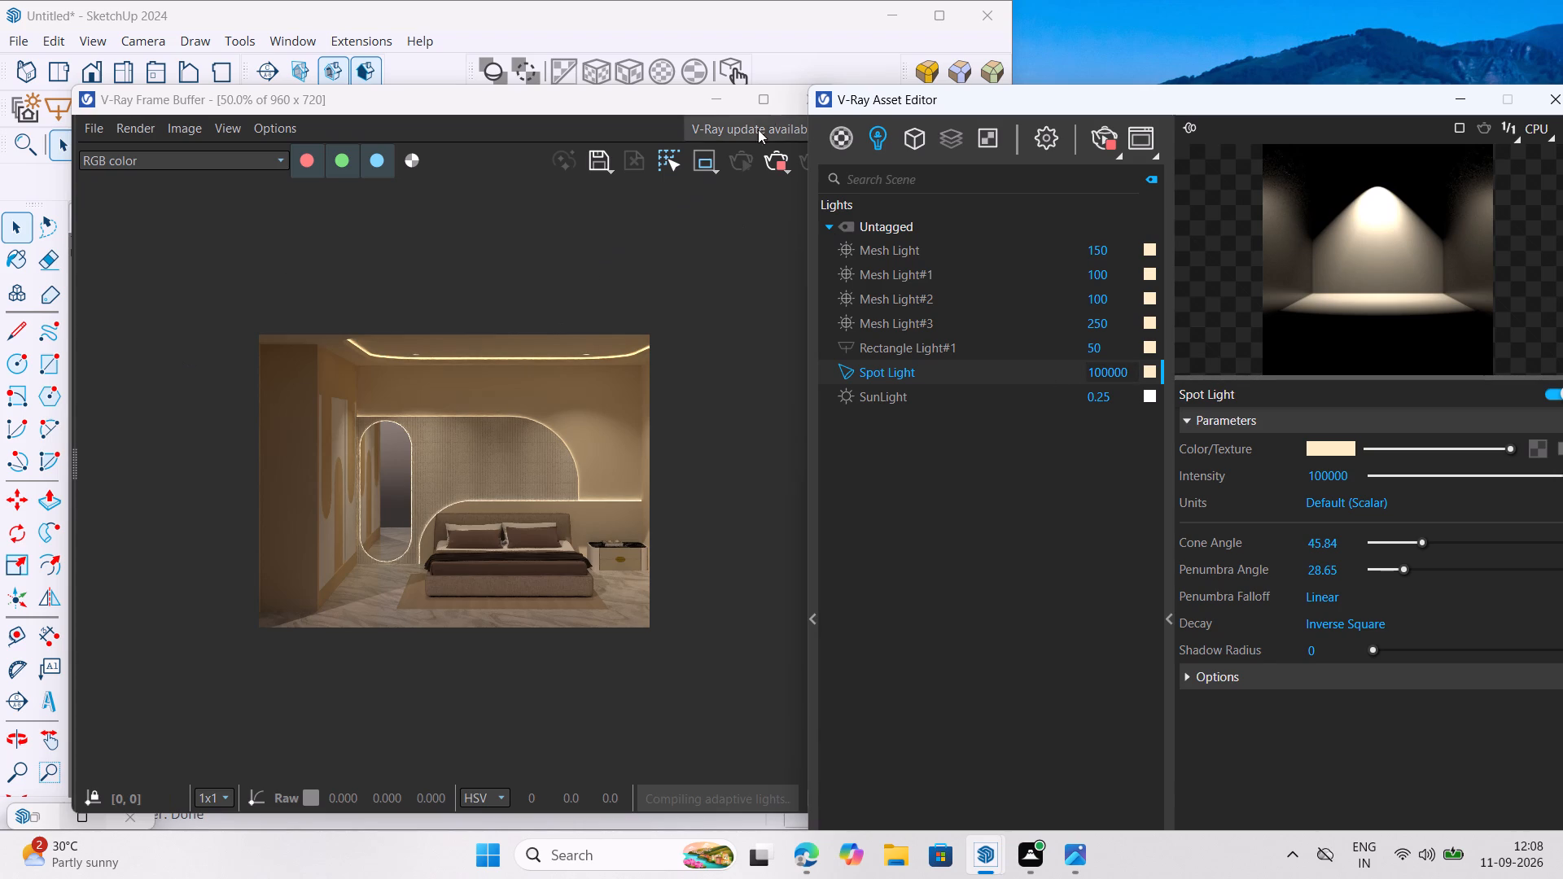
# Examine the spot light under the ceiling fixture up close in the model and in the live render.
pyautogui.moveTo(646, 102); pyautogui.dragTo(607, 794)
pyautogui.scroll(3, 486, 303)
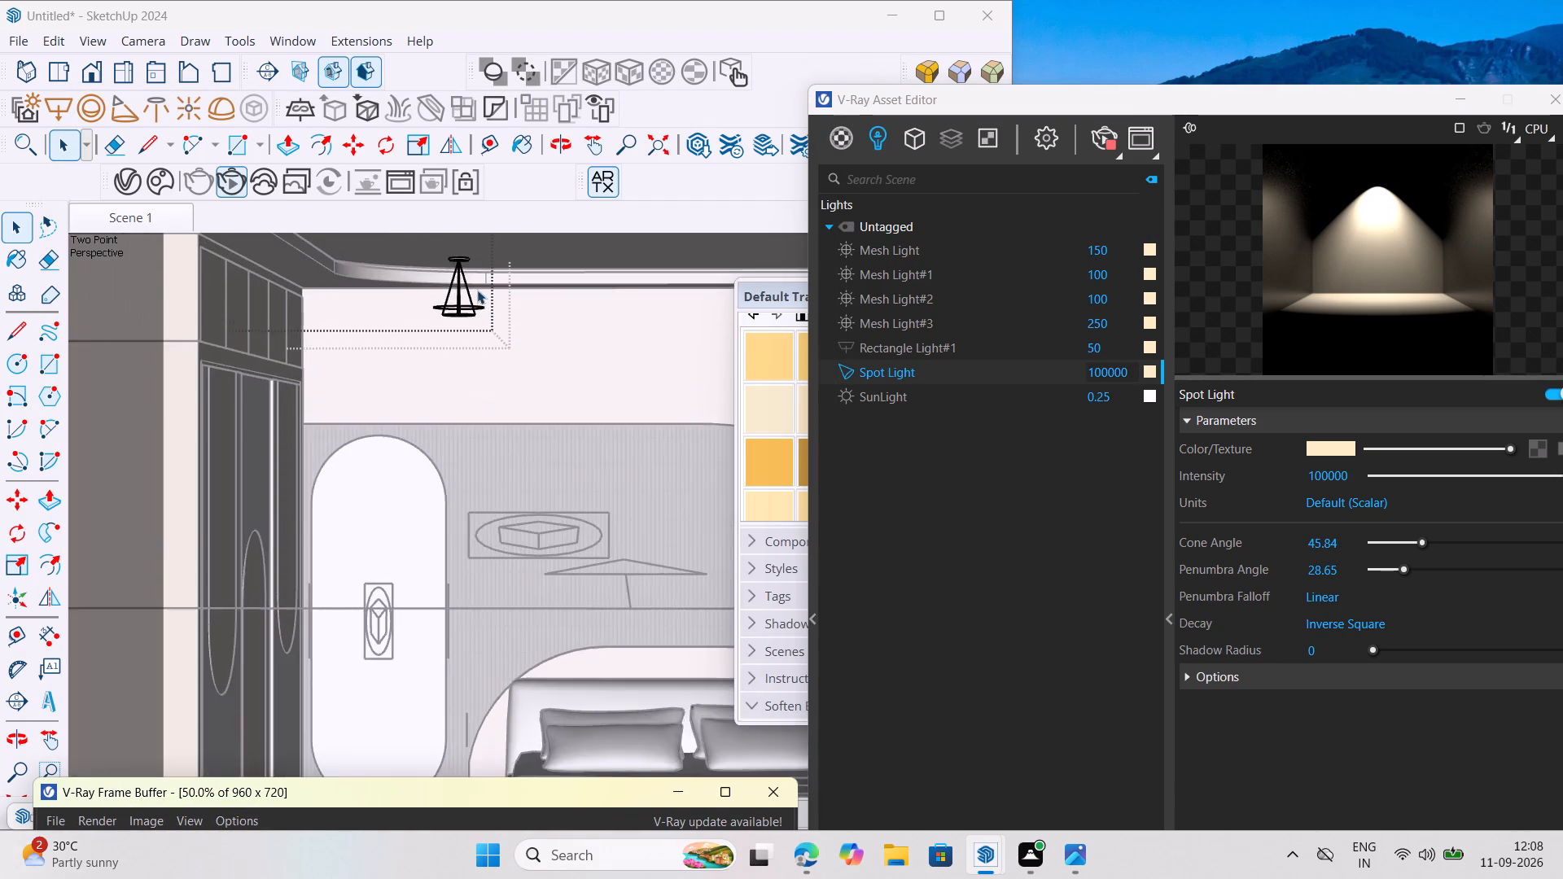
pyautogui.scroll(-4, 471, 332)
pyautogui.moveTo(474, 364); pyautogui.dragTo(467, 287, button='middle')
pyautogui.scroll(14, 470, 312)
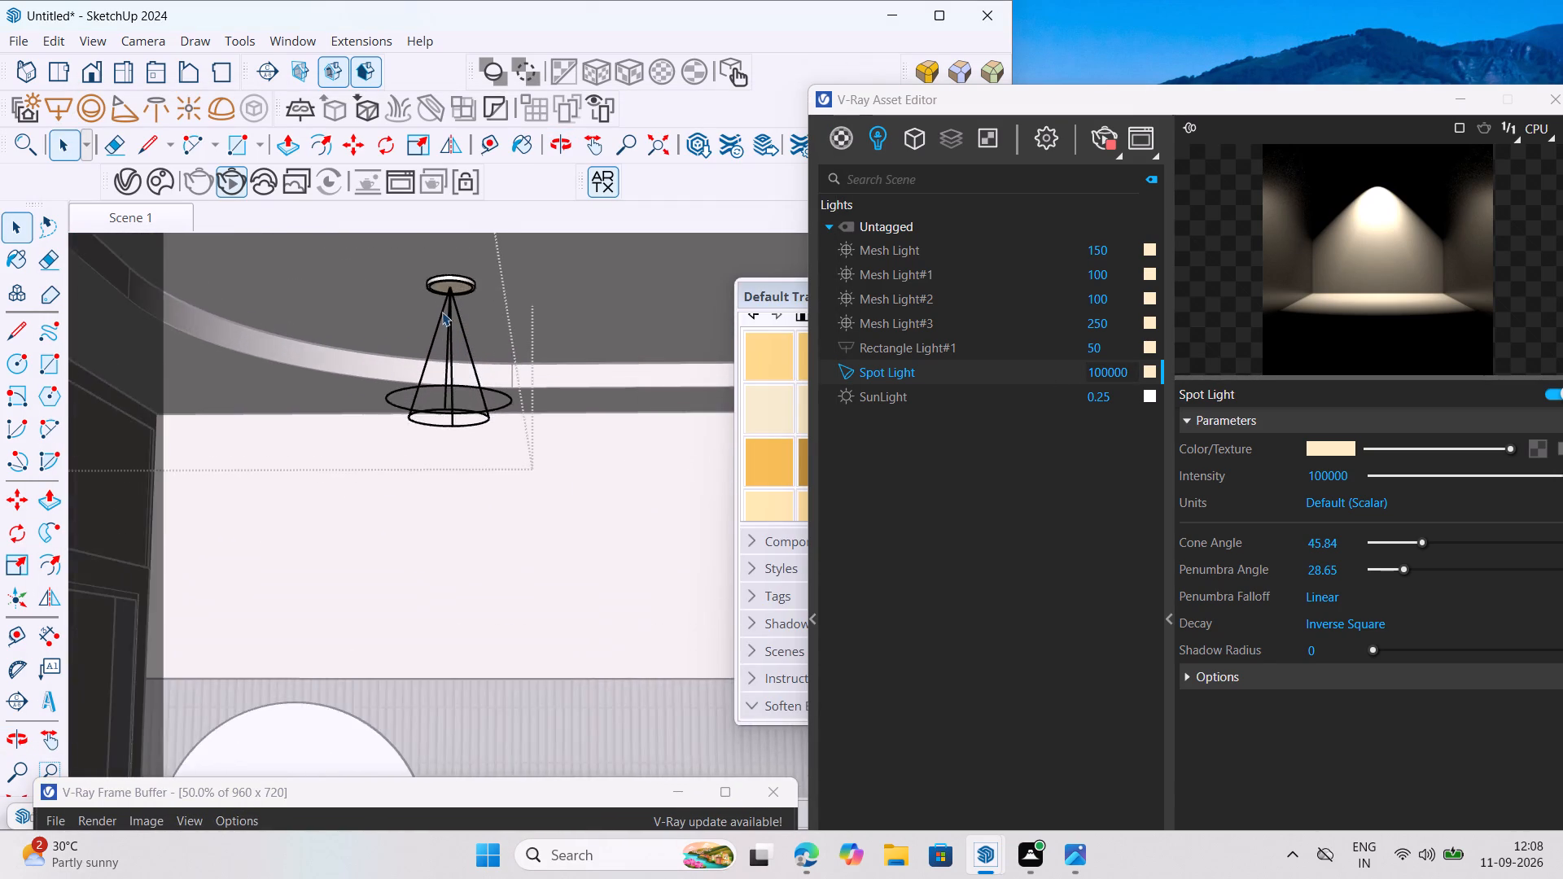
pyautogui.scroll(4, 442, 312)
pyautogui.scroll(-8, 461, 287)
pyautogui.scroll(-4, 497, 616)
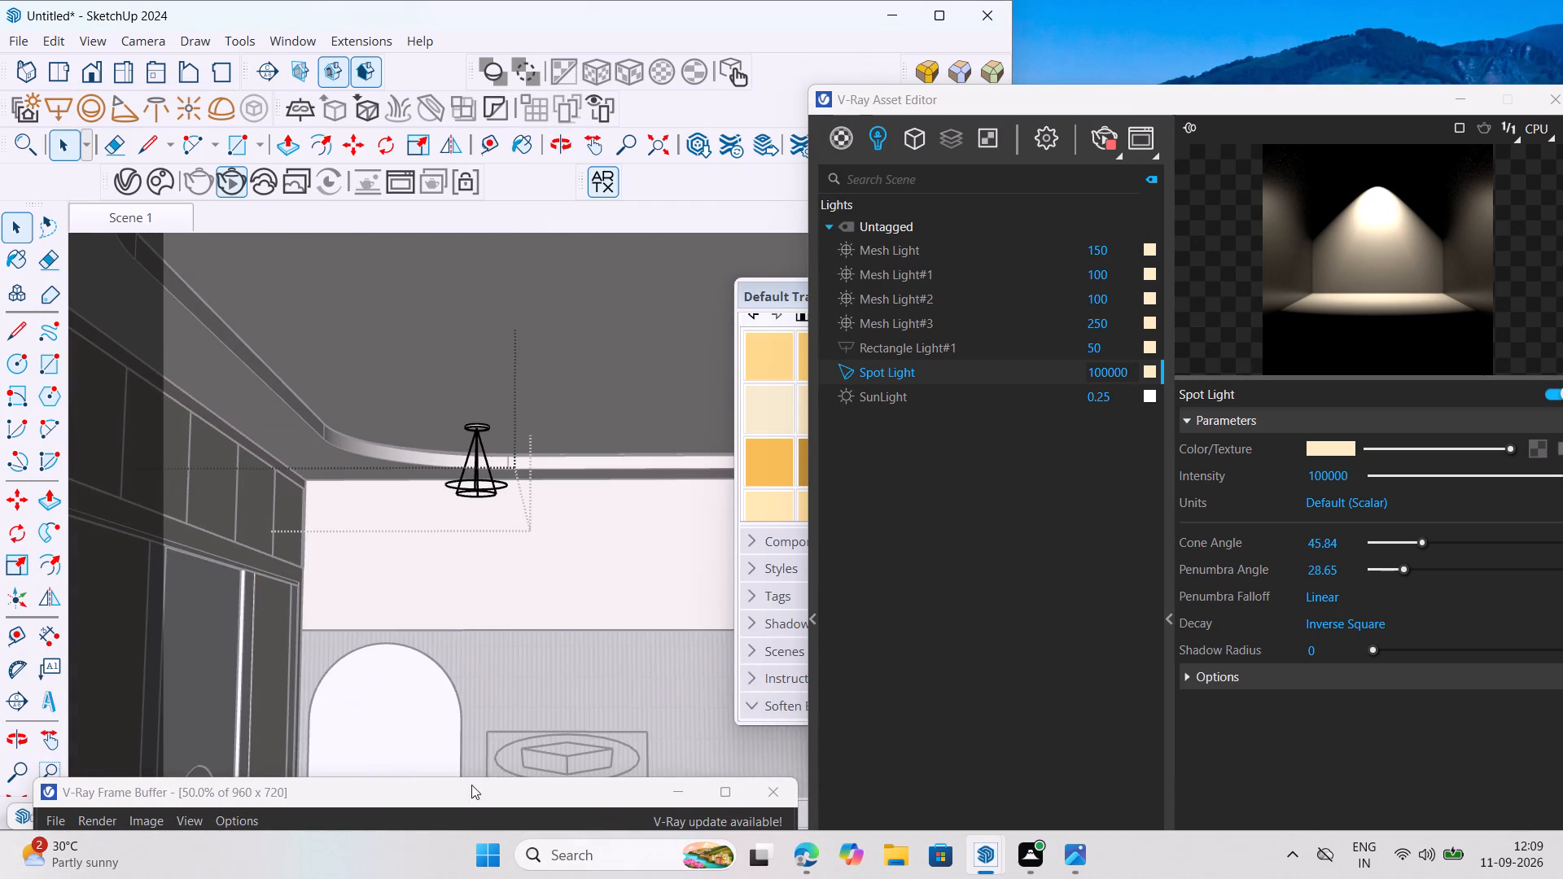
pyautogui.moveTo(473, 782); pyautogui.dragTo(481, 510)
pyautogui.moveTo(566, 136); pyautogui.dragTo(573, 125)
pyautogui.moveTo(508, 634); pyautogui.dragTo(624, 46)
pyautogui.scroll(-3, 571, 451)
pyautogui.scroll(3, 526, 495)
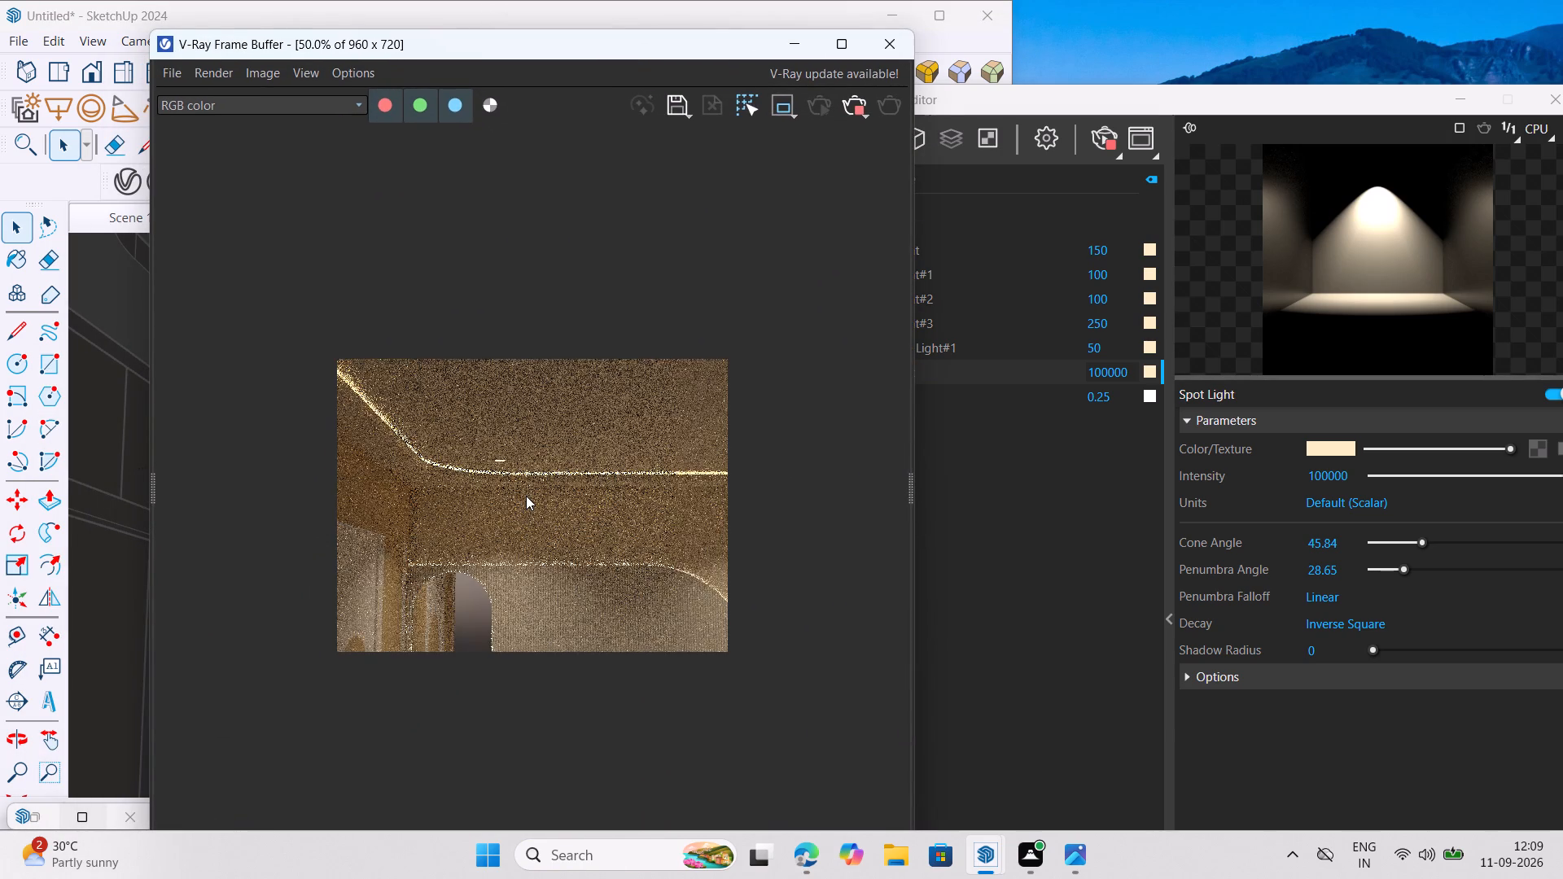
# Stop the interactive render and close both the V-Ray Frame Buffer and the Asset Editor.
pyautogui.click(858, 111)
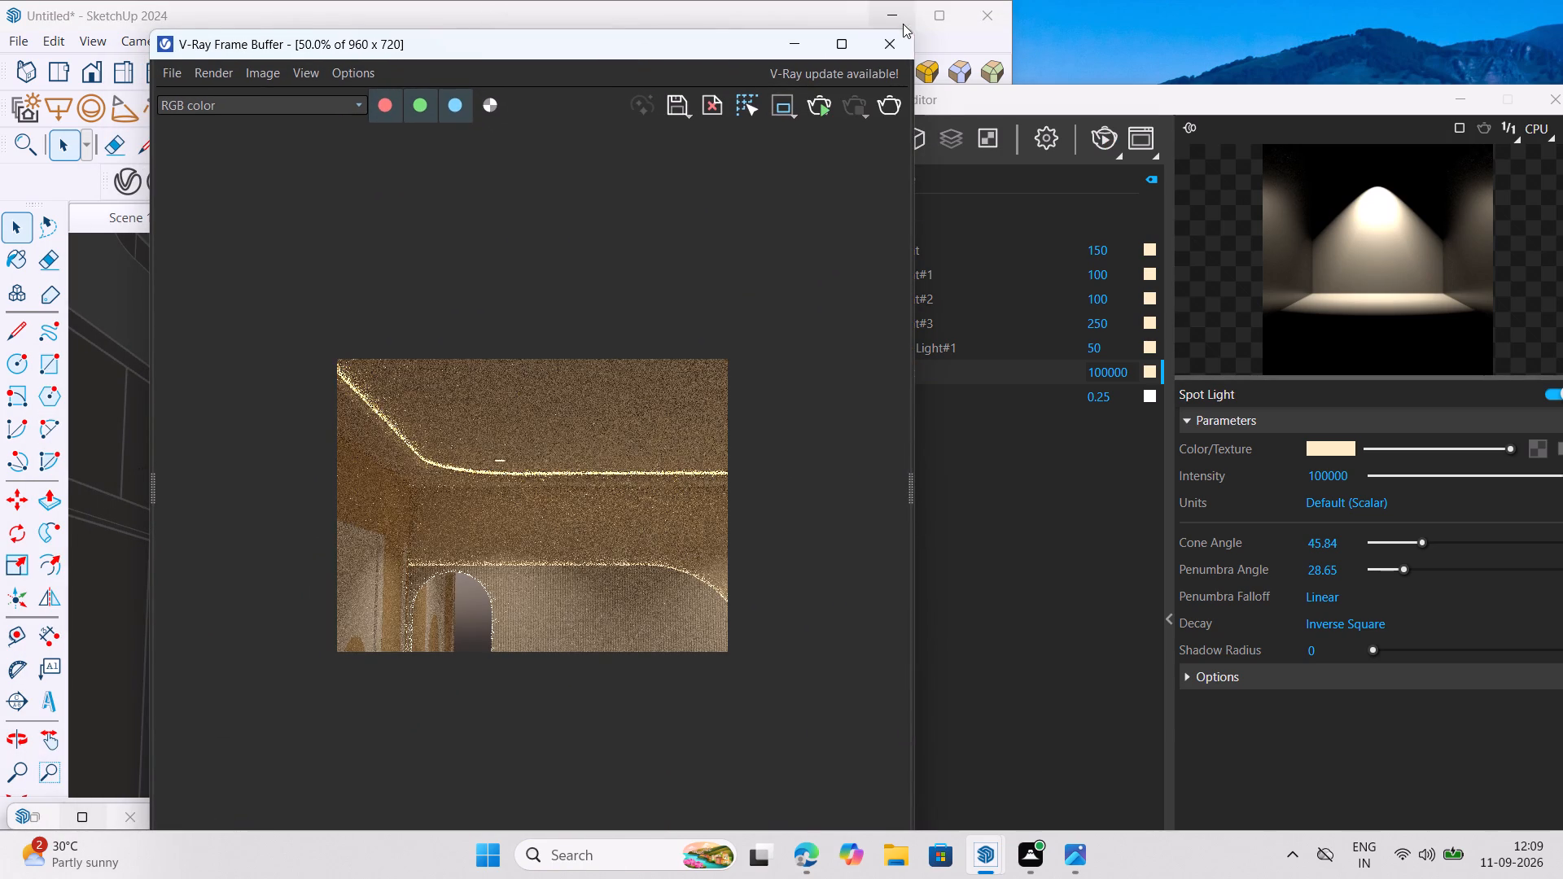
pyautogui.click(900, 33)
pyautogui.scroll(-5, 663, 378)
pyautogui.scroll(-5, 425, 378)
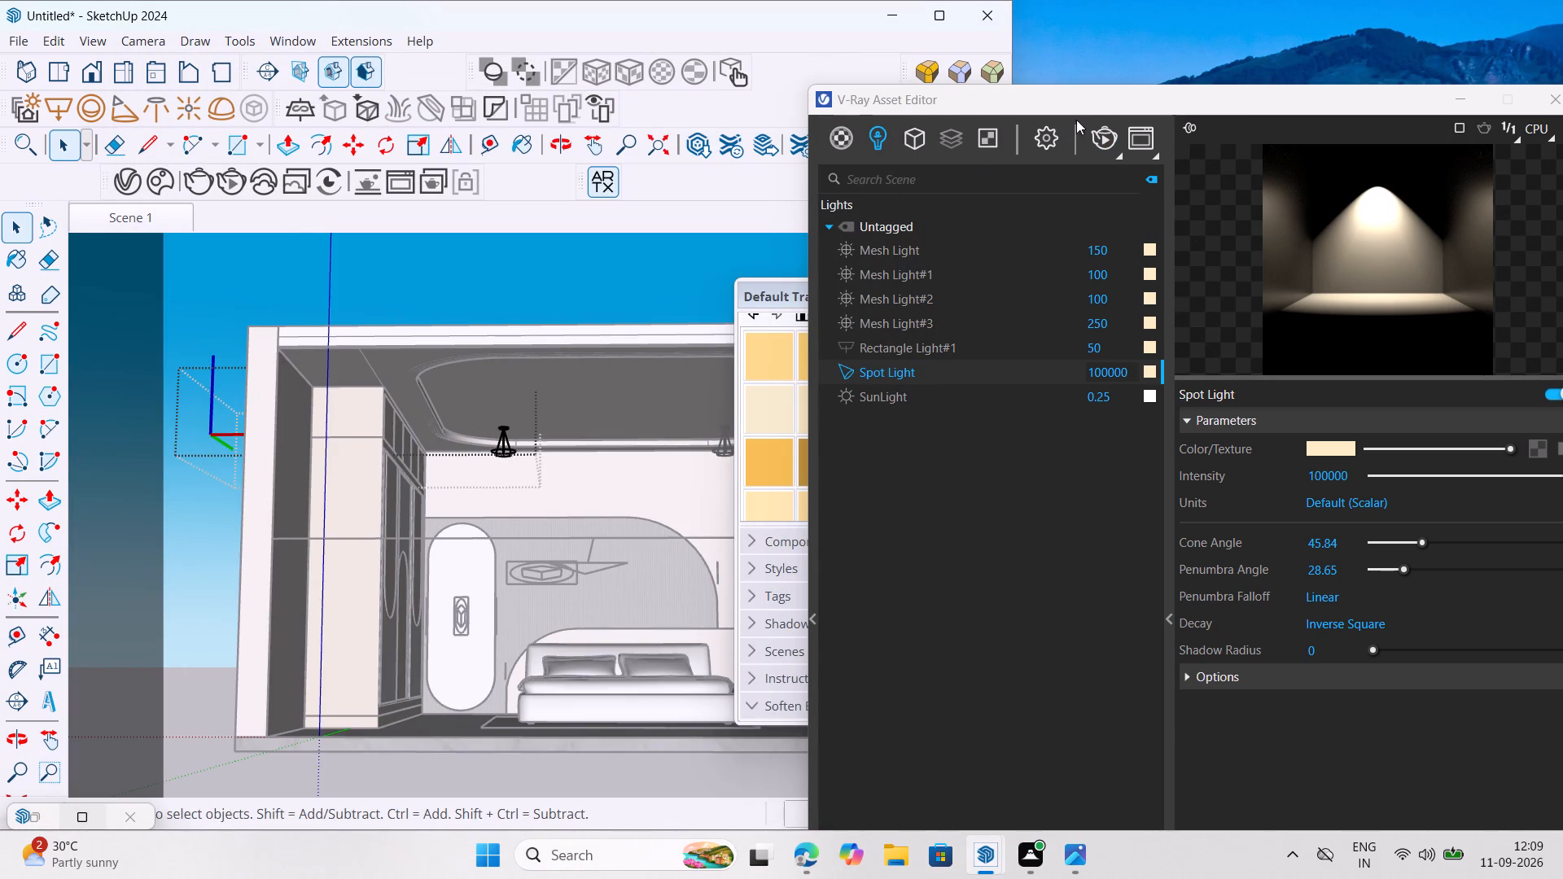
pyautogui.moveTo(1089, 100); pyautogui.dragTo(890, 99)
pyautogui.click(1355, 91)
pyautogui.scroll(-6, 530, 371)
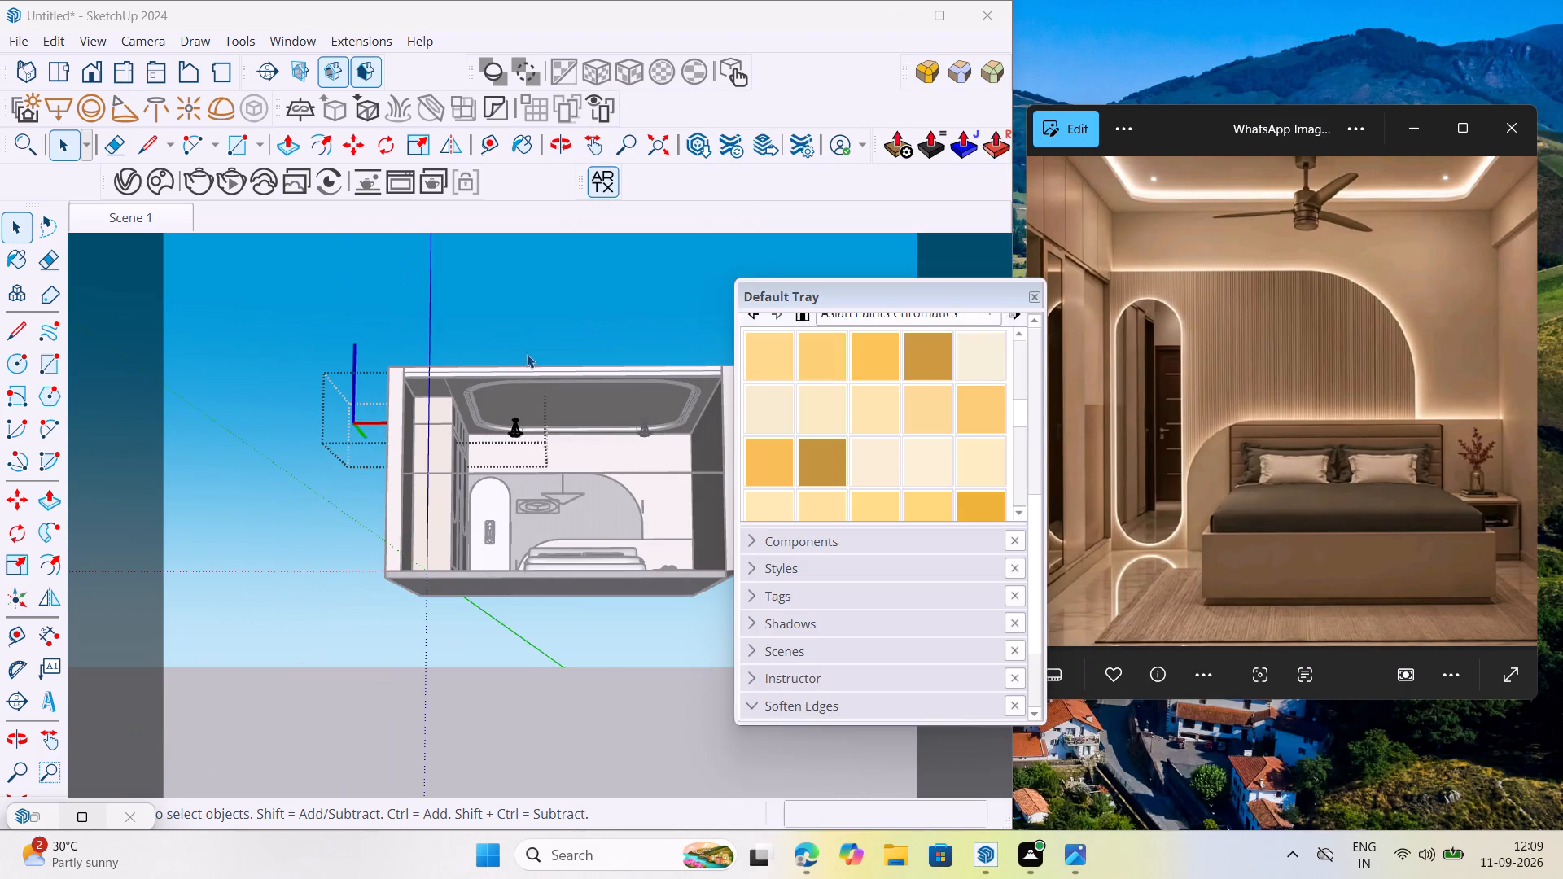
# Exit the remaining ceiling light component editing level back to the whole model.
pyautogui.rightClick(527, 339)
pyautogui.click(596, 347)
# Open the 3D Warehouse to look for further models for the bedroom.
pyautogui.scroll(-2, 389, 483)
pyautogui.moveTo(478, 515); pyautogui.dragTo(471, 534, button='middle')
pyautogui.scroll(5, 562, 403)
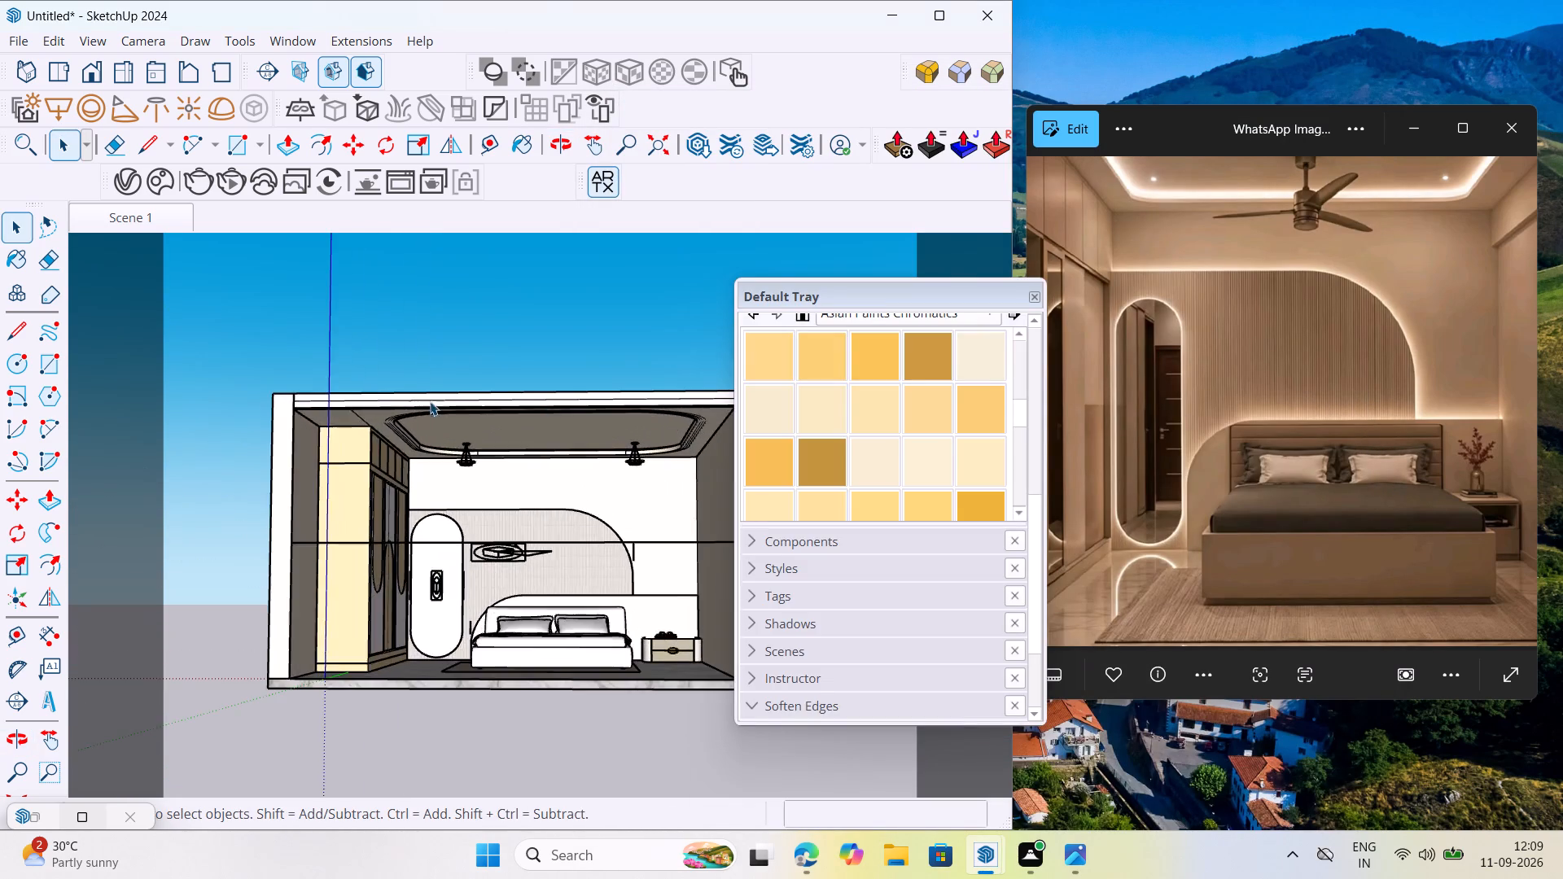
pyautogui.scroll(-3, 418, 514)
pyautogui.moveTo(470, 563); pyautogui.dragTo(470, 616, button='middle')
pyautogui.scroll(5, 466, 613)
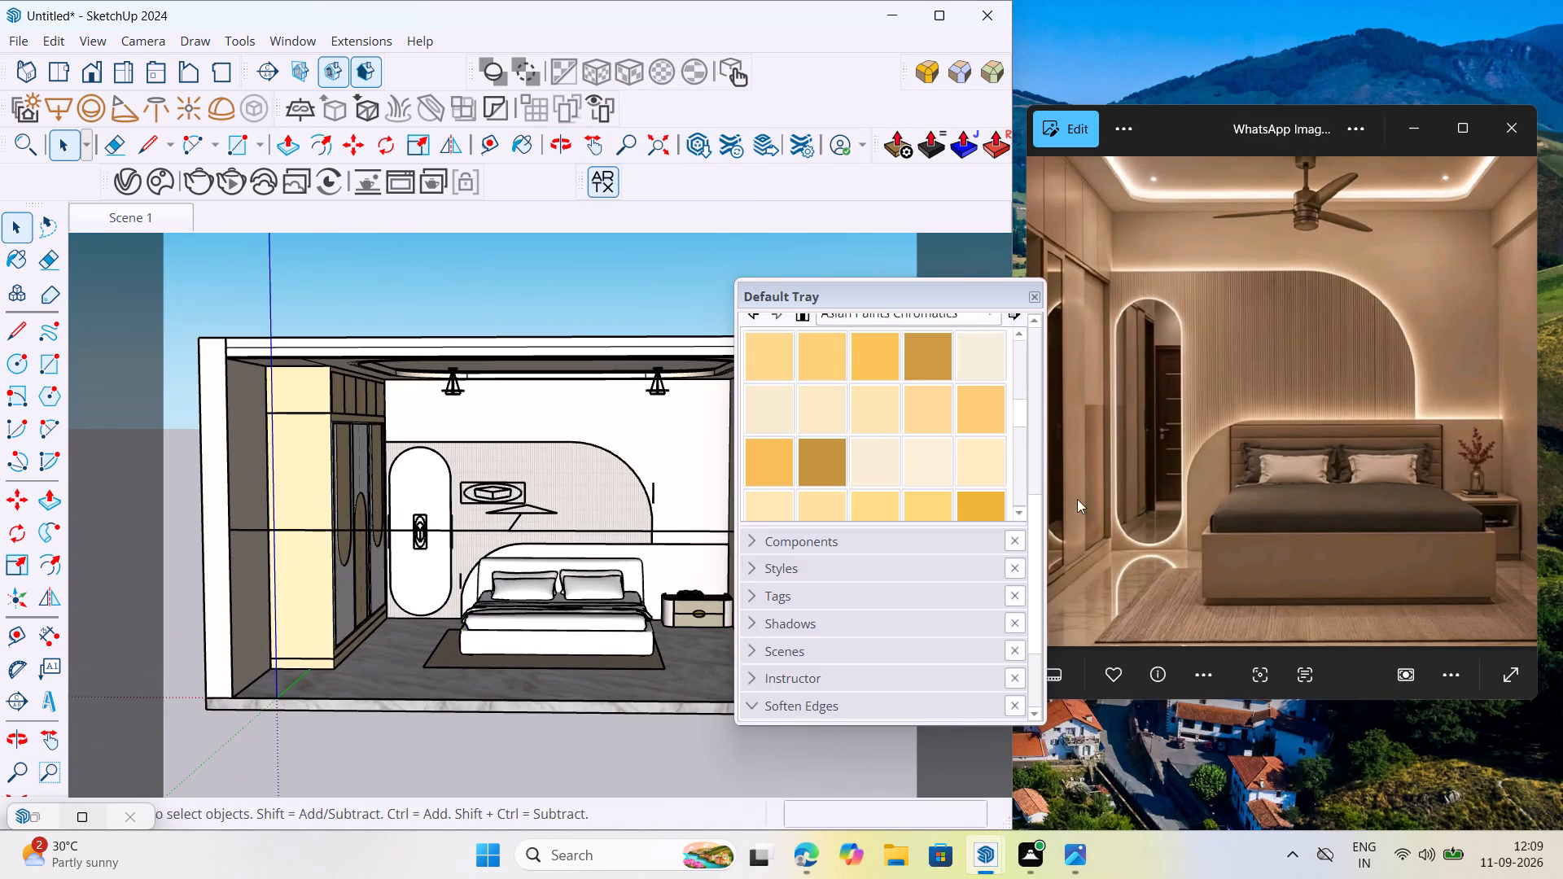
pyautogui.scroll(-6, 1241, 423)
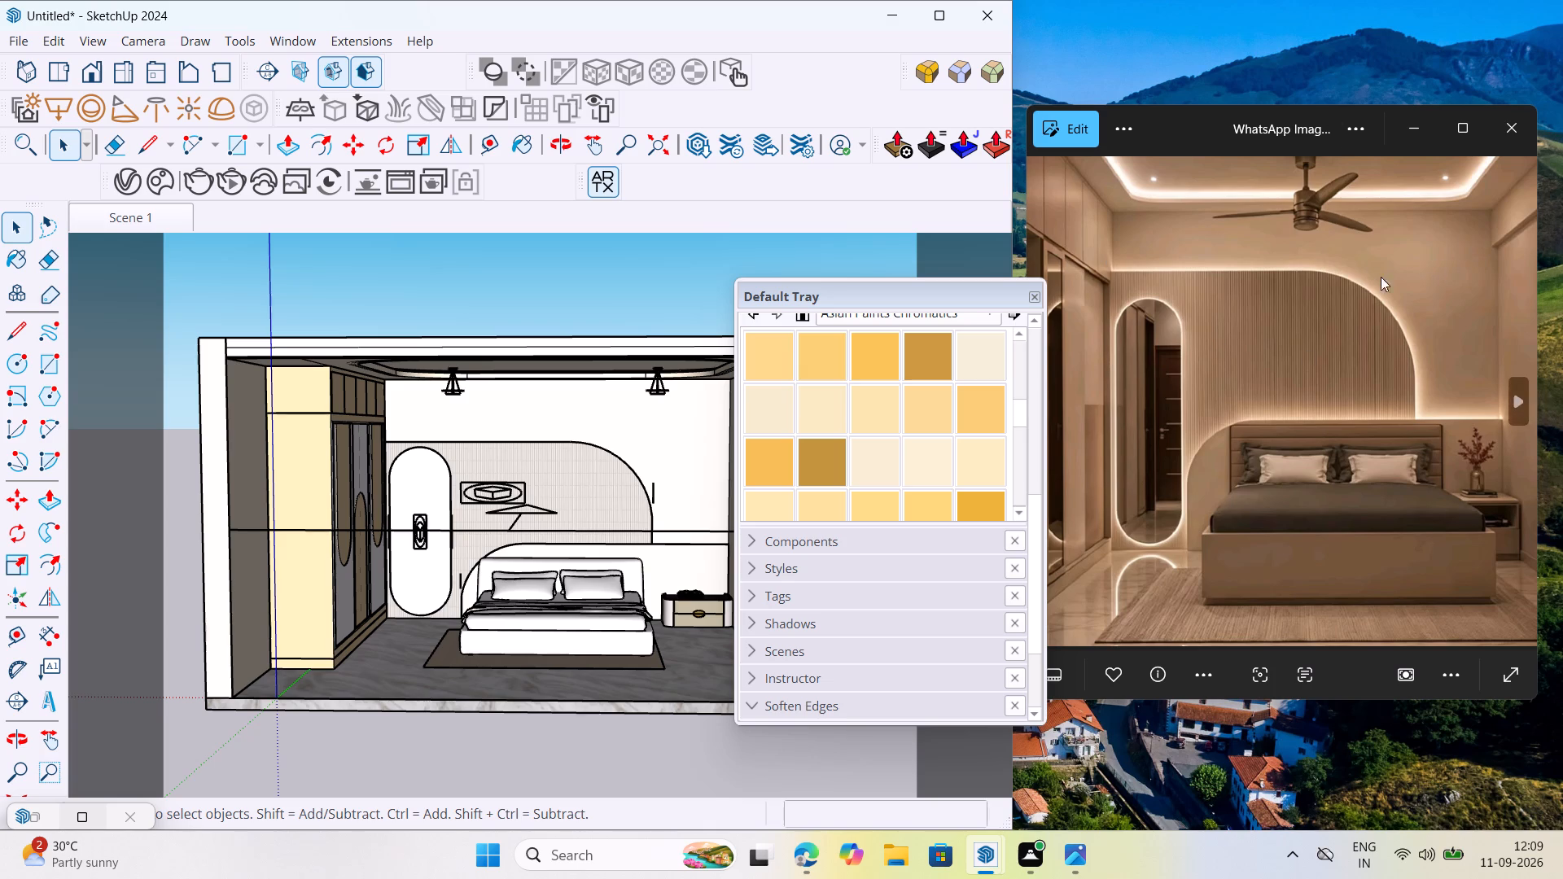
pyautogui.click(274, 34)
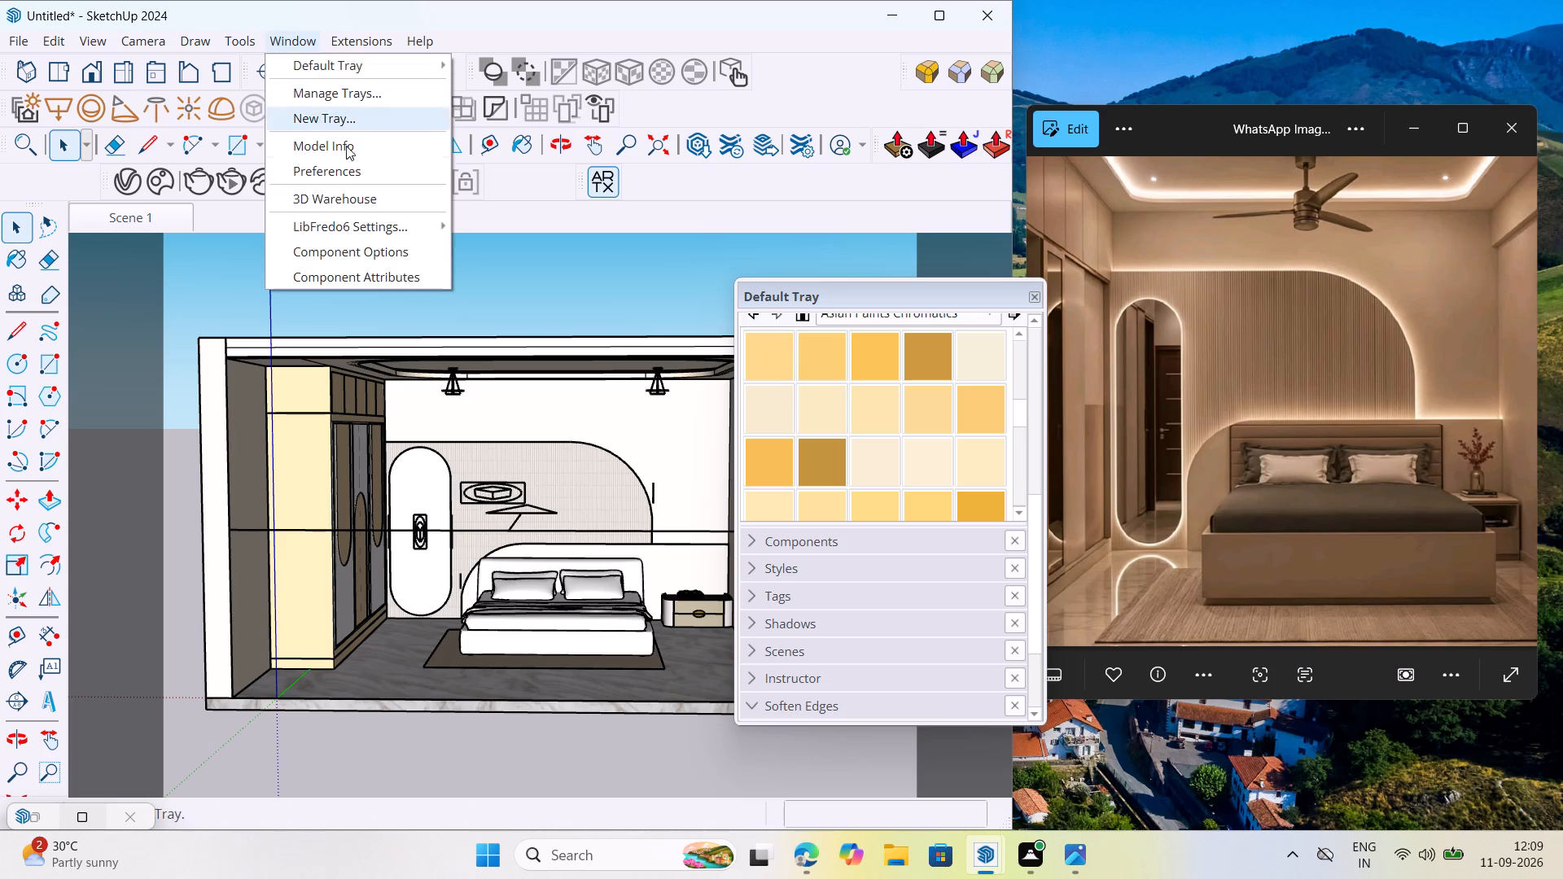
pyautogui.click(369, 190)
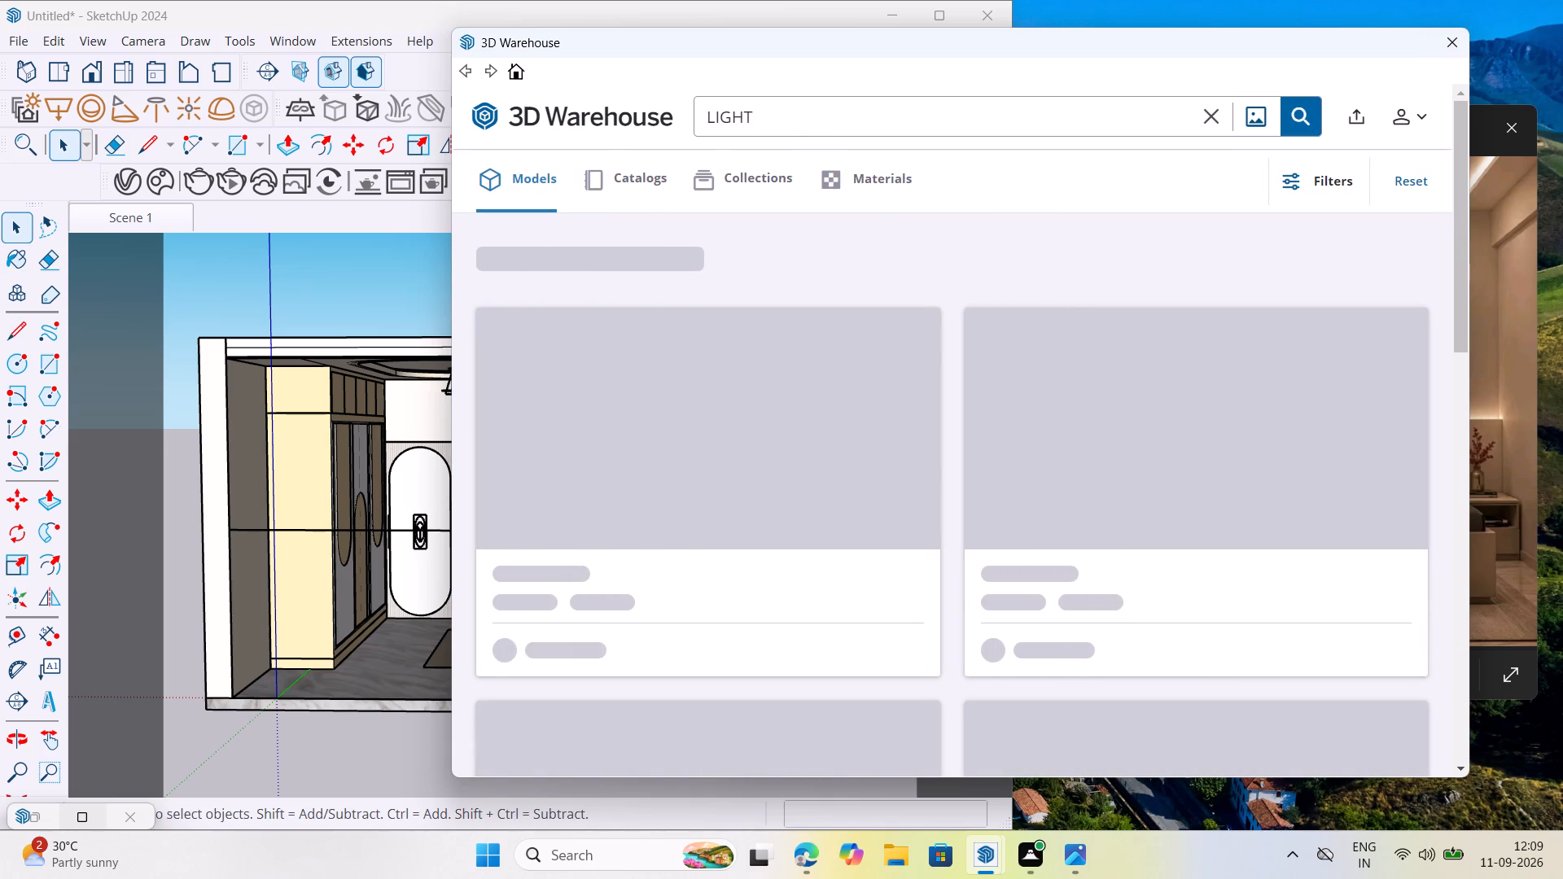
# Search the 3D Warehouse for FAN and load the four-blade ceiling fan with dark red blades directly into the model.
pyautogui.moveTo(815, 130); pyautogui.dragTo(481, 177)
pyautogui.press('BackSpace')
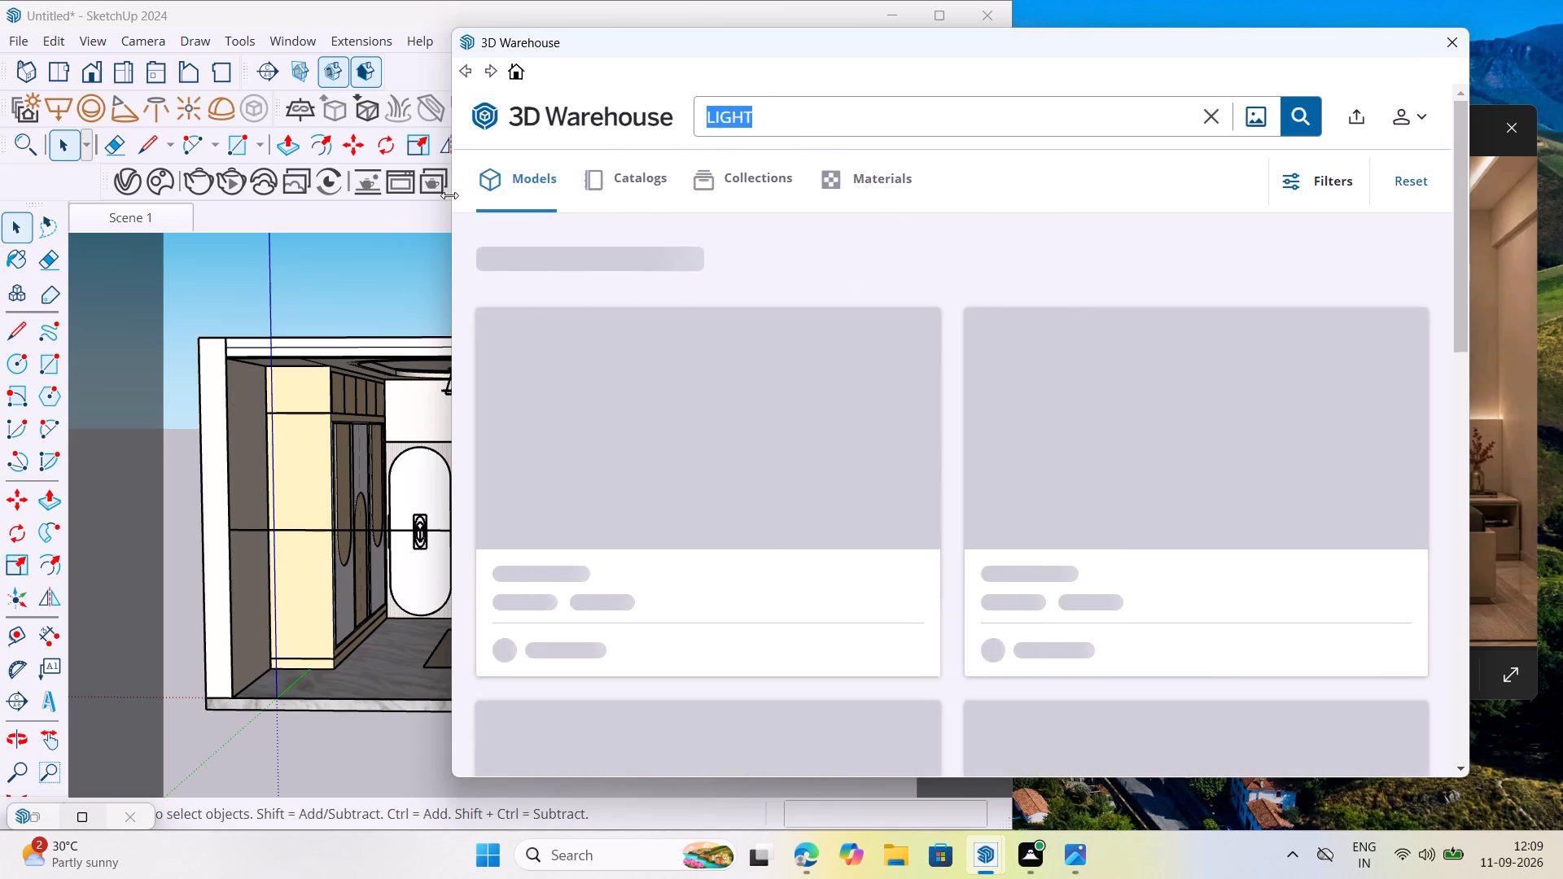
pyautogui.write('FAN')
pyautogui.press('Return')
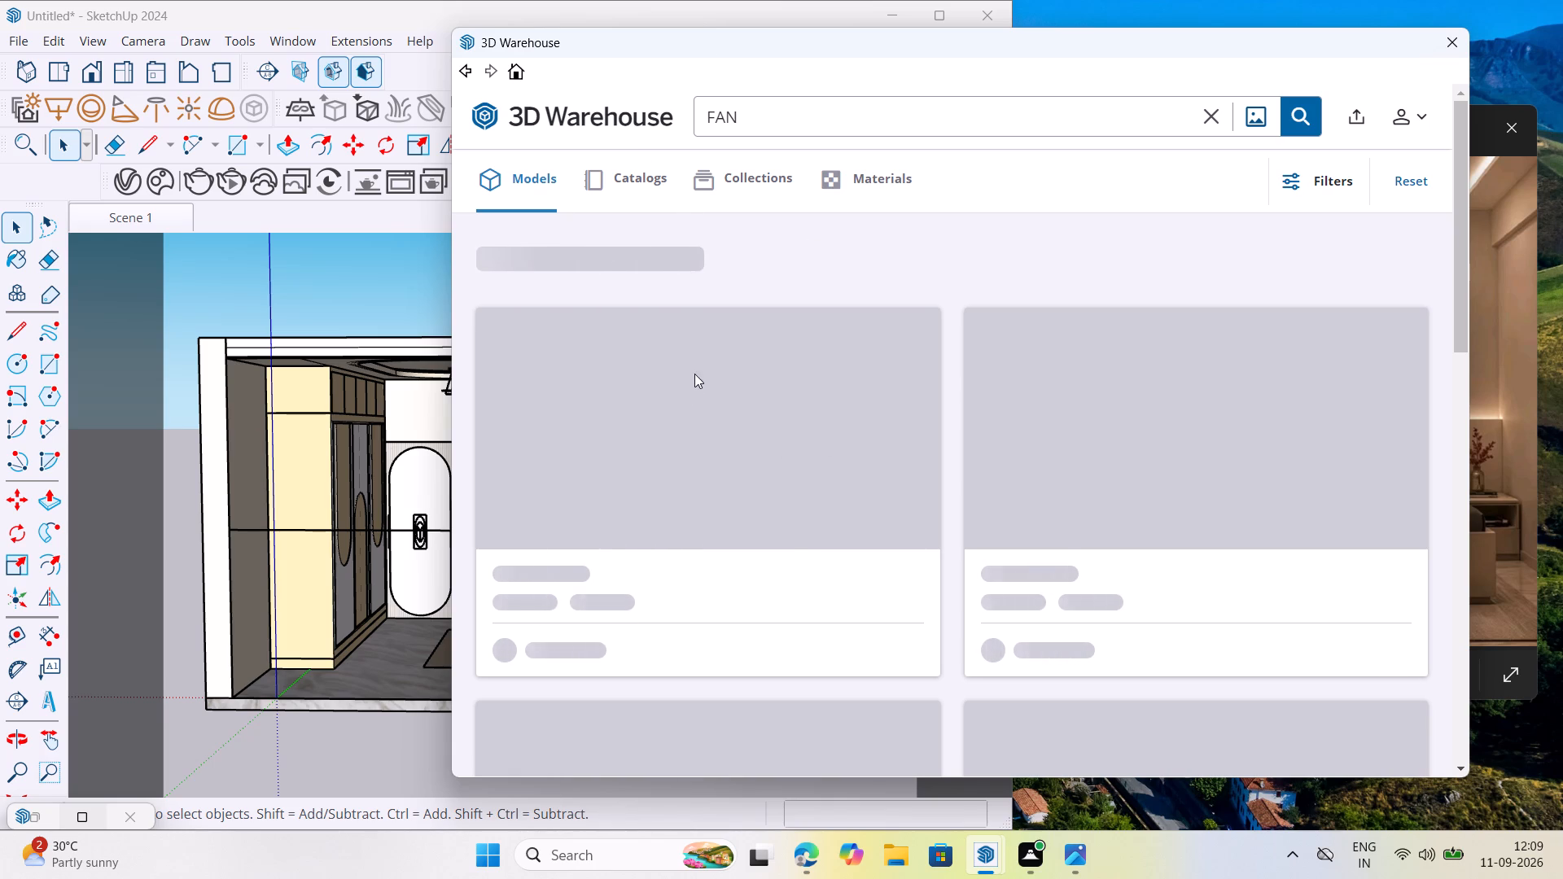
pyautogui.scroll(-7, 919, 428)
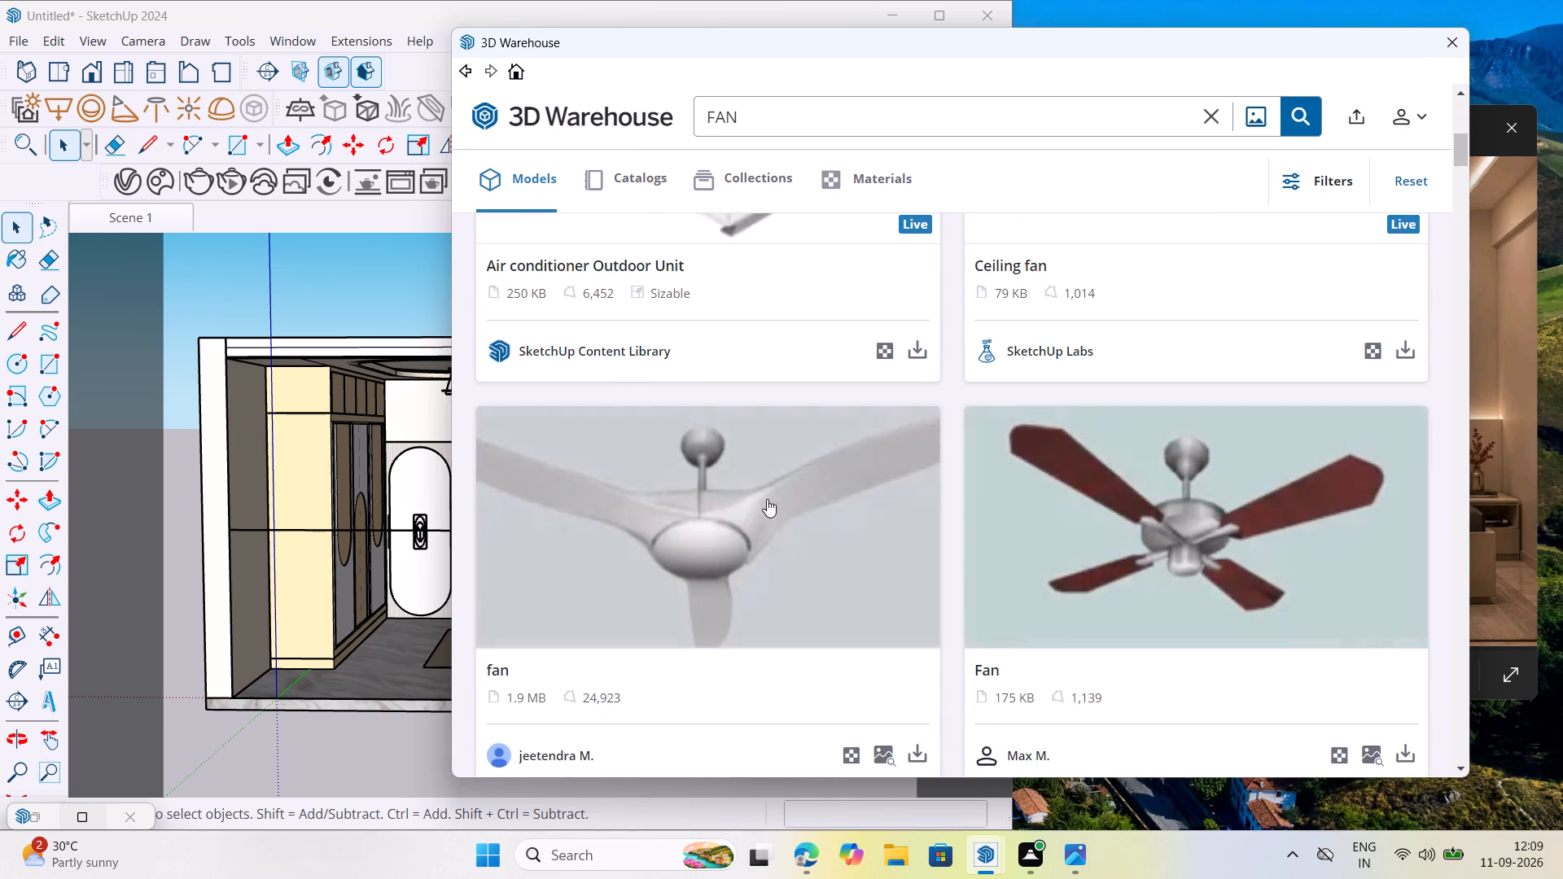
pyautogui.scroll(3, 781, 501)
pyautogui.scroll(-2, 650, 460)
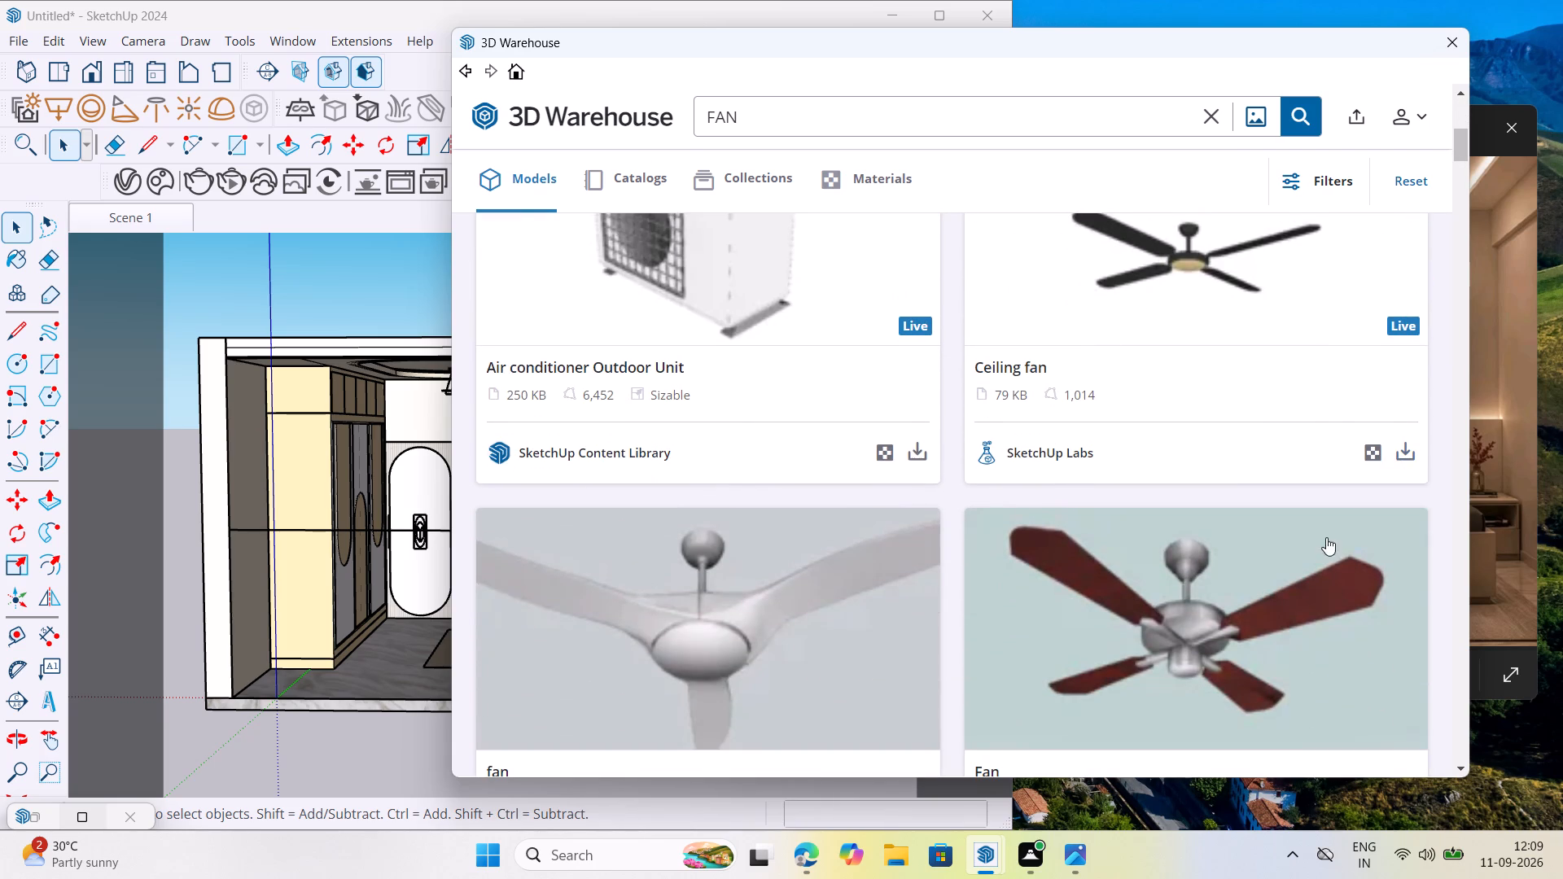
pyautogui.scroll(-3, 1101, 625)
pyautogui.click(1402, 554)
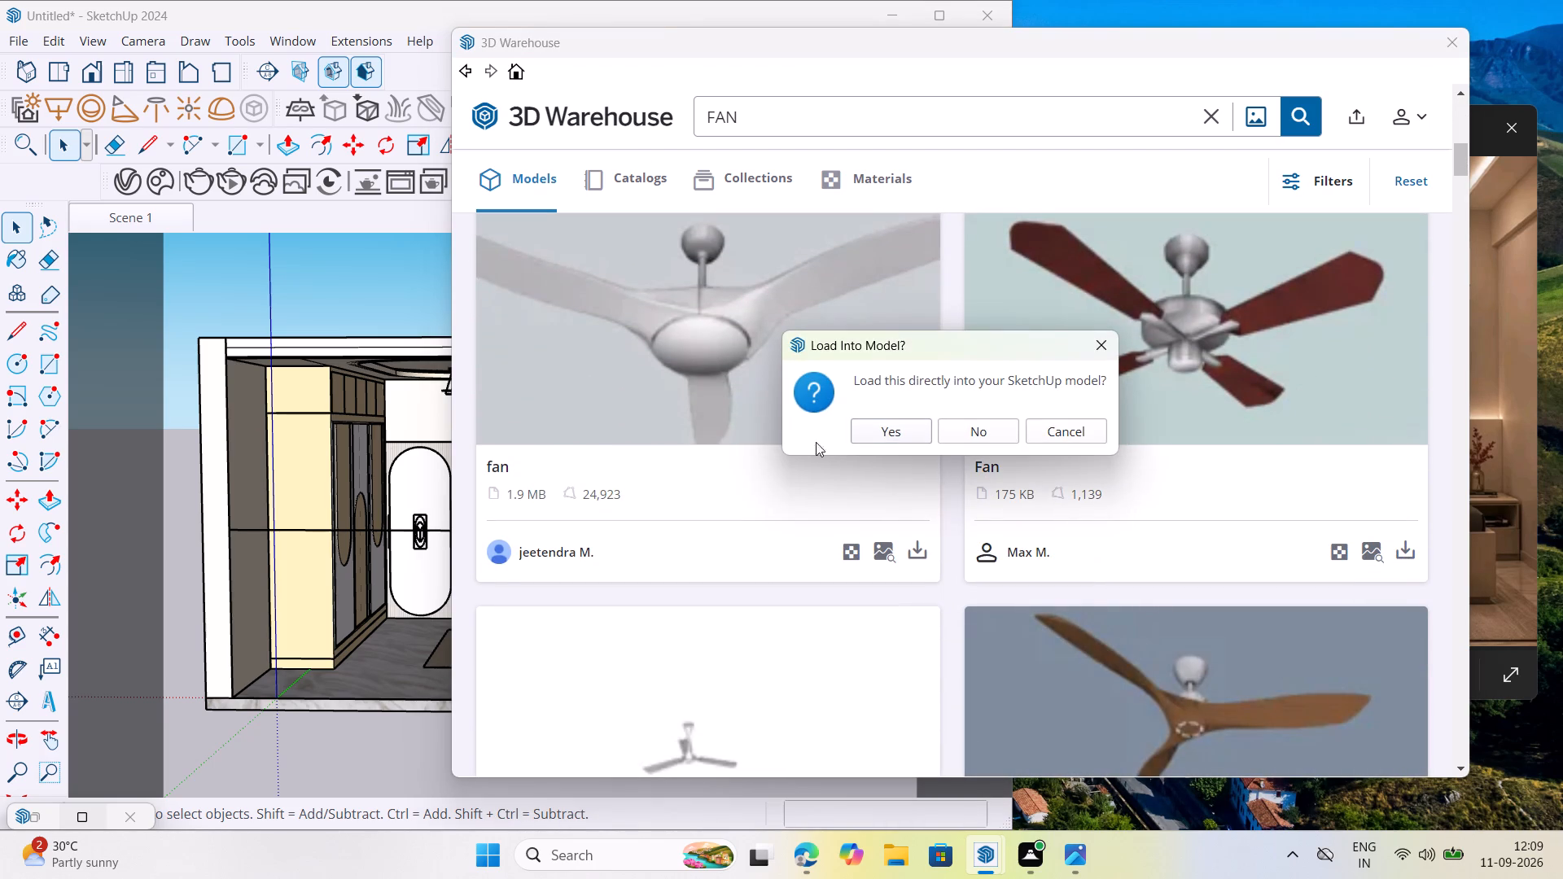
pyautogui.click(887, 433)
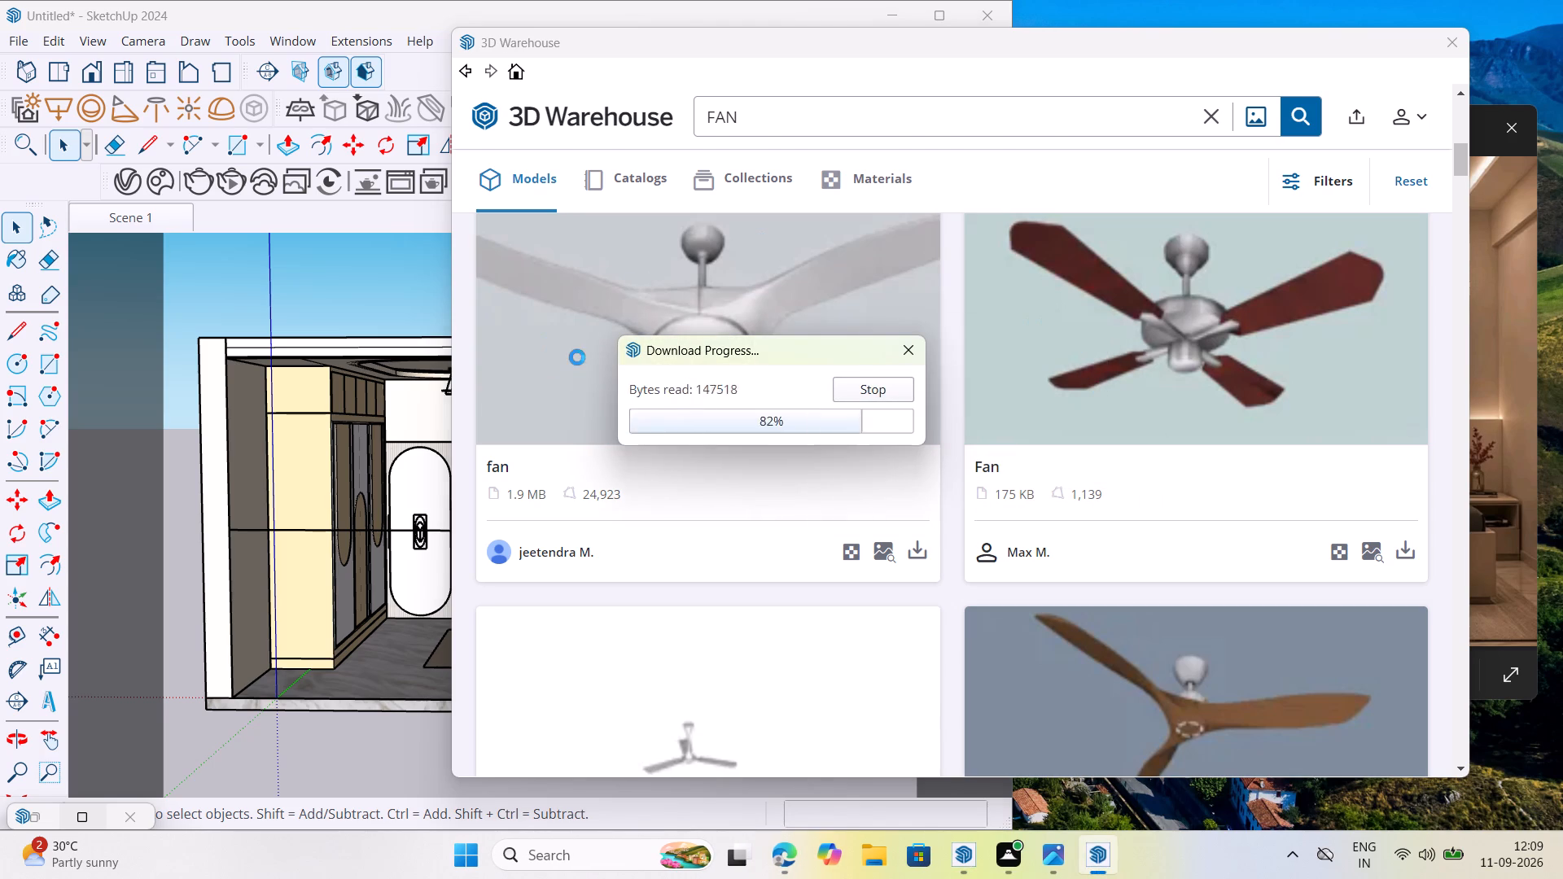
# Place the loaded ceiling fan on the open ground beside the bedroom.
pyautogui.moveTo(532, 474); pyautogui.dragTo(555, 388, button='middle')
pyautogui.scroll(-7, 483, 470)
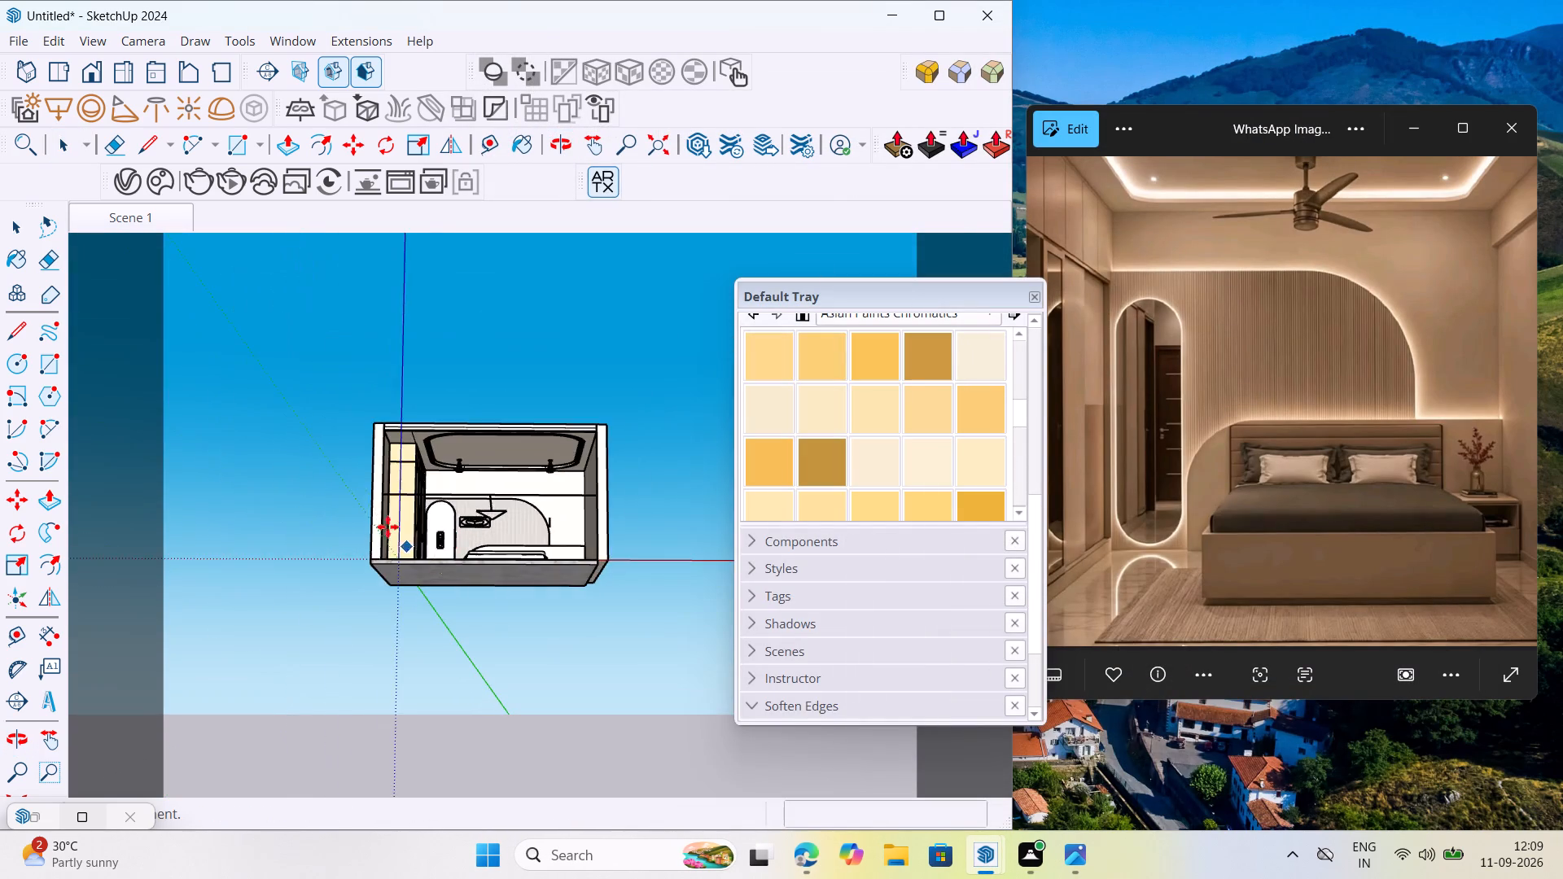
pyautogui.scroll(-8, 387, 527)
pyautogui.moveTo(493, 601); pyautogui.dragTo(479, 775, button='middle')
pyautogui.scroll(6, 557, 636)
pyautogui.scroll(6, 546, 549)
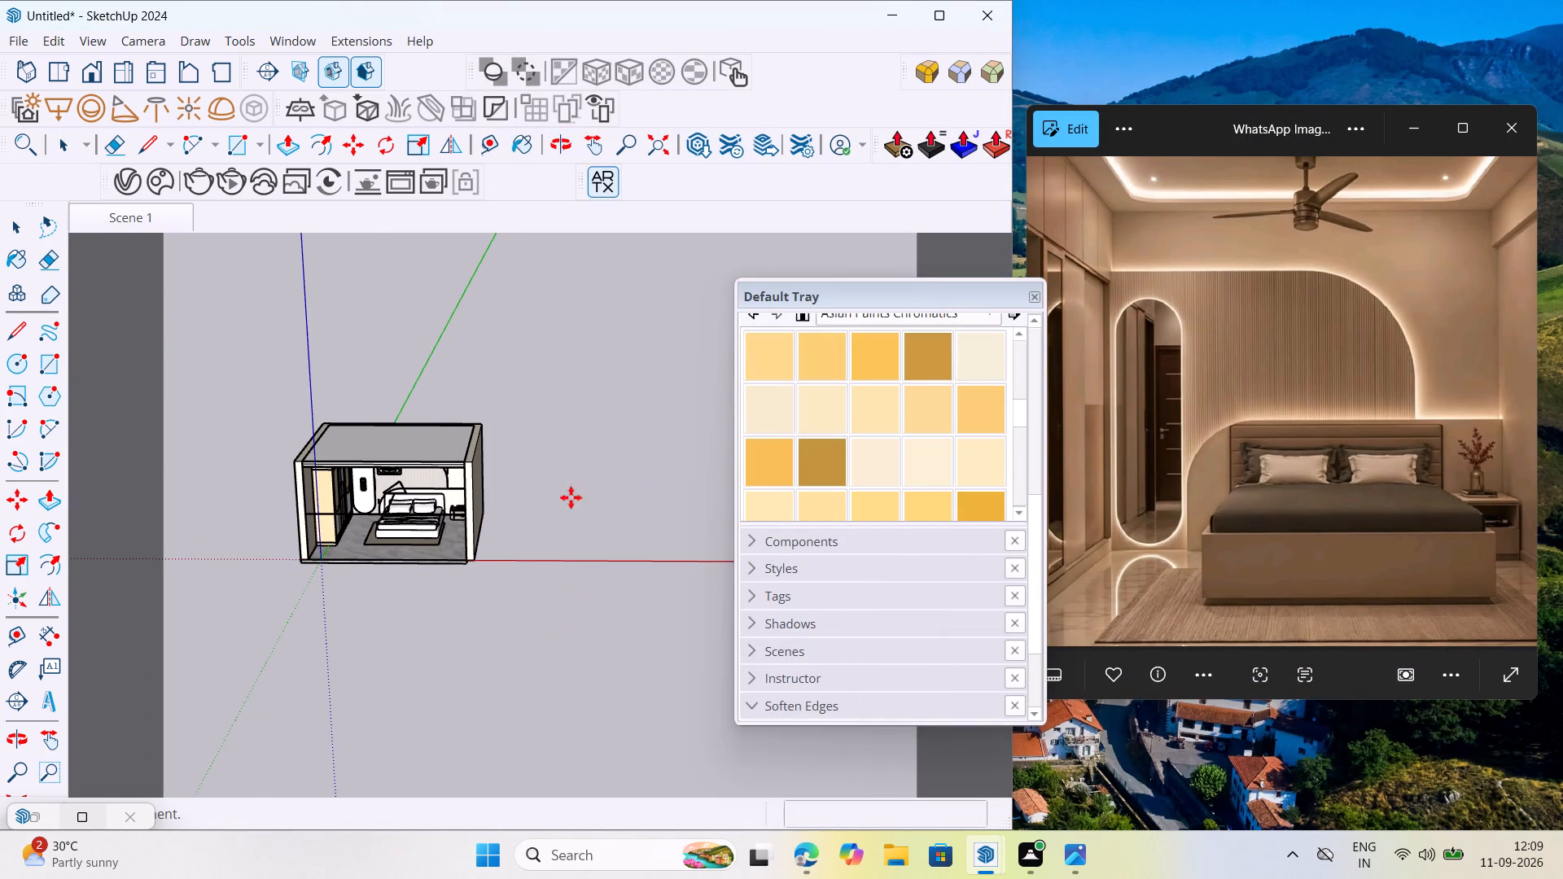
pyautogui.click(607, 474)
# Move the ceiling fan by the top of its mount into the bedroom, onto the recessed ceiling above the bed.
pyautogui.scroll(-20, 546, 523)
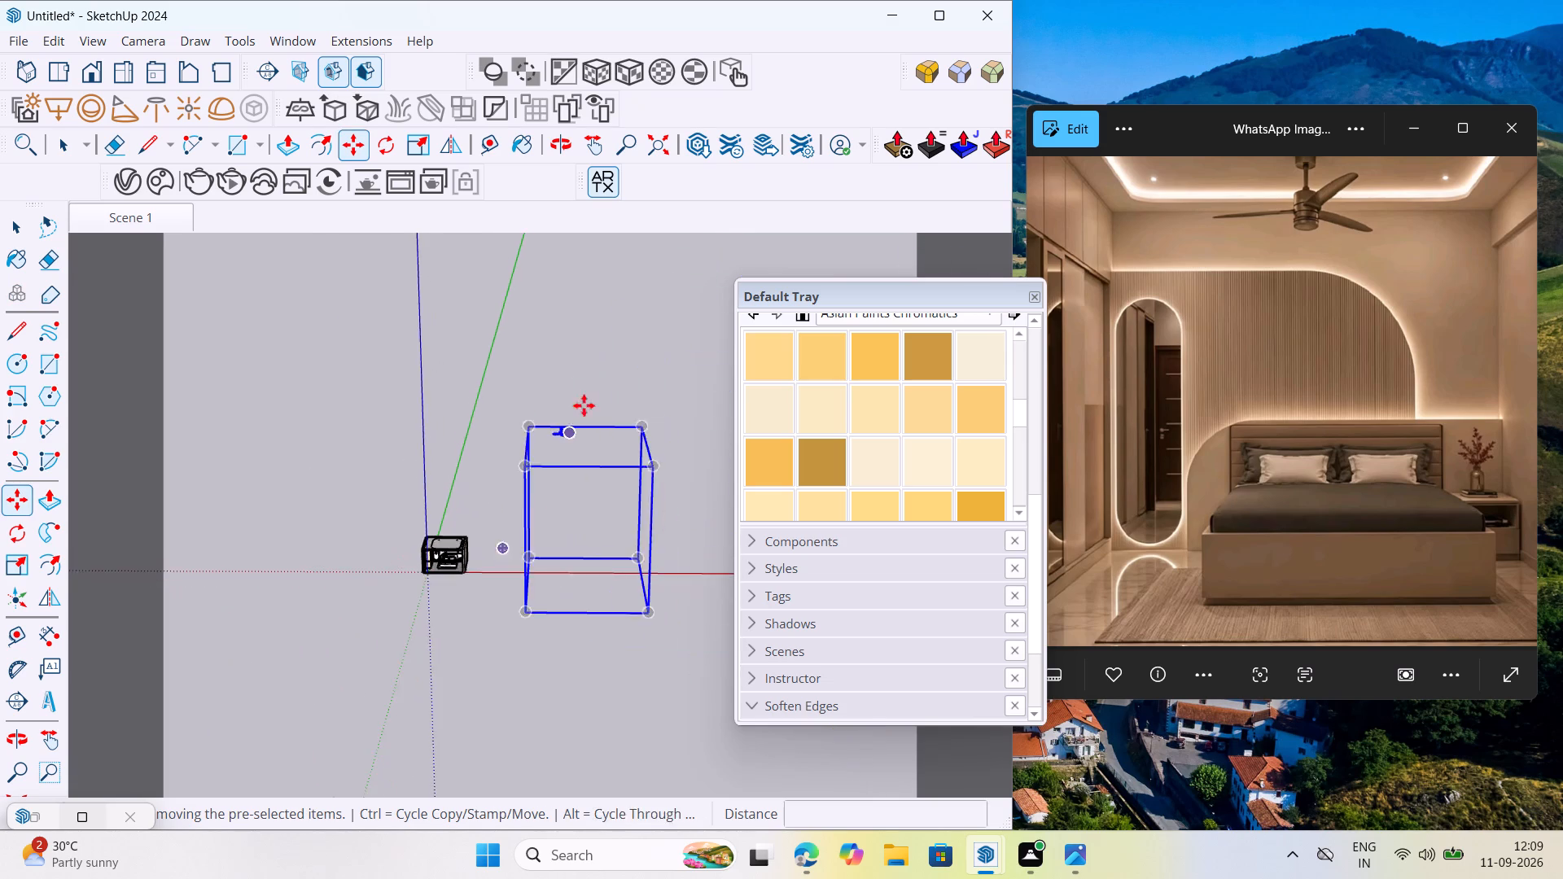
pyautogui.scroll(20, 588, 394)
pyautogui.scroll(5, 588, 394)
pyautogui.click(546, 448)
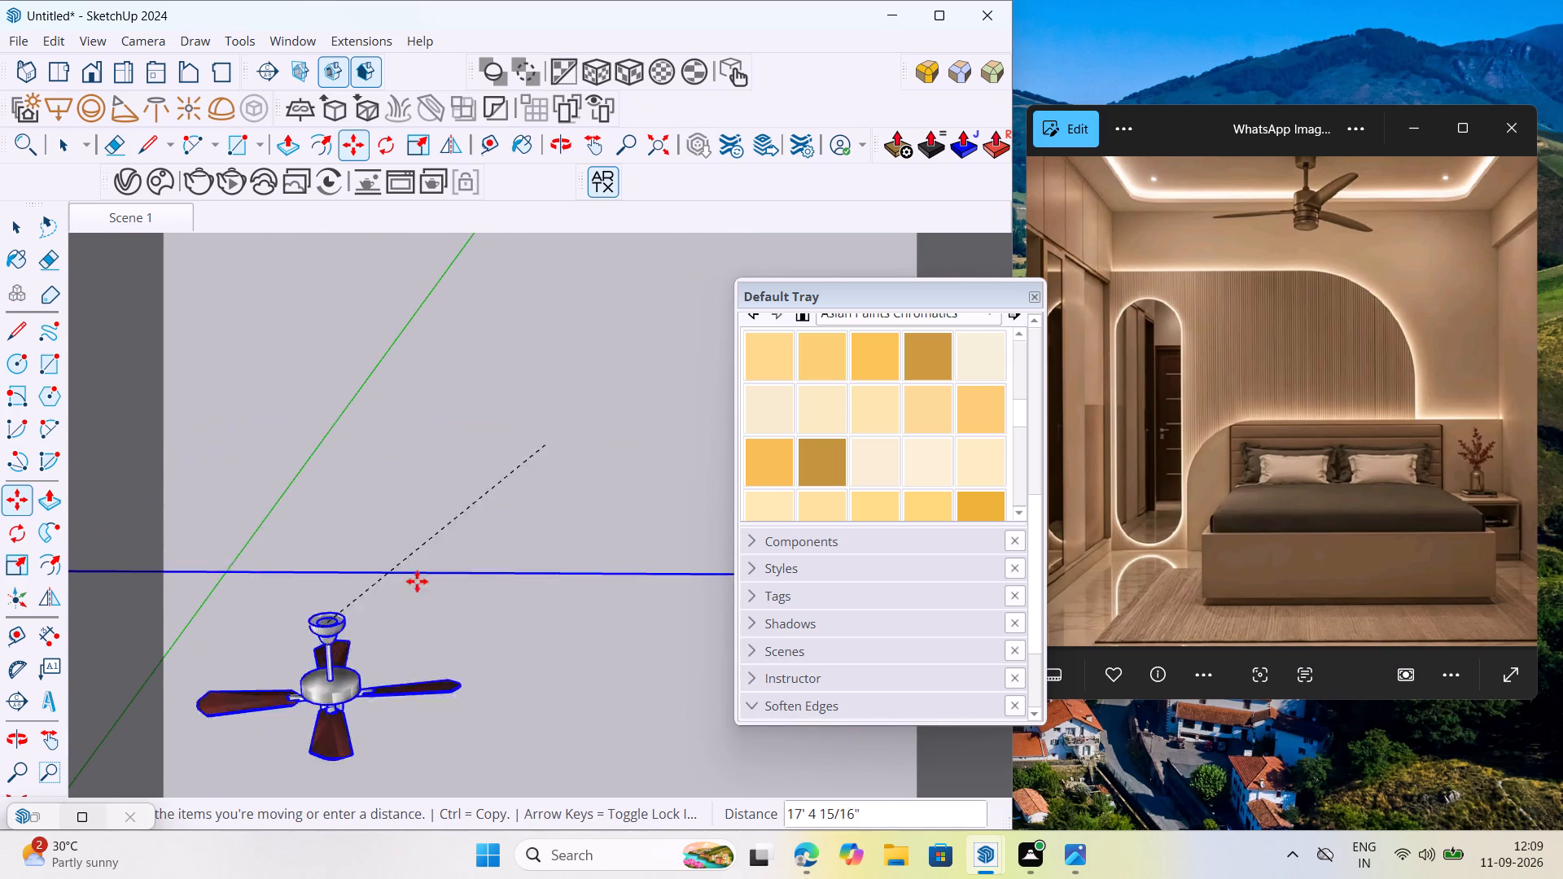
pyautogui.scroll(-20, 576, 521)
pyautogui.scroll(-7, 576, 521)
pyautogui.scroll(14, 386, 729)
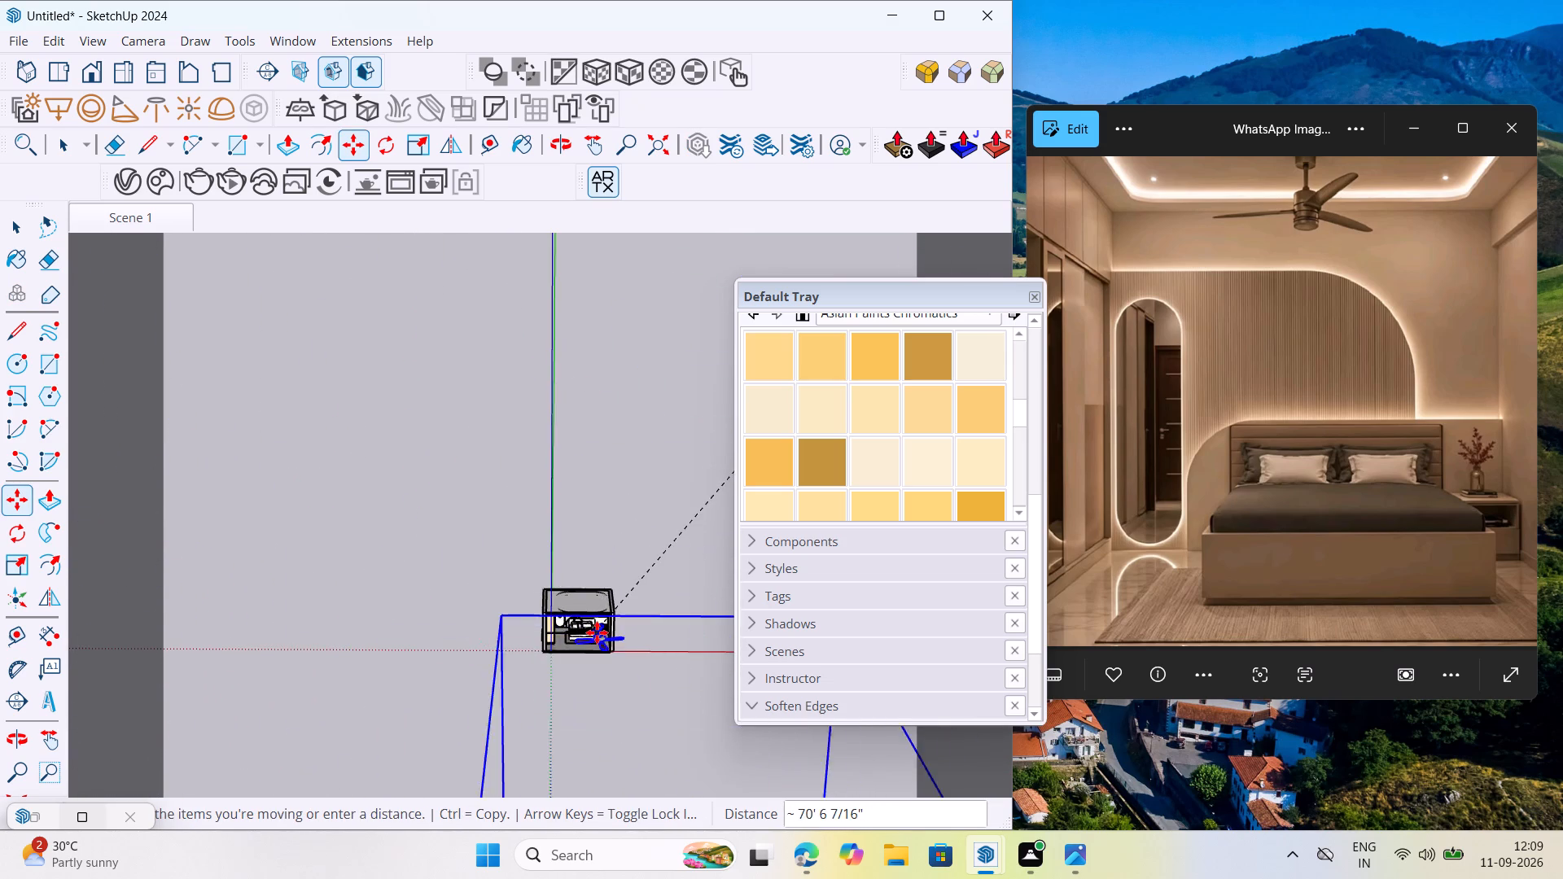
pyautogui.scroll(20, 597, 632)
pyautogui.moveTo(585, 675); pyautogui.dragTo(640, 545, button='middle')
pyautogui.scroll(-5, 658, 550)
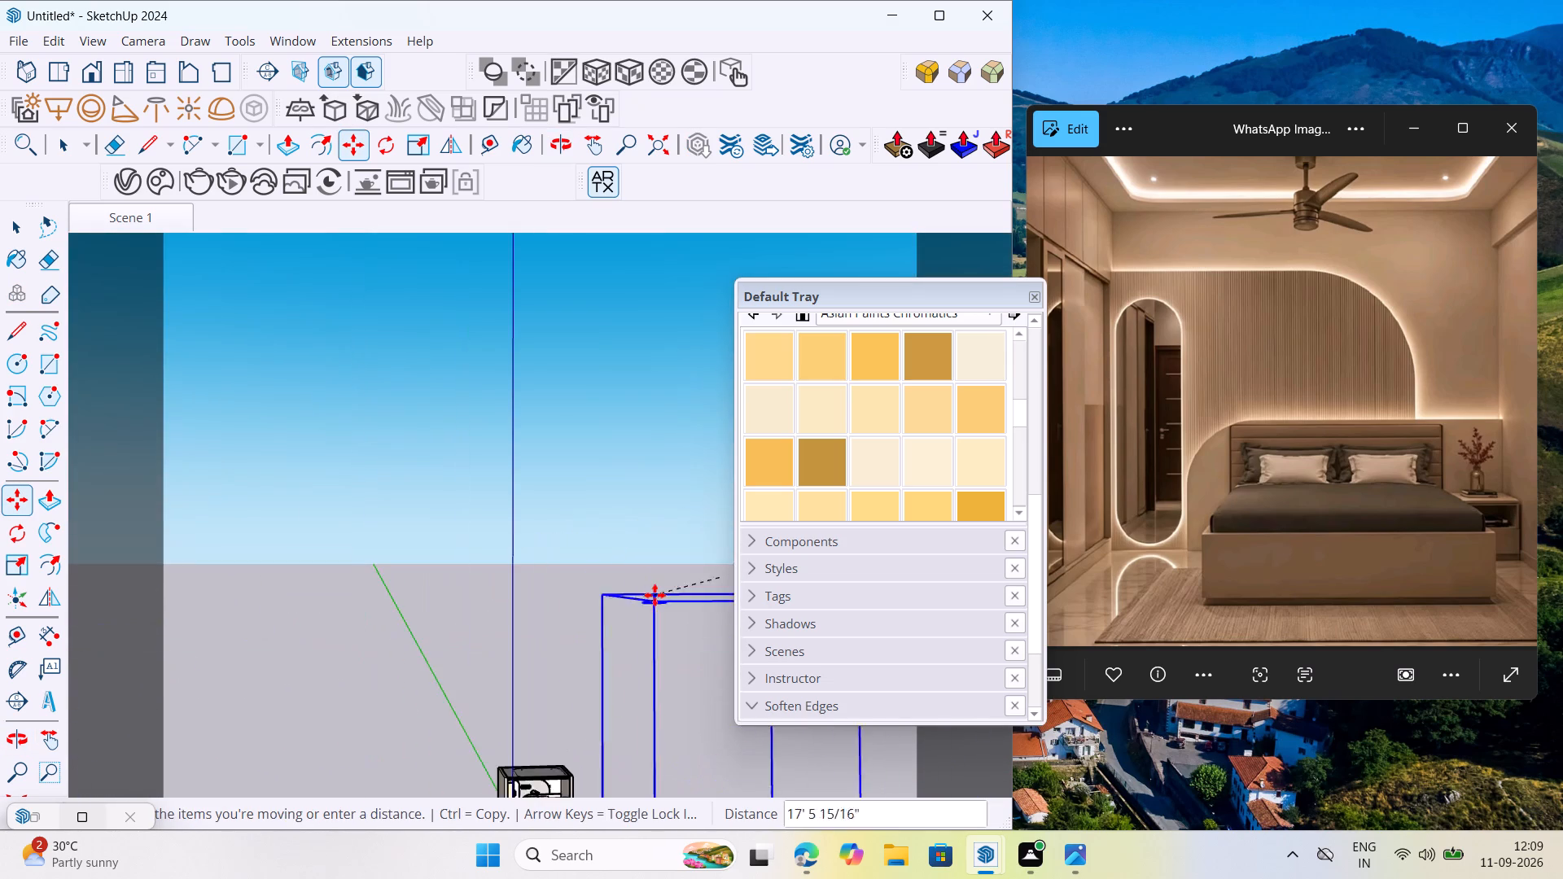
pyautogui.scroll(-11, 655, 595)
pyautogui.scroll(20, 554, 645)
pyautogui.scroll(11, 554, 645)
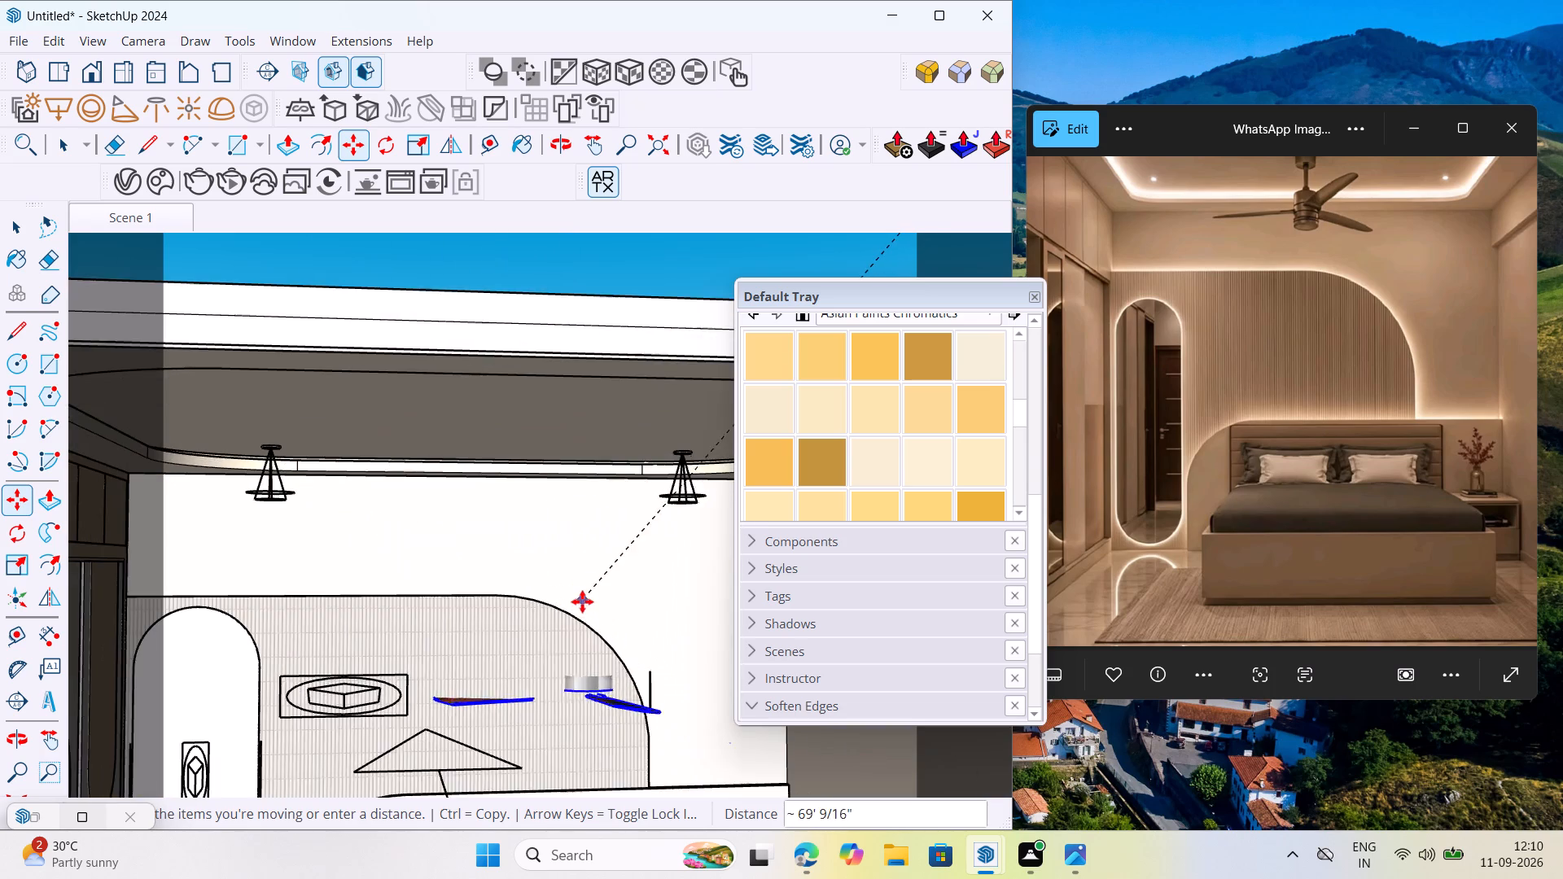
pyautogui.moveTo(561, 566); pyautogui.dragTo(564, 523, button='middle')
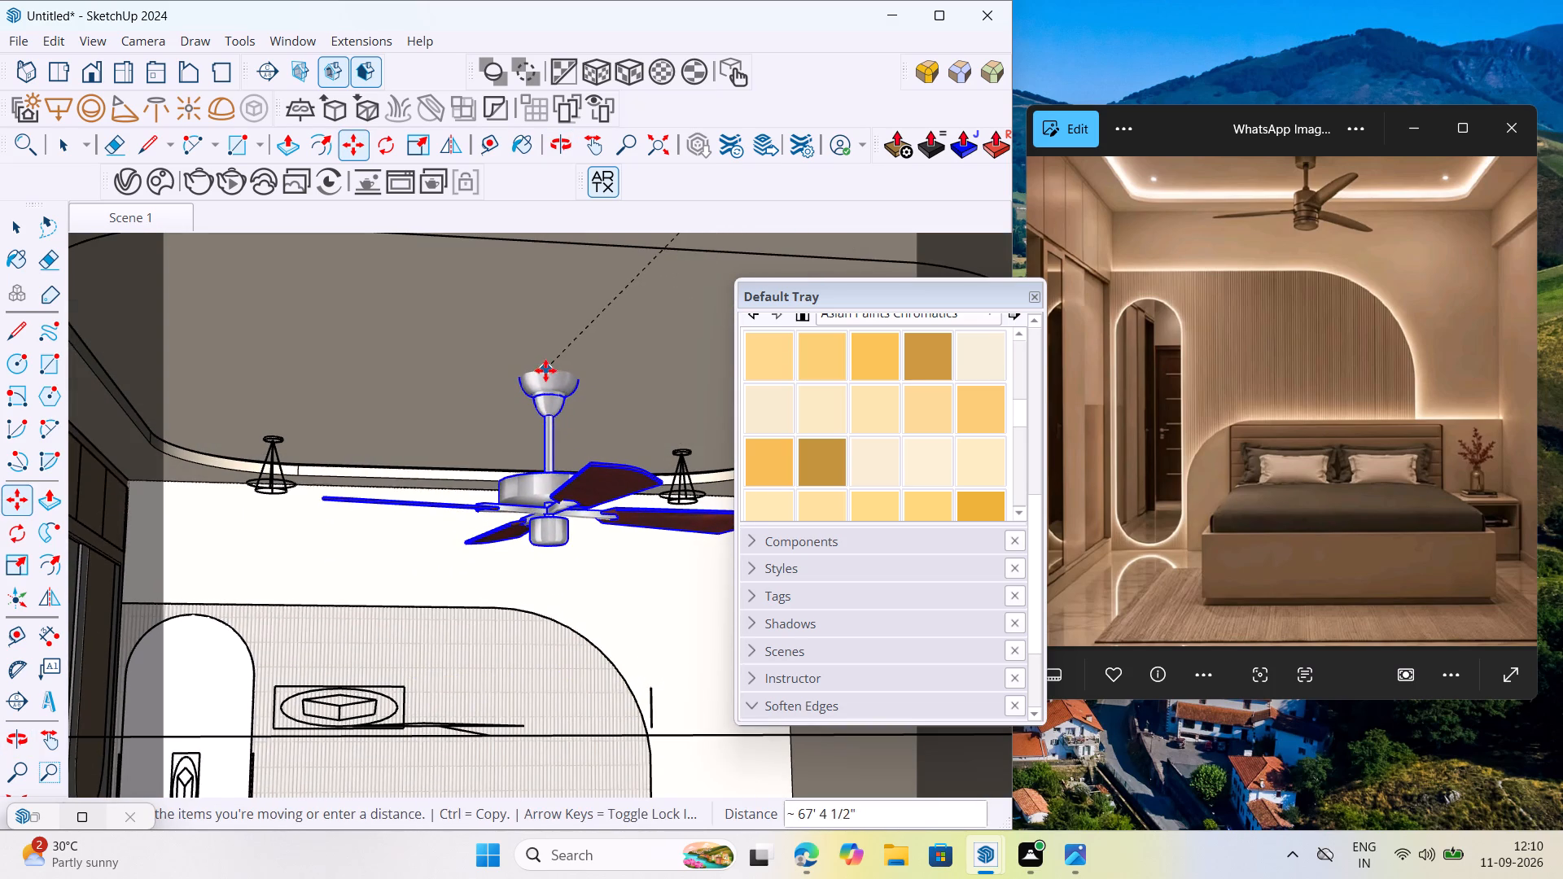
pyautogui.click(545, 370)
# Shift the fan sideways along the ceiling toward the wardrobe side, closer to the middle of the recess.
pyautogui.scroll(-5, 537, 517)
pyautogui.moveTo(532, 501); pyautogui.dragTo(491, 496, button='middle')
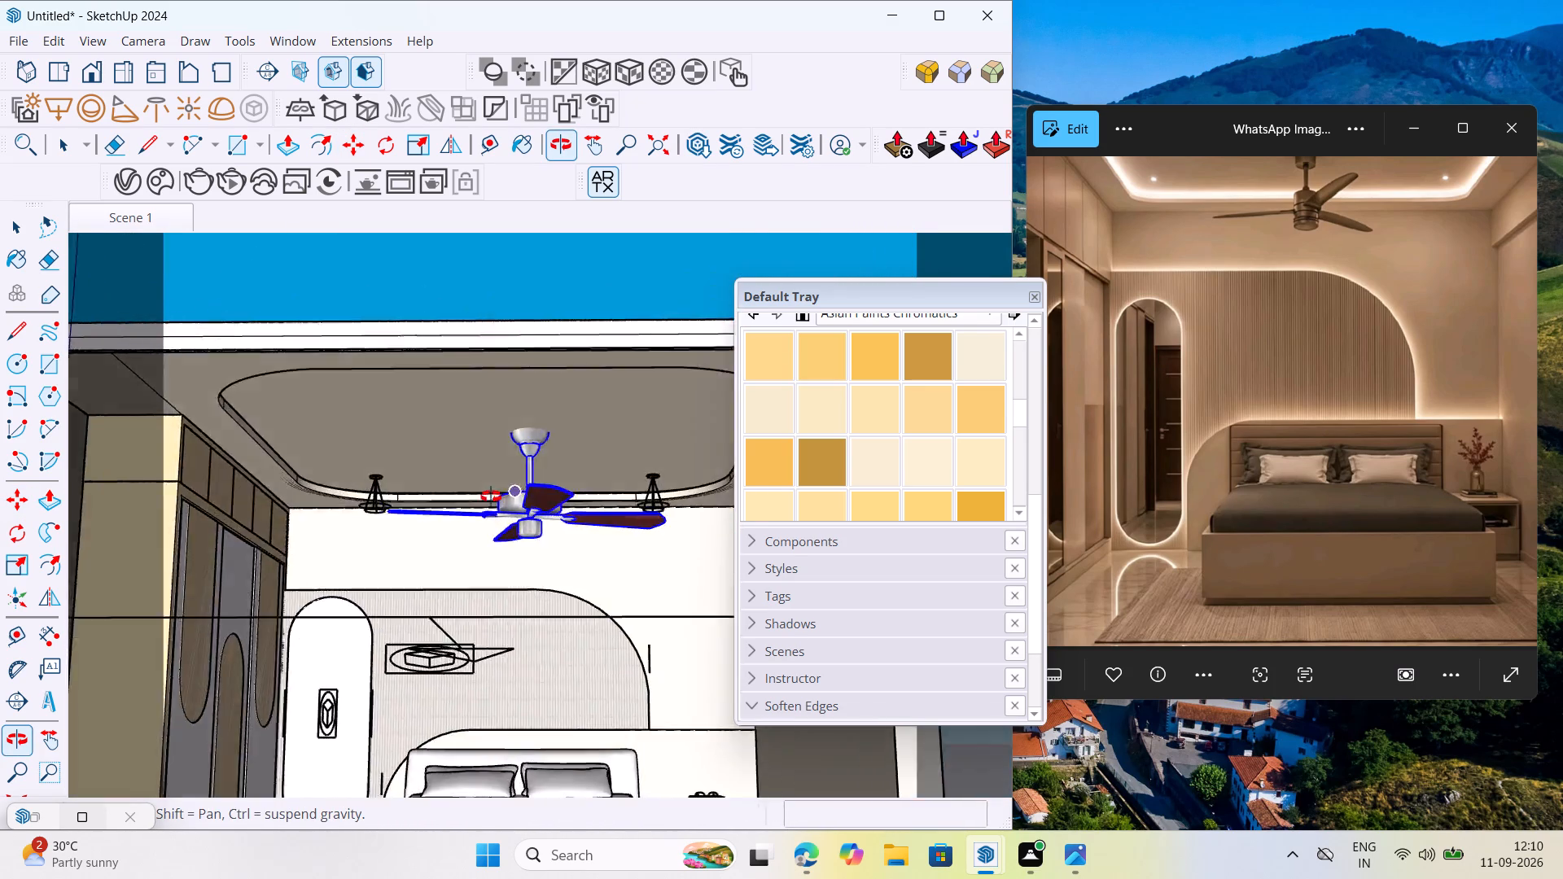
pyautogui.moveTo(491, 496); pyautogui.dragTo(542, 534, button='middle')
pyautogui.scroll(13, 528, 416)
pyautogui.moveTo(580, 473); pyautogui.dragTo(617, 483, button='middle')
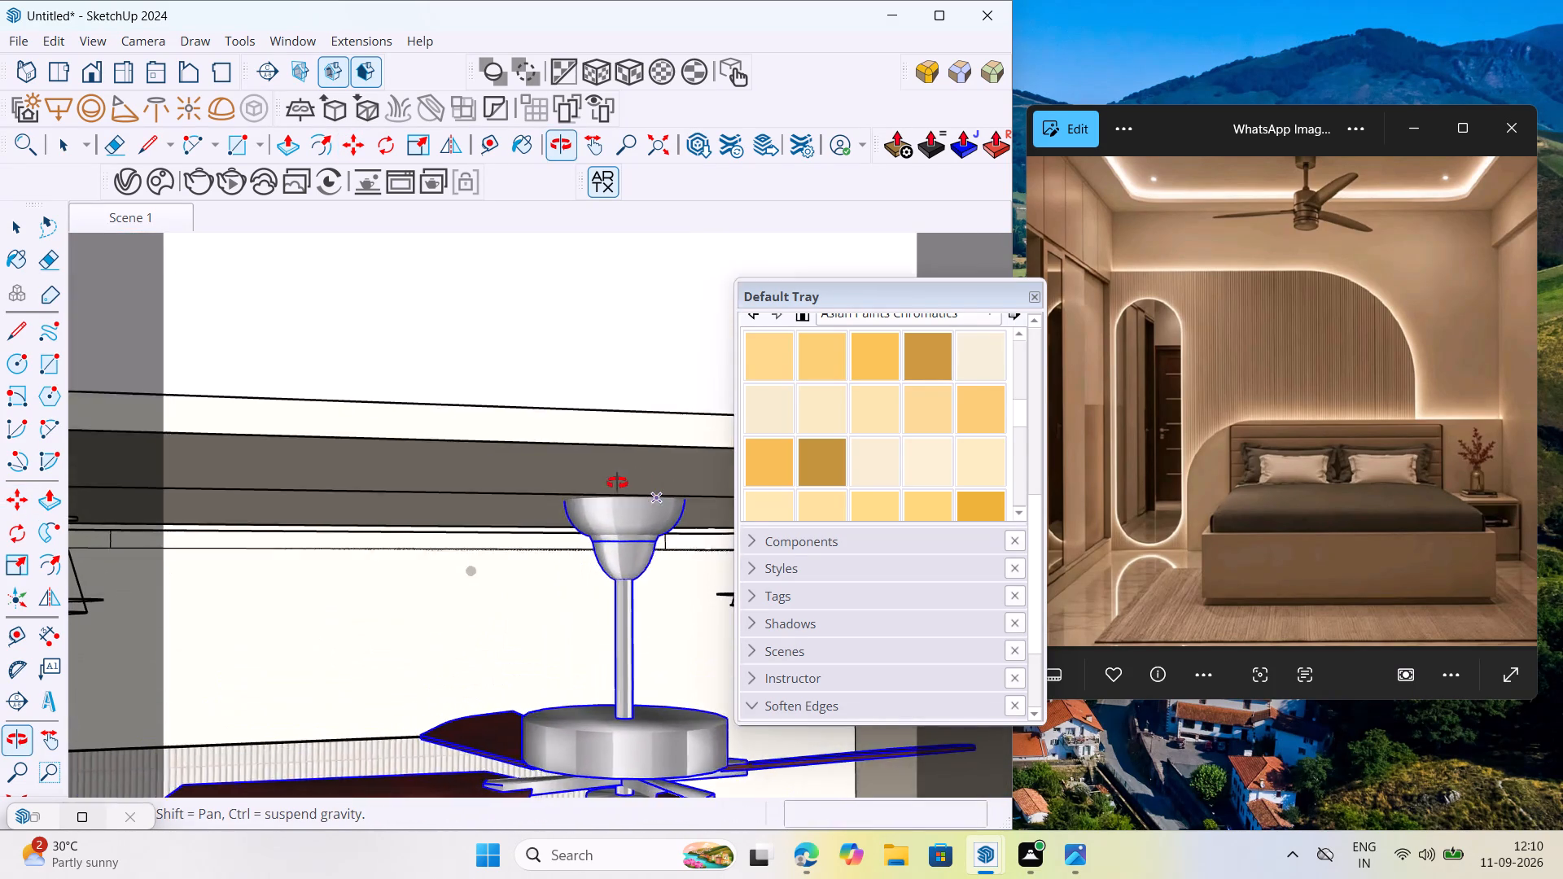
pyautogui.moveTo(617, 483); pyautogui.dragTo(618, 438, button='middle')
pyautogui.scroll(-5, 613, 474)
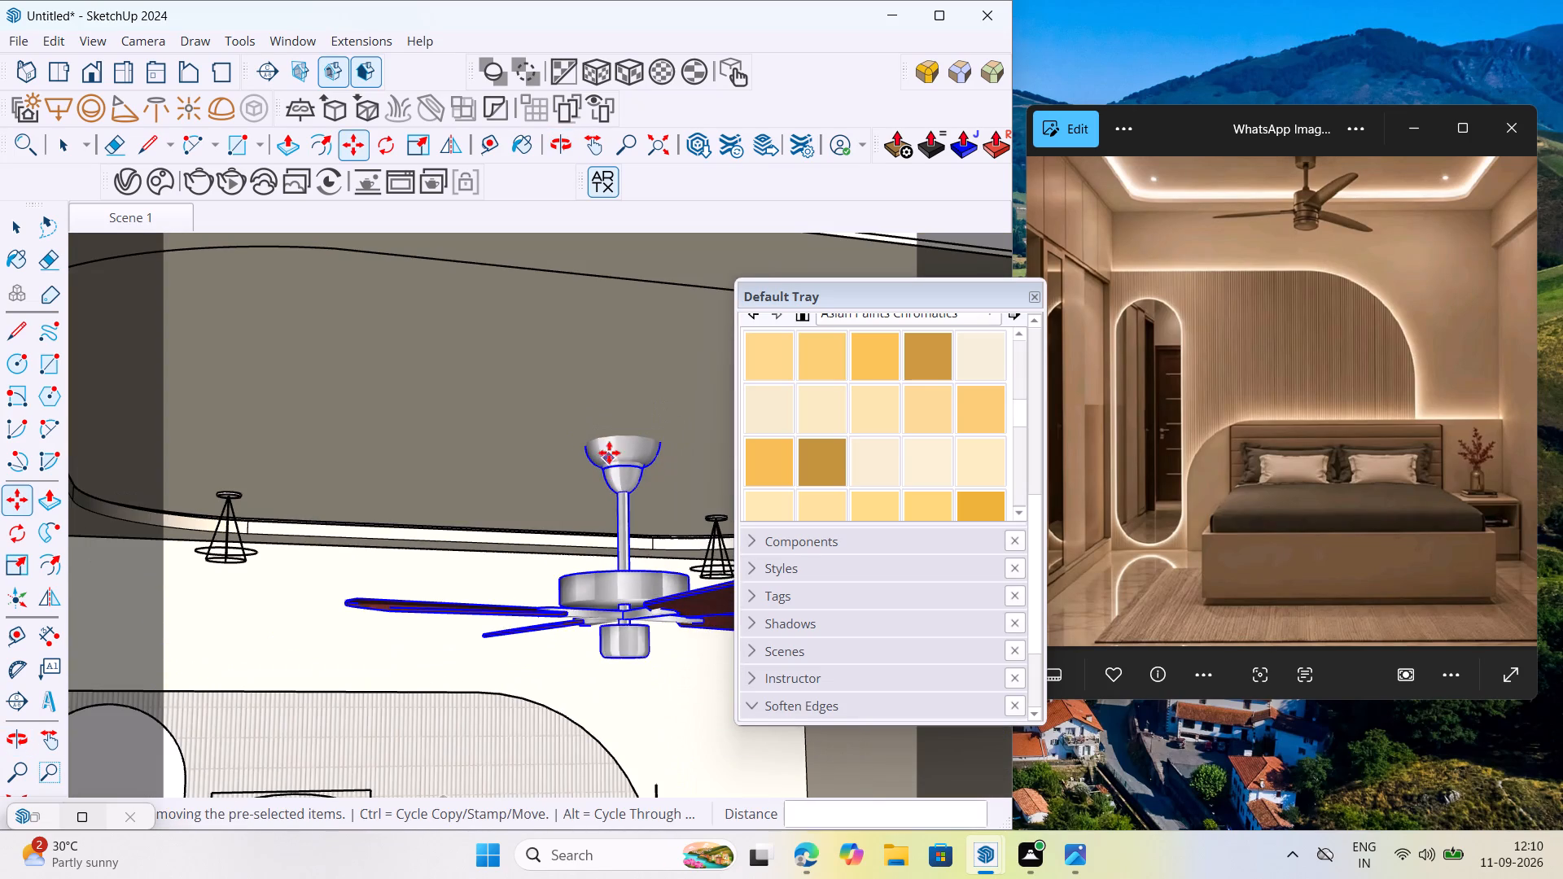
pyautogui.click(609, 444)
pyautogui.click(523, 456)
pyautogui.moveTo(557, 514); pyautogui.dragTo(493, 440, button='middle')
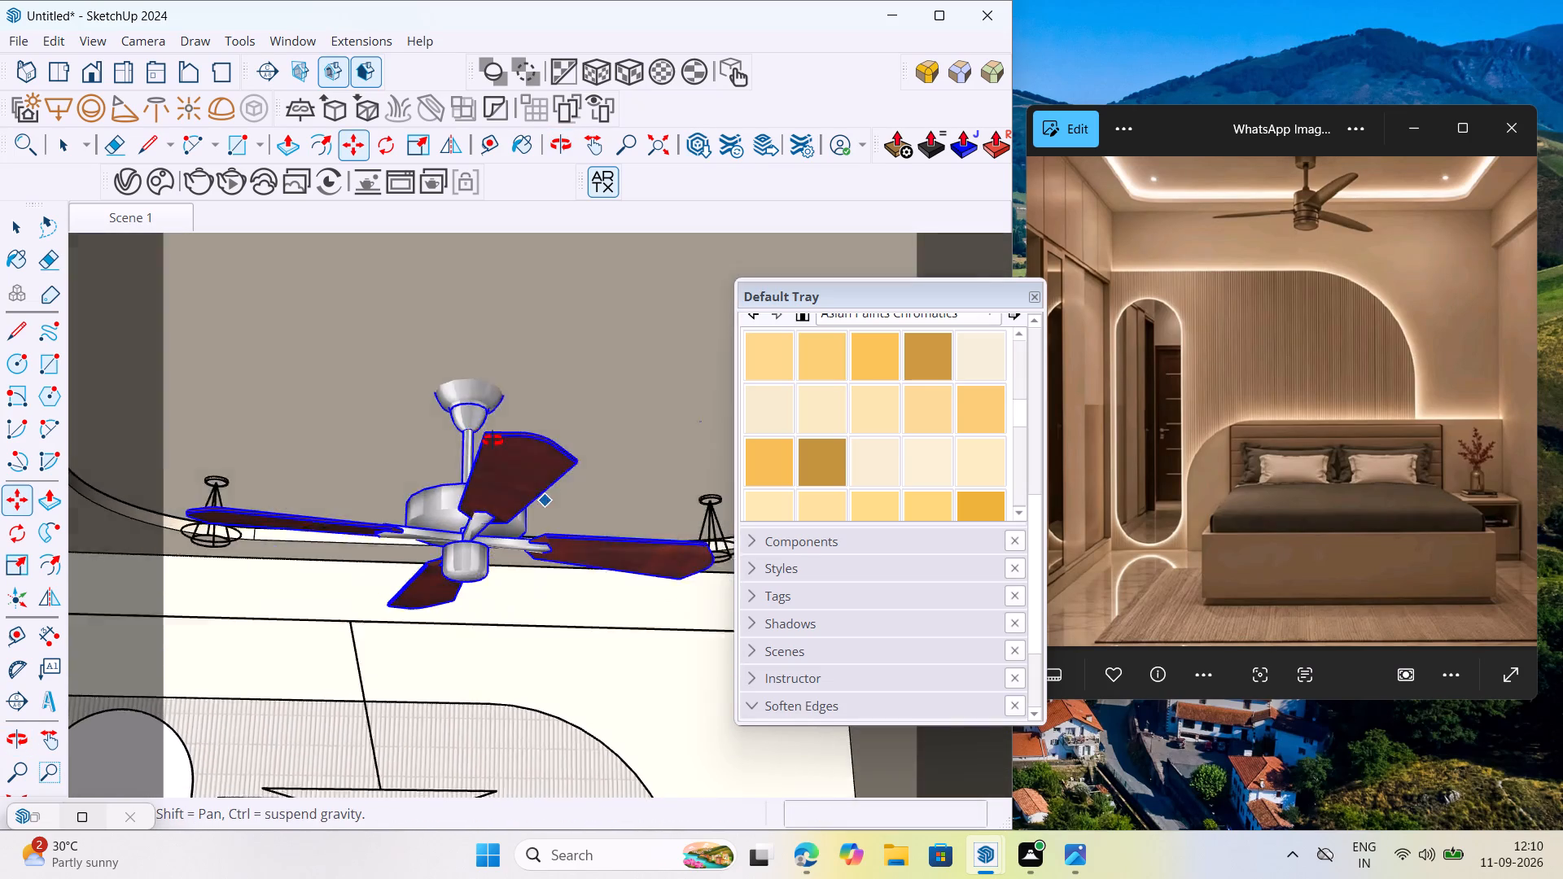
pyautogui.moveTo(493, 440); pyautogui.dragTo(488, 427, button='middle')
pyautogui.scroll(-12, 527, 505)
pyautogui.press('space')
# Add a Tape Measure guide from the recess's wardrobe-side edge to the midpoint of its long front edge.
pyautogui.moveTo(489, 520); pyautogui.dragTo(422, 488, button='middle')
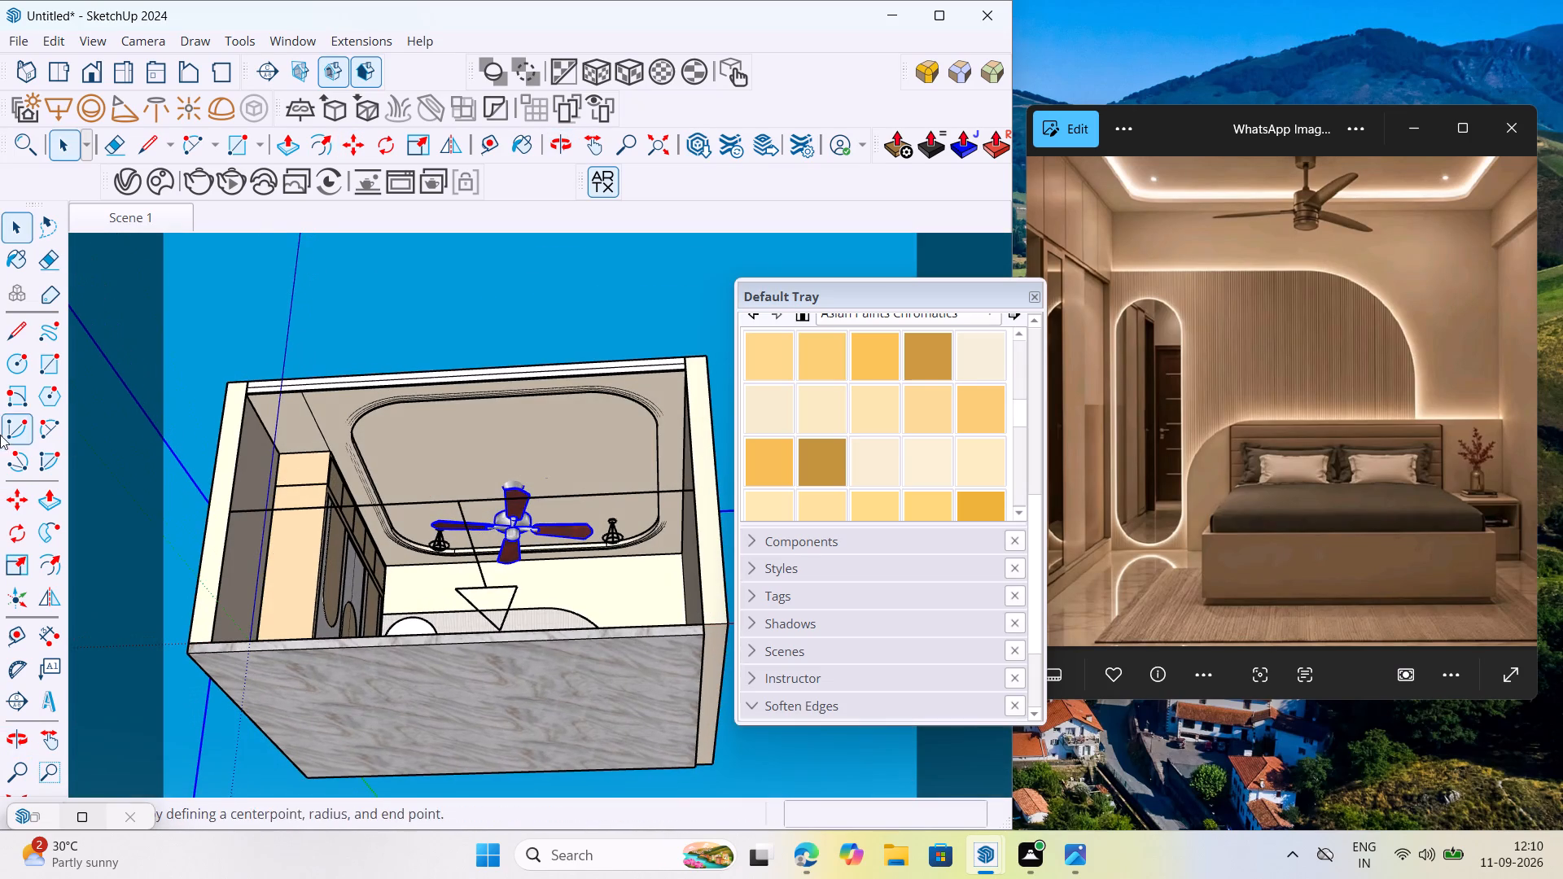
pyautogui.click(19, 637)
pyautogui.scroll(4, 298, 501)
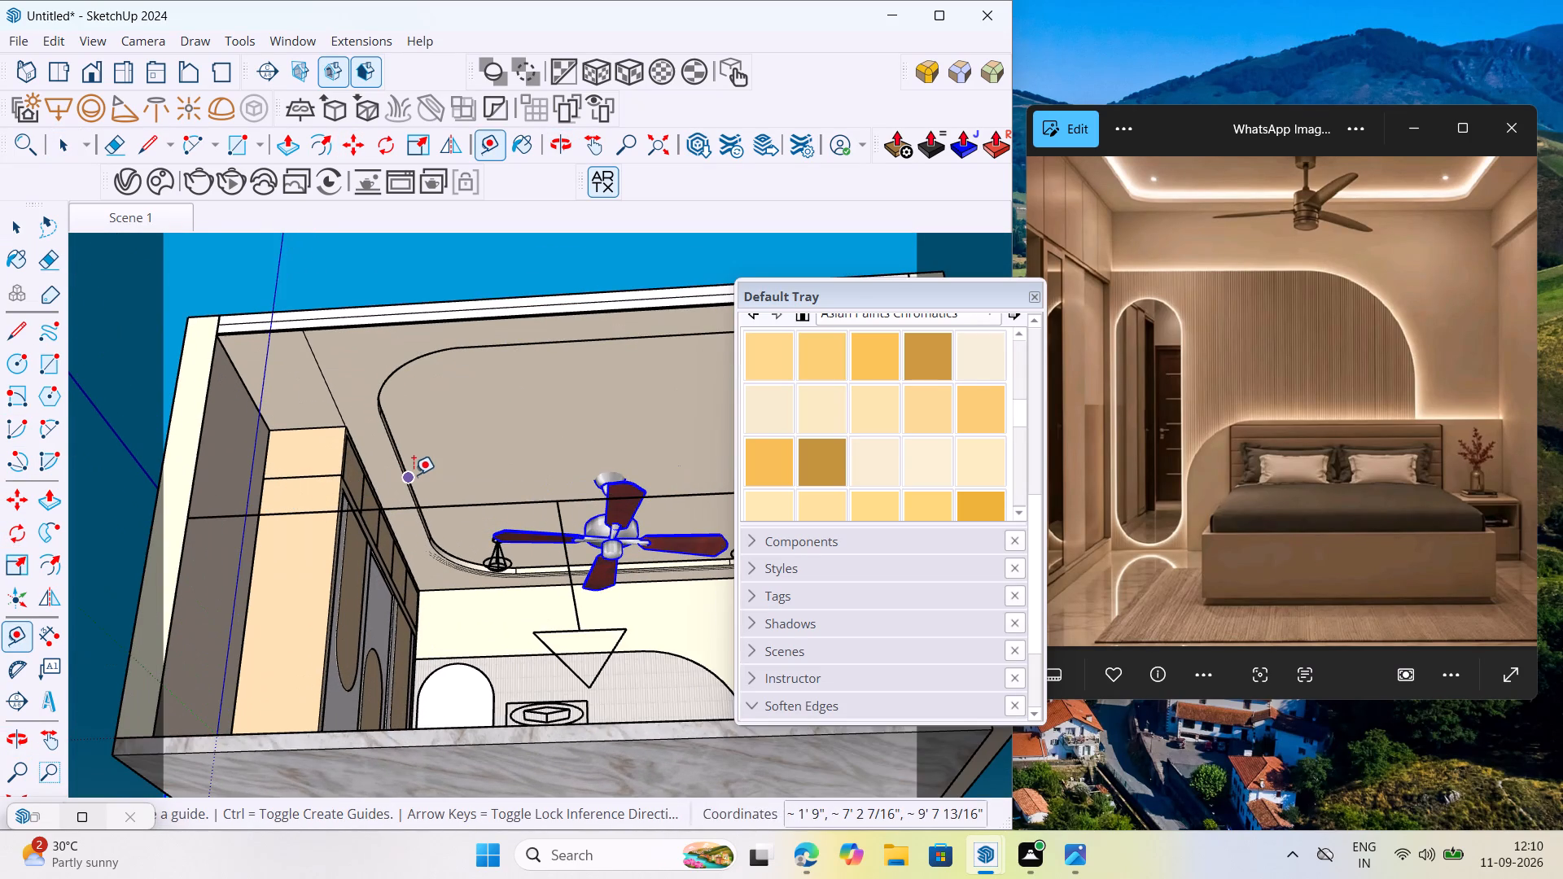
pyautogui.click(413, 474)
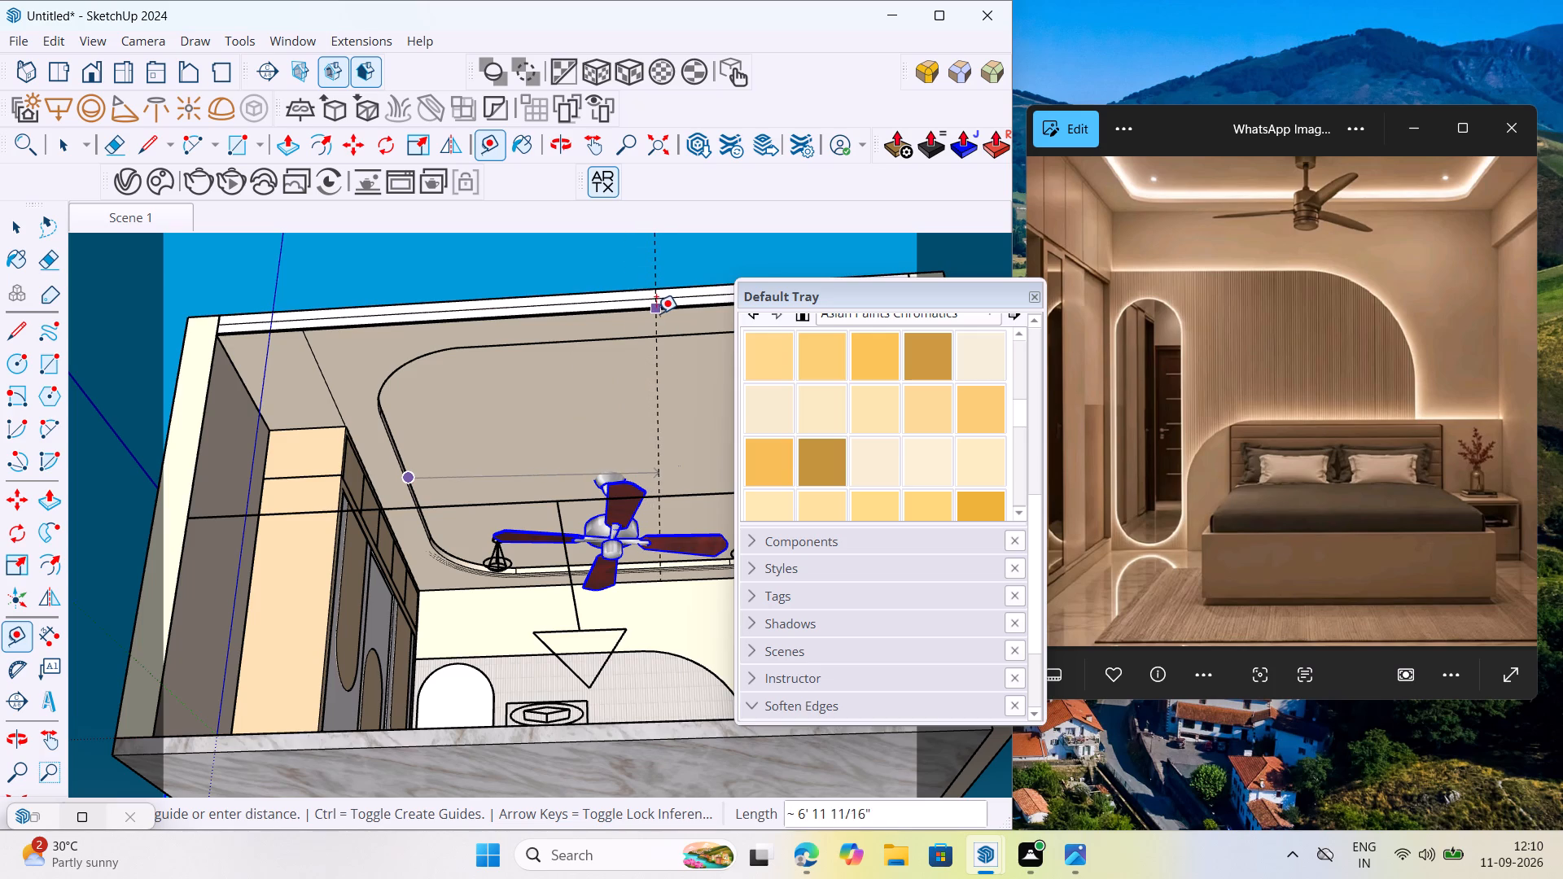
pyautogui.scroll(-7, 520, 377)
pyautogui.moveTo(680, 475); pyautogui.dragTo(768, 499, button='middle')
pyautogui.scroll(7, 662, 396)
pyautogui.moveTo(558, 390); pyautogui.dragTo(539, 354, button='middle')
pyautogui.scroll(6, 539, 354)
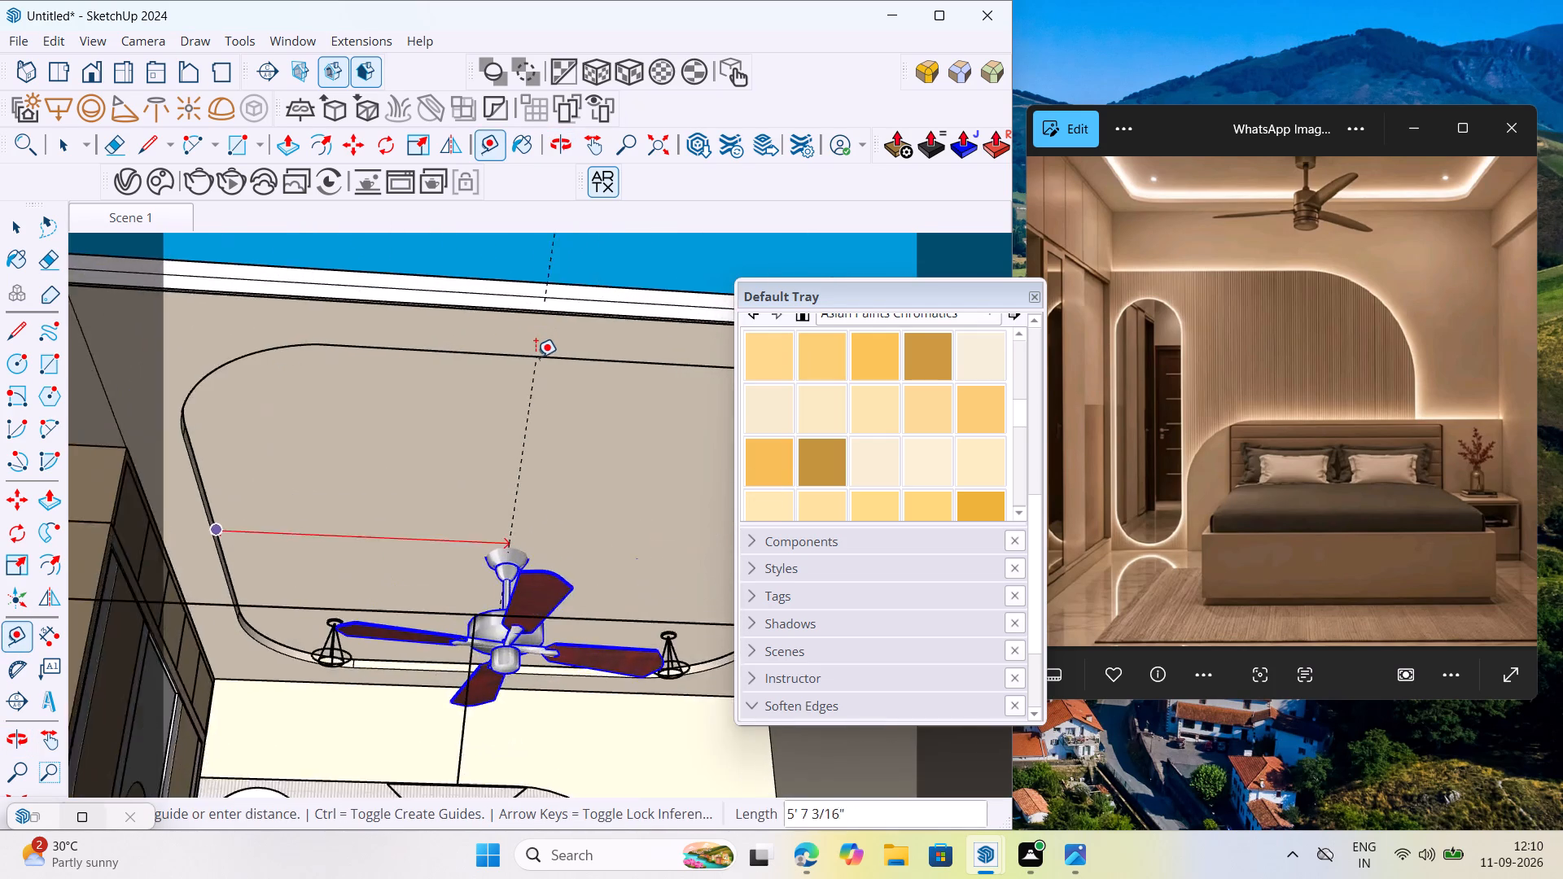
pyautogui.scroll(6, 536, 357)
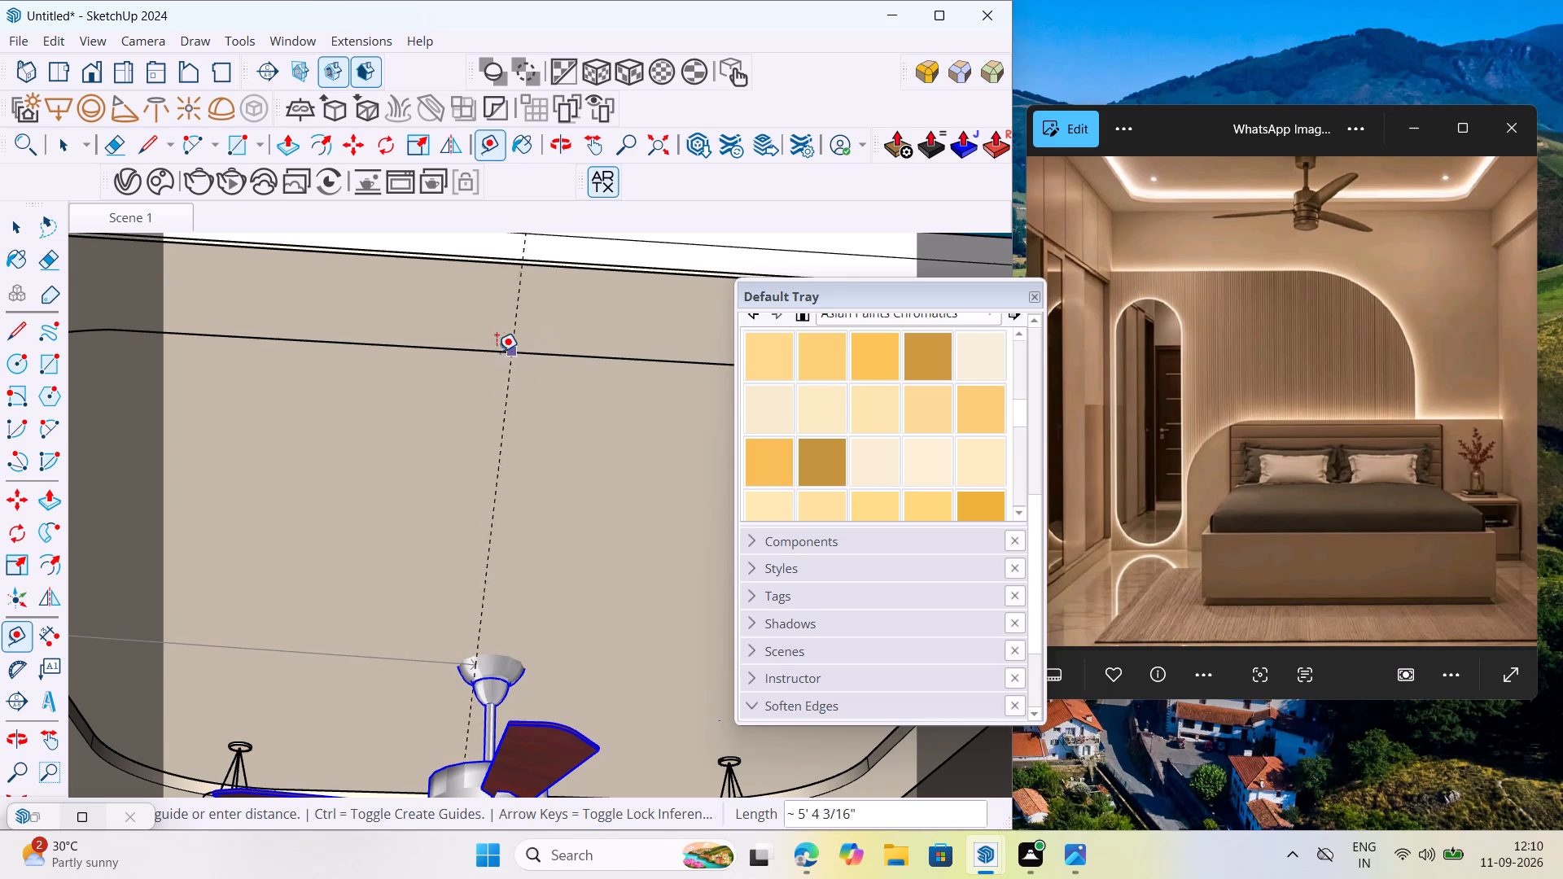
pyautogui.click(571, 357)
# Add a second guide from the recess's long back edge to the midpoint of its wardrobe-side edge, crossing the first guide.
pyautogui.scroll(-5, 522, 385)
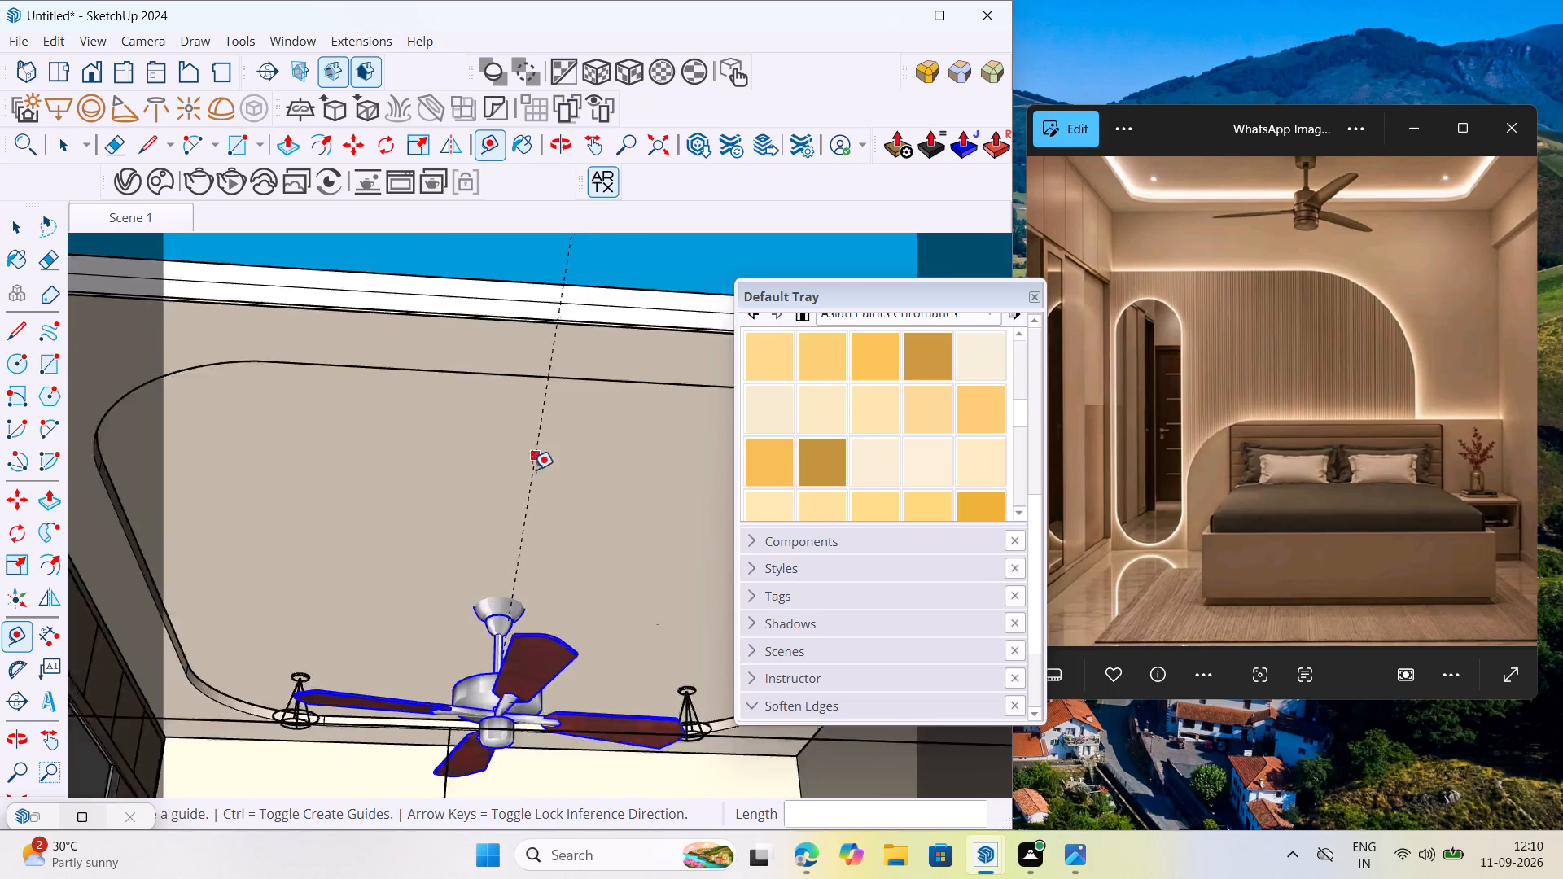
pyautogui.scroll(-3, 532, 470)
pyautogui.middleClick(559, 548)
pyautogui.scroll(1, 559, 548)
pyautogui.click(11, 646)
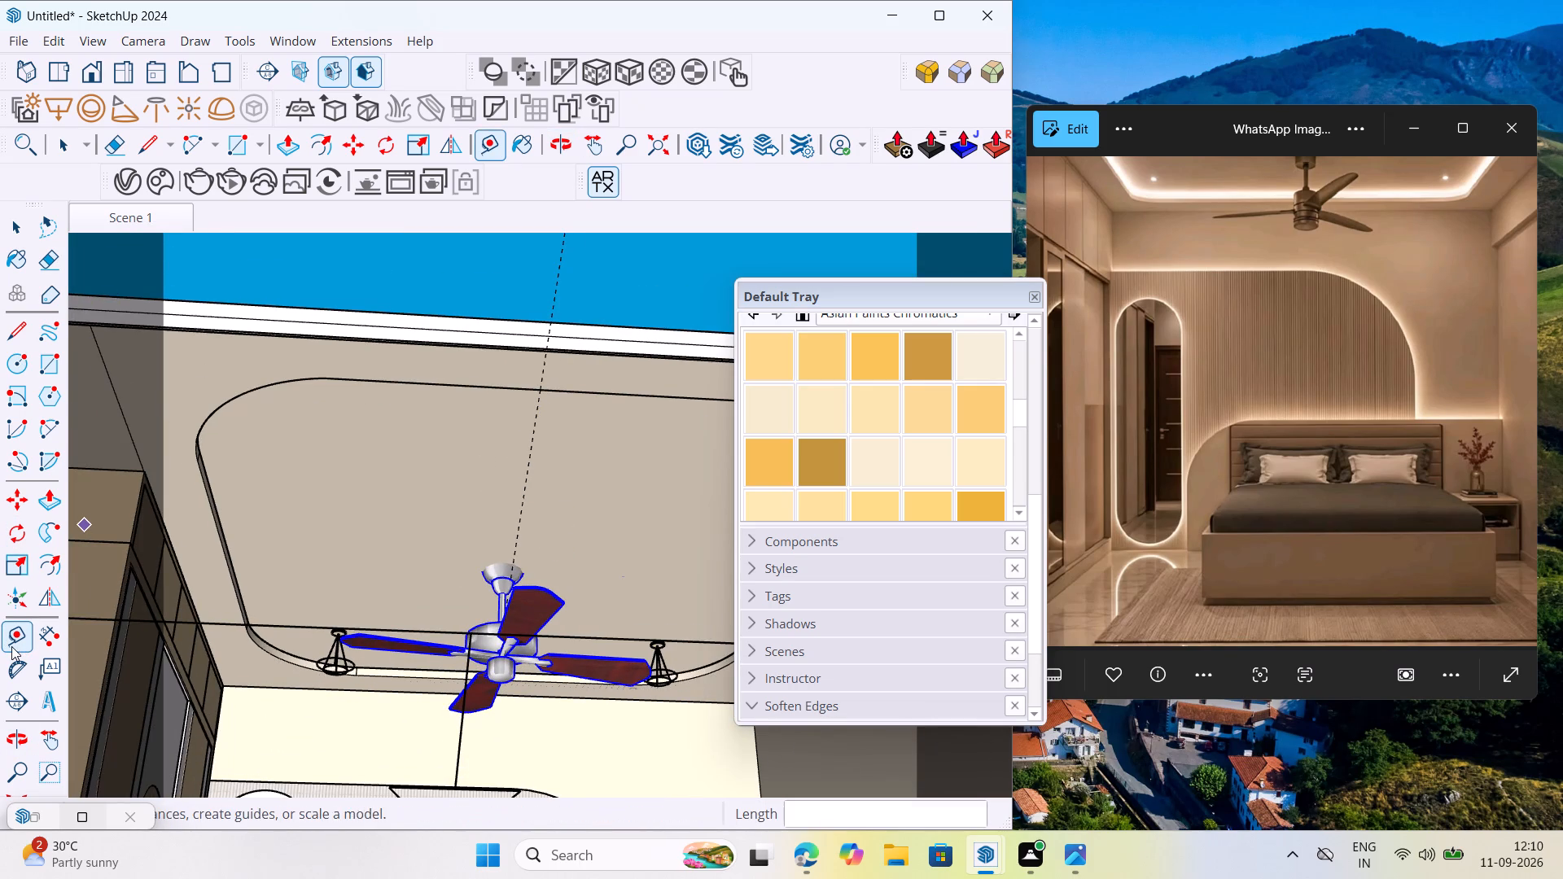
pyautogui.click(14, 638)
pyautogui.moveTo(230, 564); pyautogui.dragTo(251, 639, button='middle')
pyautogui.scroll(6, 390, 663)
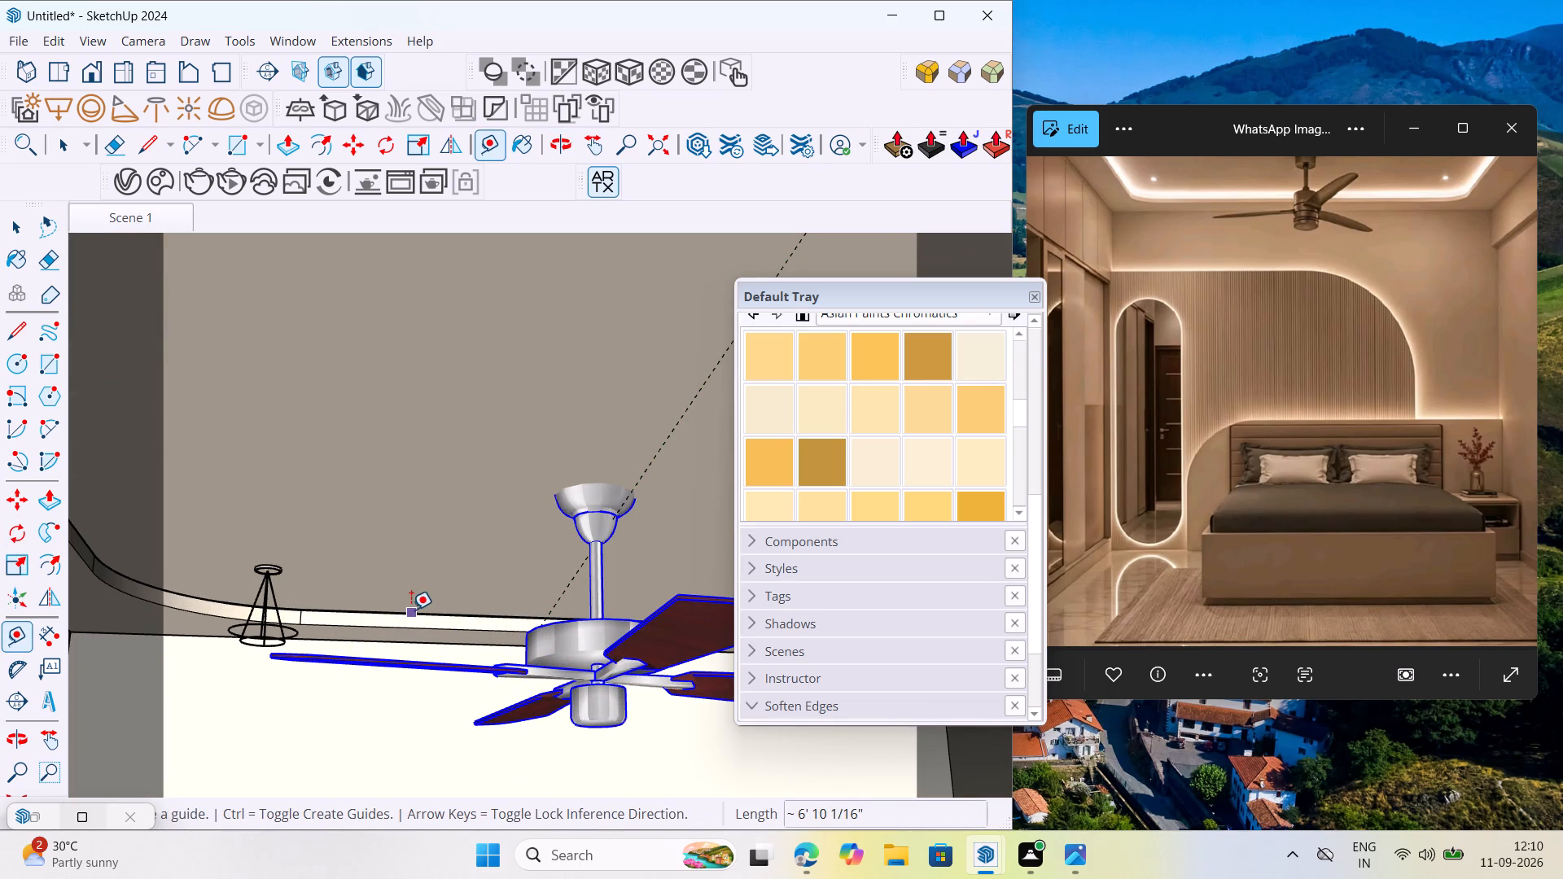
pyautogui.click(411, 610)
pyautogui.scroll(-7, 410, 498)
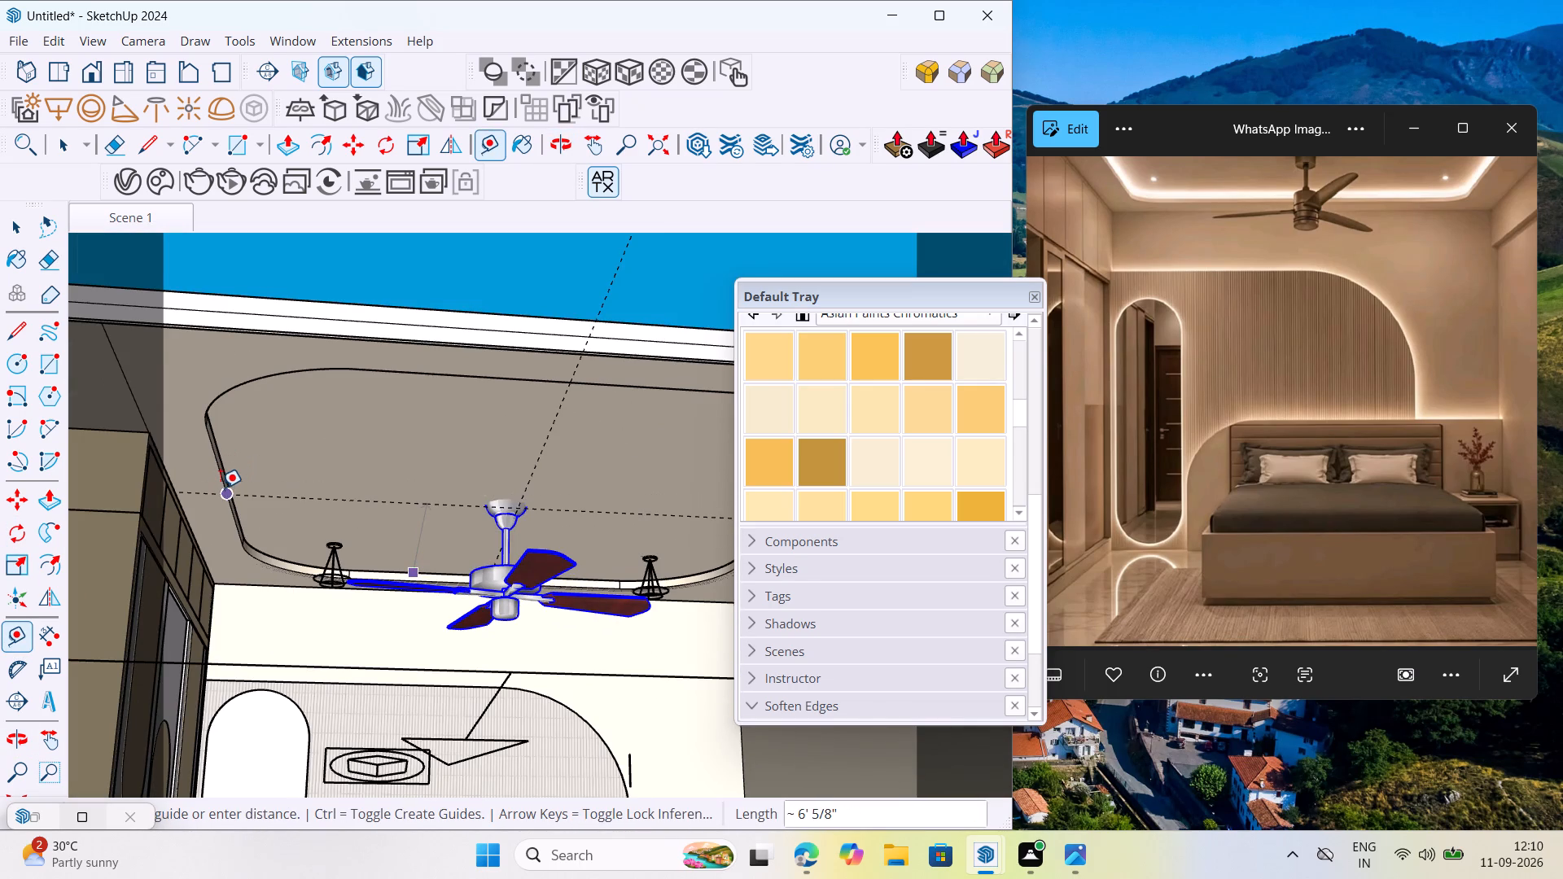
pyautogui.click(221, 488)
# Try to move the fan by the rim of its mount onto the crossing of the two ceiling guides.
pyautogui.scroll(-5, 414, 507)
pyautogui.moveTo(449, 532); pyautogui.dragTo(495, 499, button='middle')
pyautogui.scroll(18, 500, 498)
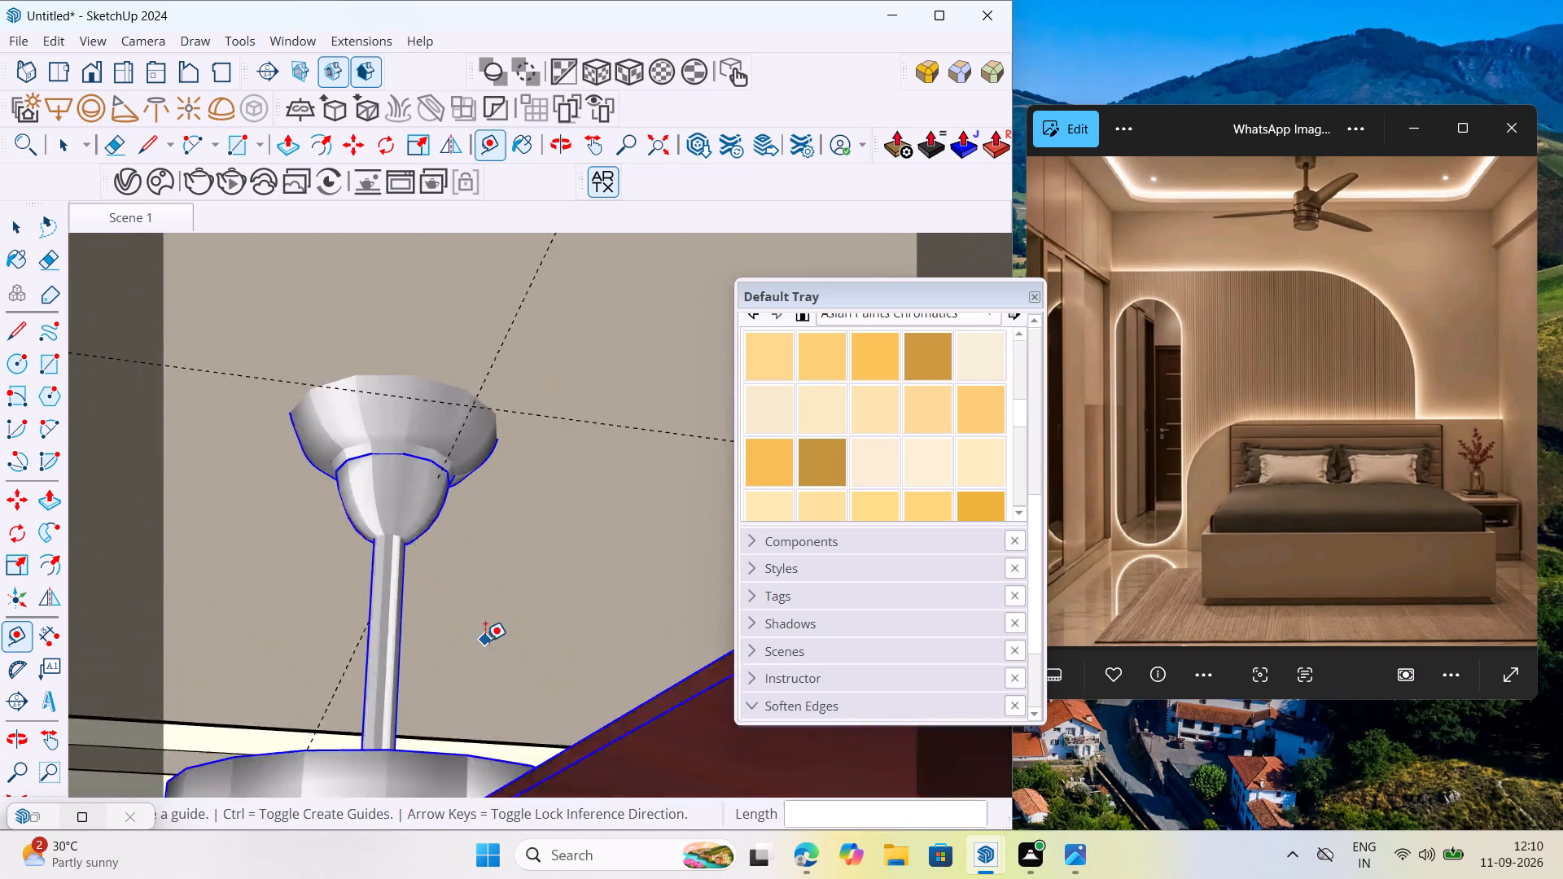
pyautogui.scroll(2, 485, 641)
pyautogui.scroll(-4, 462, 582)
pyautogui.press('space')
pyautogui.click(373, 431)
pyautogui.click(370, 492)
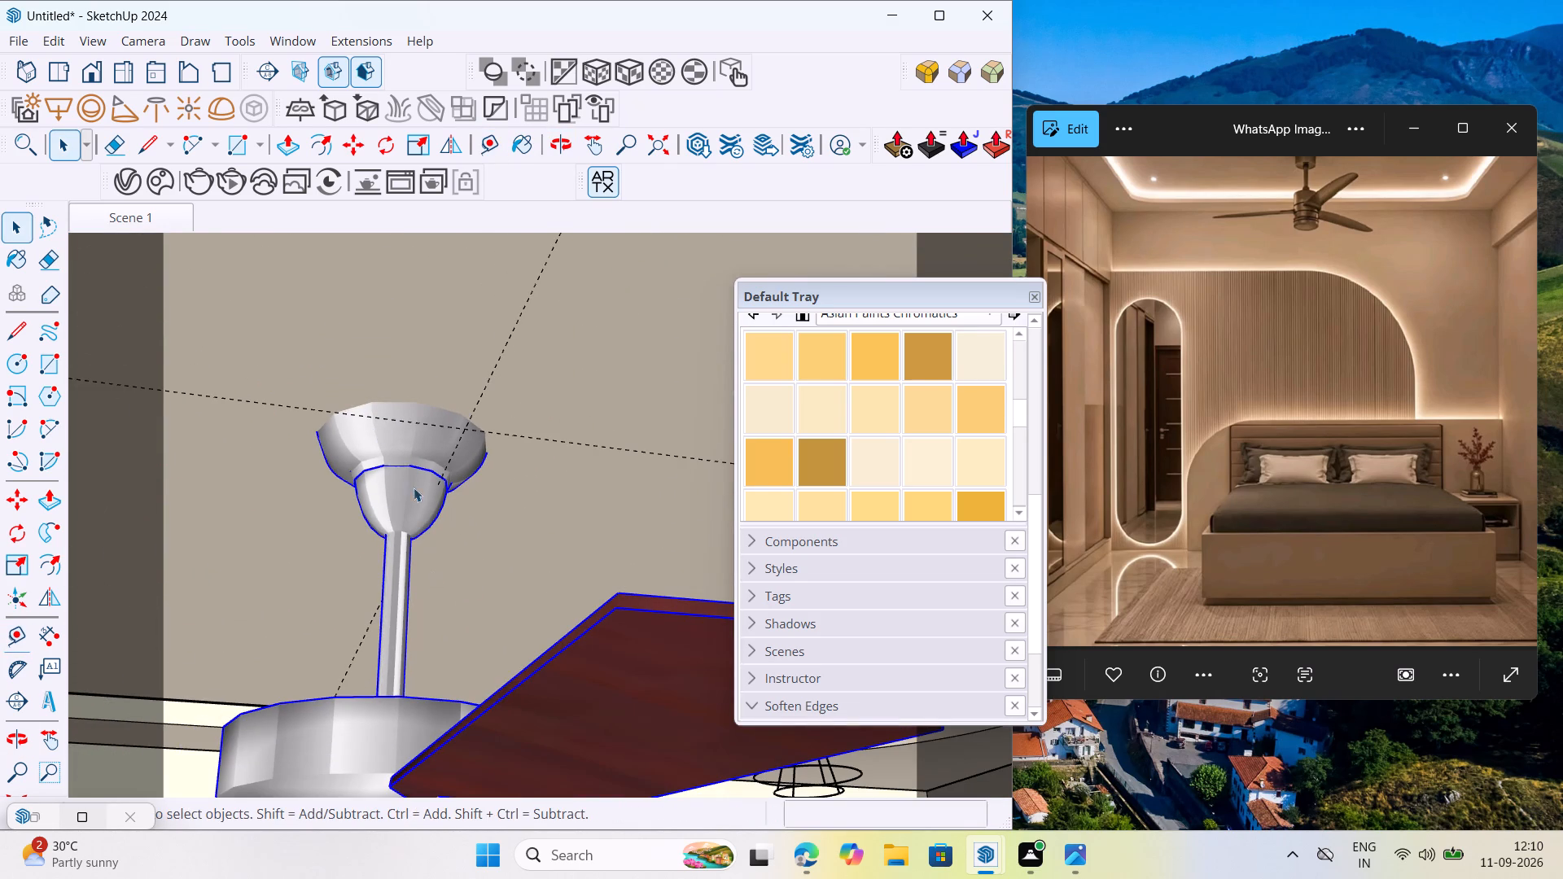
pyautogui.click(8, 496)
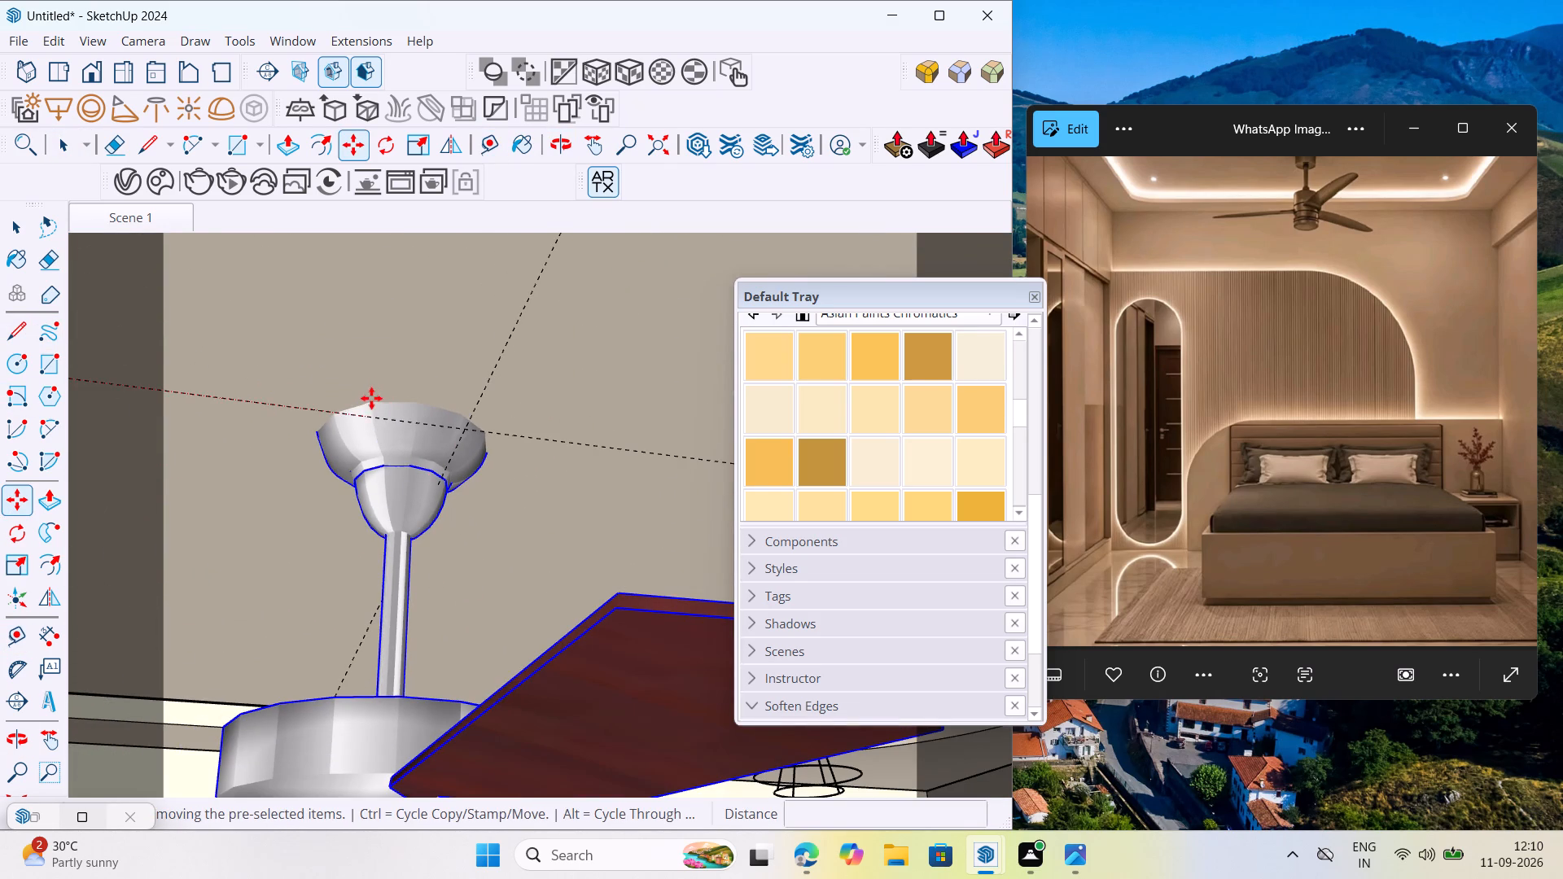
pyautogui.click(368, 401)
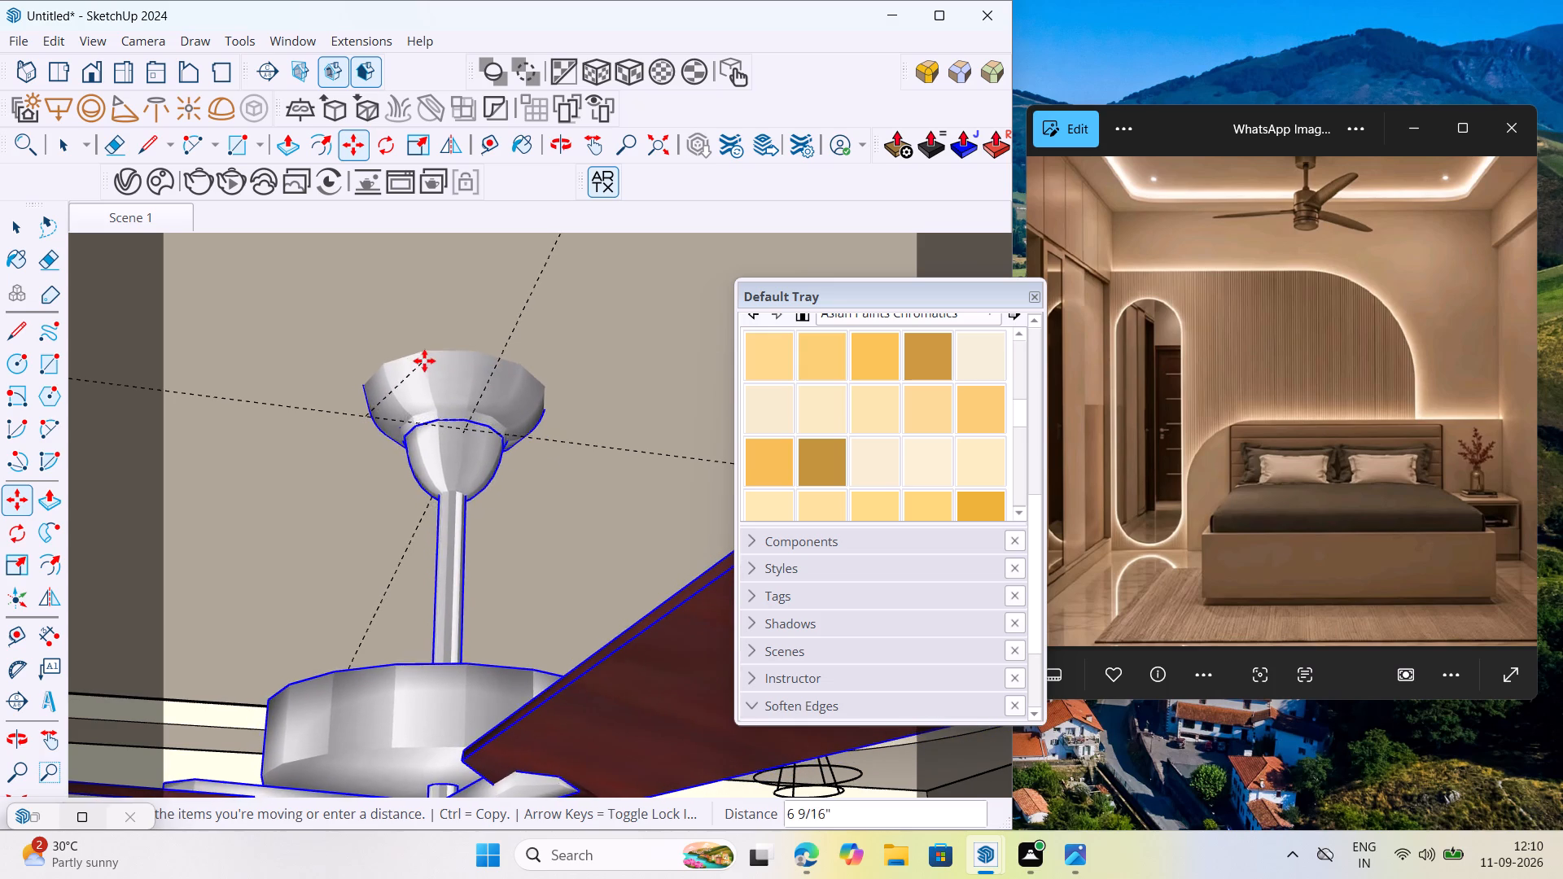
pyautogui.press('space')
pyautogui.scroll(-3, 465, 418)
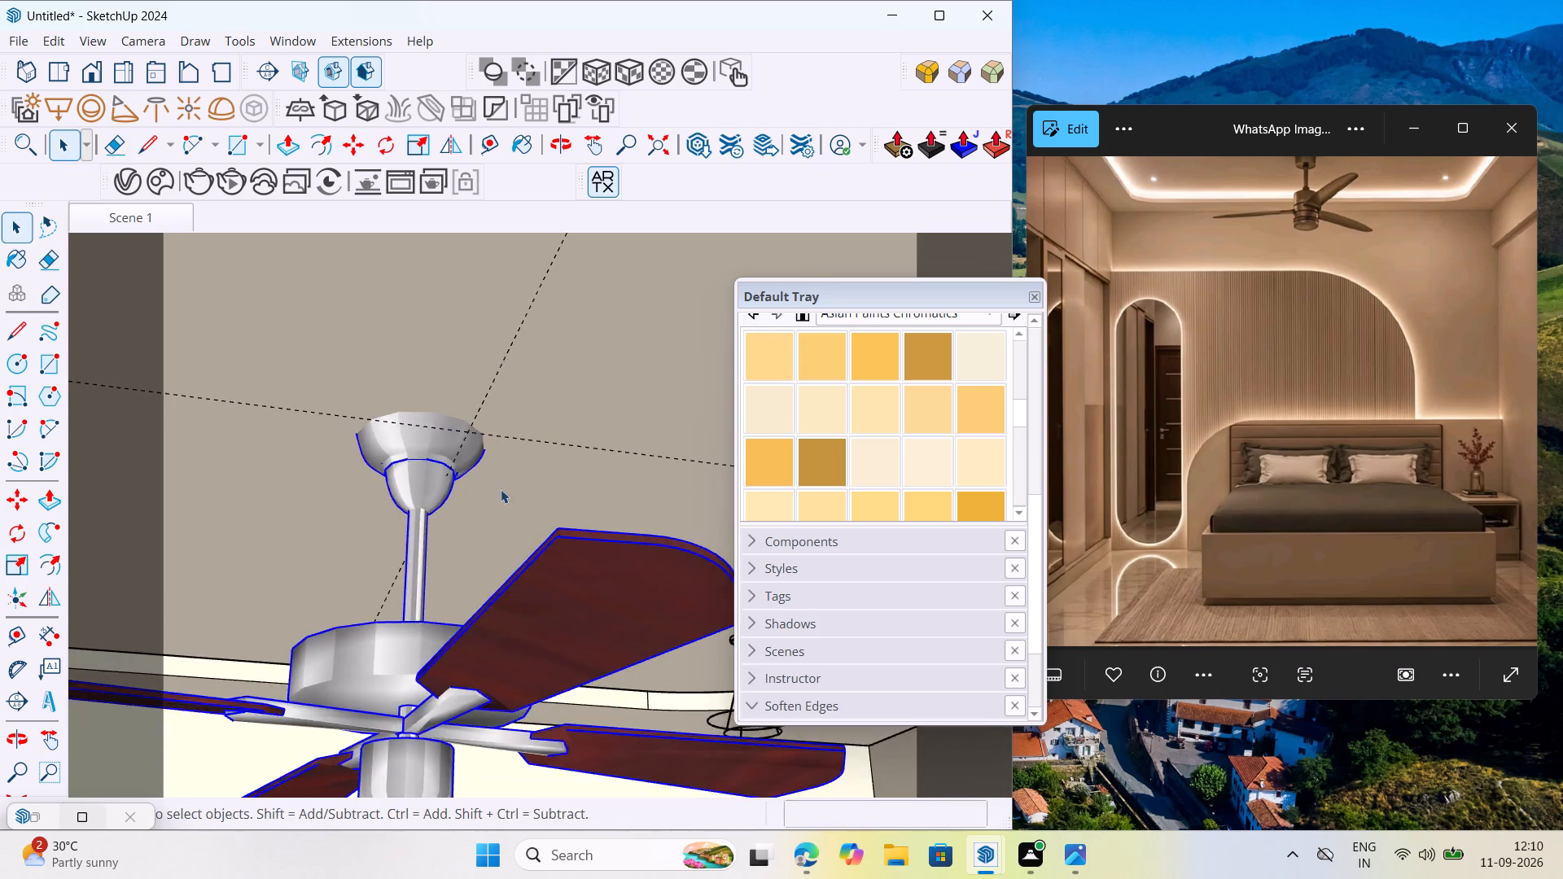
# Examine the fan mount's position against the crossing ceiling guides from several angles, ending in the Scene 1 view.
pyautogui.moveTo(501, 489); pyautogui.dragTo(476, 337, button='middle')
pyautogui.scroll(-8, 562, 608)
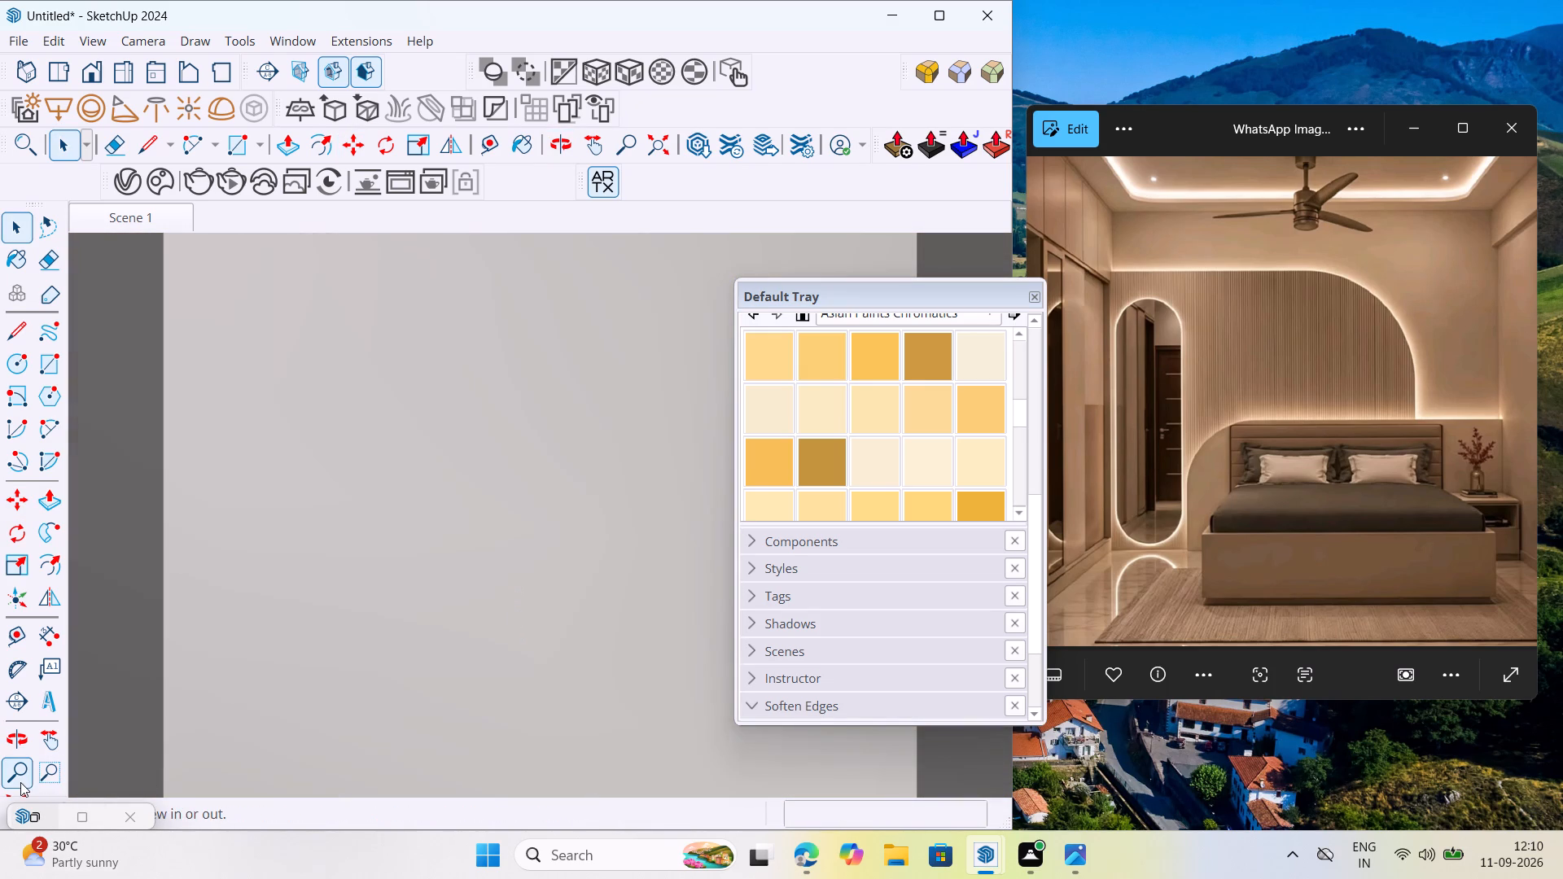
pyautogui.click(28, 792)
pyautogui.moveTo(196, 667); pyautogui.dragTo(301, 649, button='middle')
pyautogui.scroll(4, 328, 498)
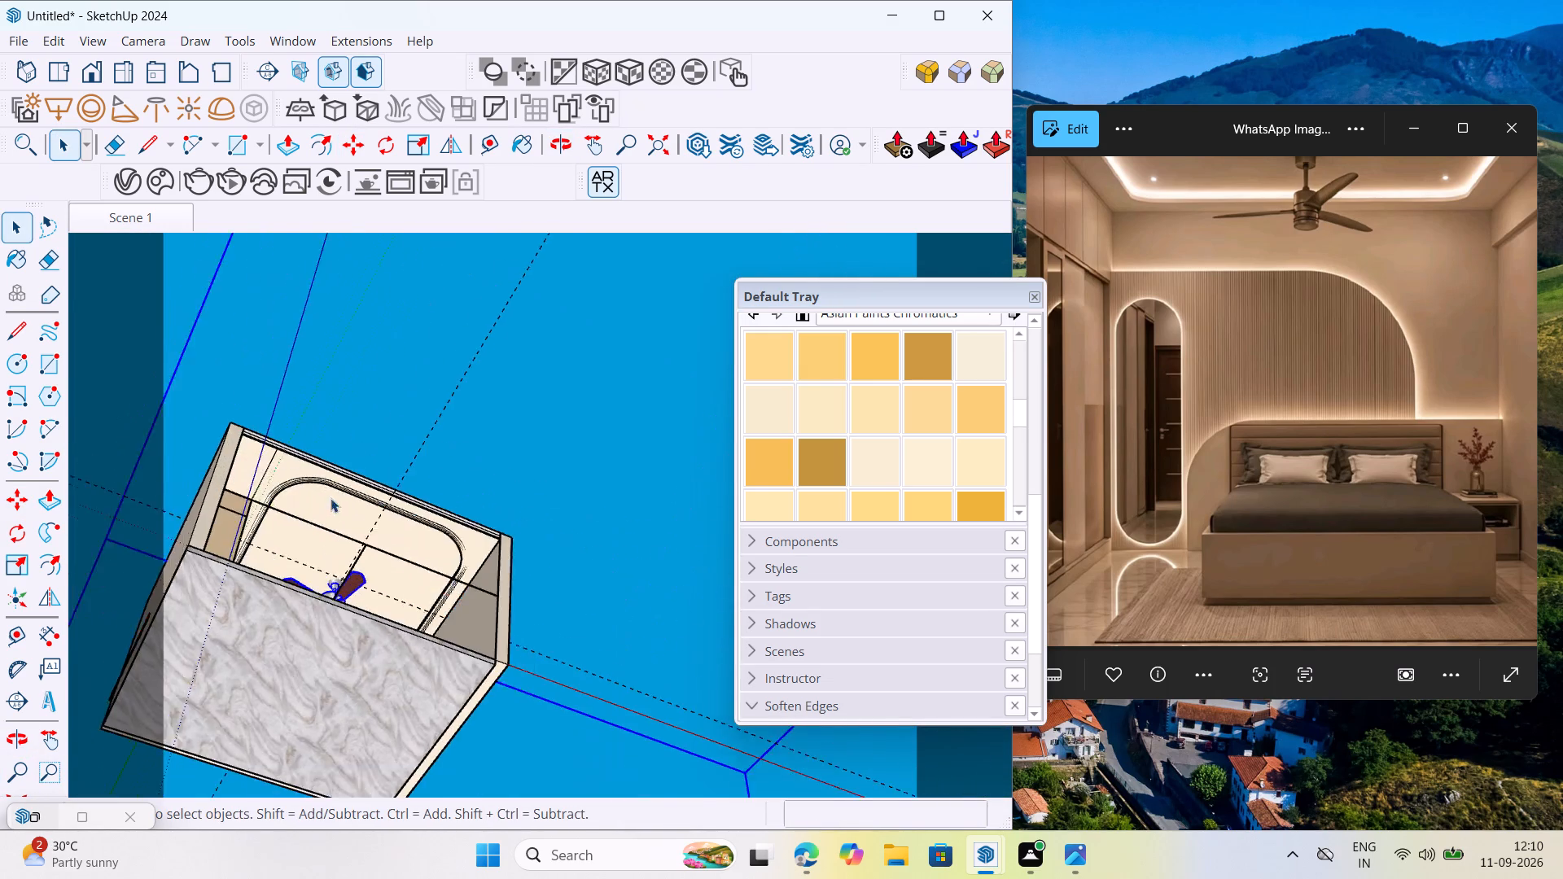
pyautogui.scroll(16, 331, 498)
pyautogui.moveTo(377, 640); pyautogui.dragTo(0, 701, button='middle')
pyautogui.scroll(19, 650, 759)
pyautogui.moveTo(458, 620); pyautogui.dragTo(484, 283, button='middle')
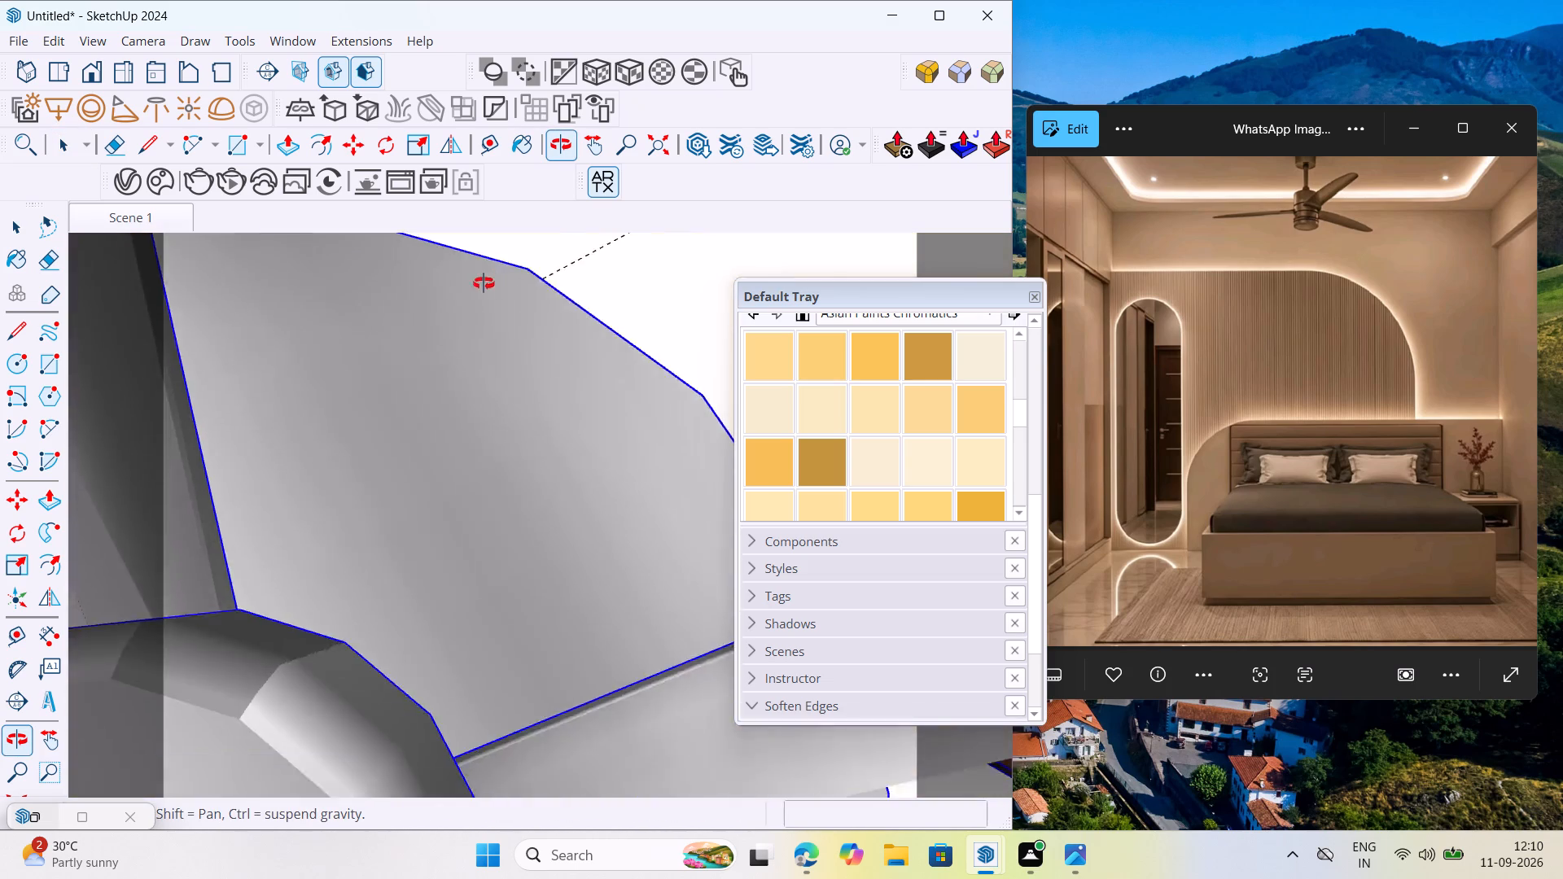
pyautogui.moveTo(484, 283); pyautogui.dragTo(759, 280, button='middle')
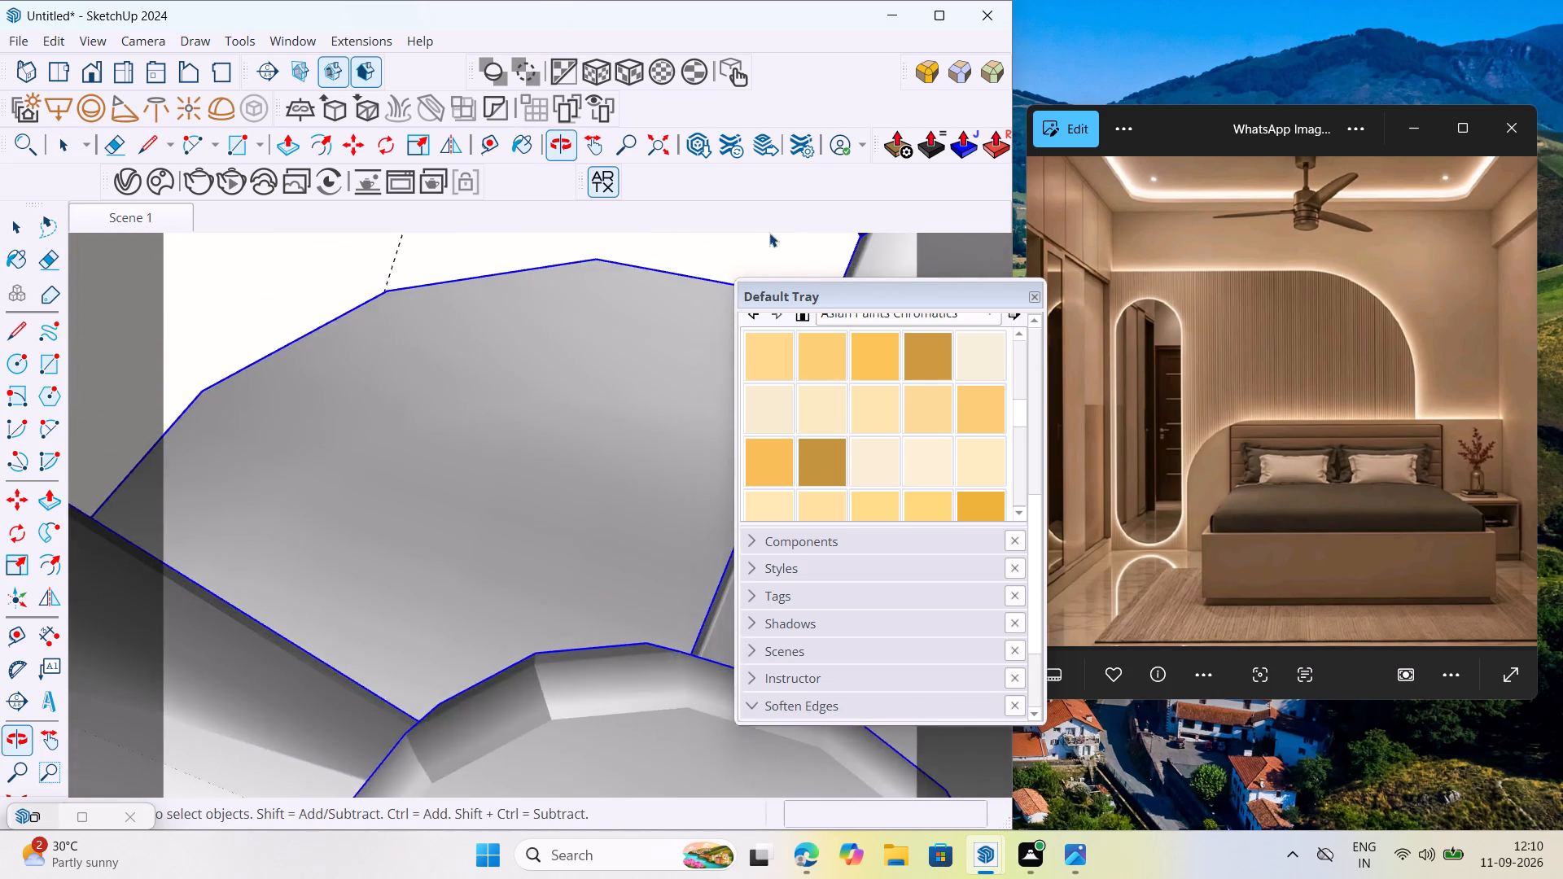
pyautogui.scroll(-12, 787, 233)
pyautogui.moveTo(614, 503); pyautogui.dragTo(738, 356, button='middle')
pyautogui.scroll(-11, 511, 282)
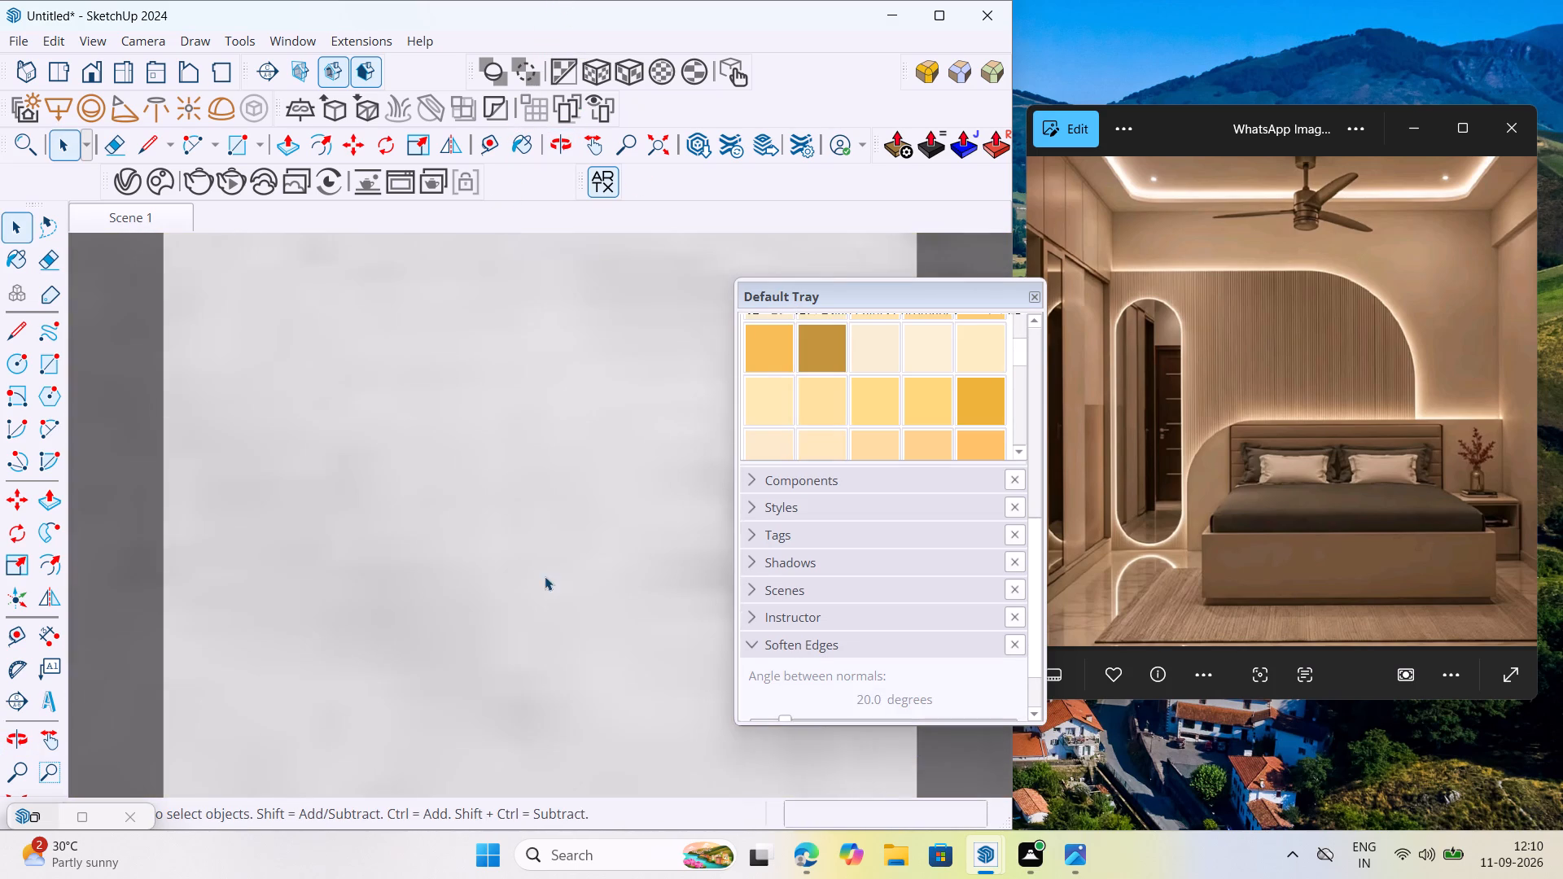
pyautogui.middleClick(545, 576)
pyautogui.click(10, 793)
pyautogui.moveTo(281, 701); pyautogui.dragTo(553, 562, button='middle')
pyautogui.scroll(1, 545, 539)
pyautogui.scroll(-8, 446, 523)
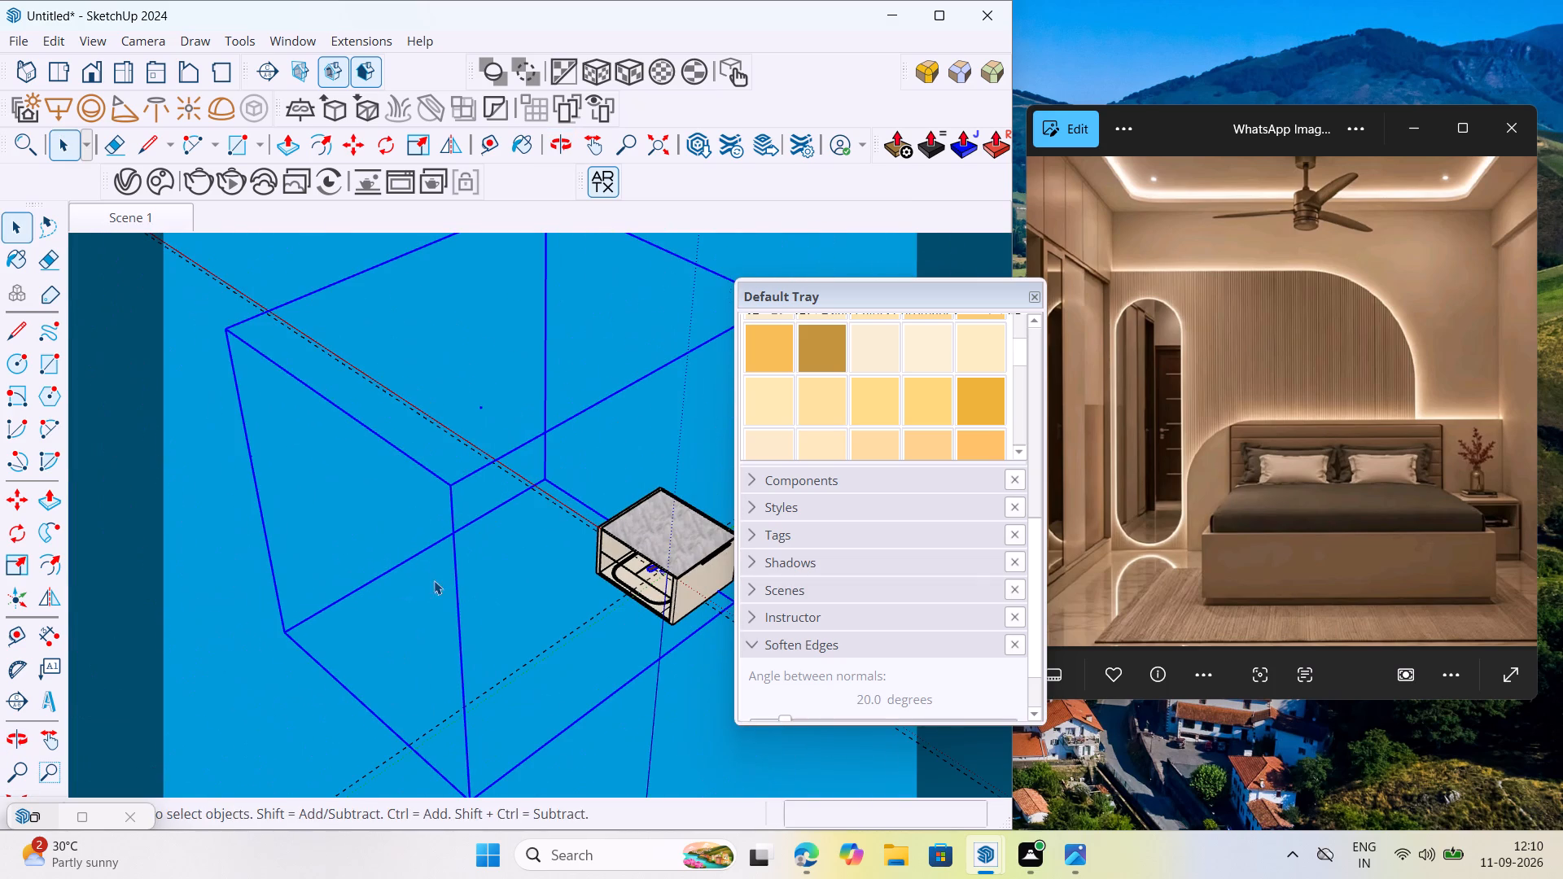
pyautogui.click(129, 207)
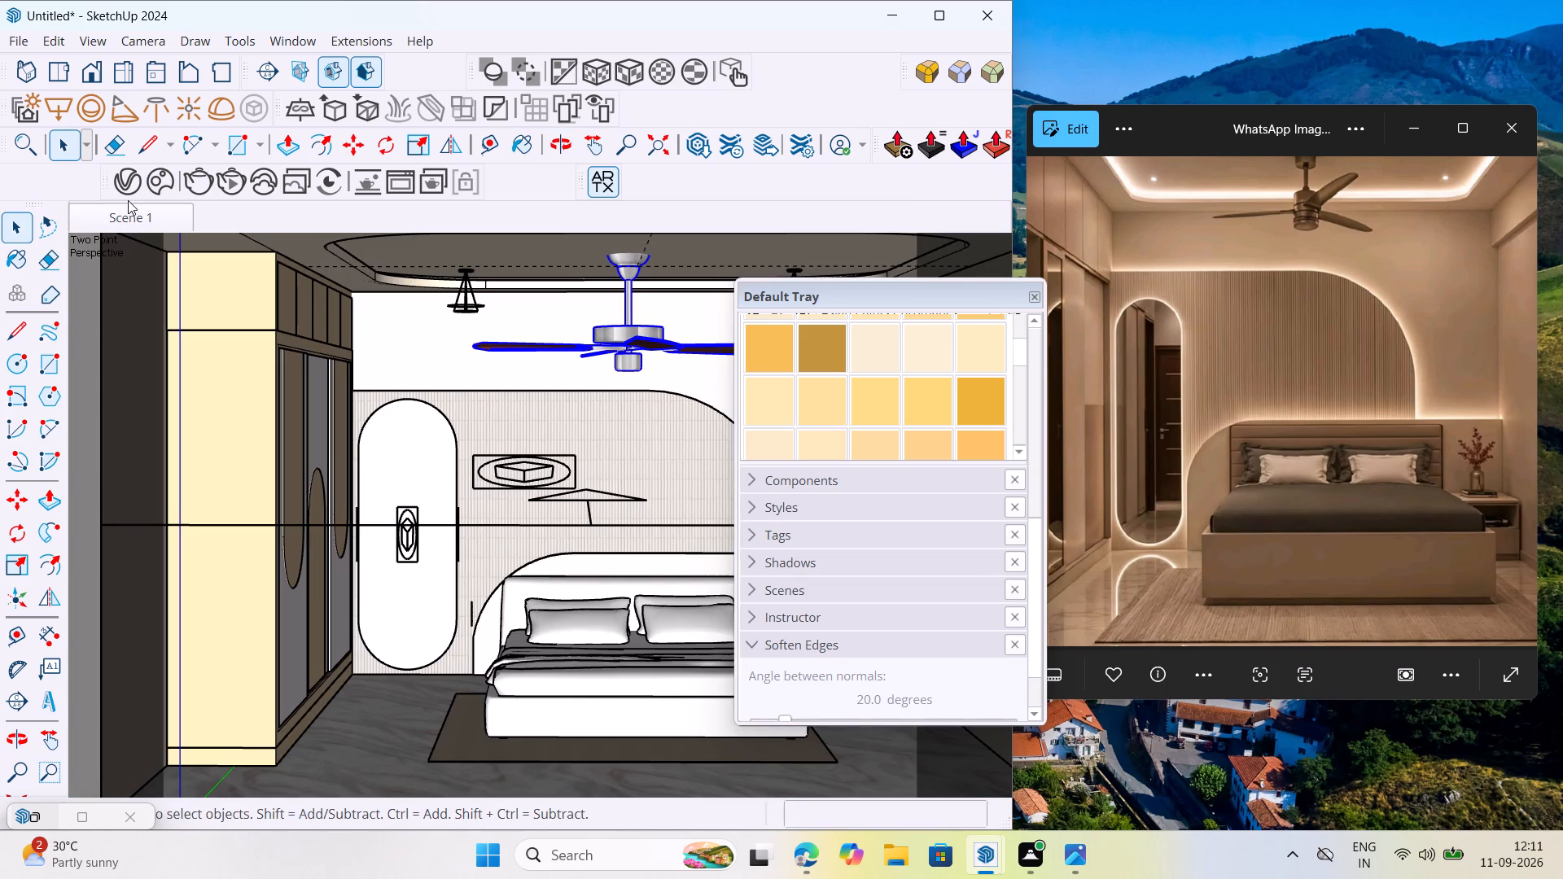
# Move the fan by its ceiling mount about 8 5/16" toward the crossing of the two guides.
pyautogui.scroll(-7, 20, 625)
pyautogui.scroll(-6, 359, 664)
pyautogui.scroll(8, 569, 392)
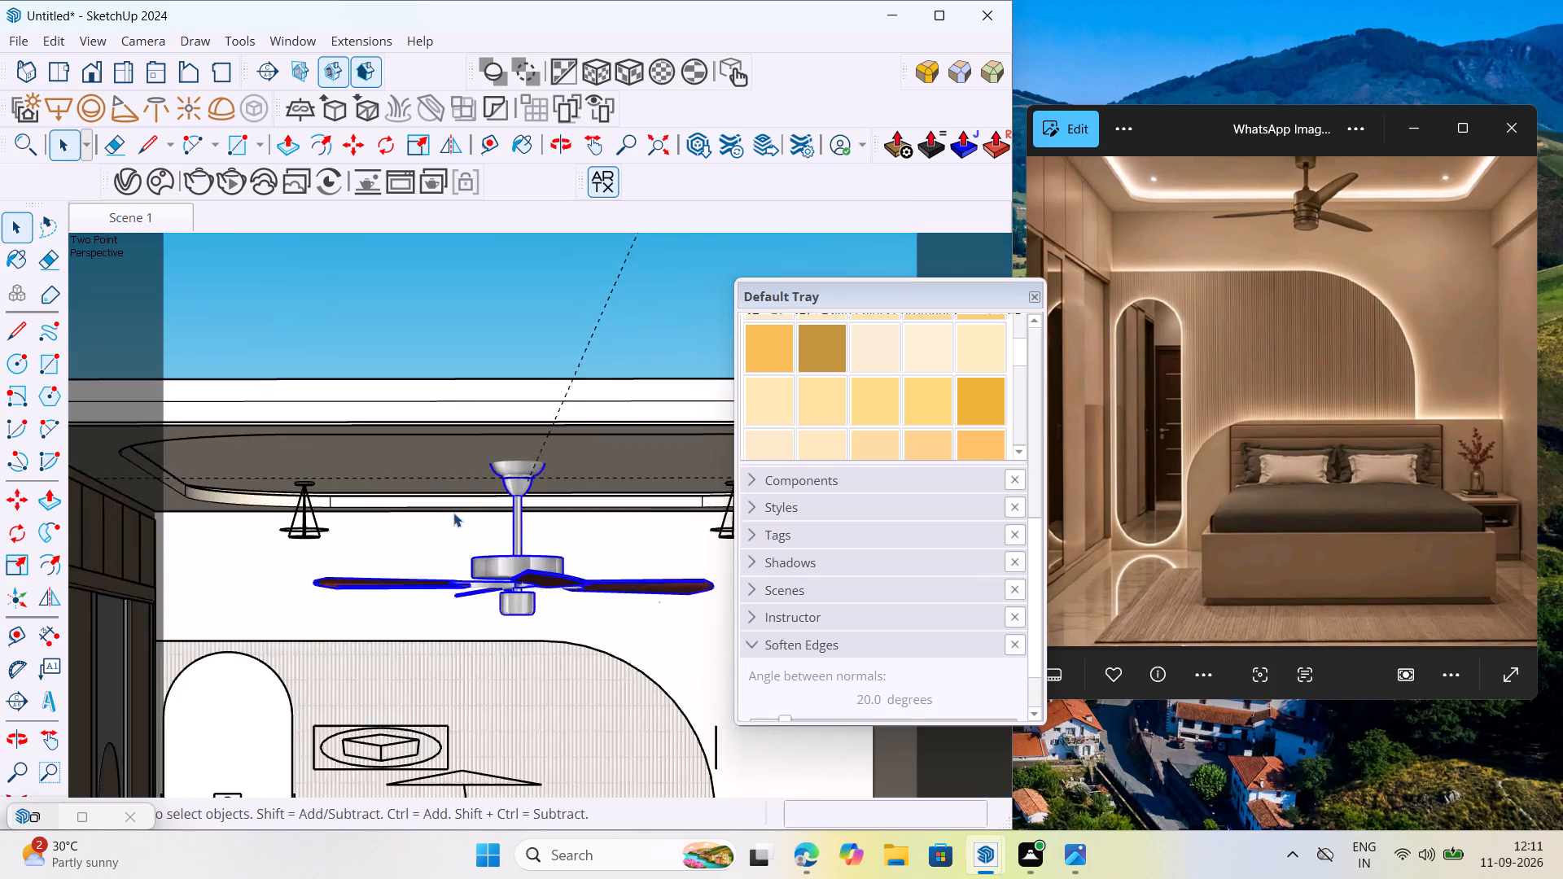
pyautogui.scroll(6, 453, 513)
pyautogui.moveTo(558, 498); pyautogui.dragTo(528, 405, button='middle')
pyautogui.scroll(5, 519, 300)
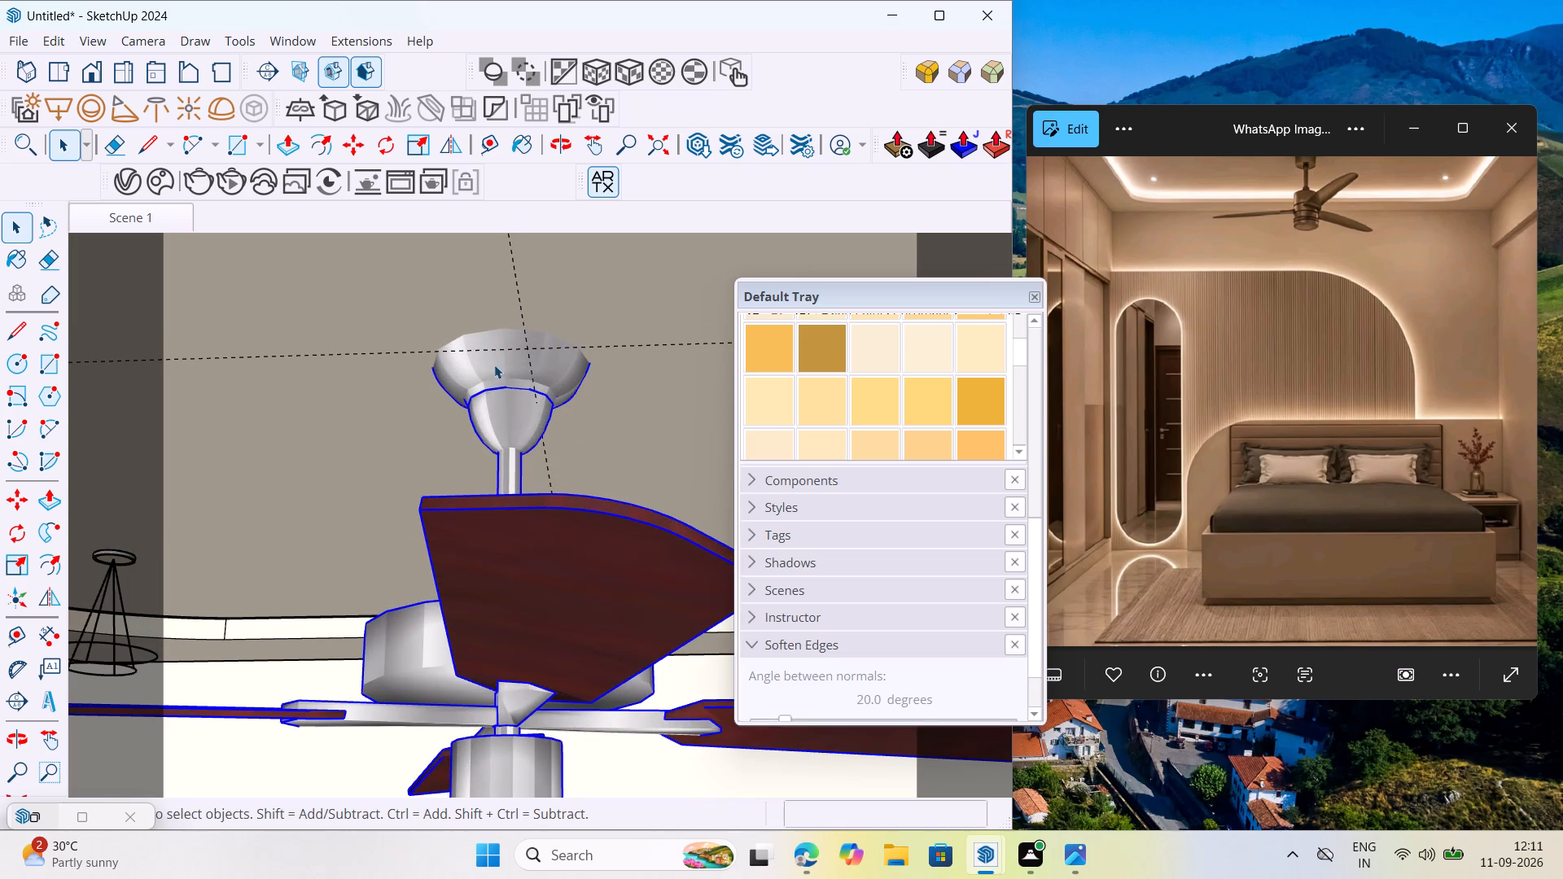
pyautogui.click(18, 498)
pyautogui.scroll(1, 600, 345)
pyautogui.click(497, 341)
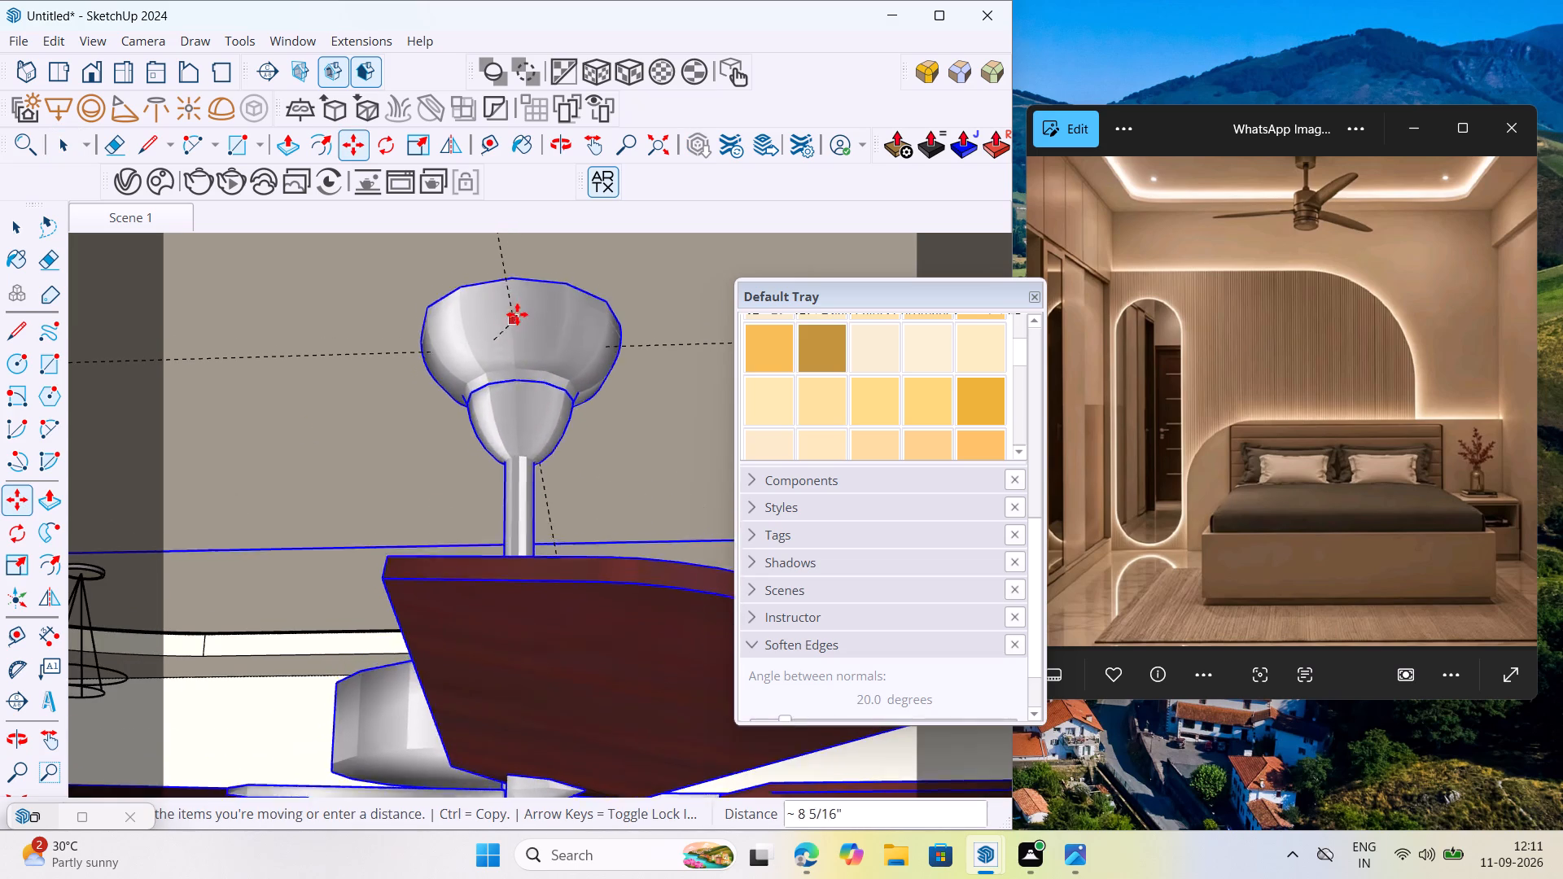
pyautogui.click(516, 308)
# Nudge the fan 3" along the green axis toward the guide crossing, and clear the selection.
pyautogui.scroll(1, 531, 366)
pyautogui.moveTo(531, 366); pyautogui.dragTo(542, 321, button='middle')
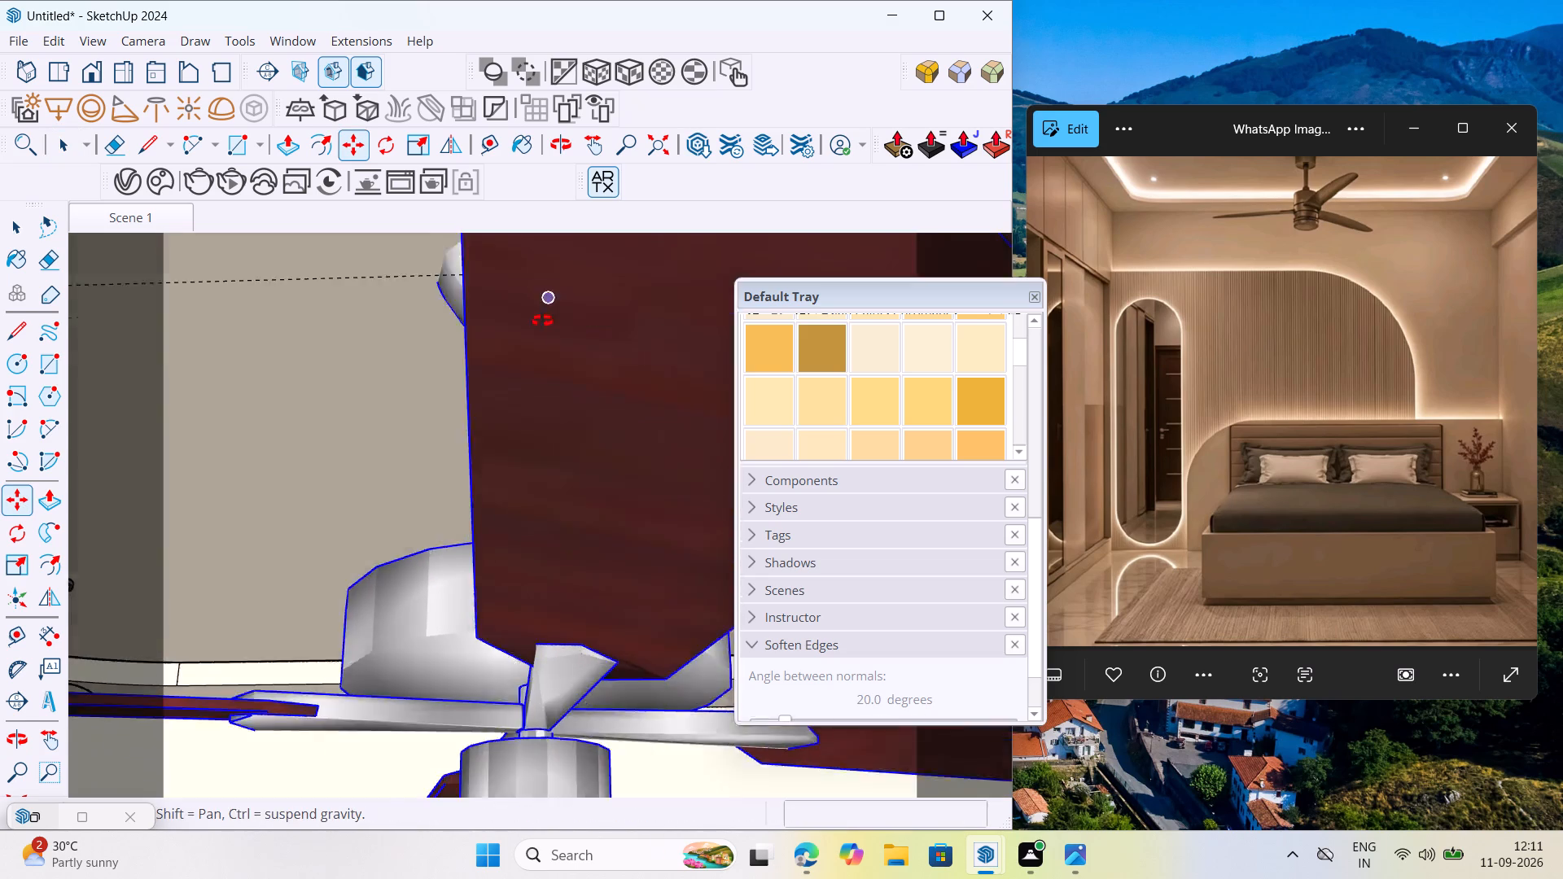
pyautogui.moveTo(542, 321); pyautogui.dragTo(565, 256, button='middle')
pyautogui.scroll(-20, 481, 385)
pyautogui.scroll(-1, 481, 385)
pyautogui.moveTo(475, 494); pyautogui.dragTo(536, 505, button='middle')
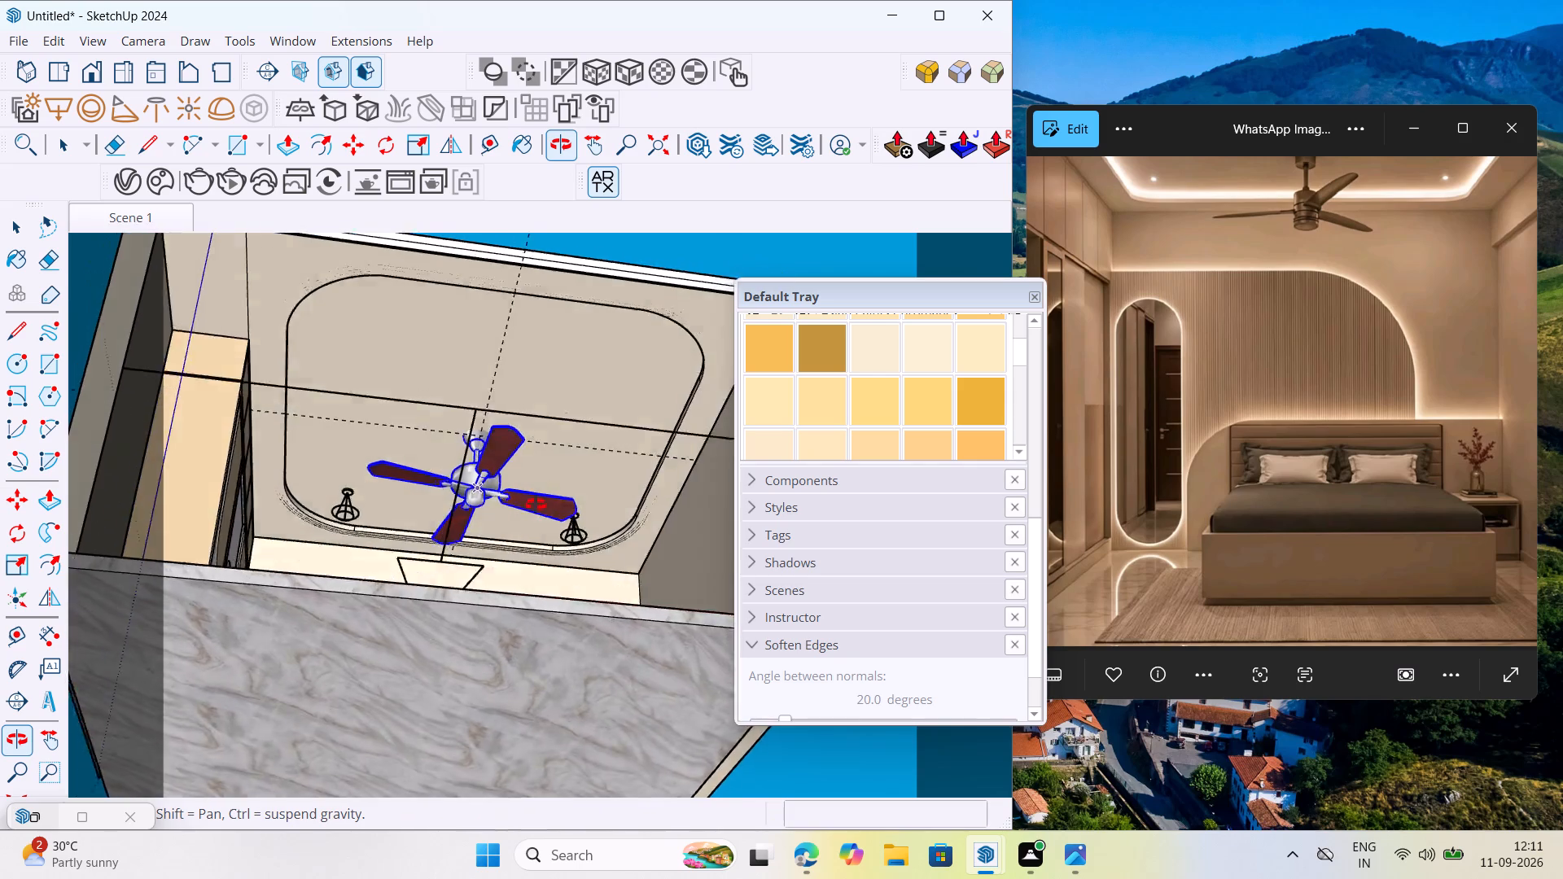
pyautogui.moveTo(536, 505); pyautogui.dragTo(357, 582, button='middle')
pyautogui.scroll(8, 427, 451)
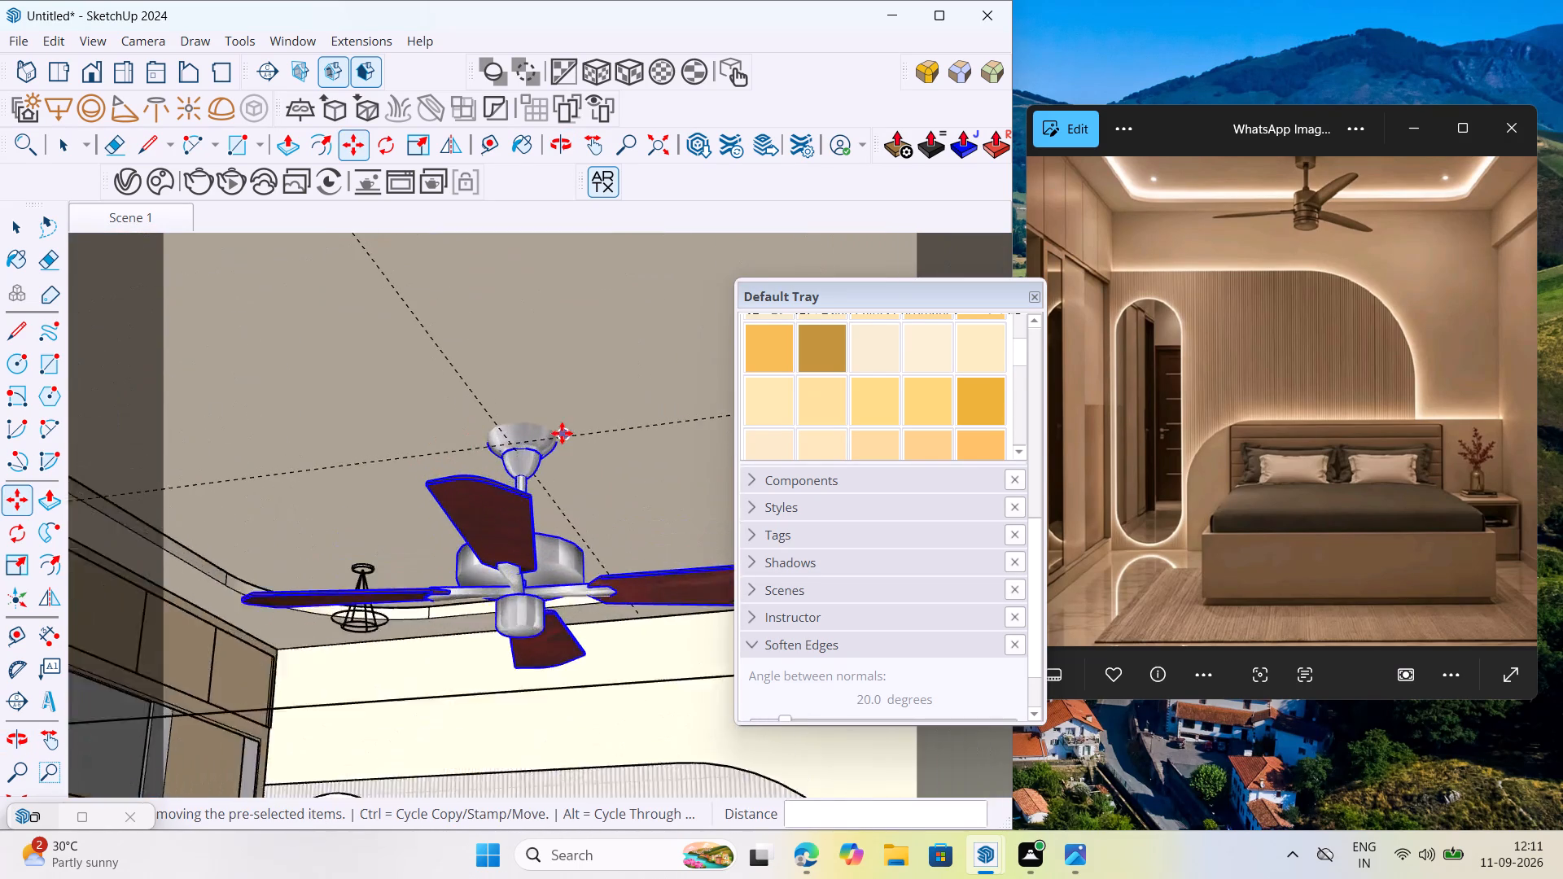
pyautogui.scroll(10, 562, 433)
pyautogui.click(504, 420)
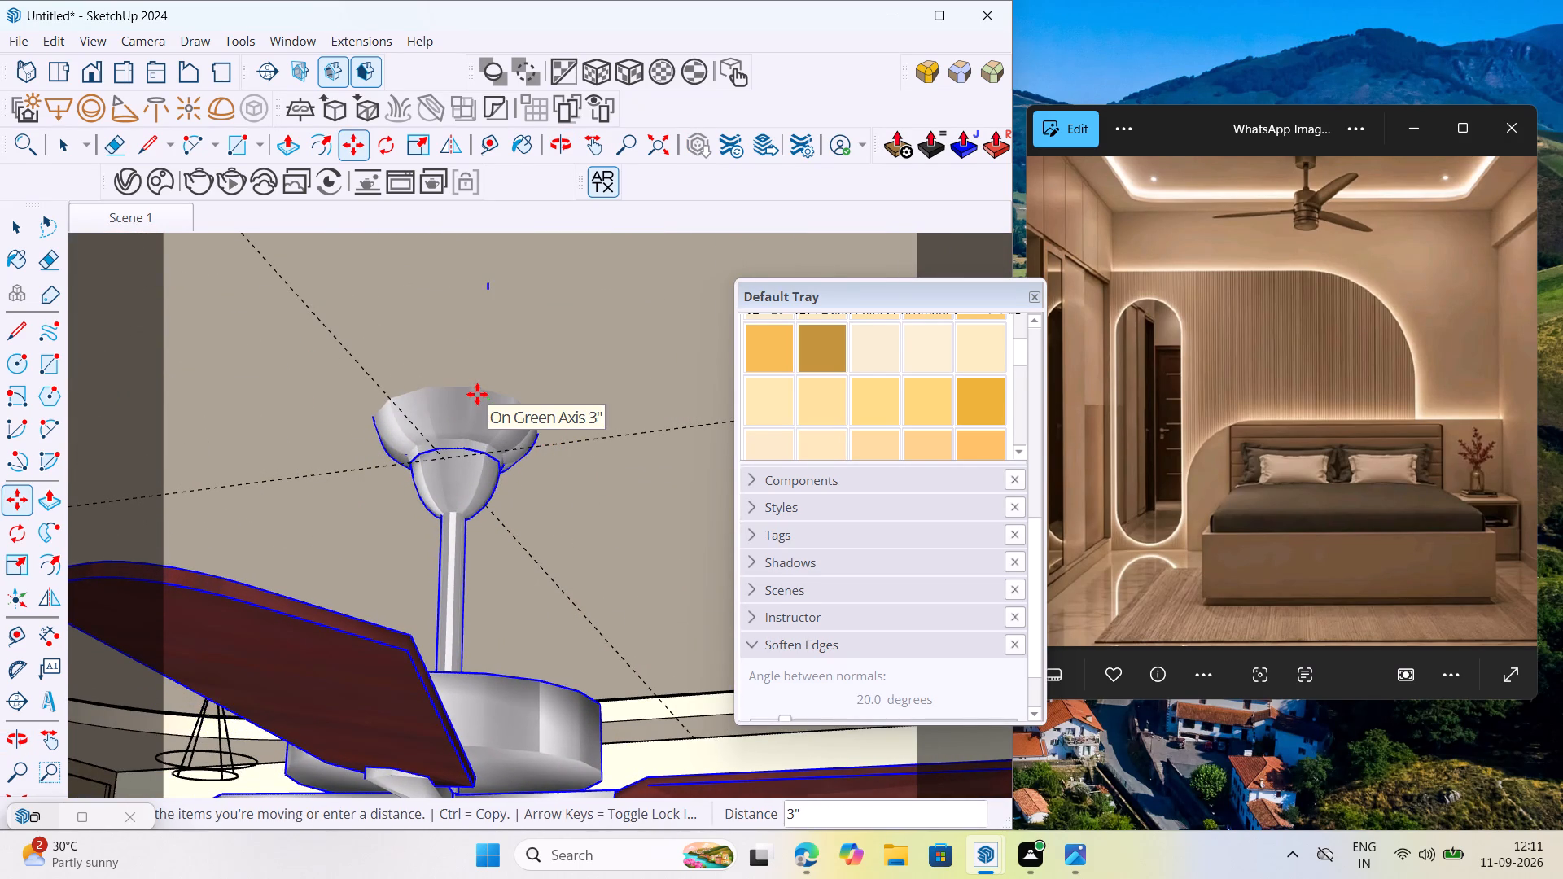
pyautogui.click(476, 393)
pyautogui.scroll(-20, 436, 399)
pyautogui.scroll(-1, 436, 399)
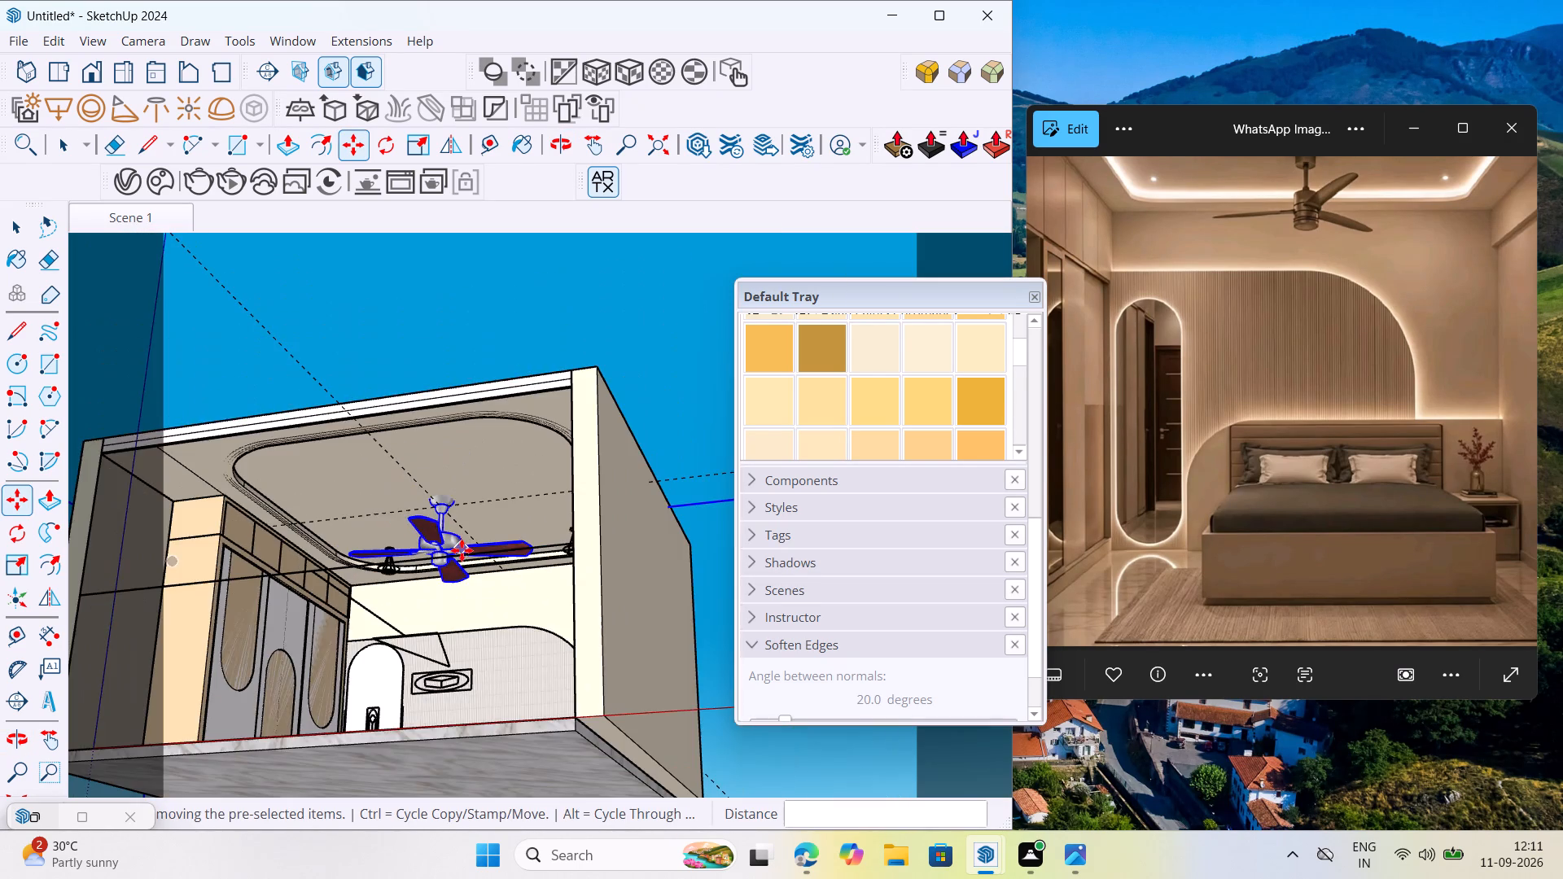
pyautogui.press('space')
pyautogui.moveTo(462, 557); pyautogui.dragTo(482, 636, button='middle')
pyautogui.rightClick(452, 366)
pyautogui.click(462, 322)
pyautogui.press('space')
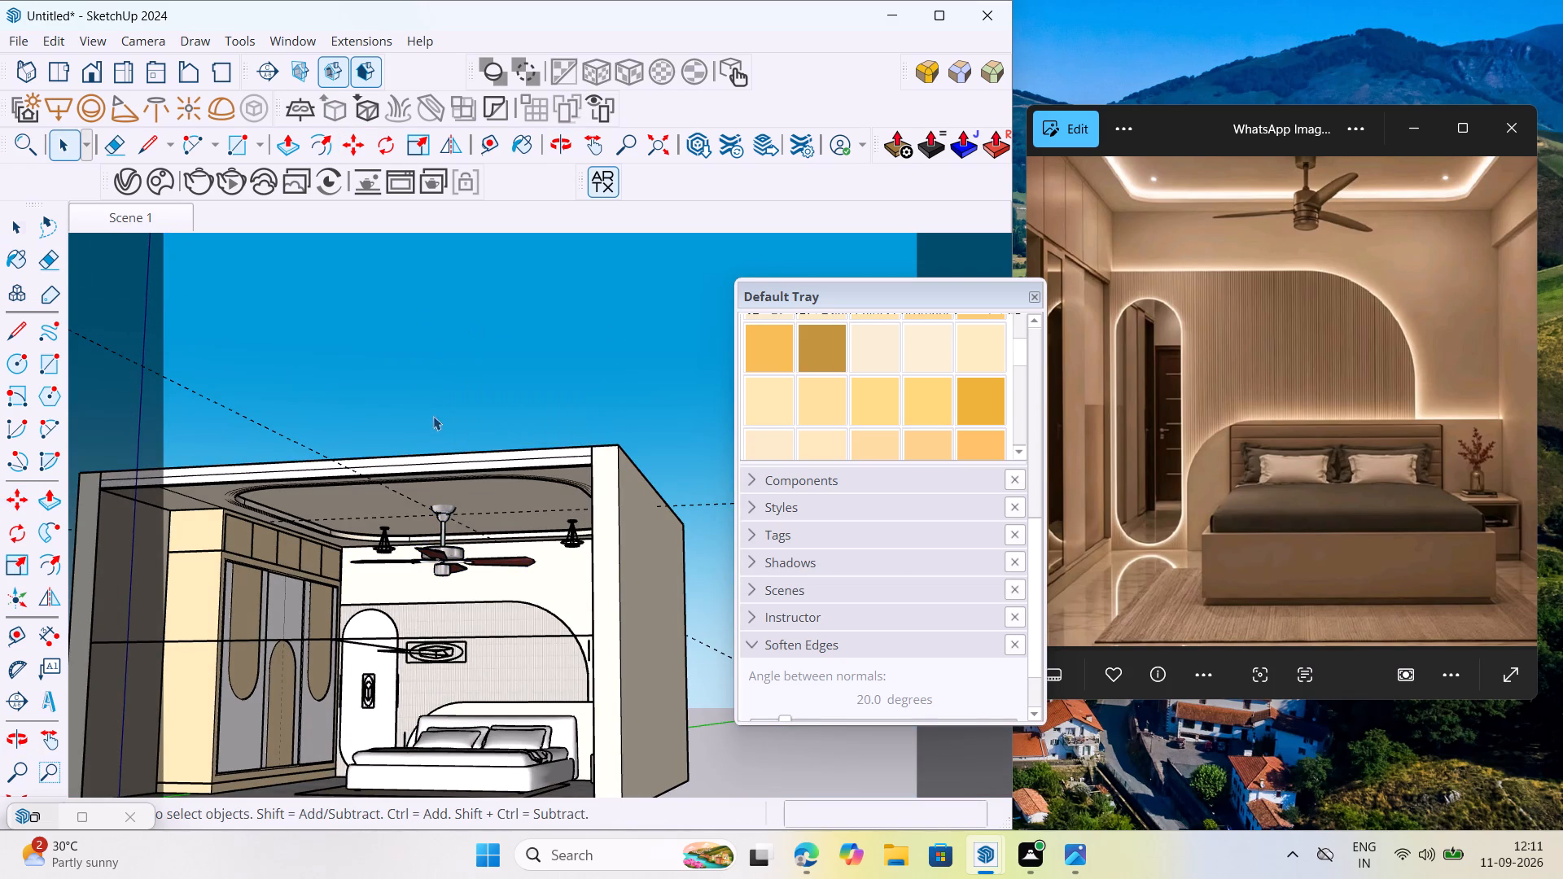
# Examine how the fan is centred in the ceiling recess from below and in the Scene 1 view.
pyautogui.rightClick(425, 365)
pyautogui.click(4, 218)
pyautogui.scroll(-5, 315, 437)
pyautogui.moveTo(359, 558); pyautogui.dragTo(459, 533, button='middle')
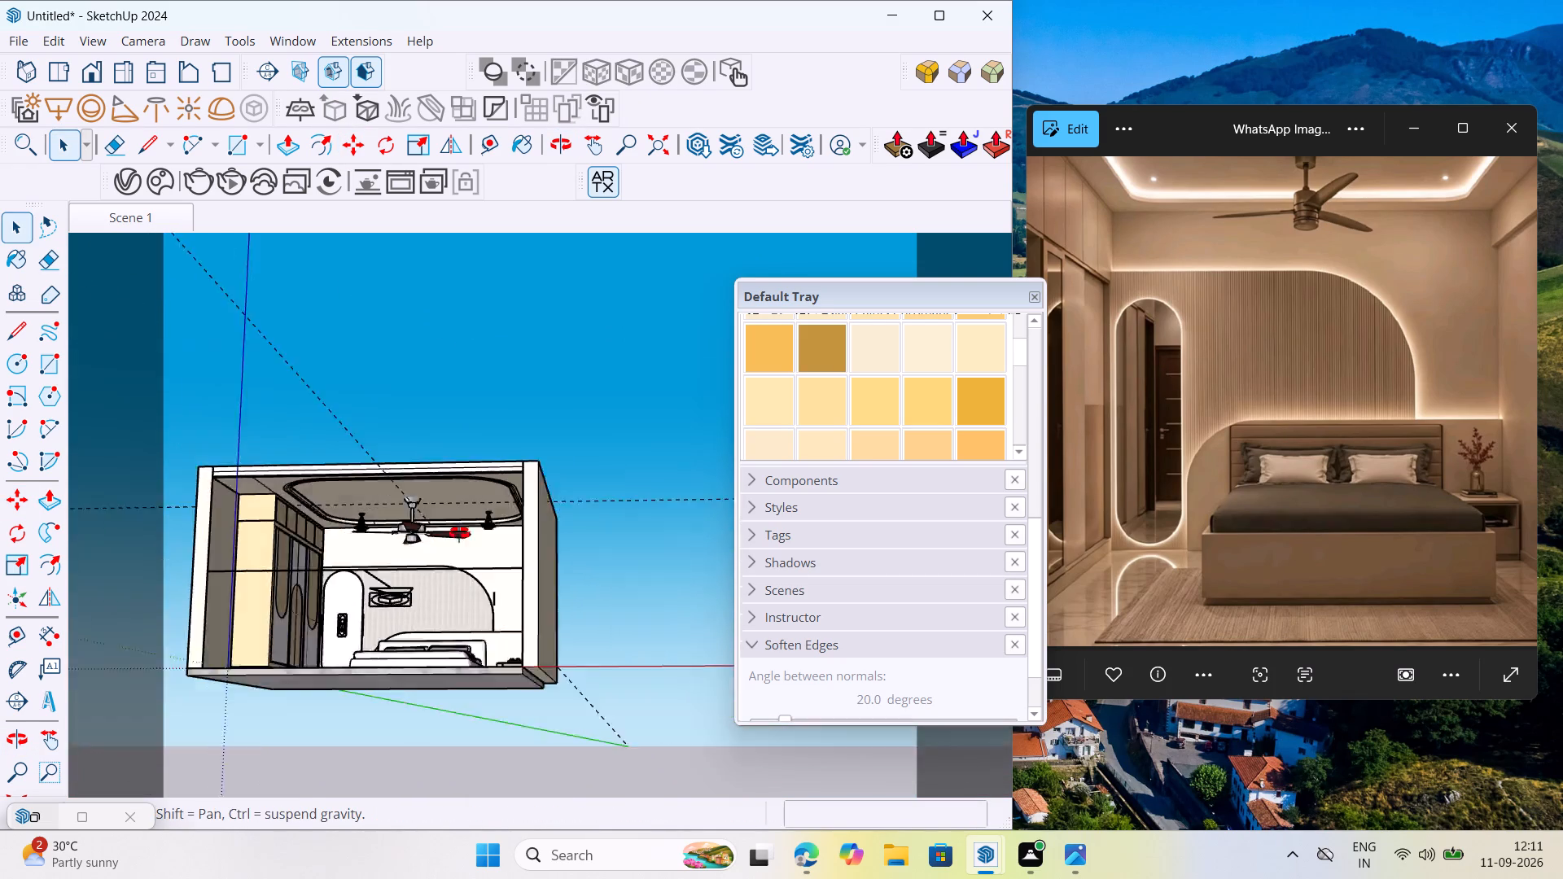
pyautogui.moveTo(459, 533); pyautogui.dragTo(501, 431, button='middle')
pyautogui.moveTo(492, 421); pyautogui.dragTo(383, 376, button='middle')
pyautogui.scroll(11, 396, 540)
pyautogui.scroll(-5, 444, 487)
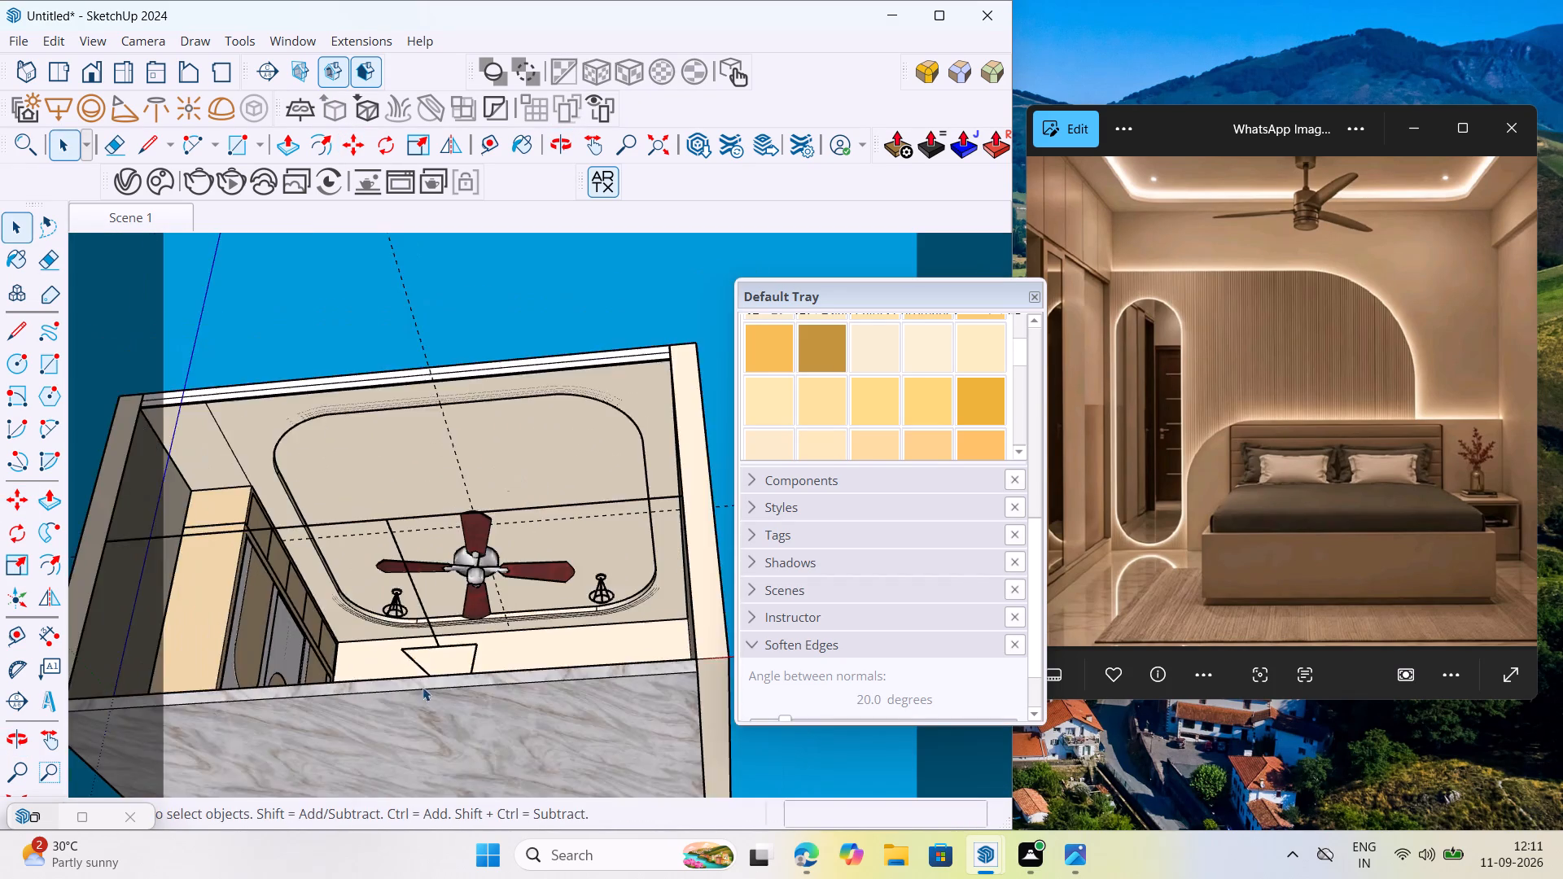
pyautogui.scroll(-9, 422, 687)
pyautogui.moveTo(399, 607); pyautogui.dragTo(451, 804, button='middle')
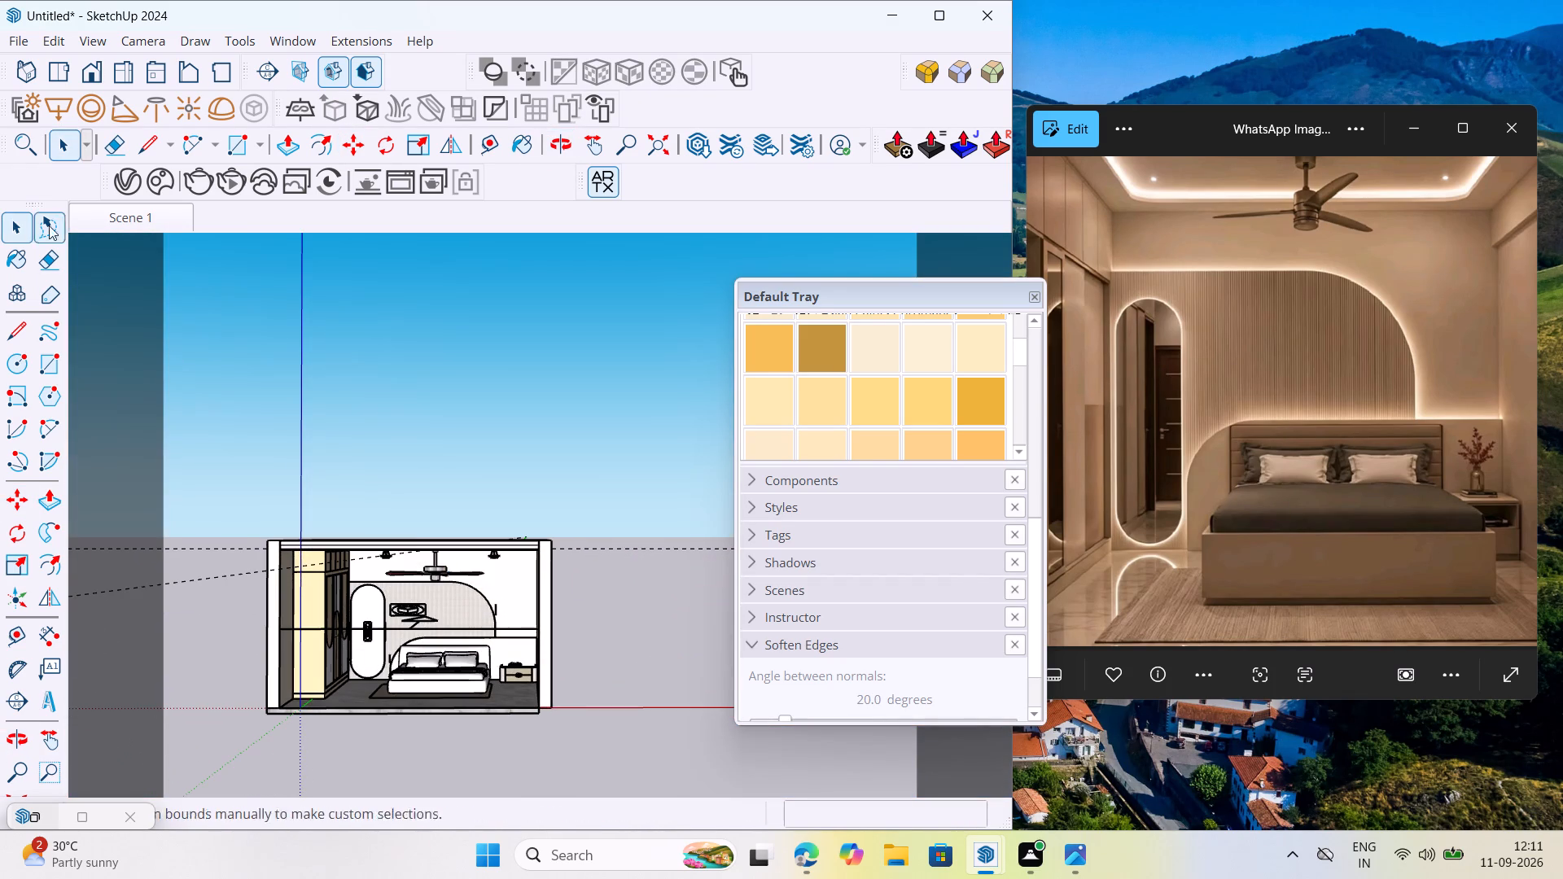
pyautogui.click(97, 208)
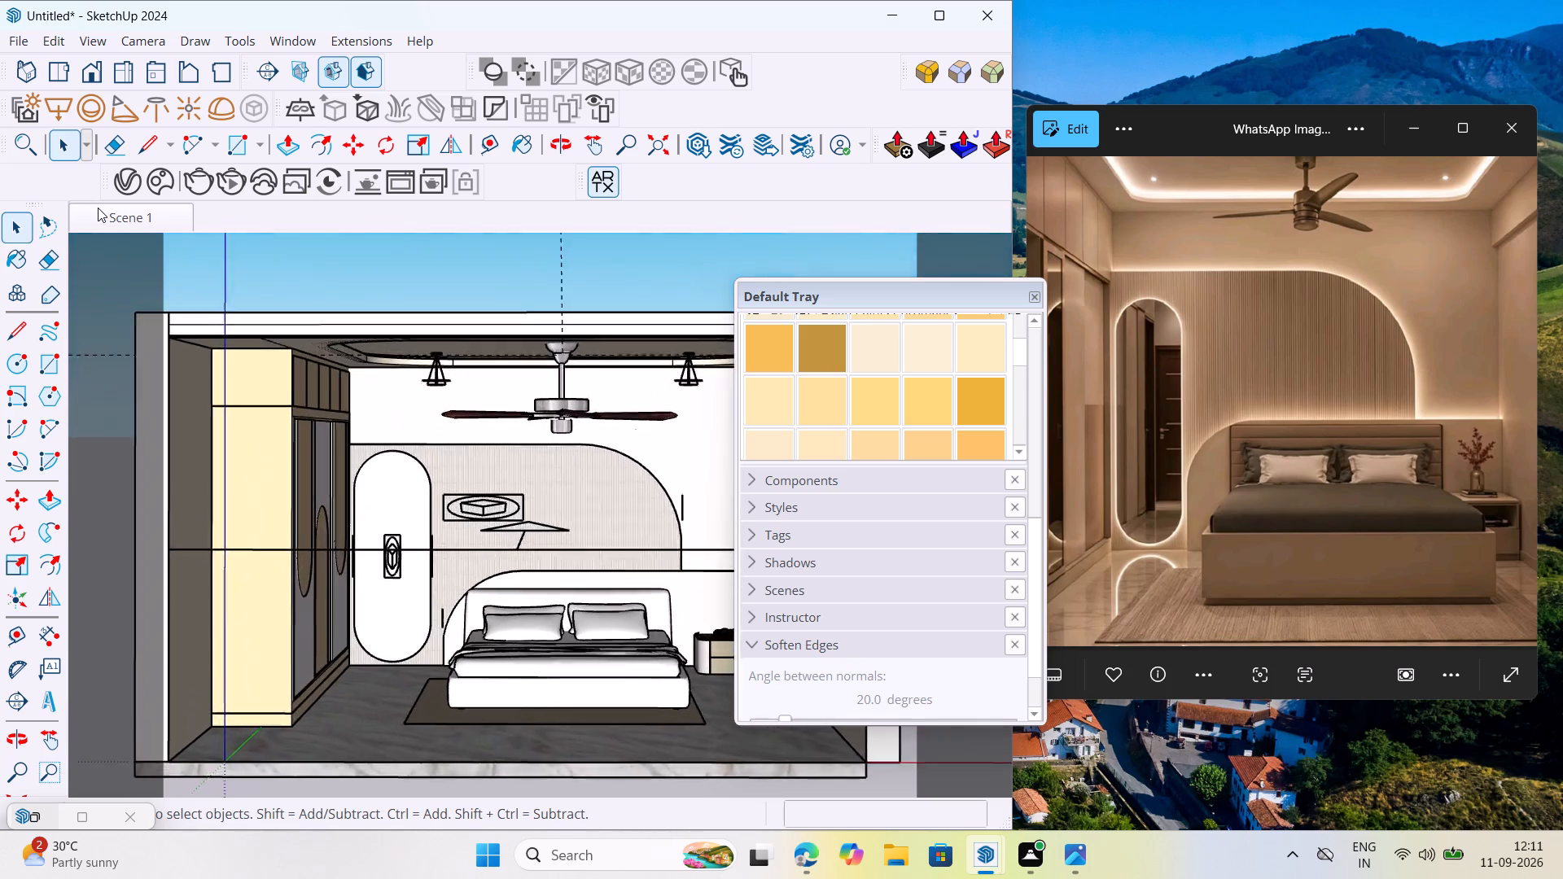
pyautogui.scroll(-7, 86, 418)
pyautogui.scroll(-6, 480, 518)
pyautogui.scroll(8, 676, 480)
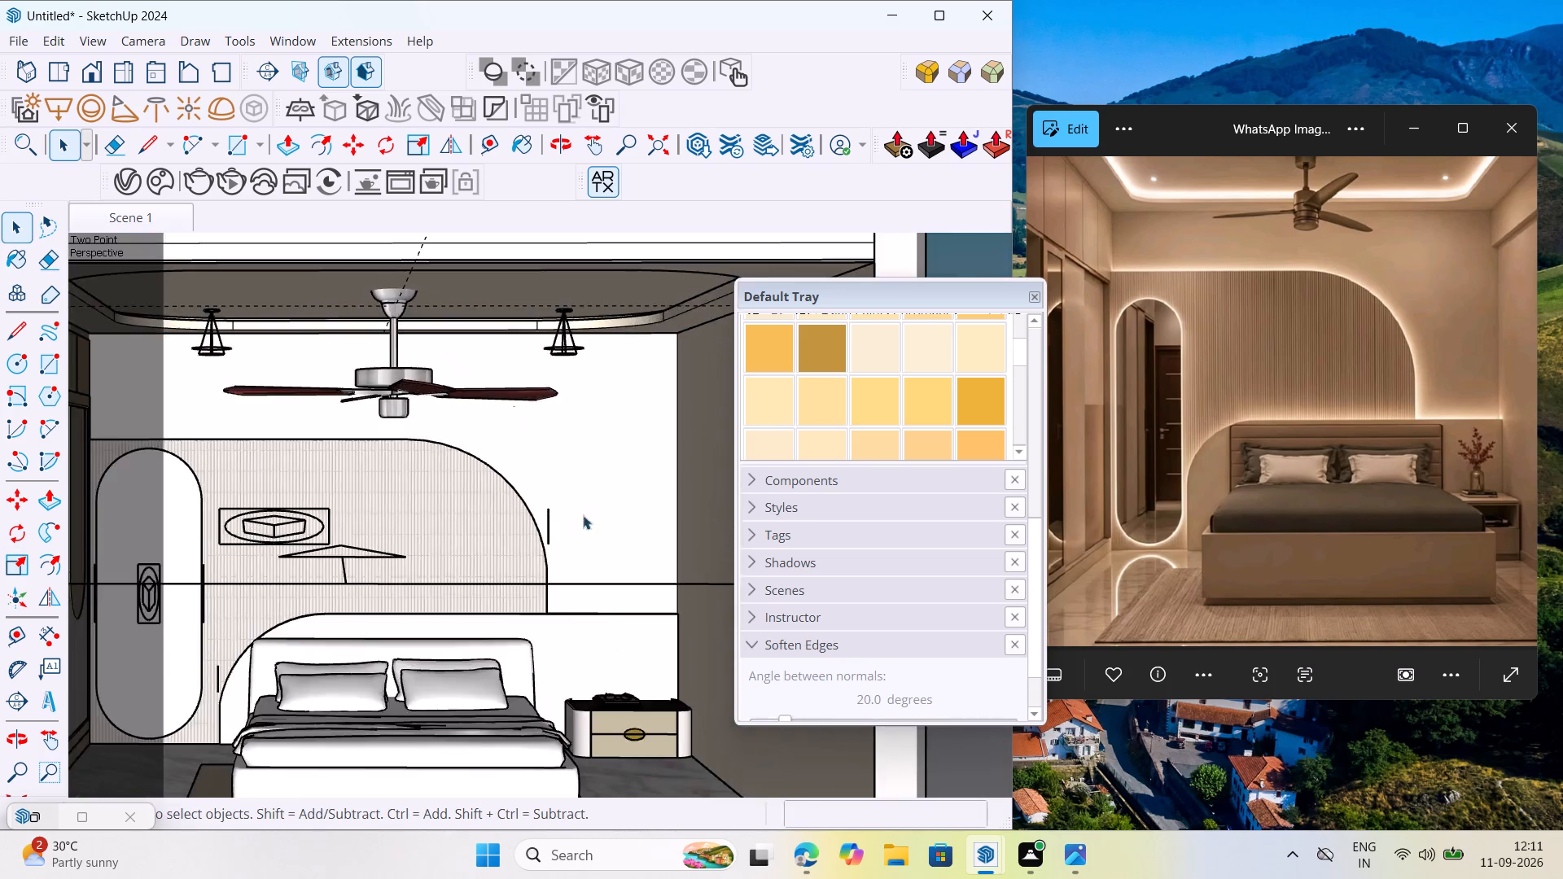
pyautogui.scroll(11, 583, 515)
pyautogui.click(511, 480)
pyautogui.scroll(-6, 511, 479)
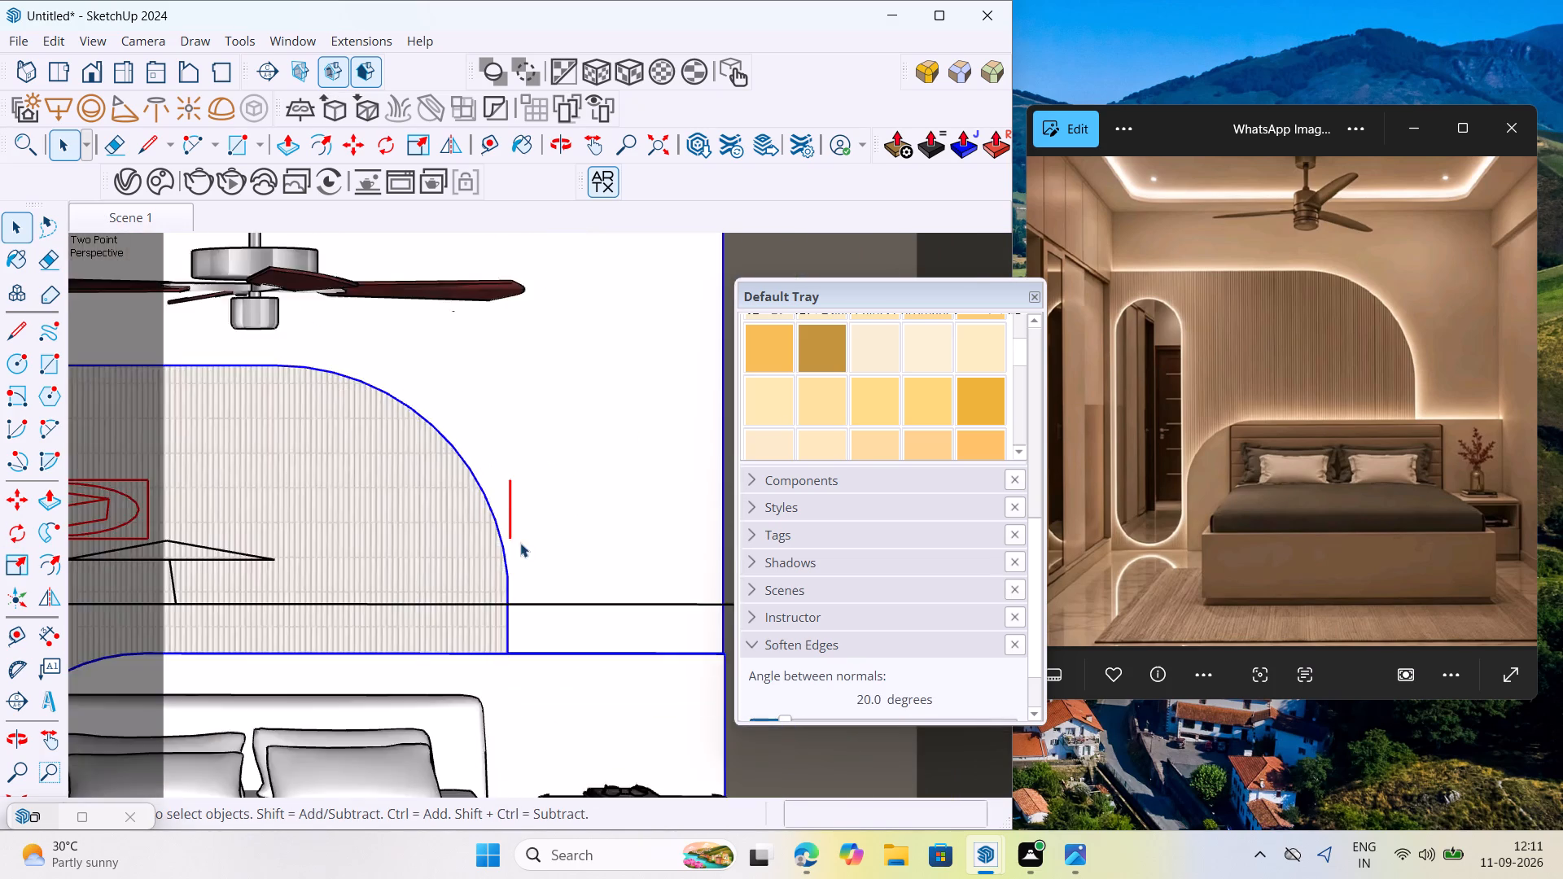
pyautogui.scroll(-20, 520, 543)
pyautogui.scroll(-3, 520, 543)
pyautogui.rightClick(559, 354)
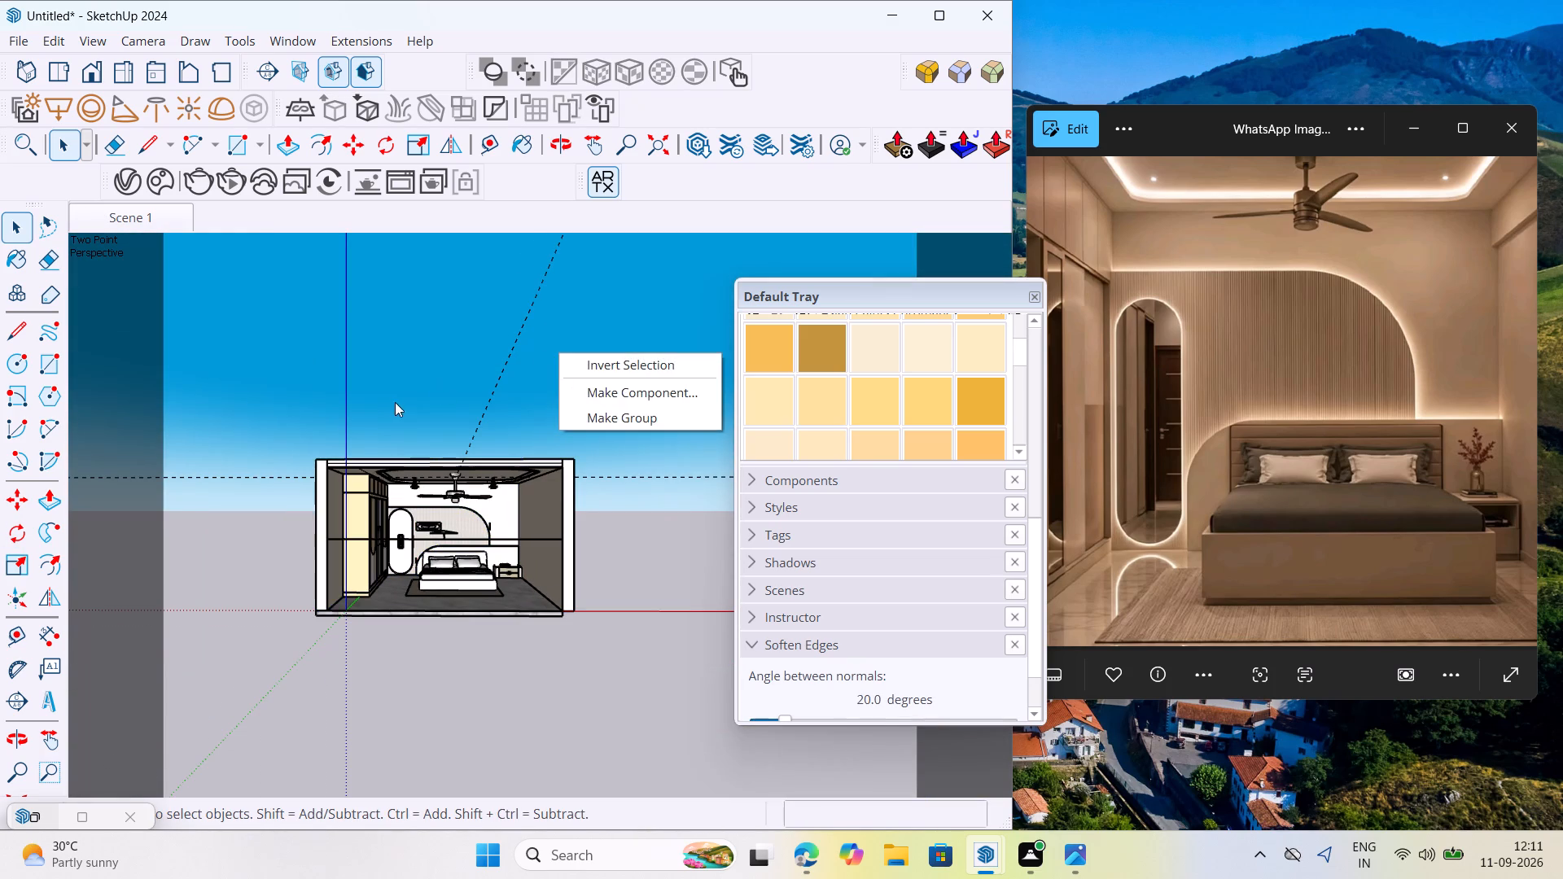
pyautogui.click(392, 402)
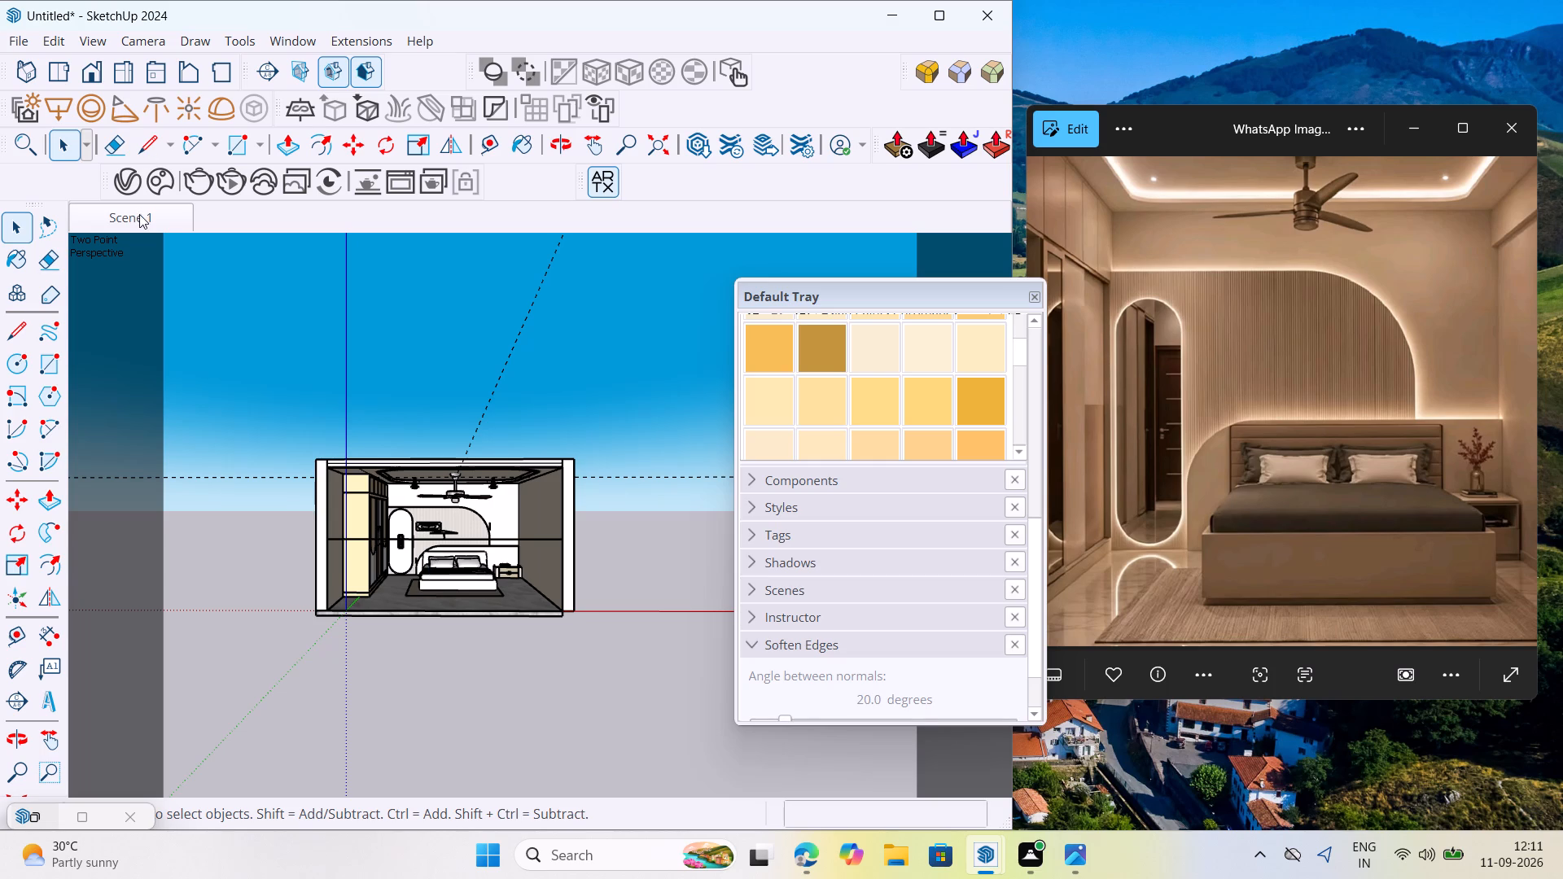
pyautogui.click(139, 214)
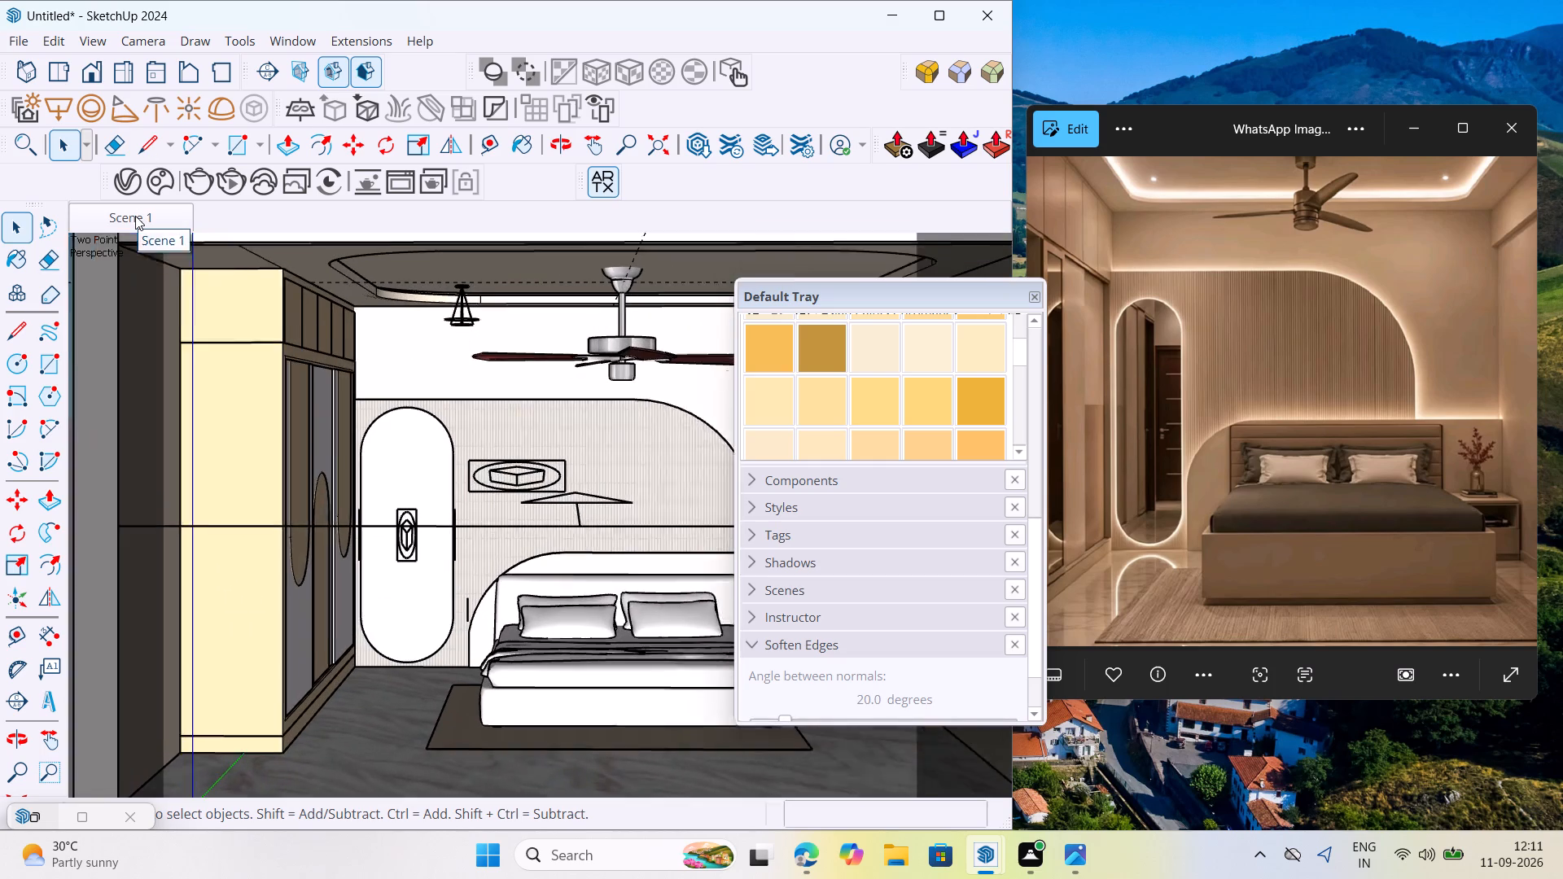
# Scale the ceiling fan vertically along the blue axis from its bottom centre grip to a factor of about 1.16.
pyautogui.click(633, 328)
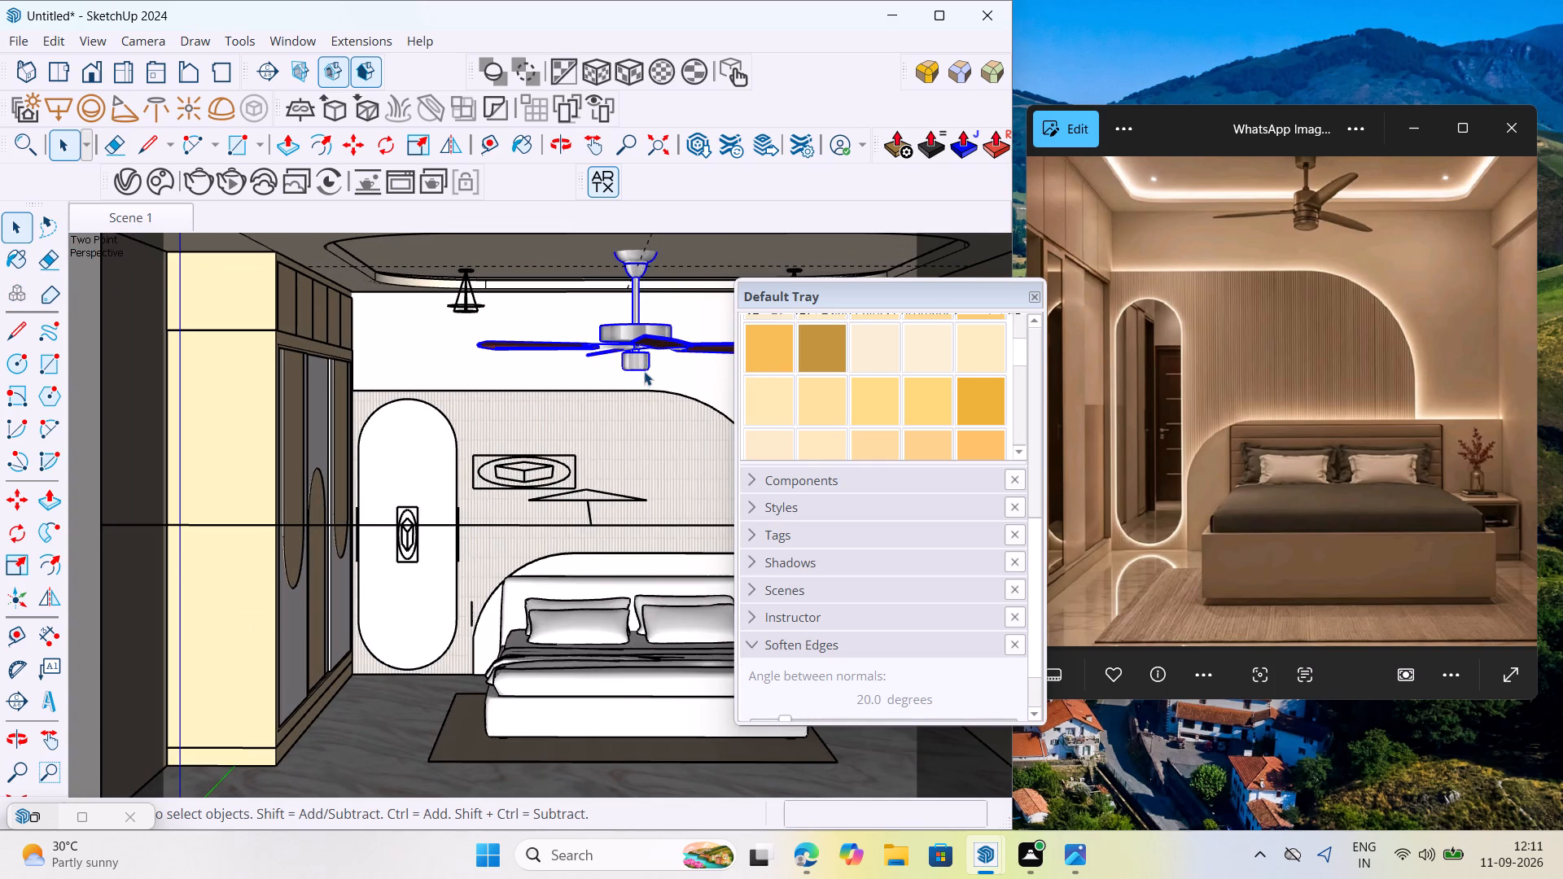
pyautogui.press('s')
pyautogui.click(633, 329)
pyautogui.press('space')
pyautogui.moveTo(651, 361); pyautogui.dragTo(637, 247, button='middle')
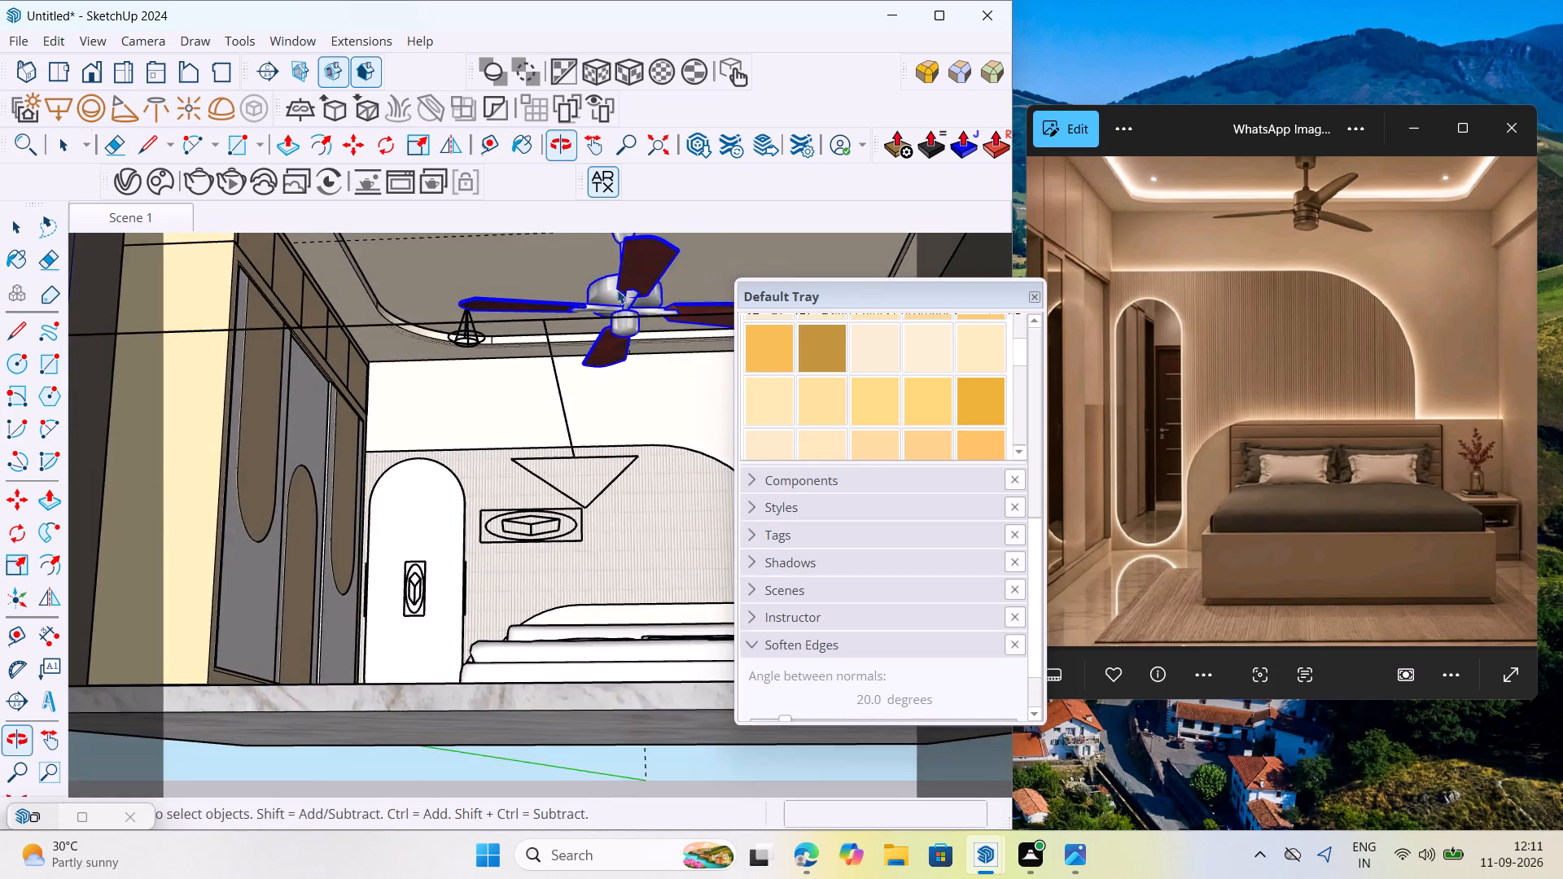
pyautogui.scroll(5, 615, 295)
pyautogui.press('s')
pyautogui.scroll(5, 615, 299)
pyautogui.press('s')
pyautogui.press('s')
pyautogui.click(620, 308)
pyautogui.click(630, 310)
pyautogui.press('s')
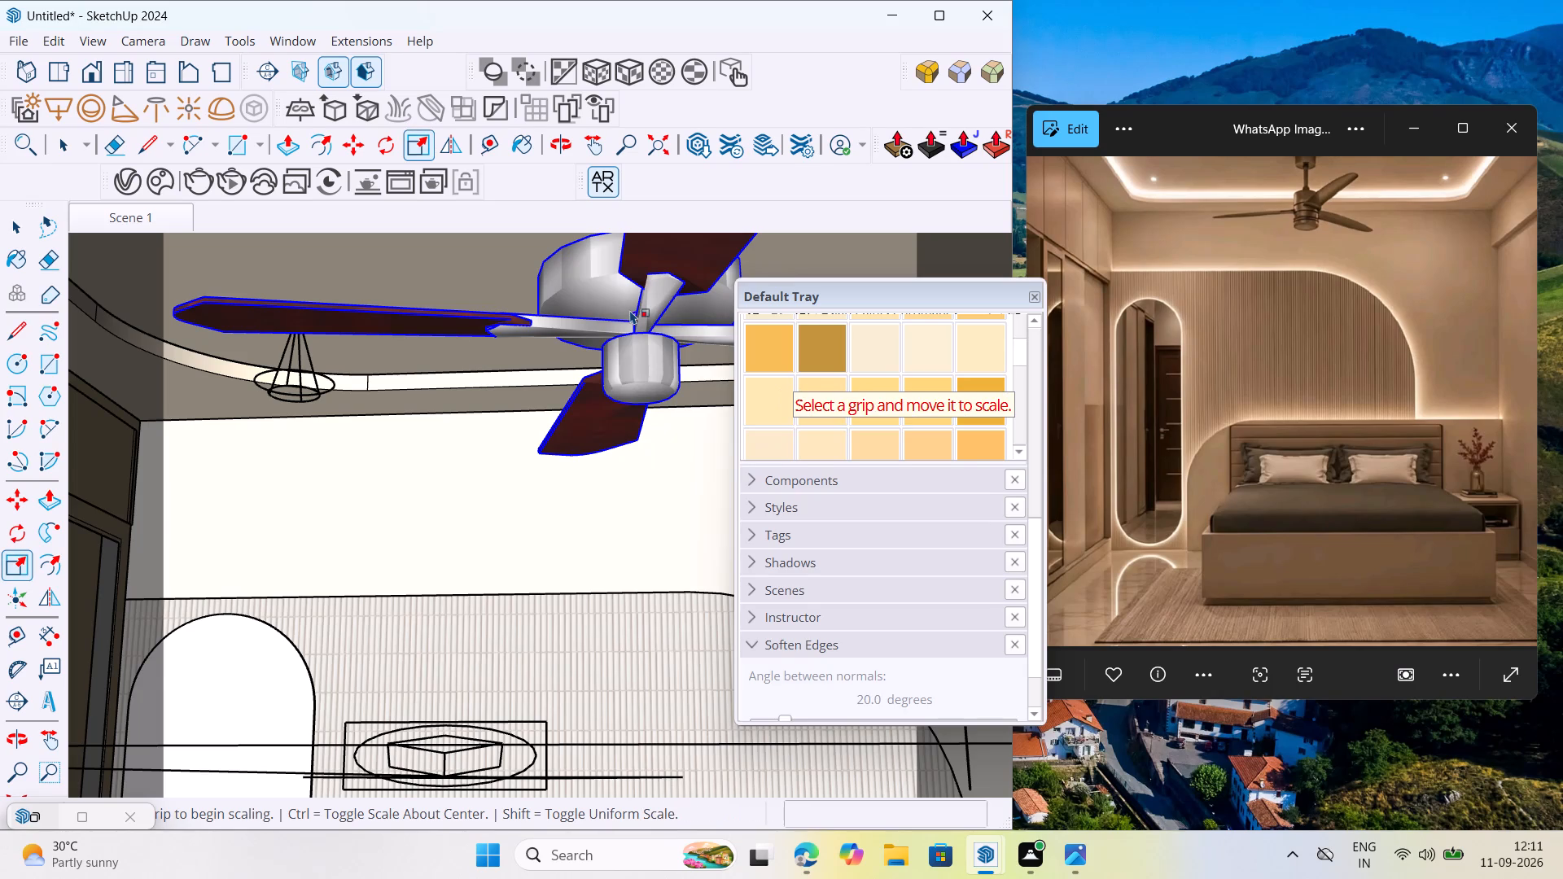
pyautogui.scroll(-20, 628, 321)
pyautogui.scroll(-9, 628, 321)
pyautogui.moveTo(529, 532); pyautogui.dragTo(521, 563, button='middle')
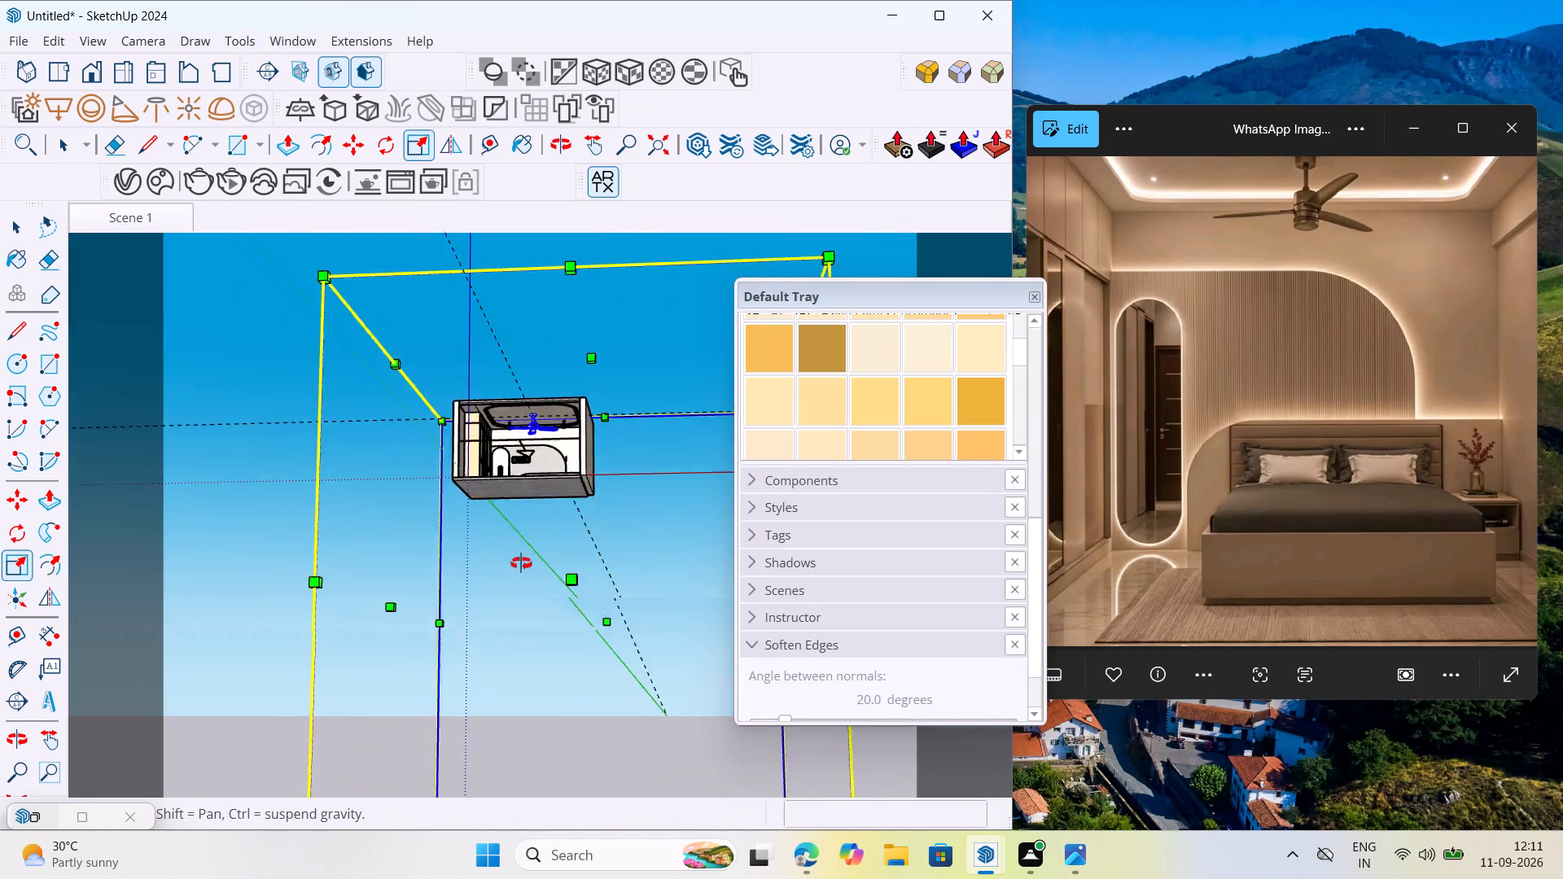
pyautogui.moveTo(521, 563); pyautogui.dragTo(513, 601, button='middle')
pyautogui.scroll(-6, 484, 365)
pyautogui.click(545, 700)
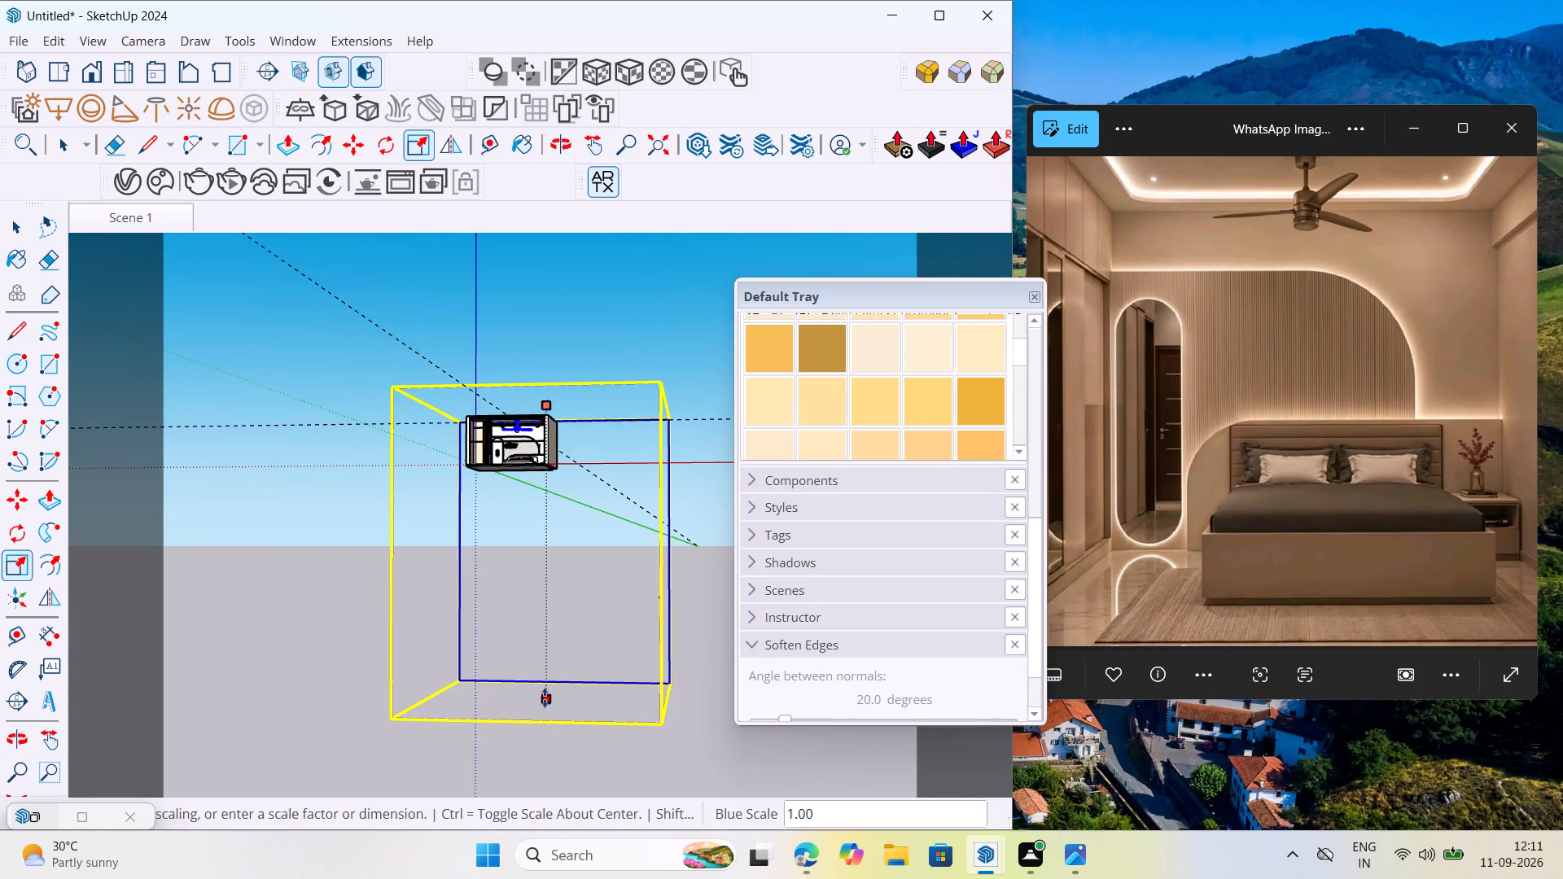
pyautogui.scroll(3, 515, 447)
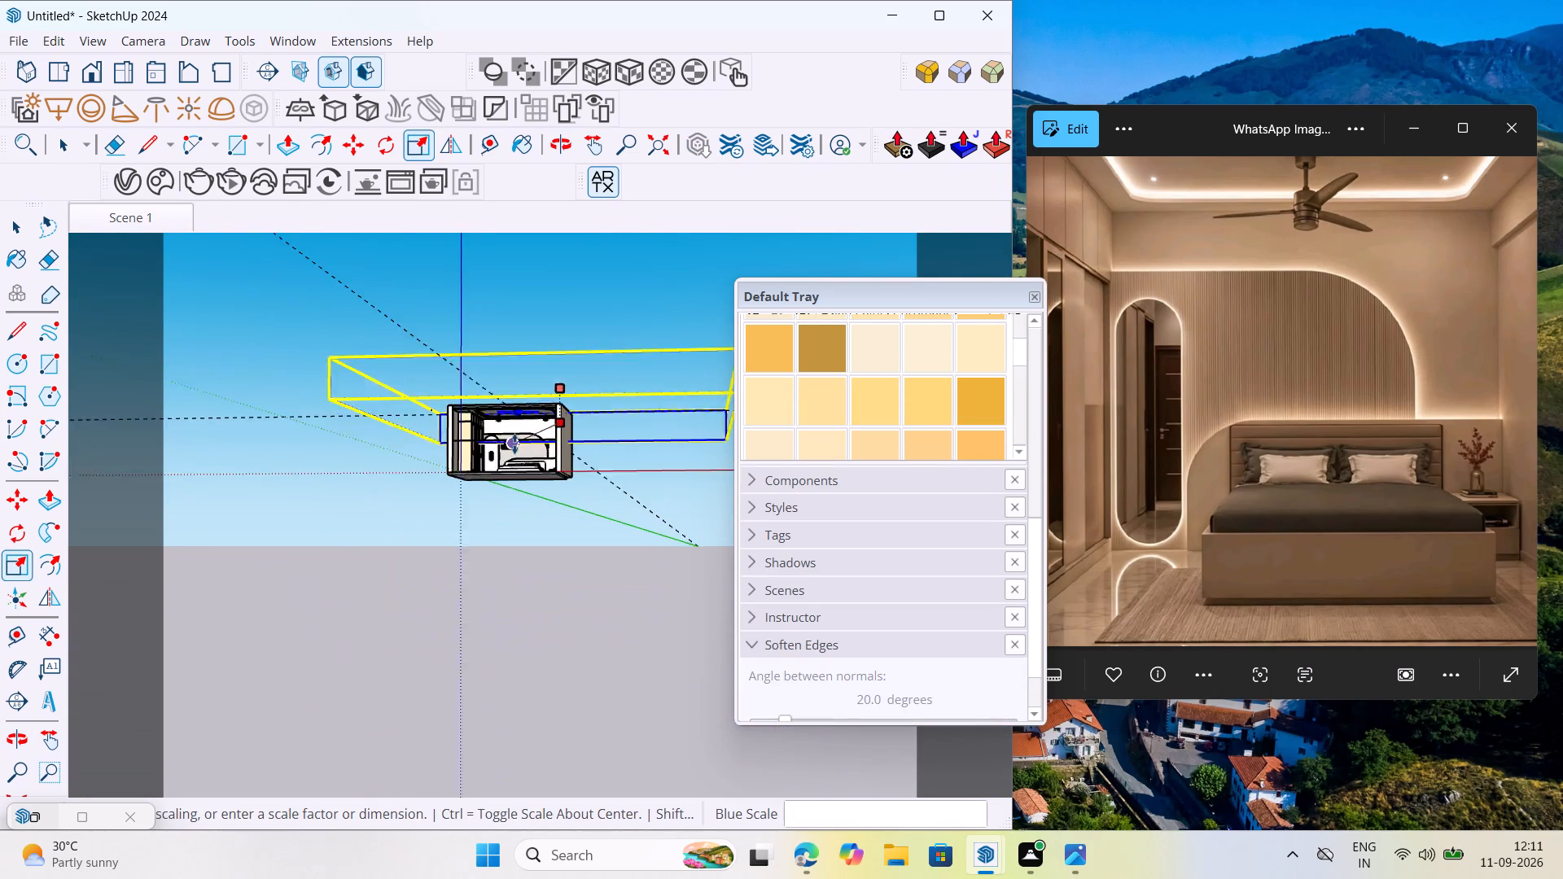
pyautogui.scroll(14, 514, 444)
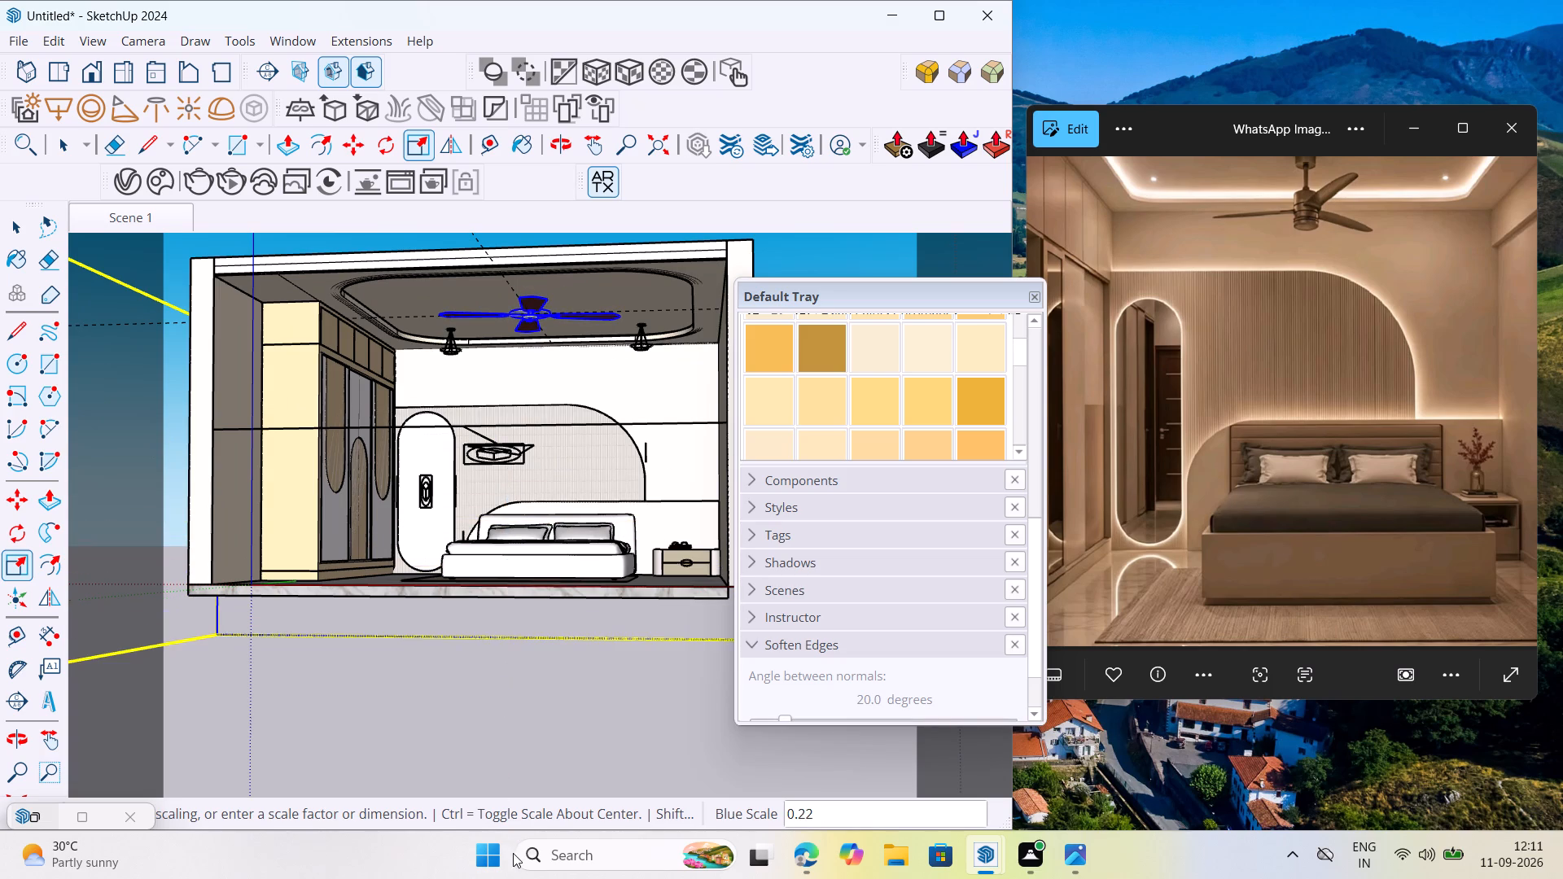
pyautogui.scroll(-12, 471, 684)
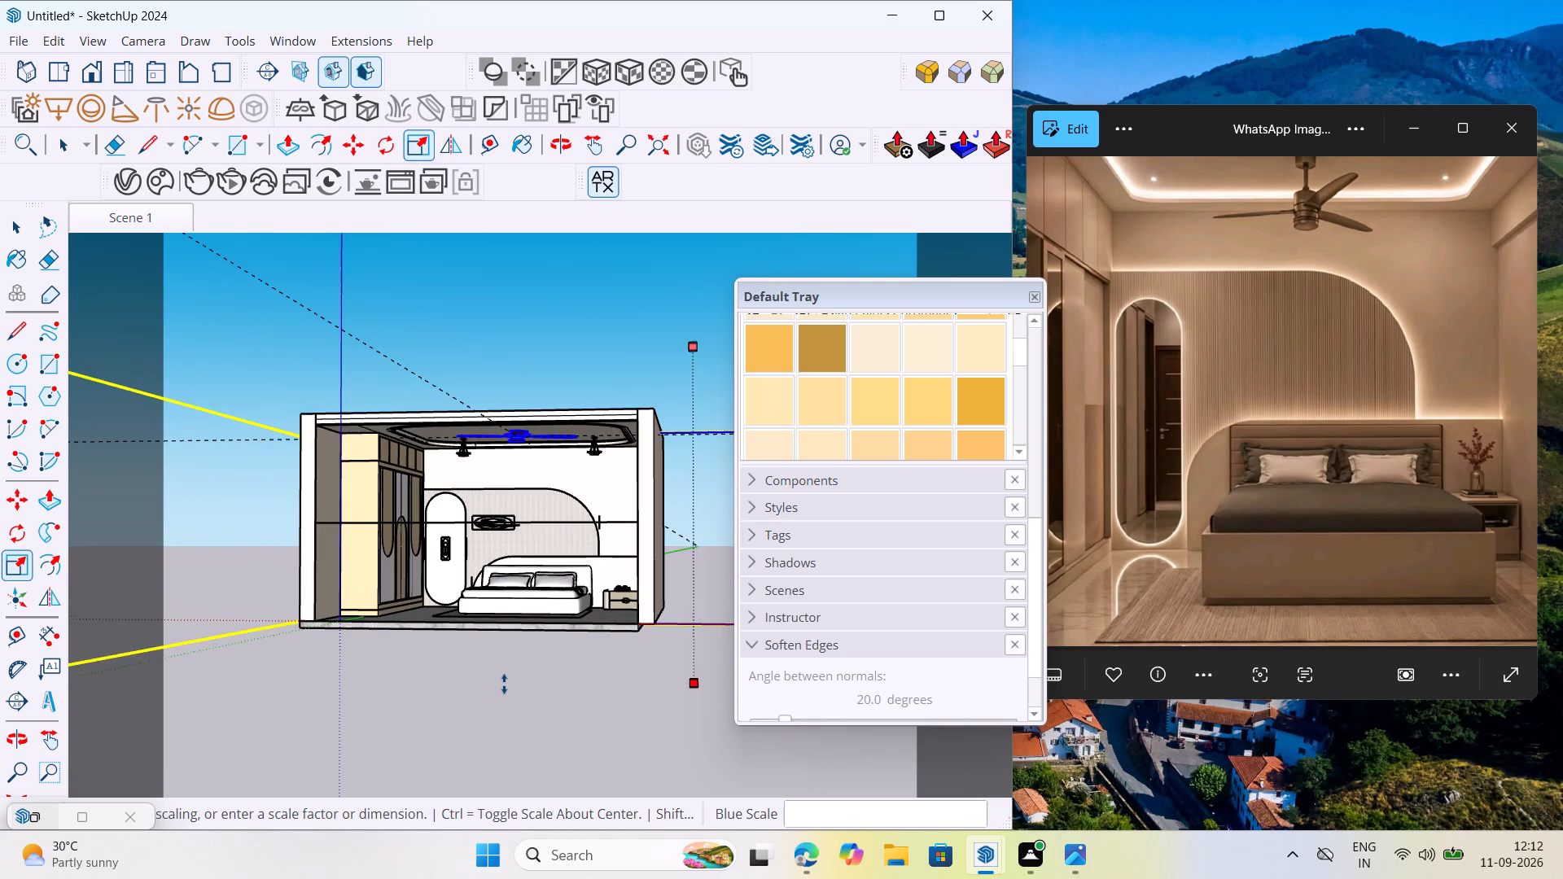
pyautogui.scroll(-7, 488, 633)
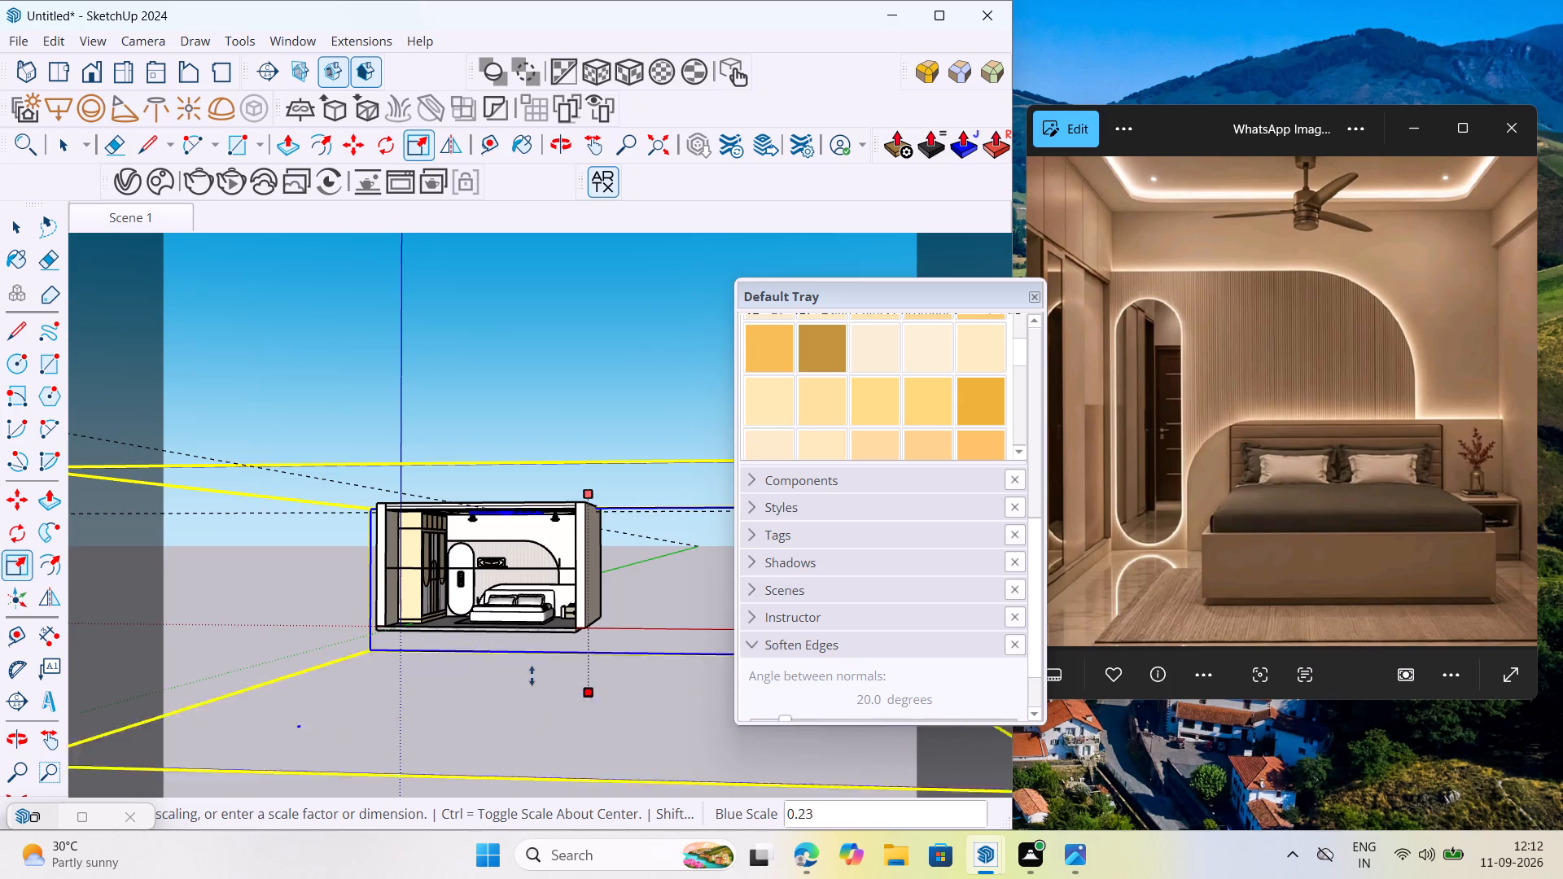
pyautogui.scroll(-8, 523, 603)
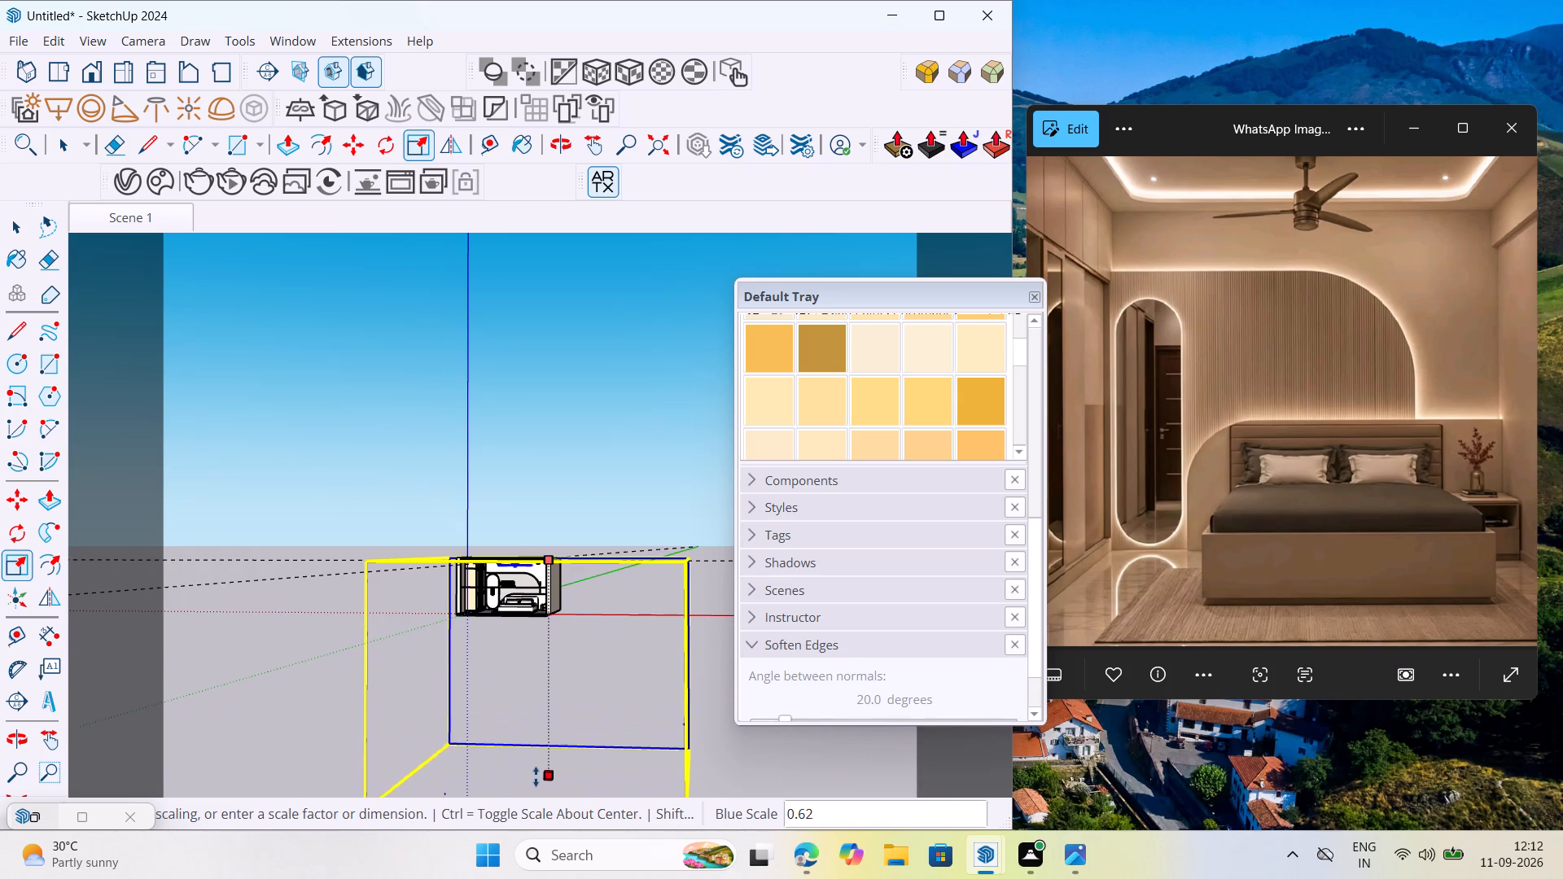
pyautogui.scroll(-5, 545, 689)
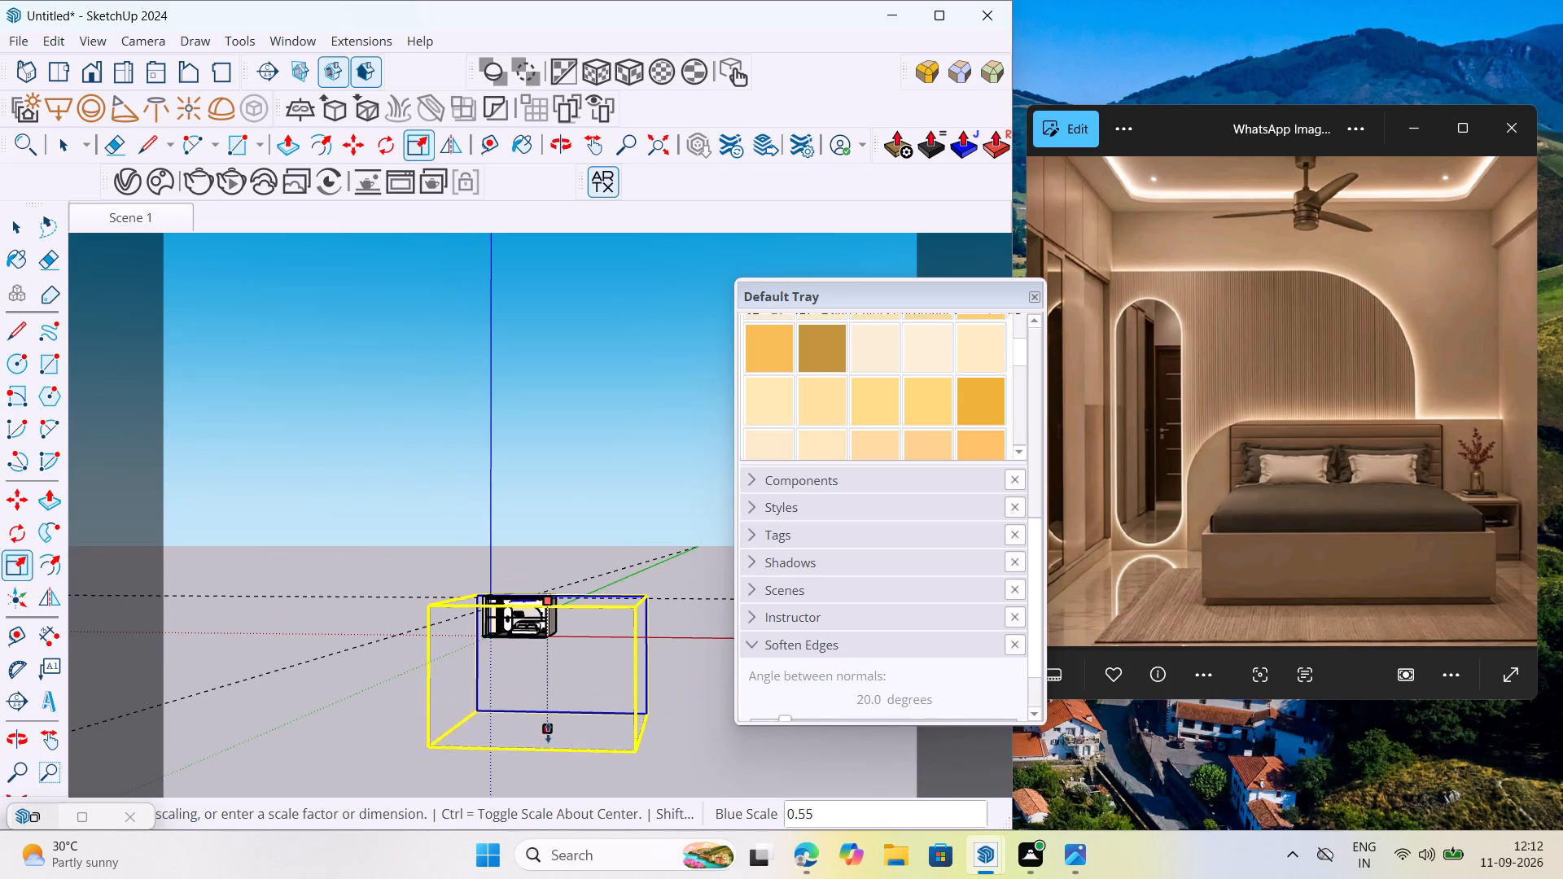
pyautogui.moveTo(548, 755); pyautogui.dragTo(578, 696, button='middle')
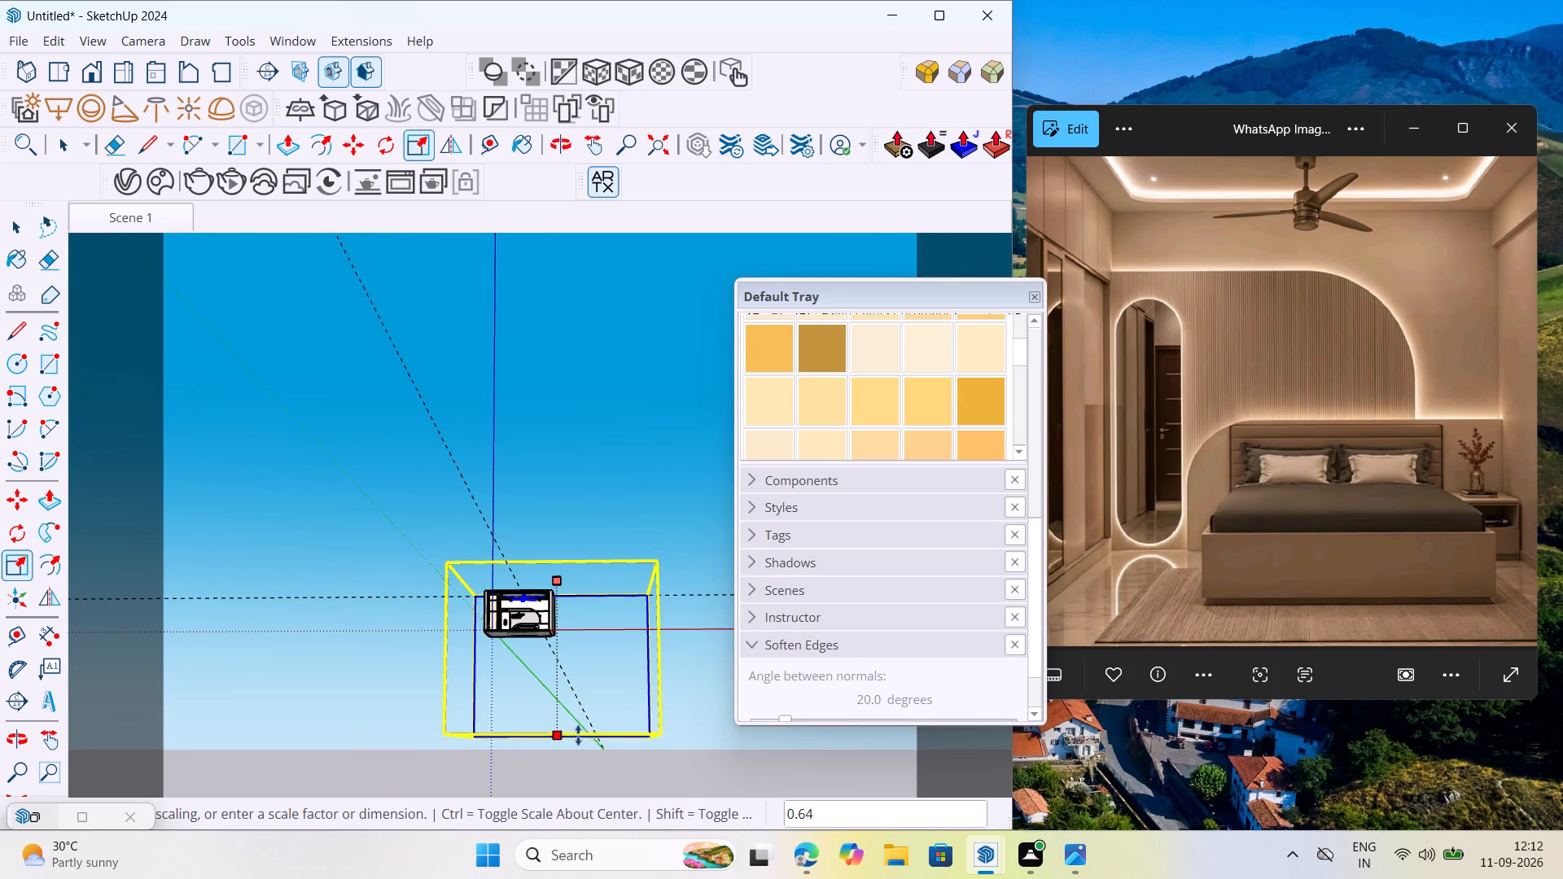
pyautogui.scroll(16, 549, 666)
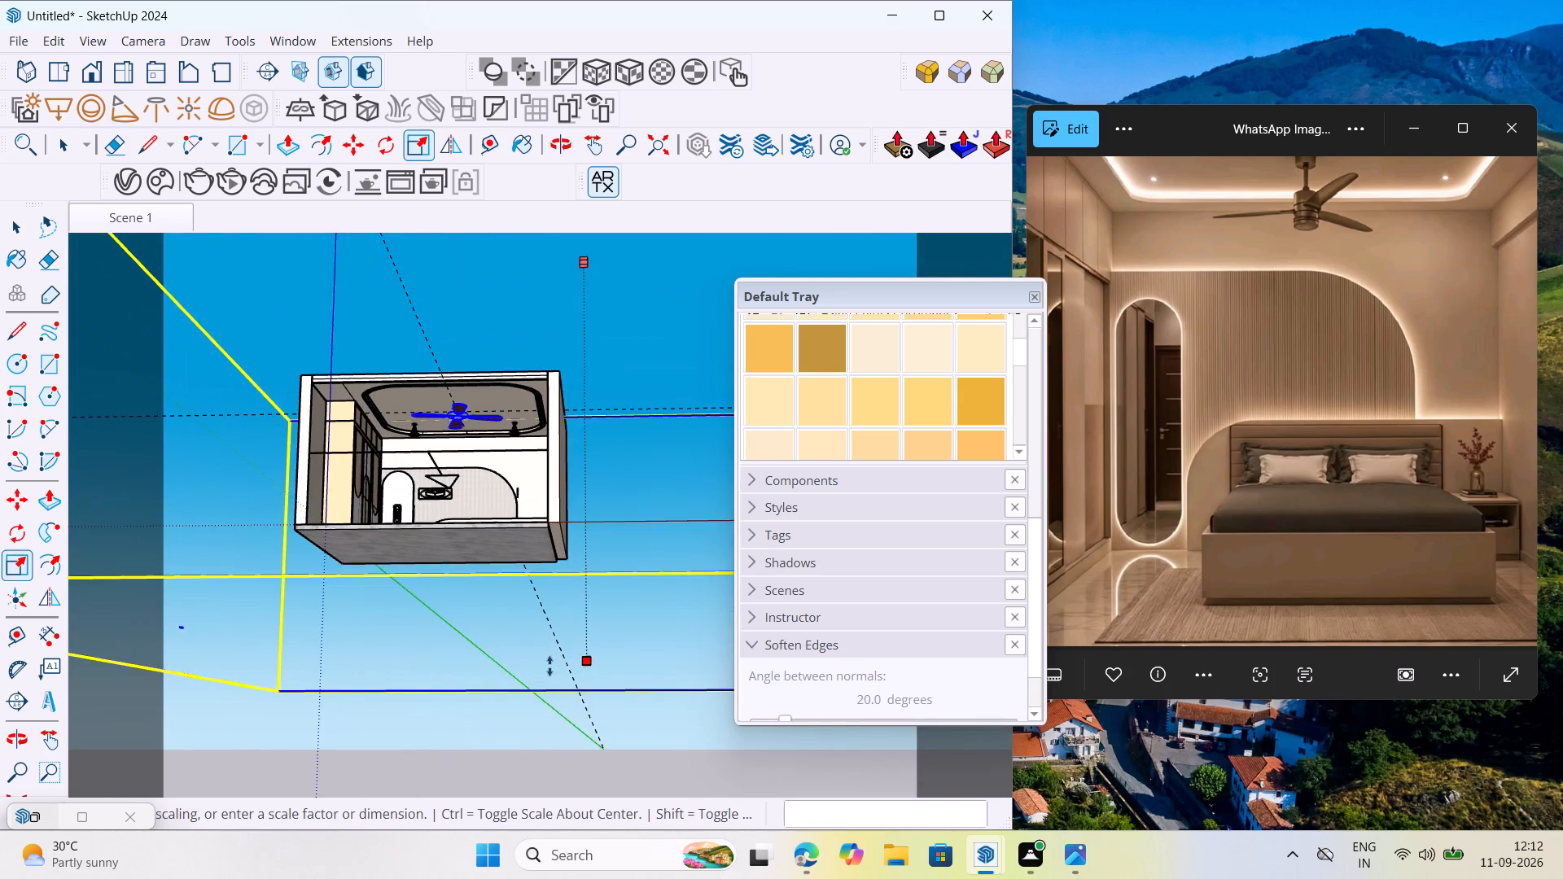
pyautogui.scroll(3, 549, 666)
pyautogui.moveTo(549, 666); pyautogui.dragTo(547, 706, button='middle')
pyautogui.scroll(-1, 547, 706)
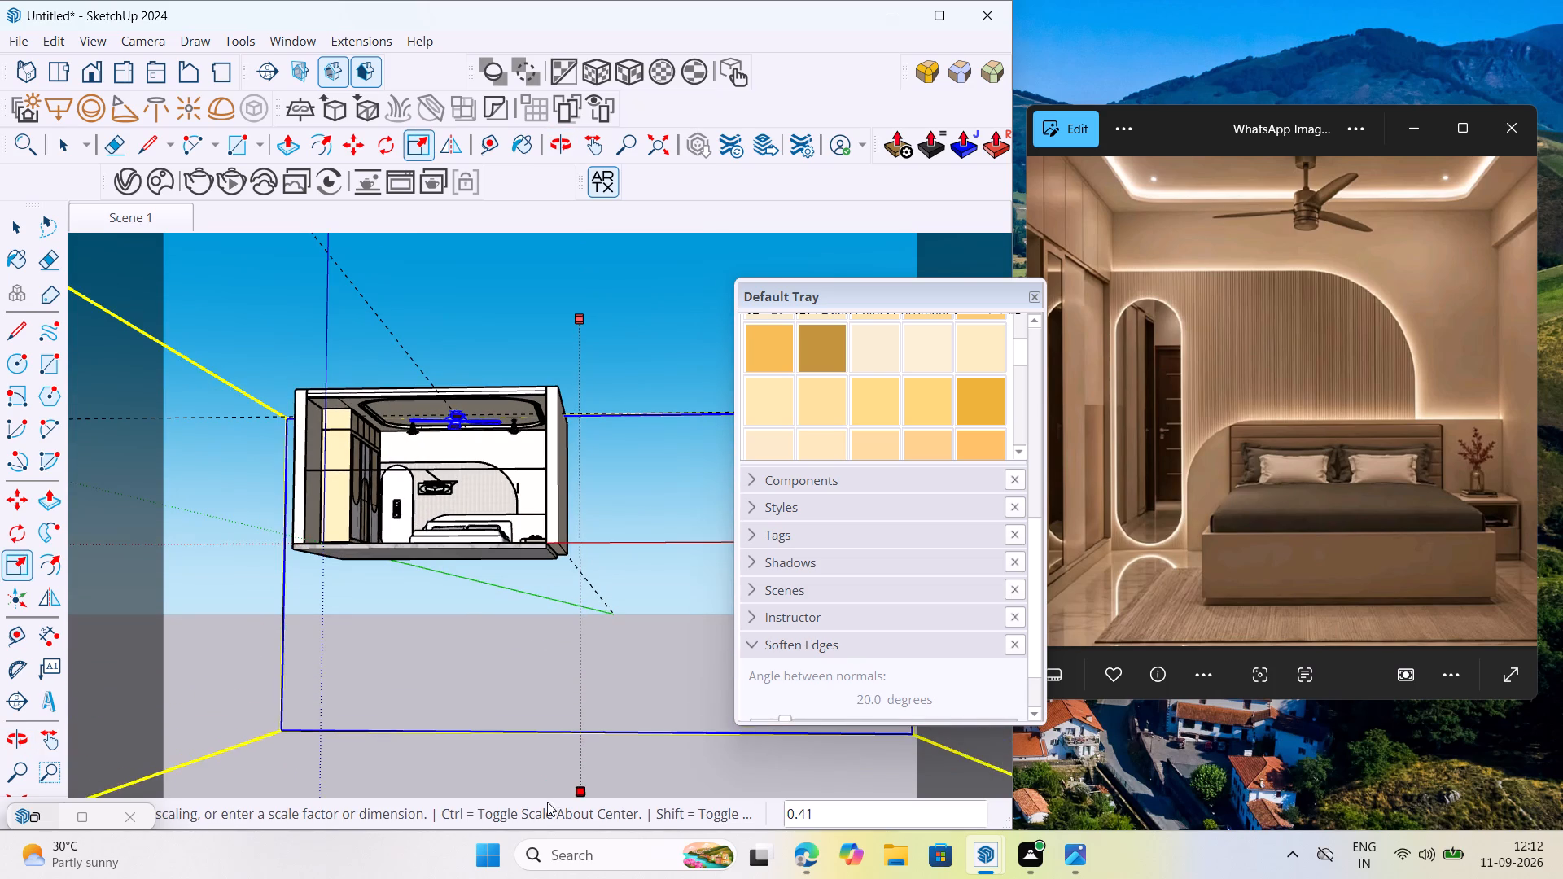
pyautogui.scroll(-7, 545, 653)
pyautogui.scroll(-8, 454, 460)
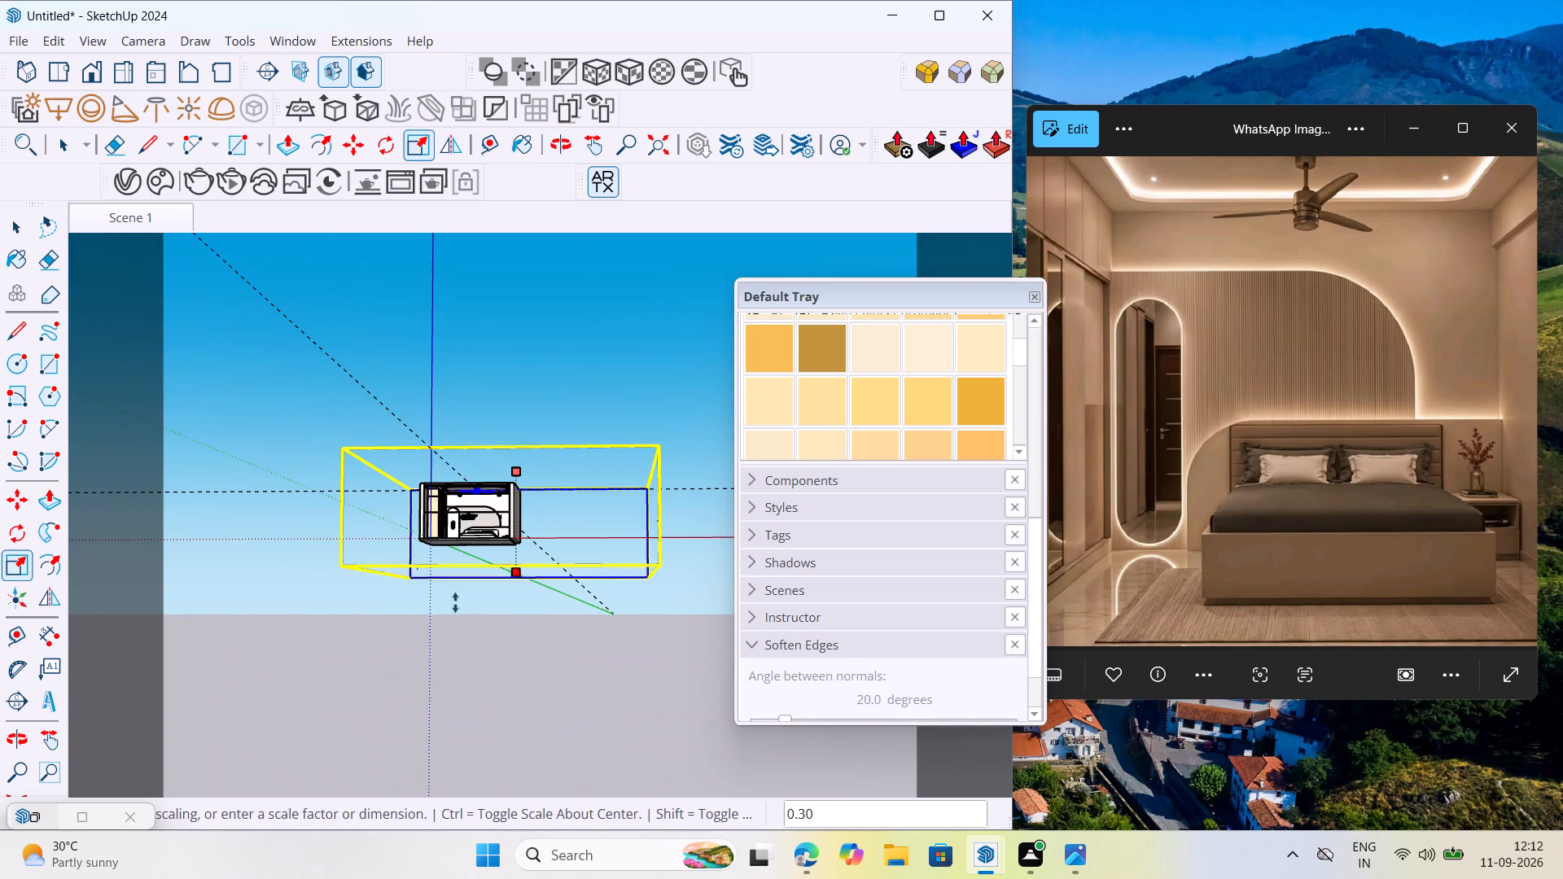
pyautogui.scroll(-7, 484, 622)
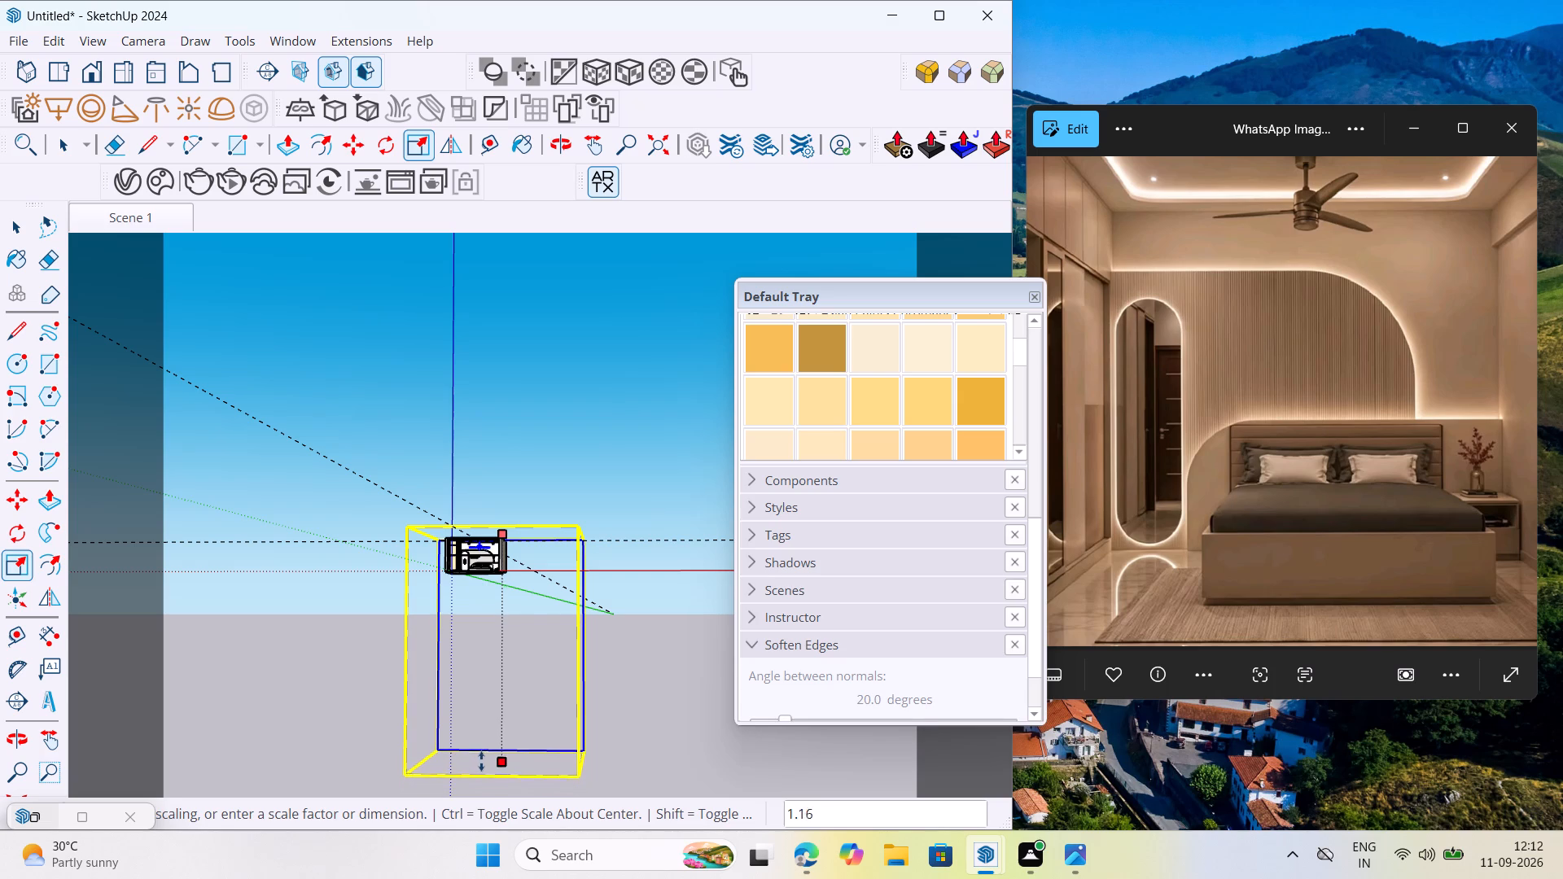
pyautogui.click(485, 755)
# Shorten the fan slightly by scaling it along the blue axis to about 0.96 from the bottom grip.
pyautogui.scroll(17, 475, 440)
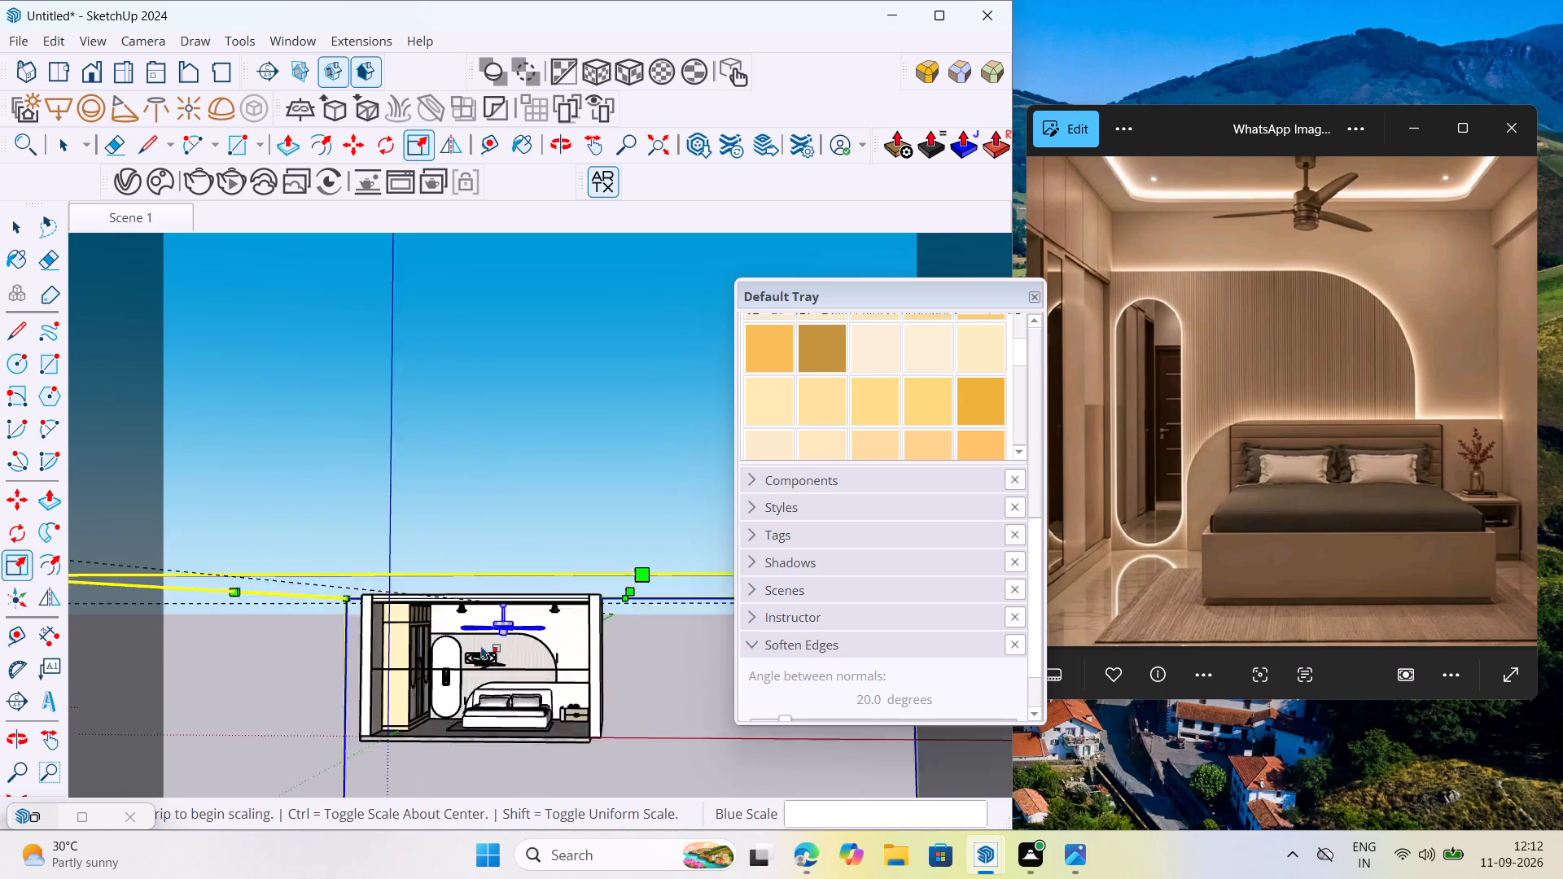
pyautogui.scroll(9, 481, 645)
pyautogui.scroll(-7, 461, 370)
pyautogui.moveTo(493, 539); pyautogui.dragTo(447, 516, button='middle')
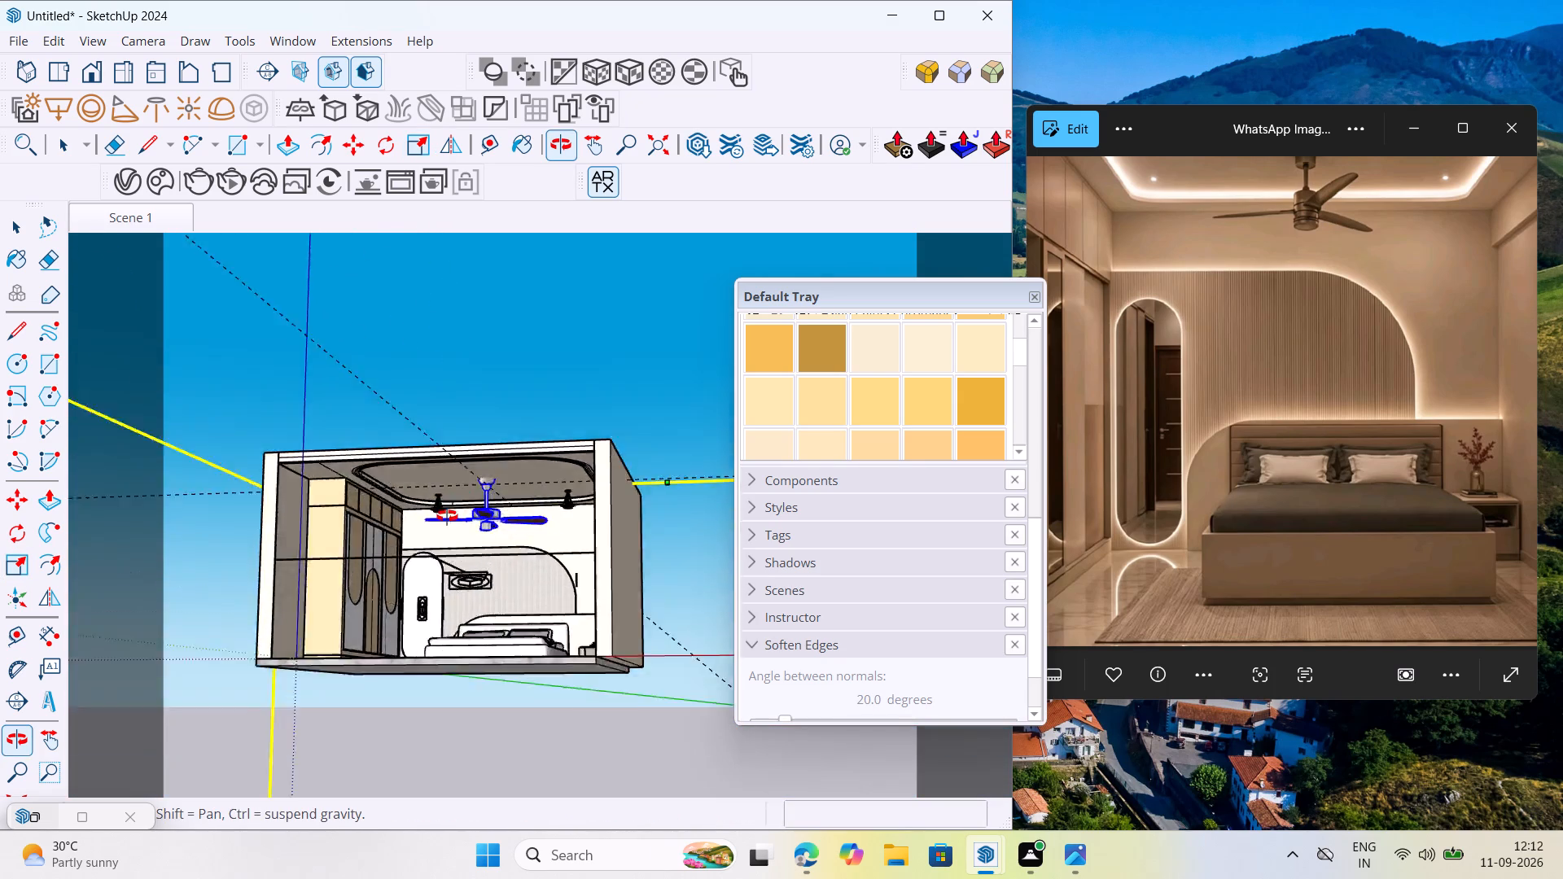
pyautogui.moveTo(447, 516); pyautogui.dragTo(403, 572, button='middle')
pyautogui.scroll(-16, 412, 293)
pyautogui.scroll(-7, 407, 443)
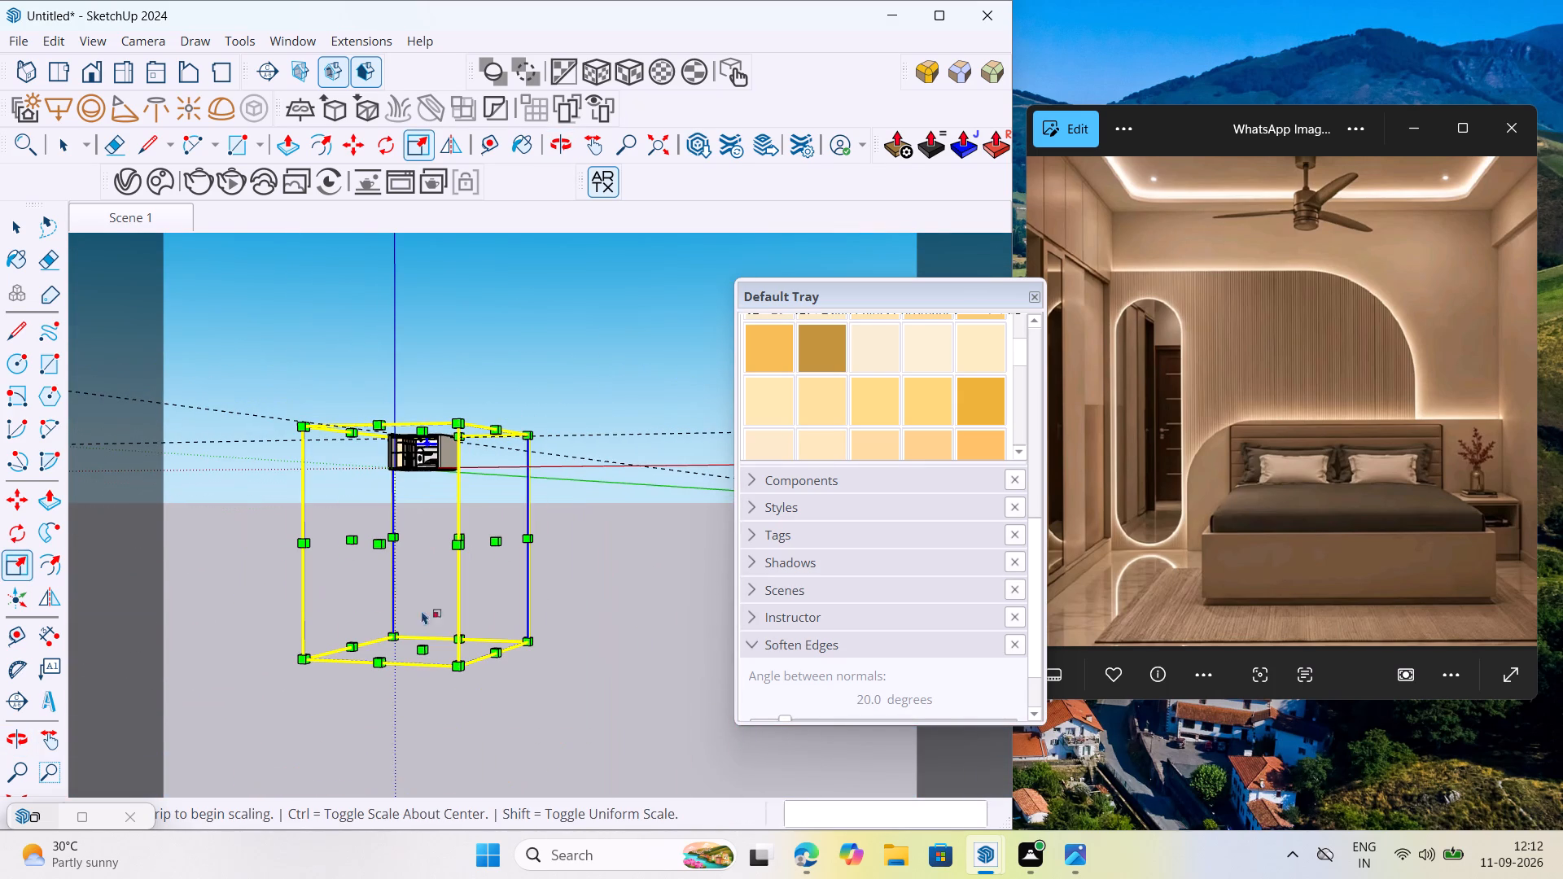
pyautogui.click(422, 649)
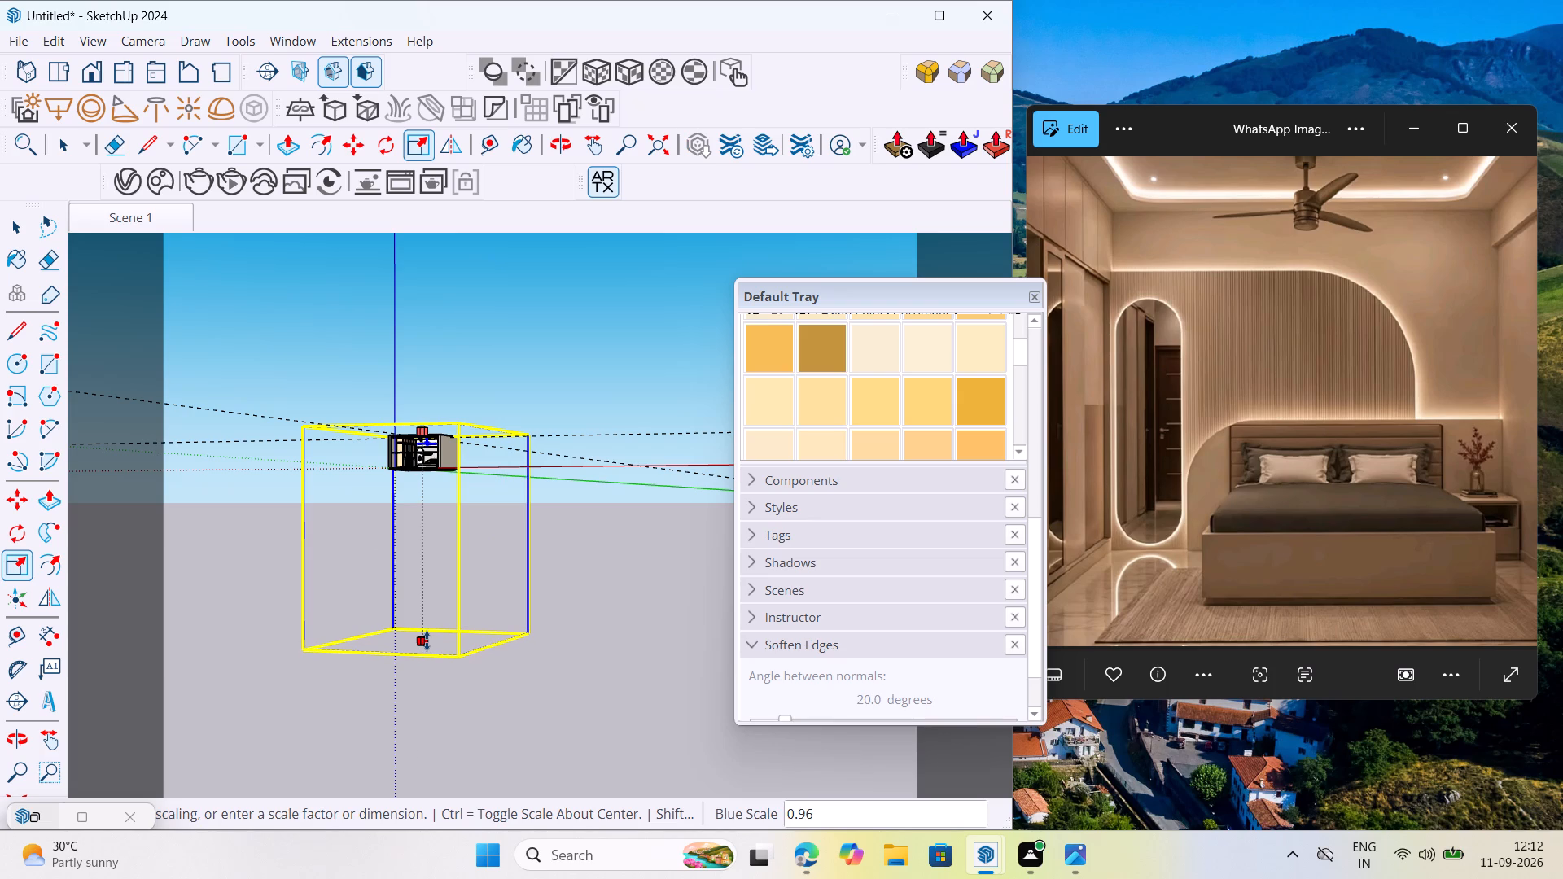
pyautogui.click(427, 641)
# Shorten the fan with two further small blue-axis scalings, the first to about 0.98.
pyautogui.scroll(15, 435, 471)
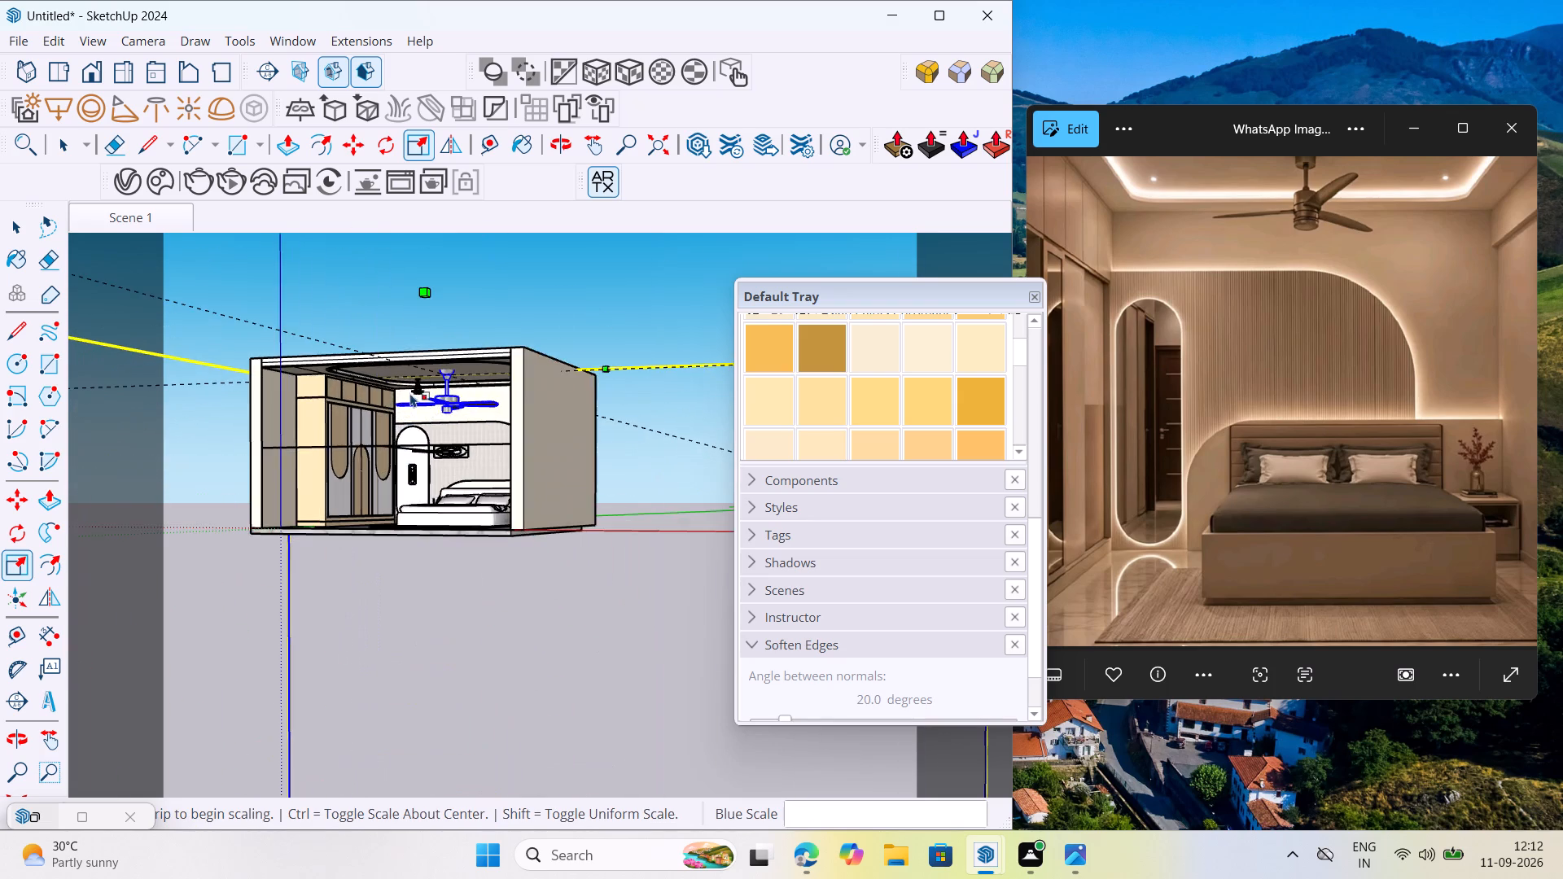
pyautogui.moveTo(396, 395); pyautogui.dragTo(358, 402, button='middle')
pyautogui.scroll(-5, 337, 385)
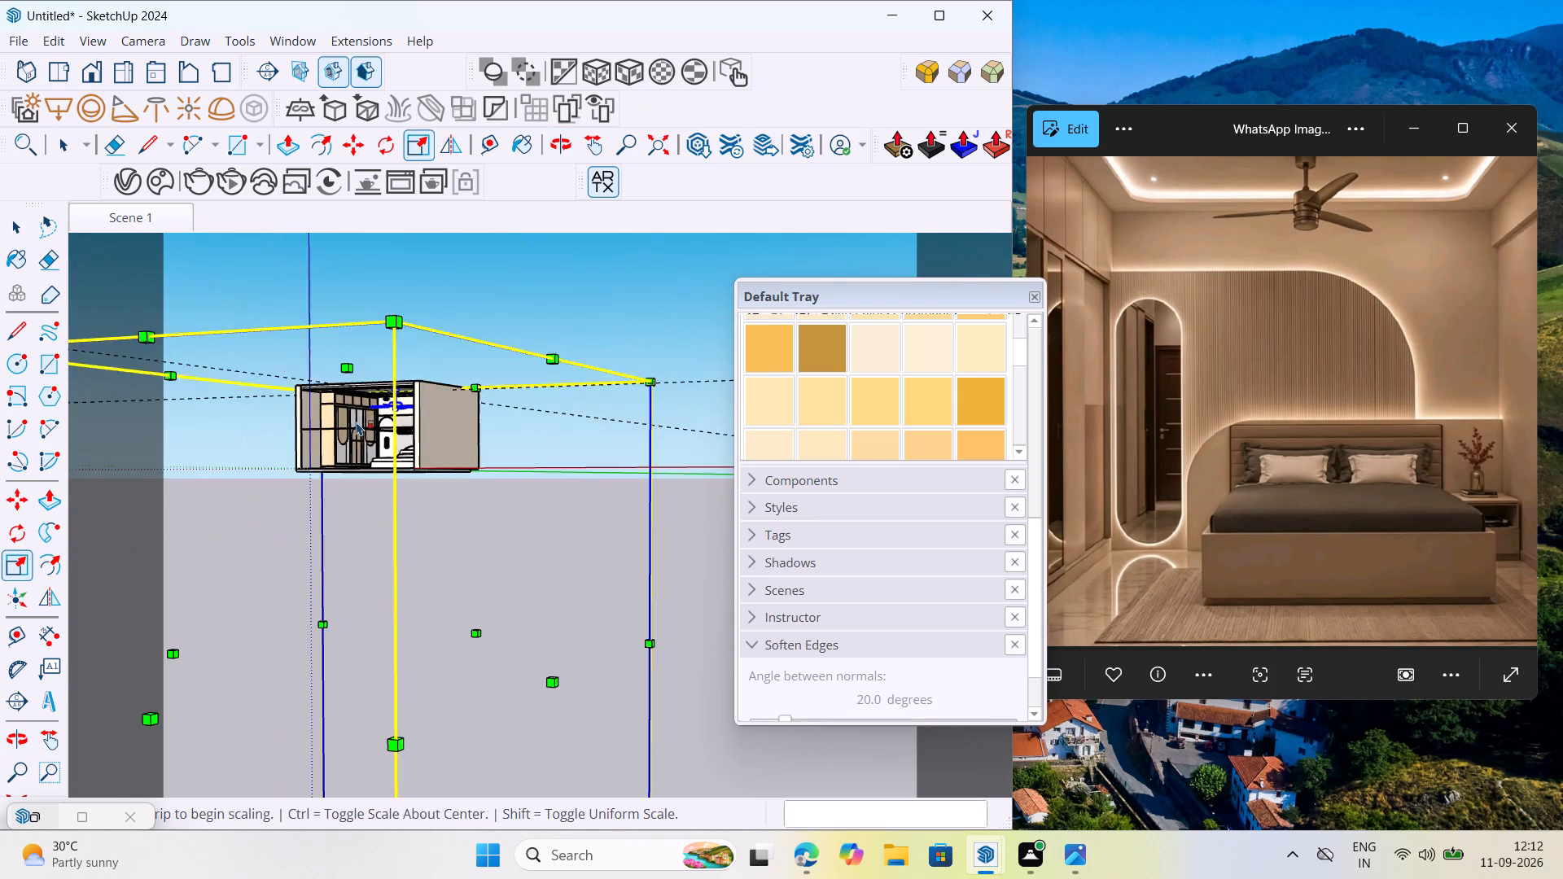
pyautogui.scroll(-9, 357, 422)
pyautogui.click(349, 674)
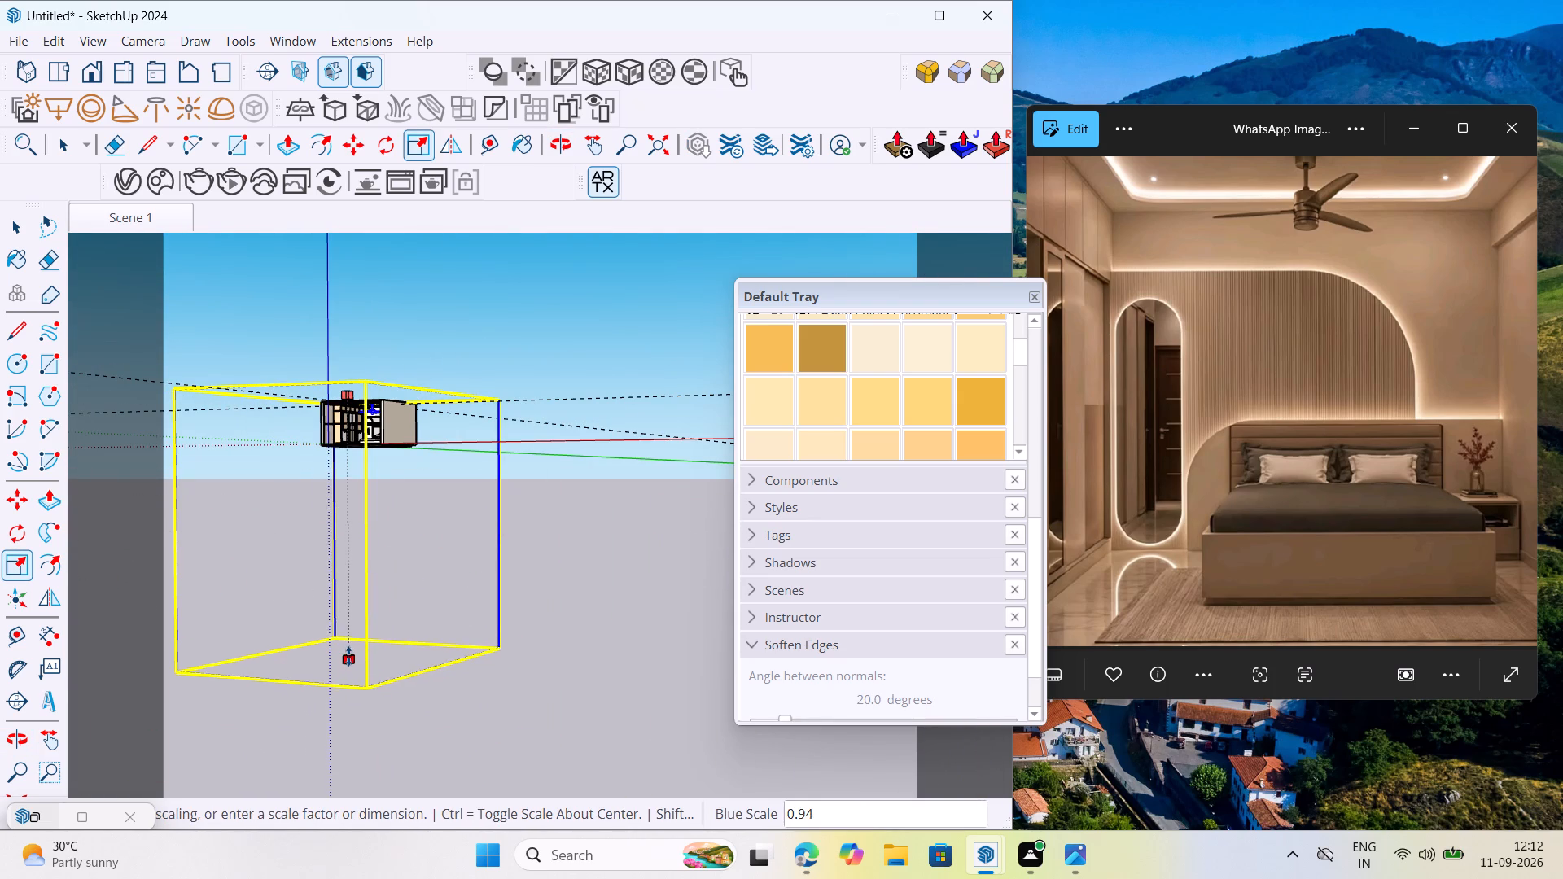
pyautogui.click(352, 643)
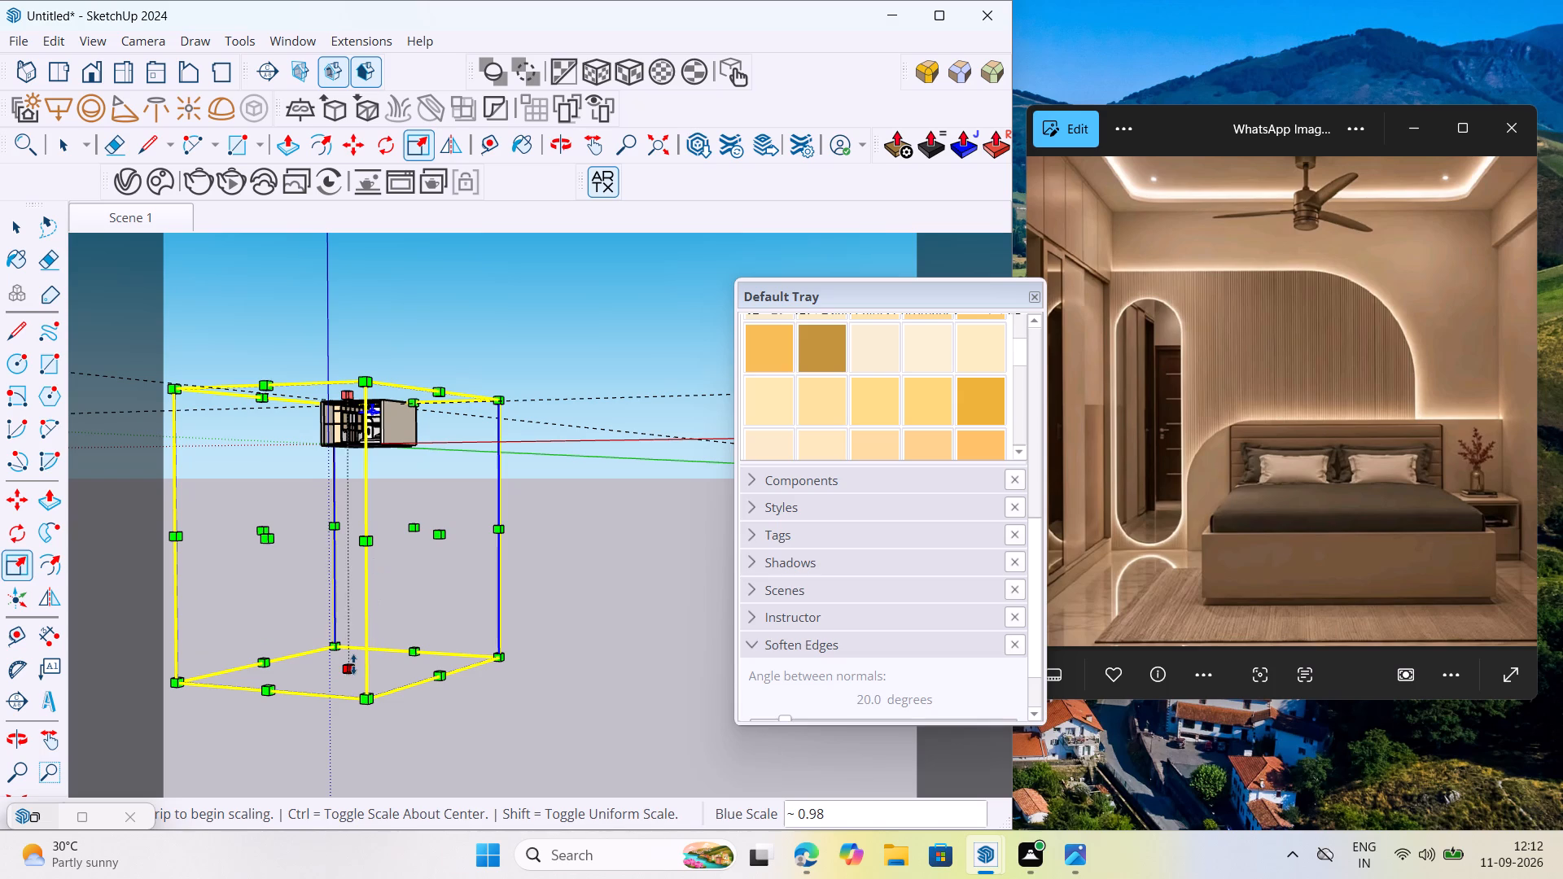
pyautogui.click(353, 664)
pyautogui.click(352, 647)
# Shorten the fan once more along the blue axis from the bottom grip, and clear the selection.
pyautogui.moveTo(331, 465); pyautogui.dragTo(440, 480, button='middle')
pyautogui.scroll(8, 346, 387)
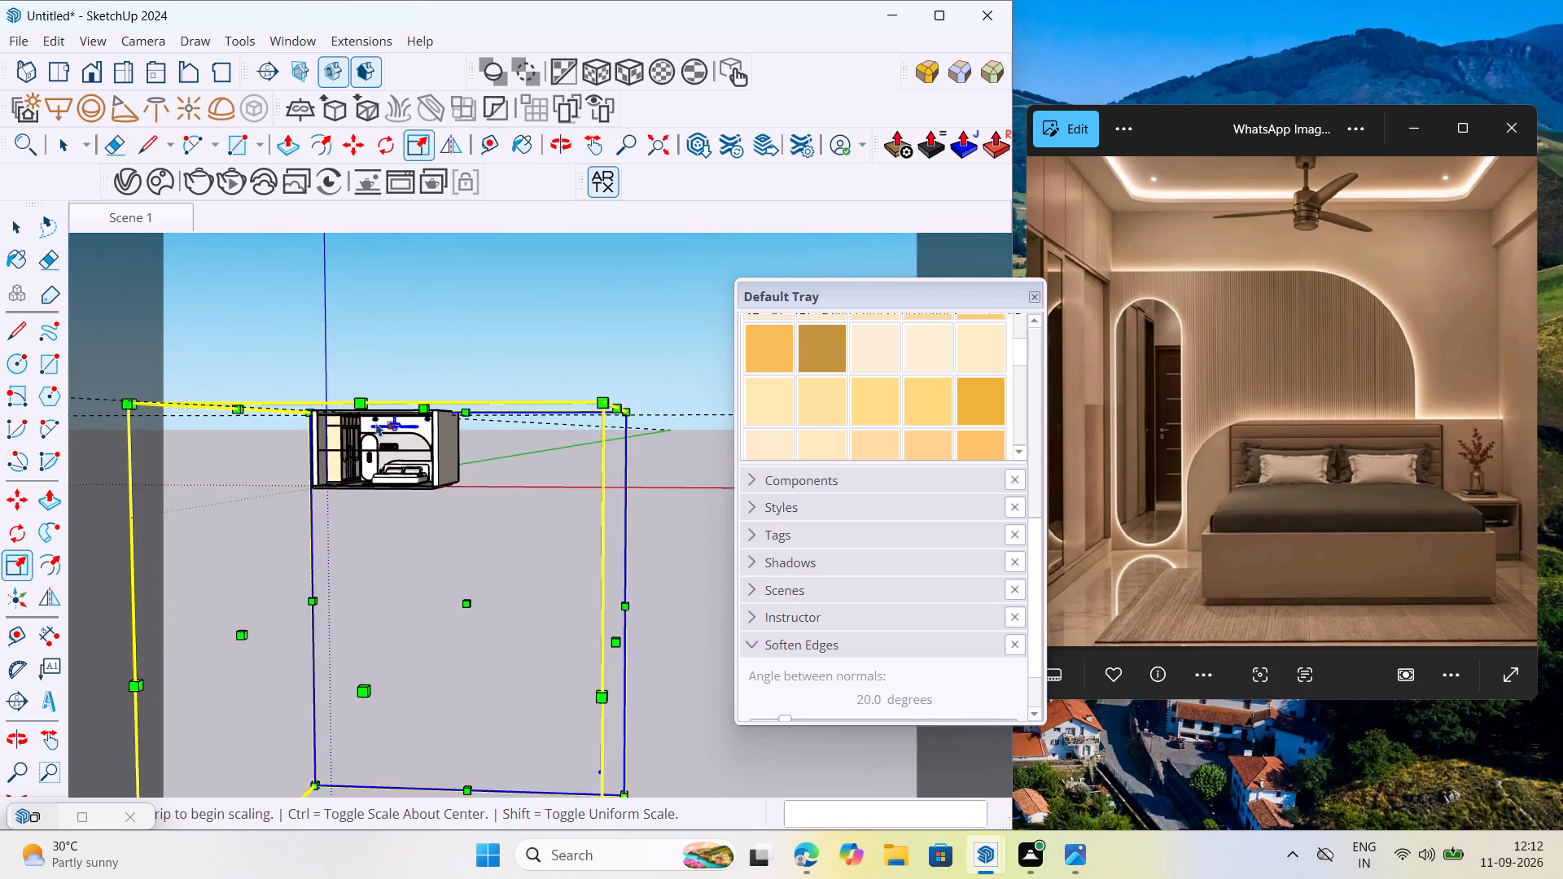
pyautogui.scroll(13, 376, 422)
pyautogui.moveTo(409, 456); pyautogui.dragTo(473, 229, button='middle')
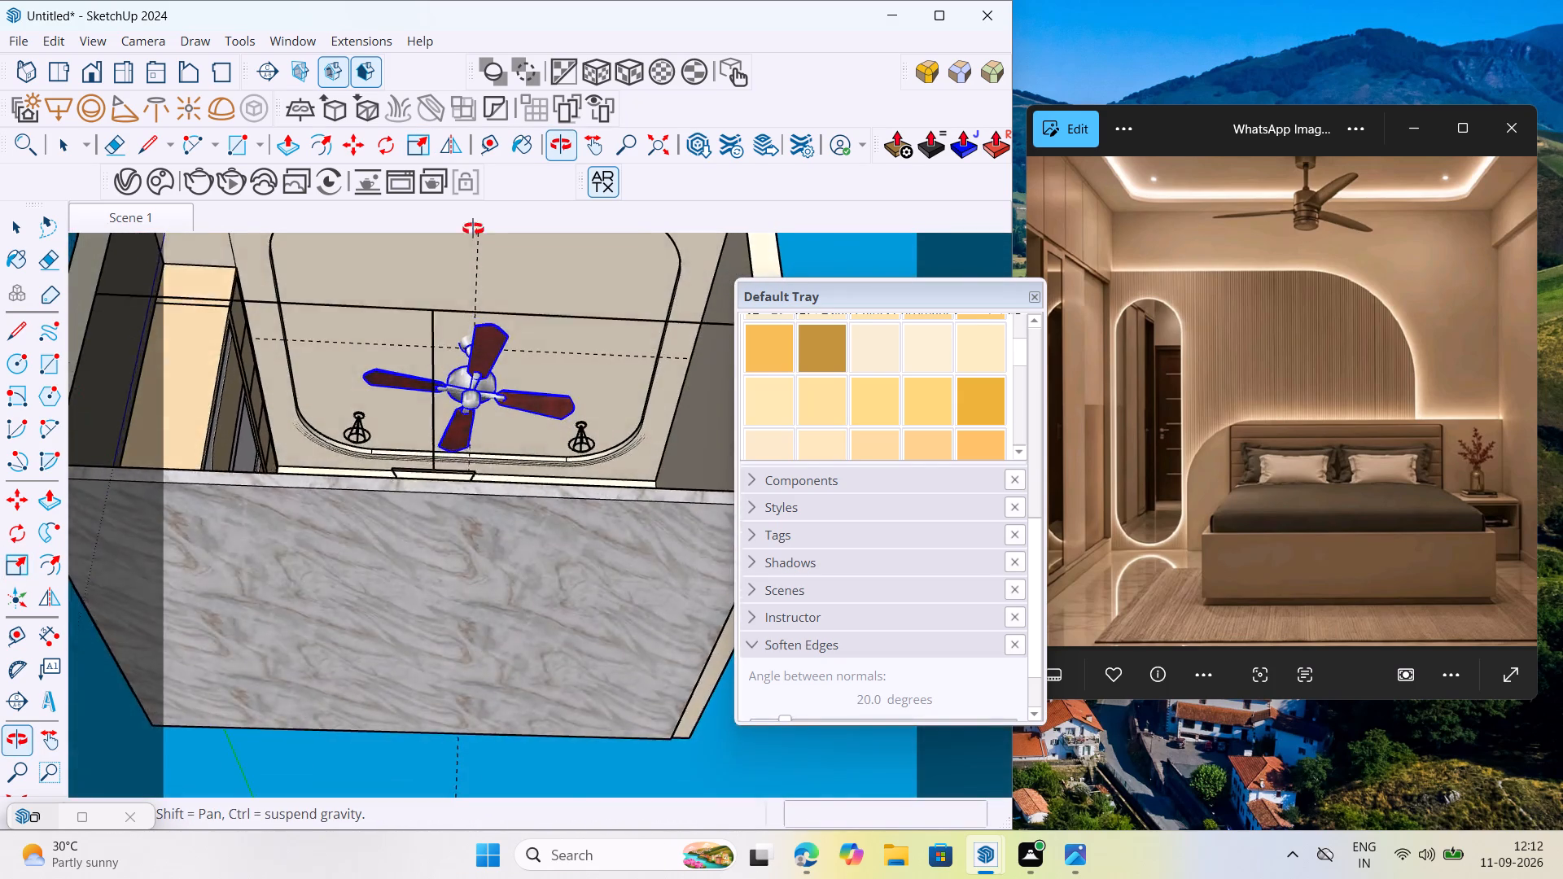
pyautogui.moveTo(473, 229); pyautogui.dragTo(415, 403, button='middle')
pyautogui.scroll(-12, 374, 366)
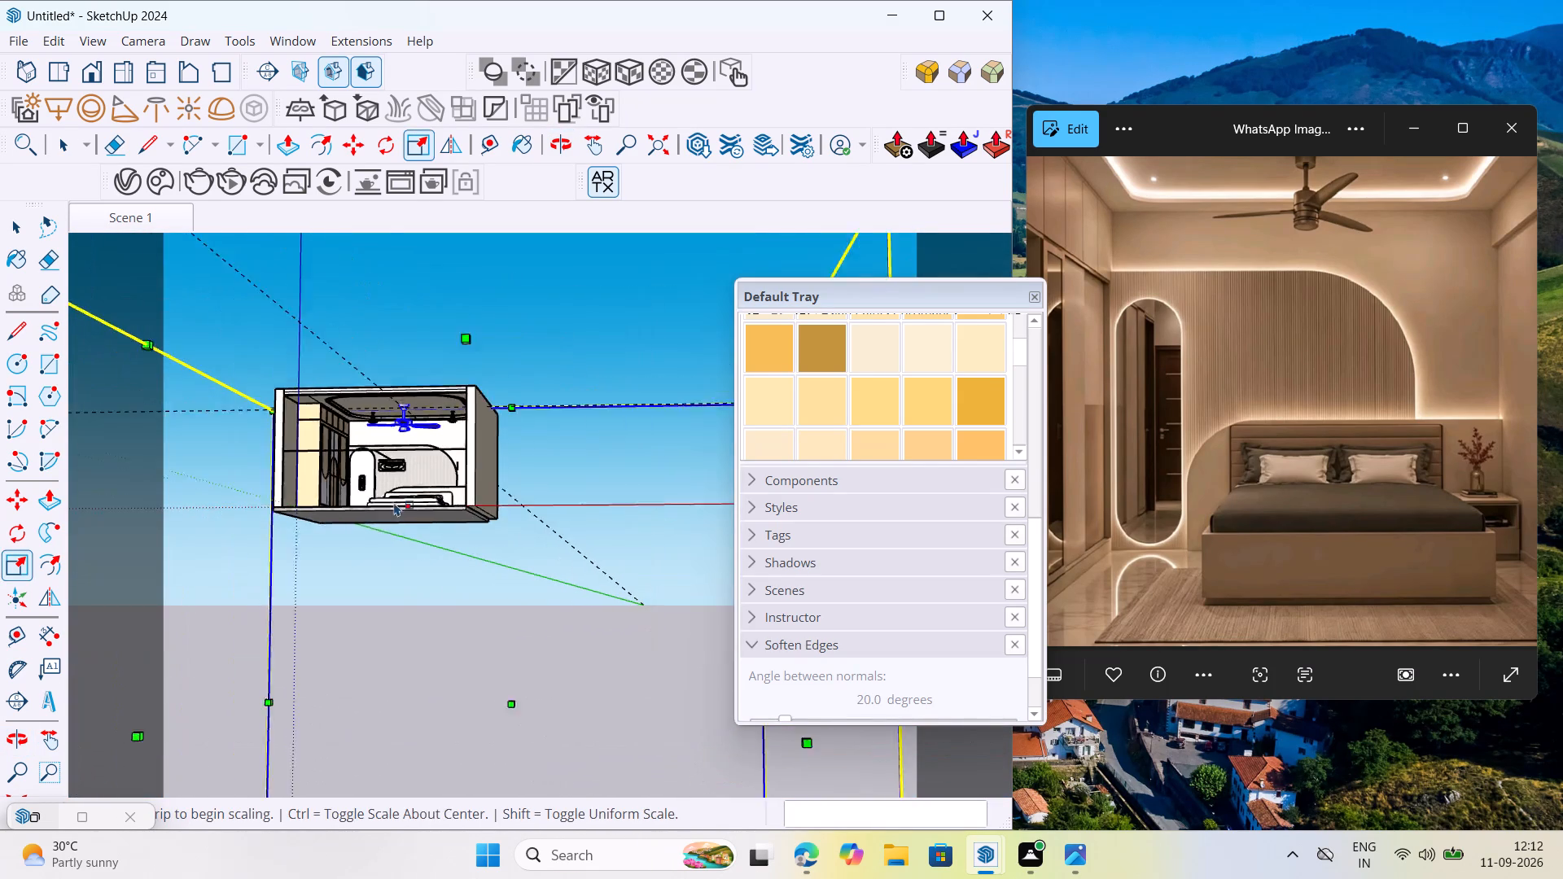
pyautogui.moveTo(406, 507); pyautogui.dragTo(398, 570, button='middle')
pyautogui.scroll(-13, 354, 419)
pyautogui.scroll(5, 376, 623)
pyautogui.click(385, 660)
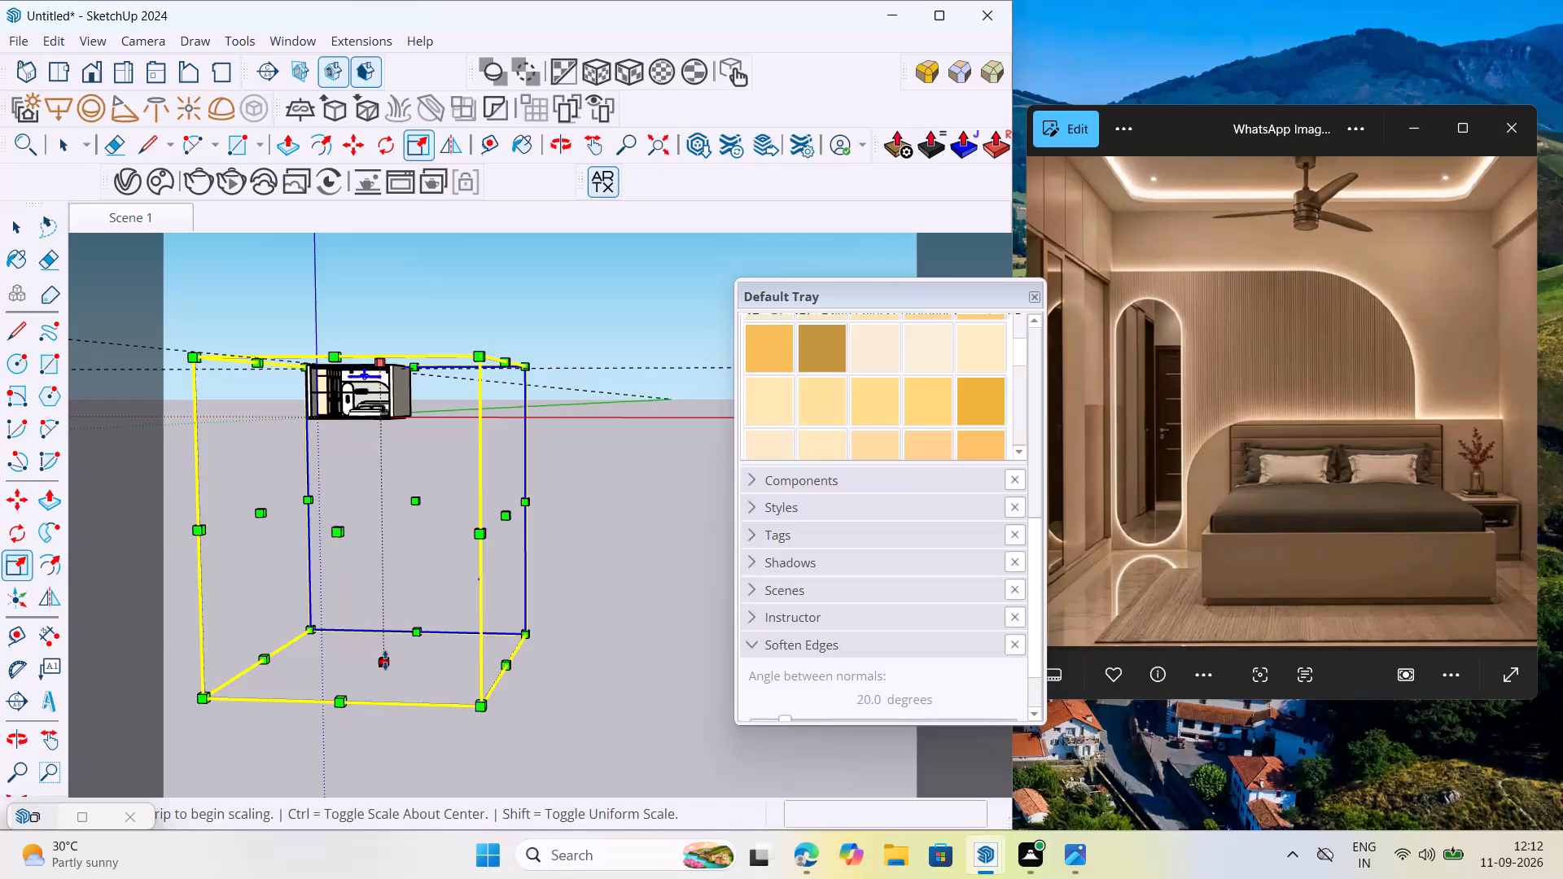
pyautogui.click(389, 641)
pyautogui.press('space')
pyautogui.click(513, 273)
pyautogui.press('space')
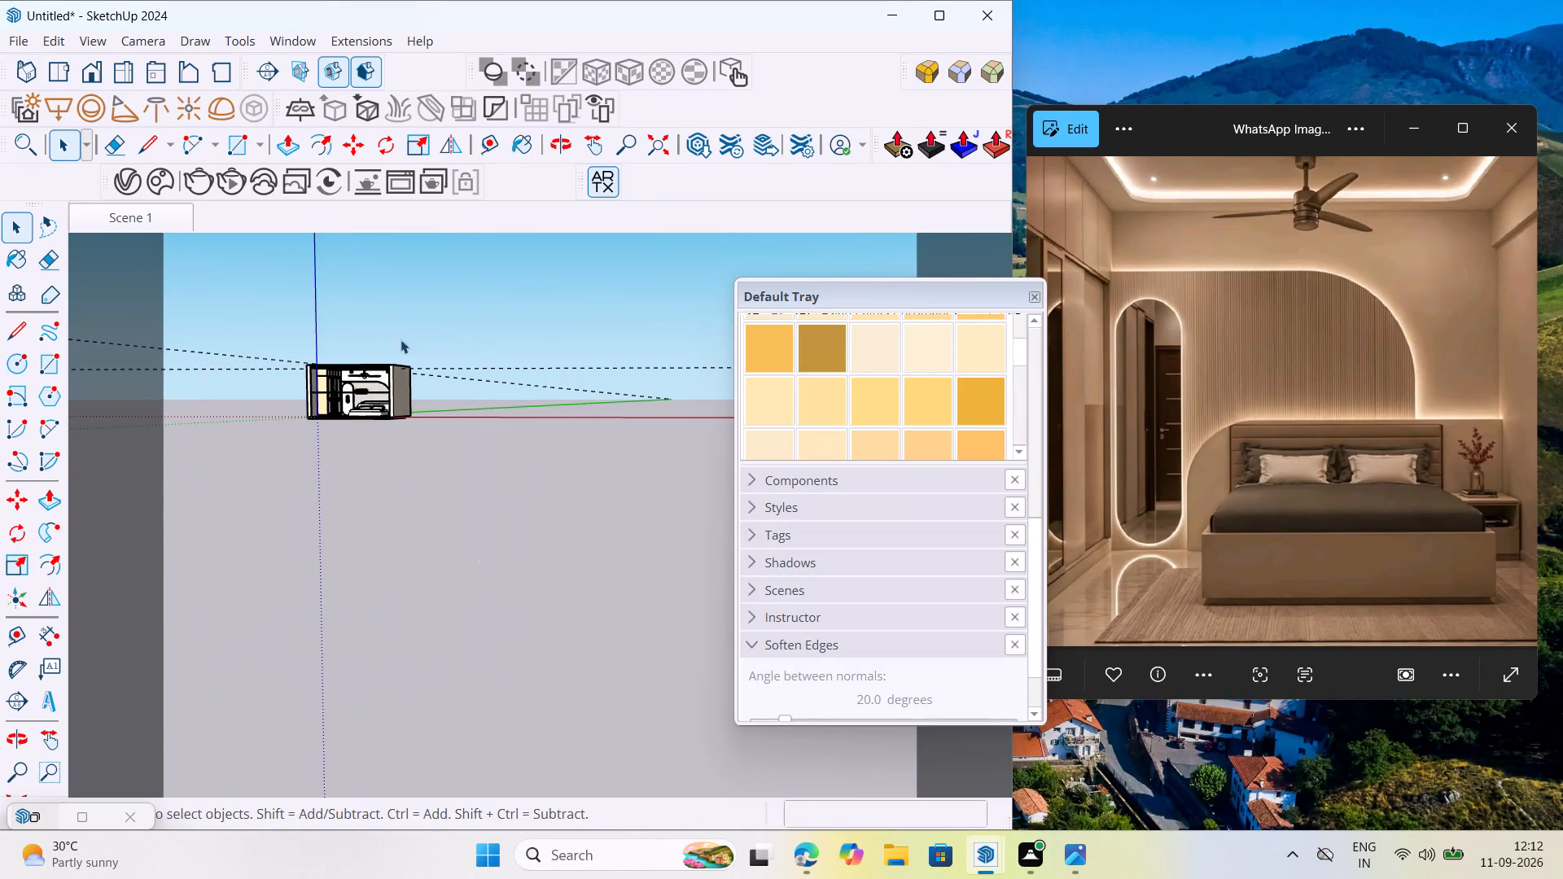
# Delete all the guide lines from the model.
pyautogui.scroll(15, 373, 329)
pyautogui.click(162, 218)
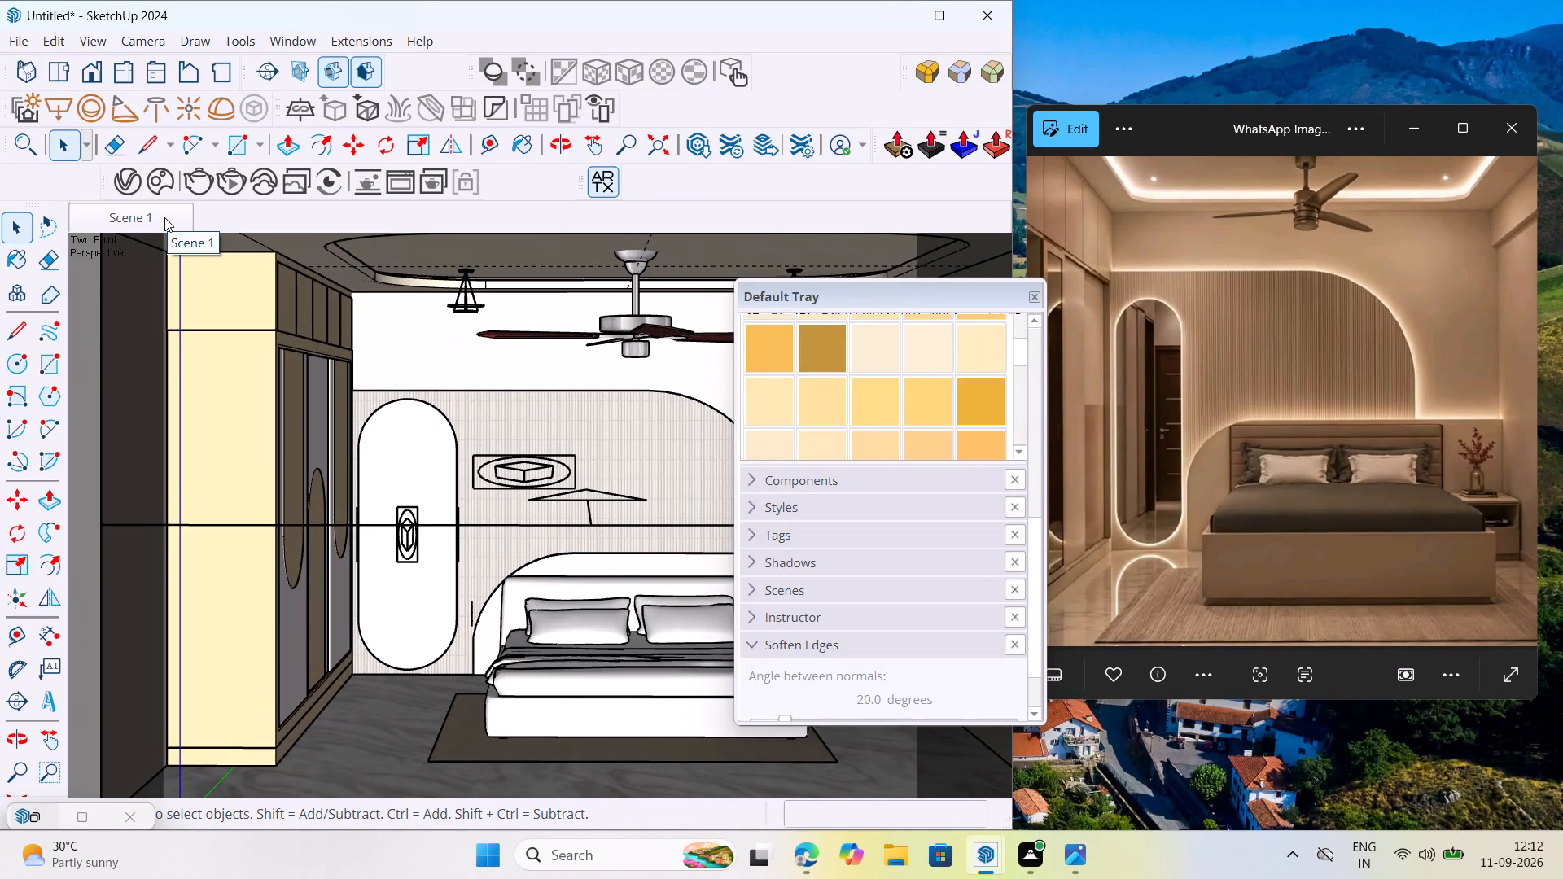
pyautogui.scroll(-5, 190, 396)
pyautogui.moveTo(253, 422); pyautogui.dragTo(274, 380, button='middle')
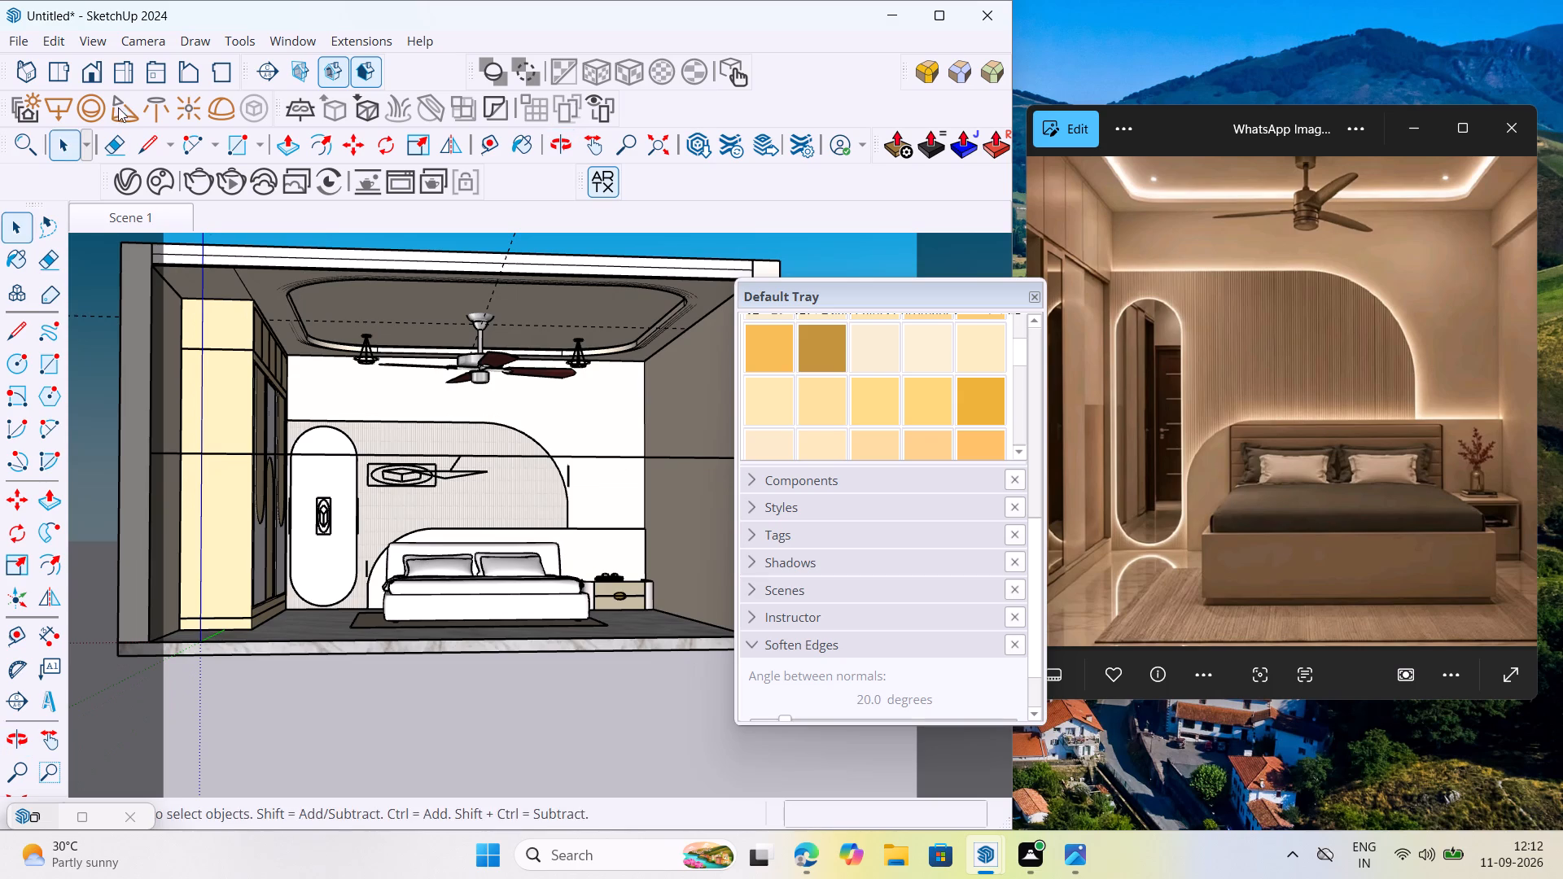
pyautogui.click(52, 37)
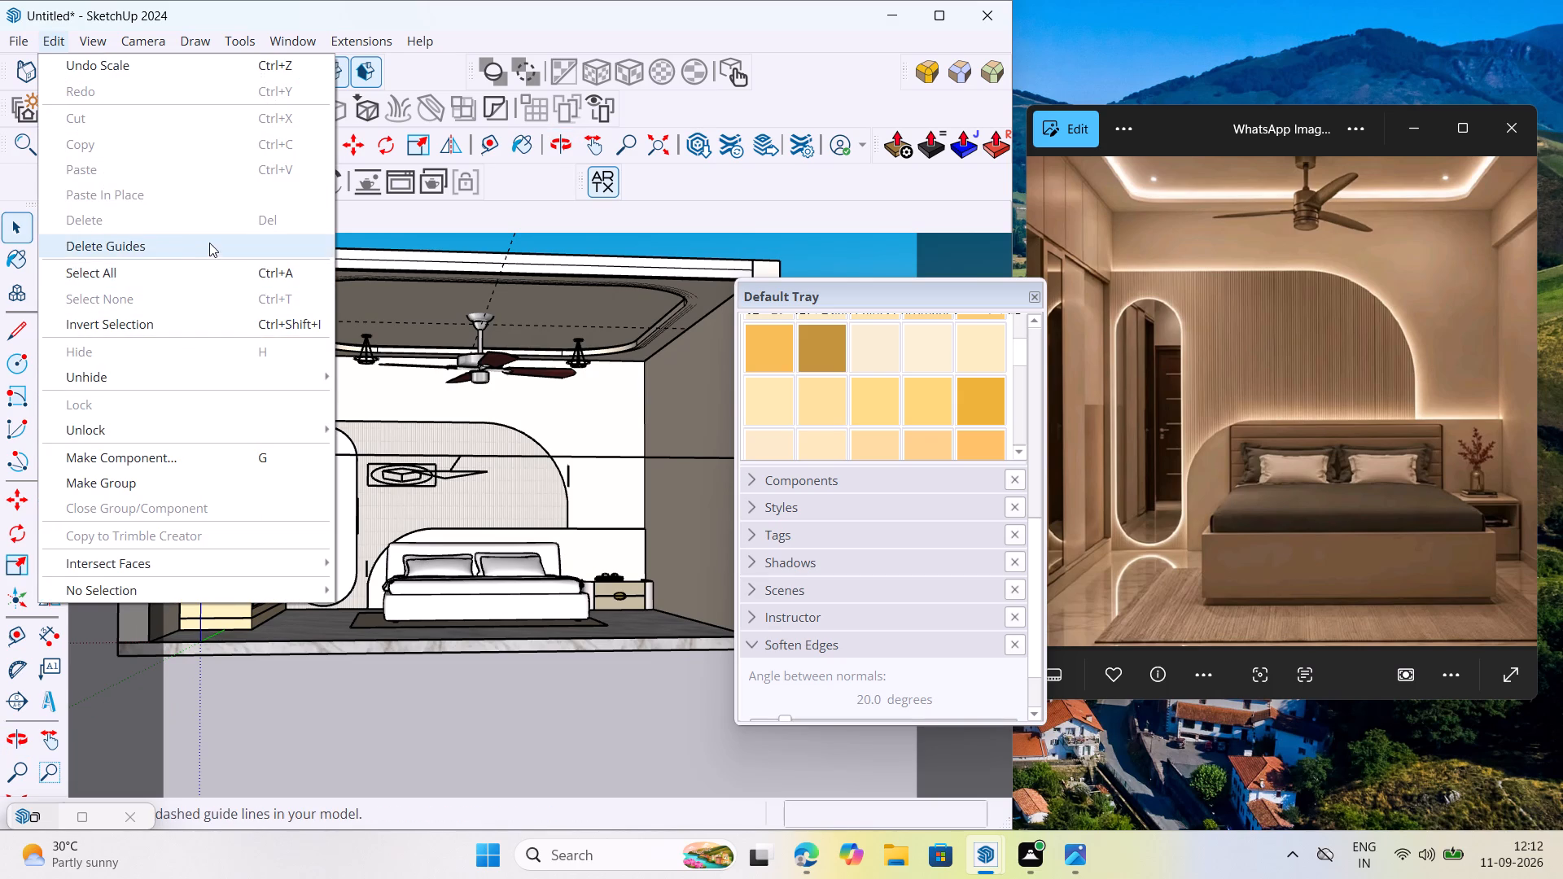
pyautogui.click(210, 242)
# Examine the room without guides from outside and above, and return to the Scene 1 view.
pyautogui.scroll(-5, 293, 401)
pyautogui.moveTo(495, 418); pyautogui.dragTo(292, 395, button='middle')
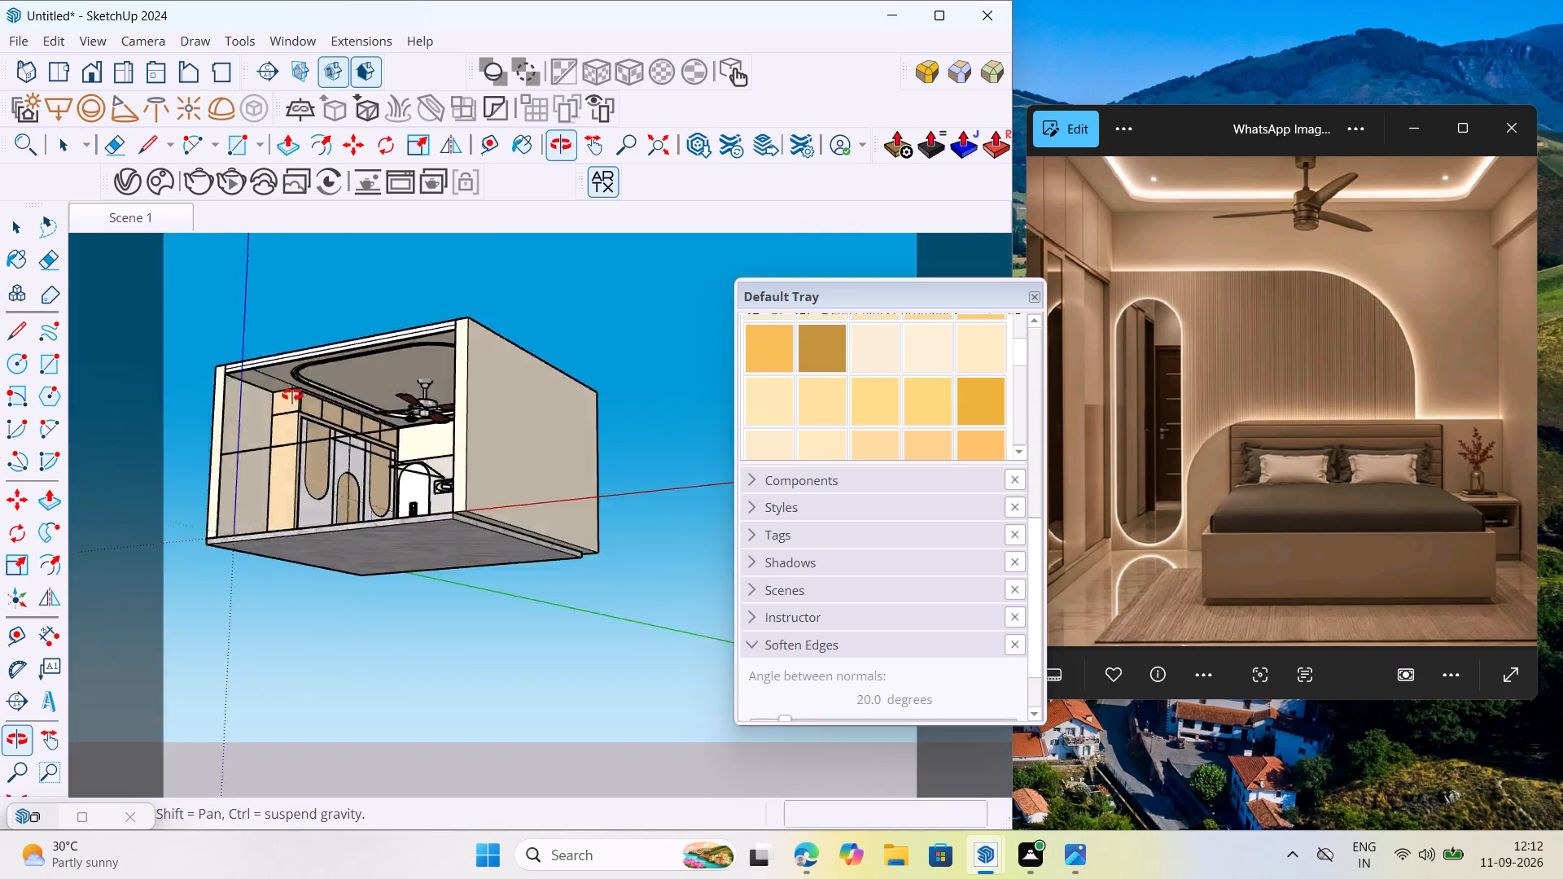
pyautogui.moveTo(292, 395); pyautogui.dragTo(367, 515, button='middle')
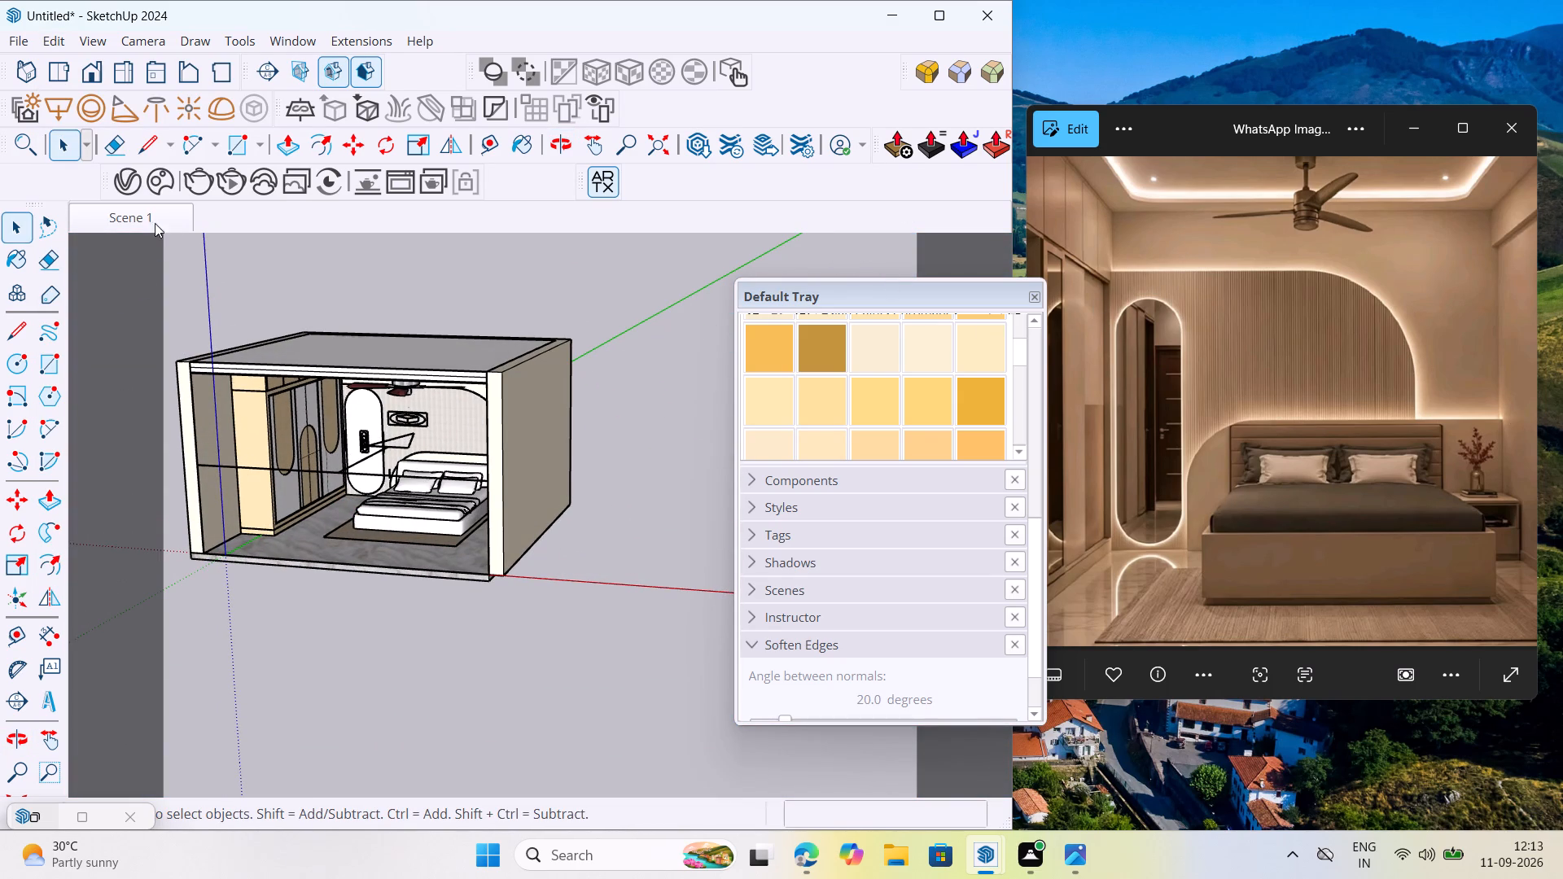
pyautogui.click(129, 211)
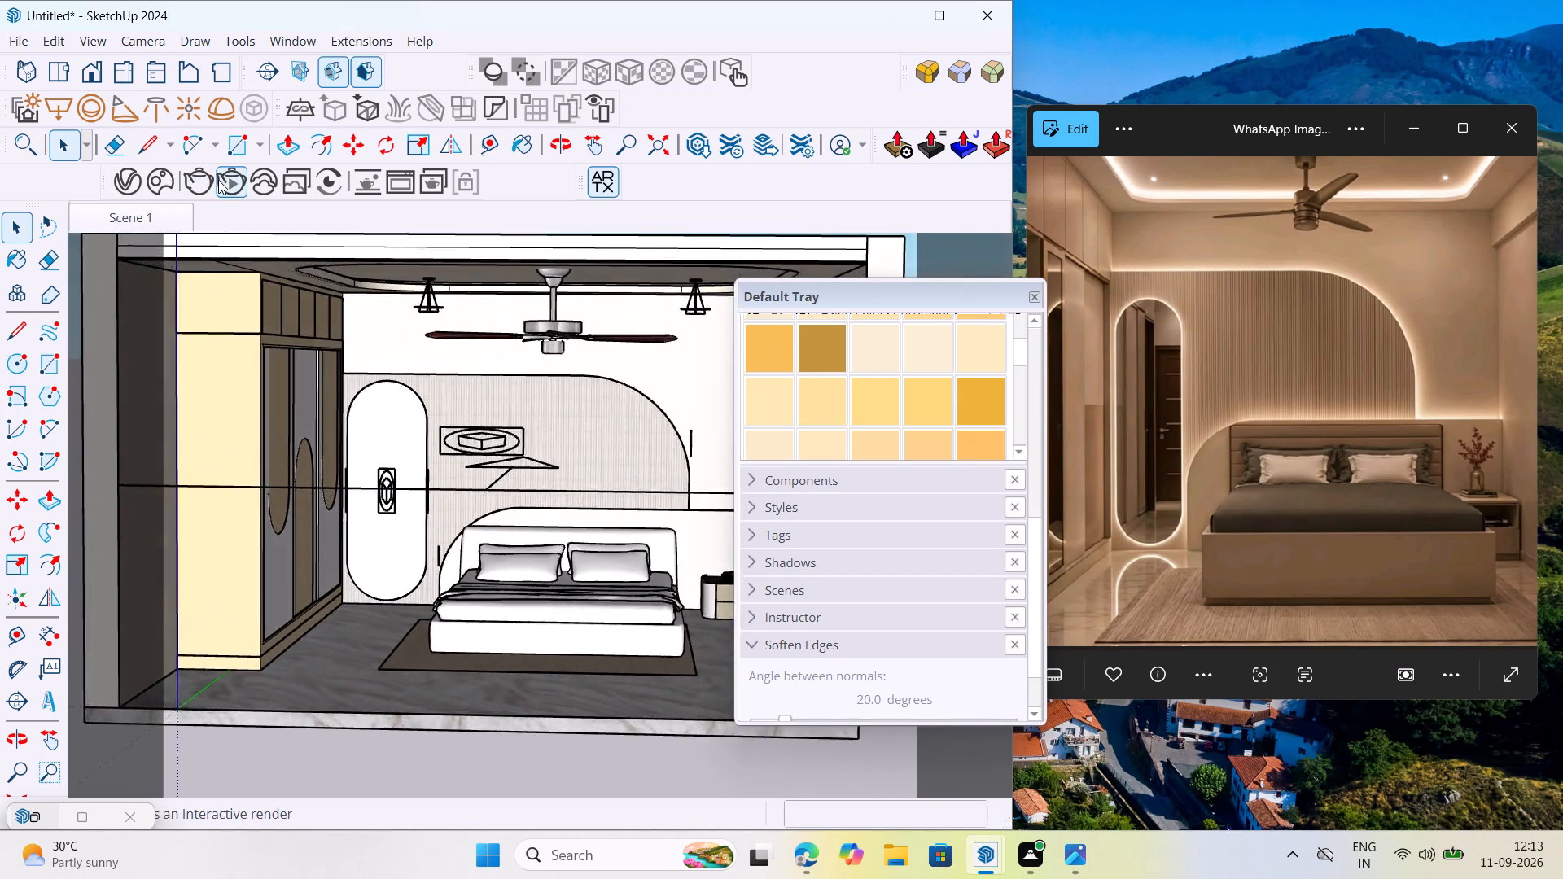
# Start an interactive V-Ray render of the bedroom and move its frame buffer clear of the model view.
pyautogui.click(221, 179)
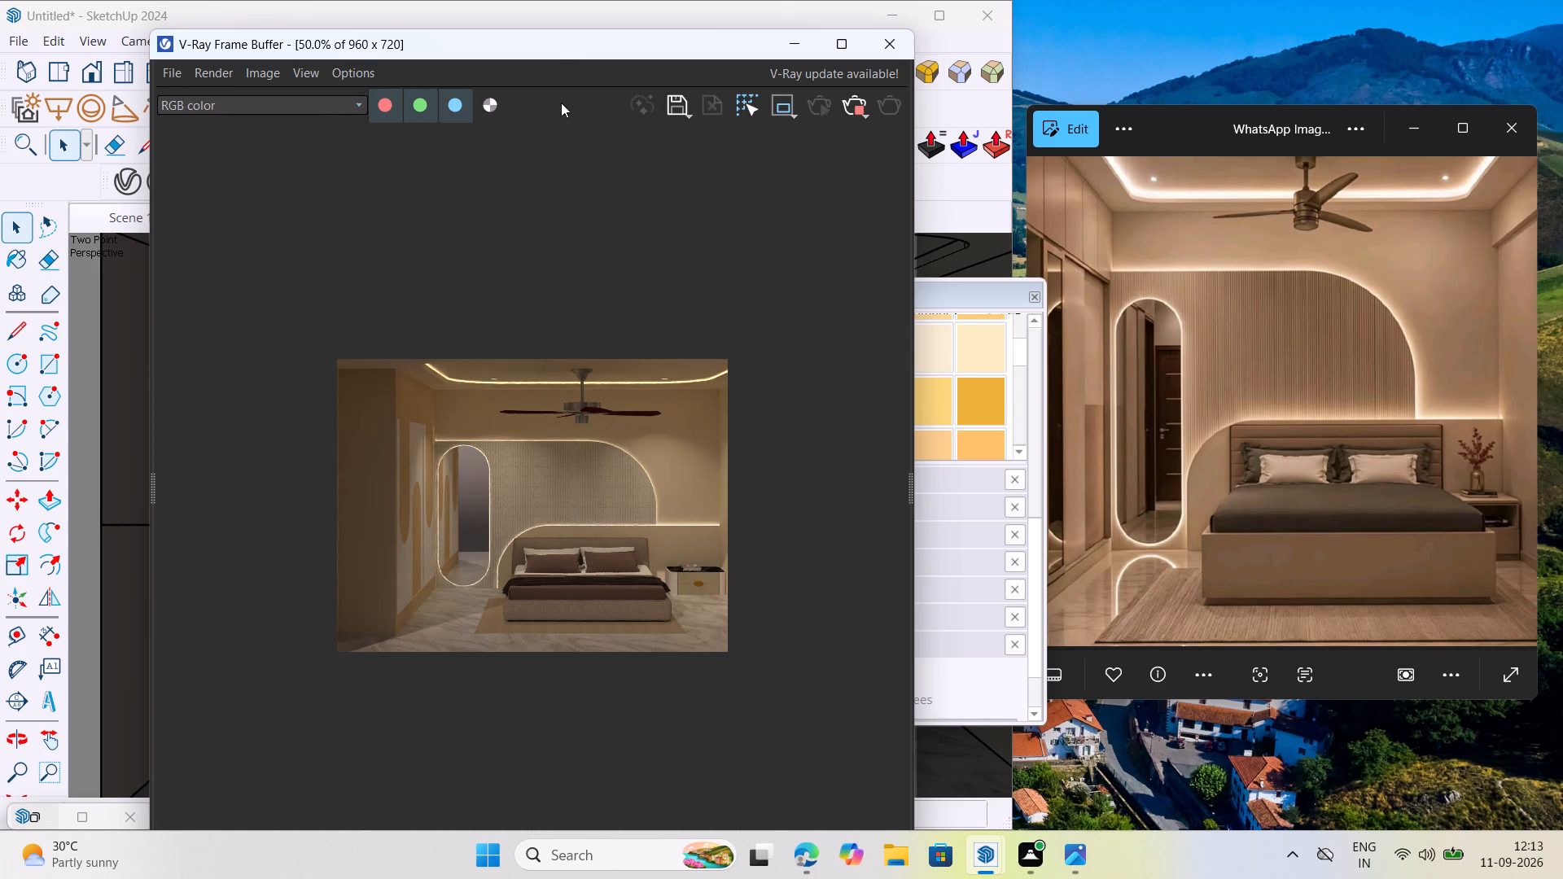
pyautogui.click(587, 65)
pyautogui.moveTo(589, 54); pyautogui.dragTo(1036, 353)
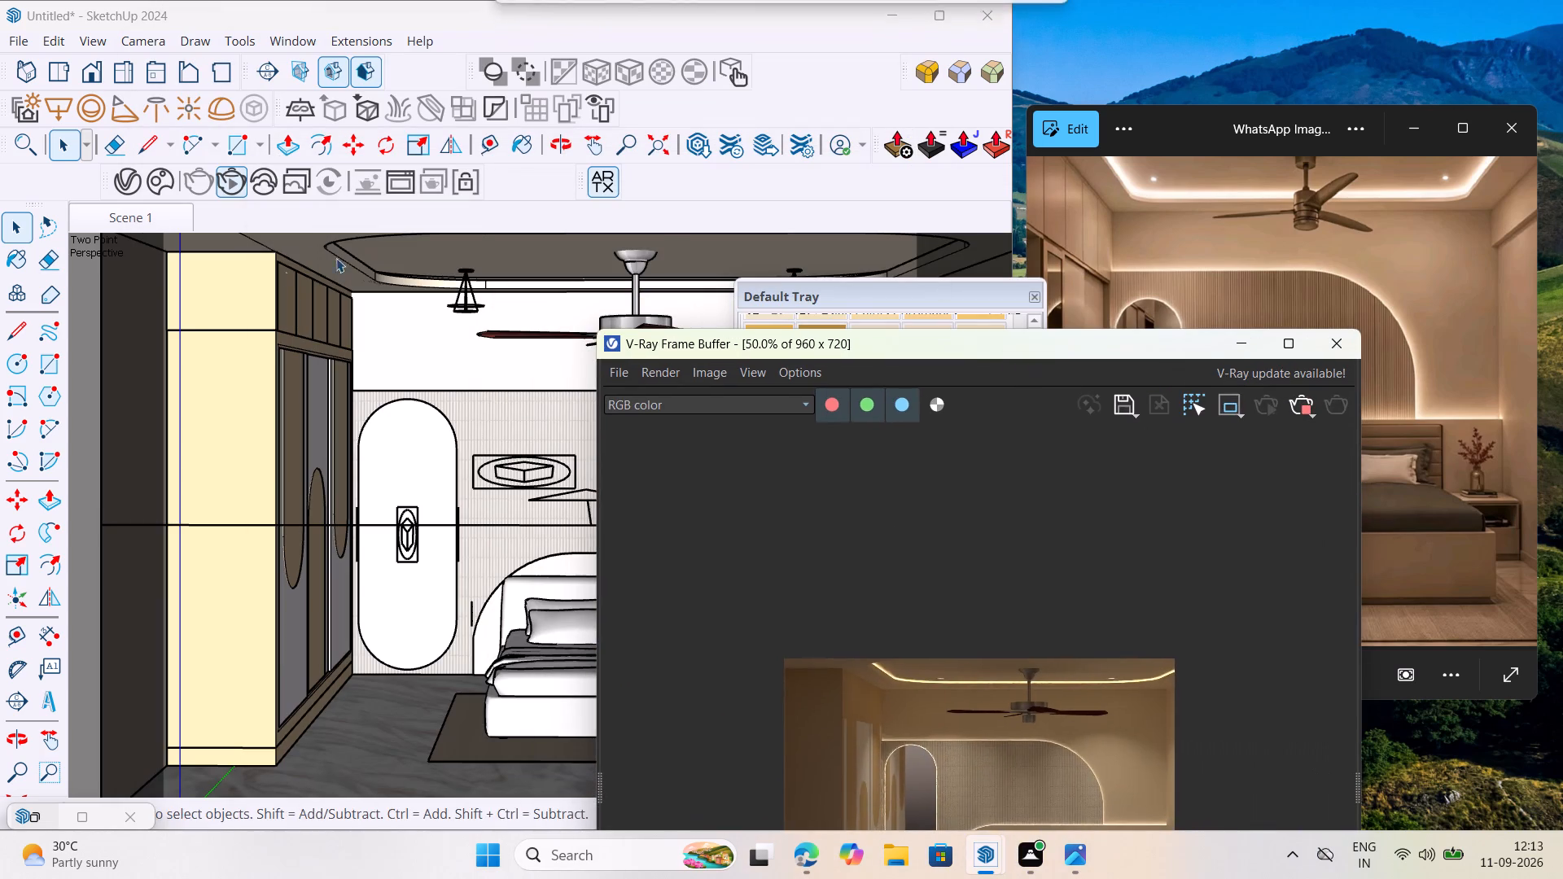
# Switch on Rectangle Light#1 in the V-Ray lights list and set its intensity to 20.
pyautogui.click(137, 188)
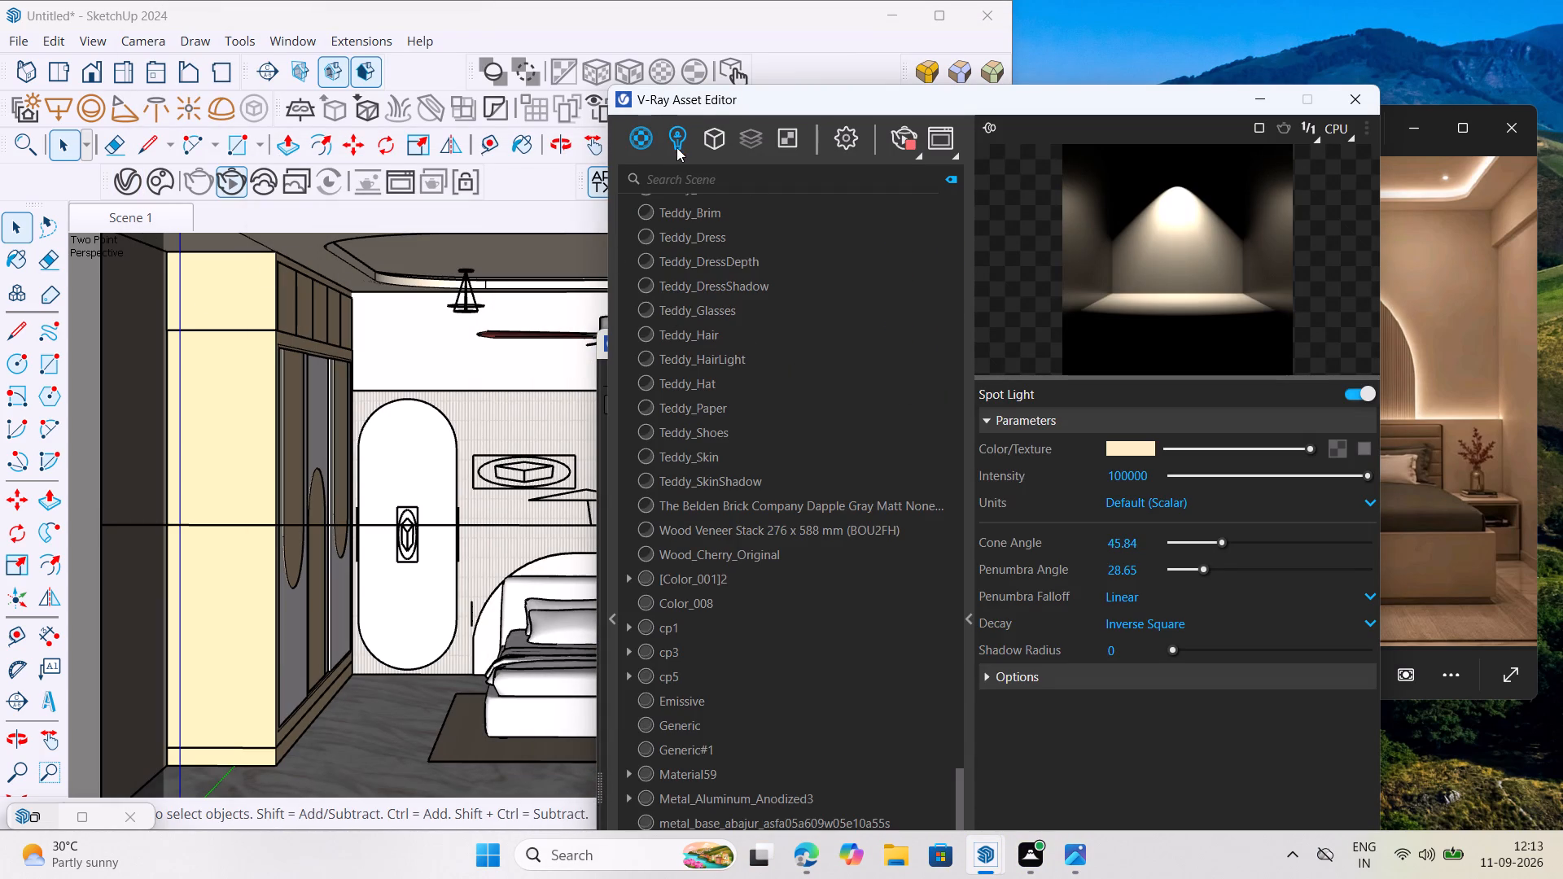
pyautogui.click(676, 147)
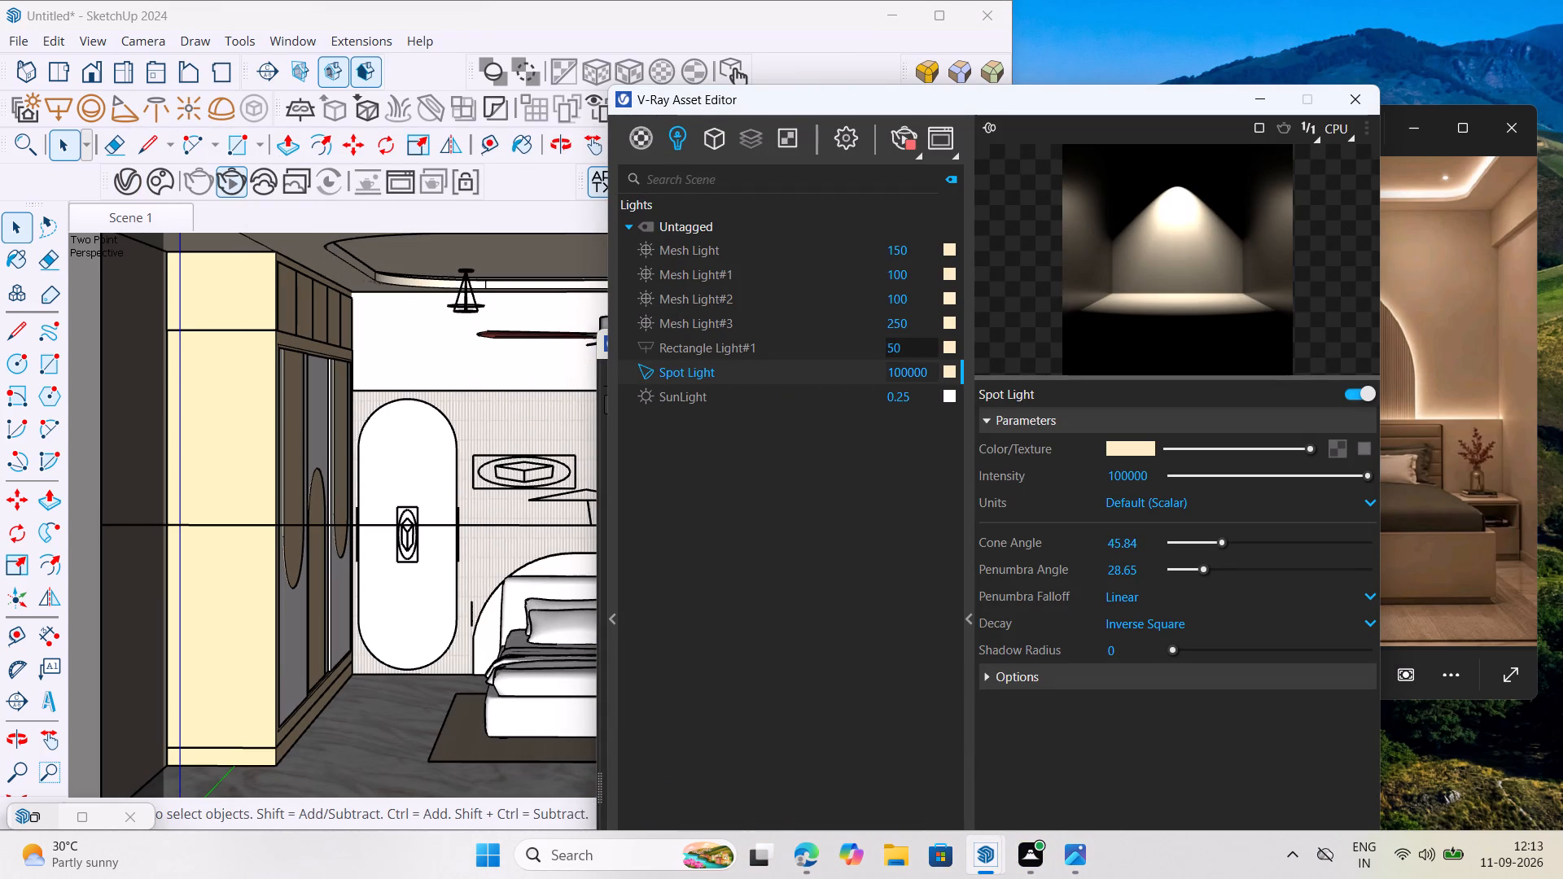
pyautogui.click(912, 345)
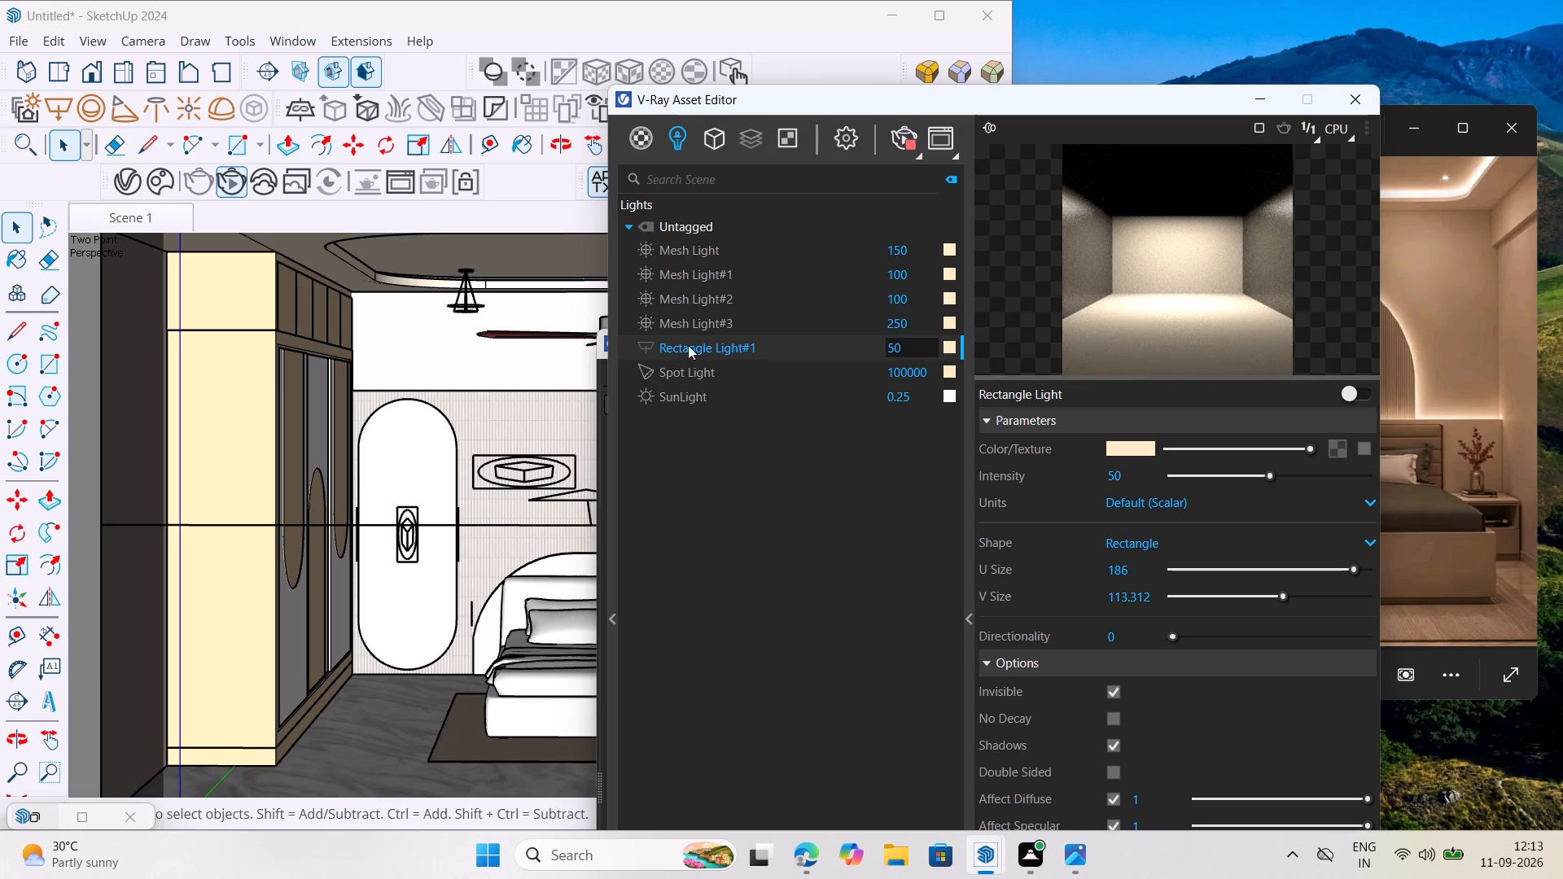
pyautogui.click(656, 341)
pyautogui.click(645, 338)
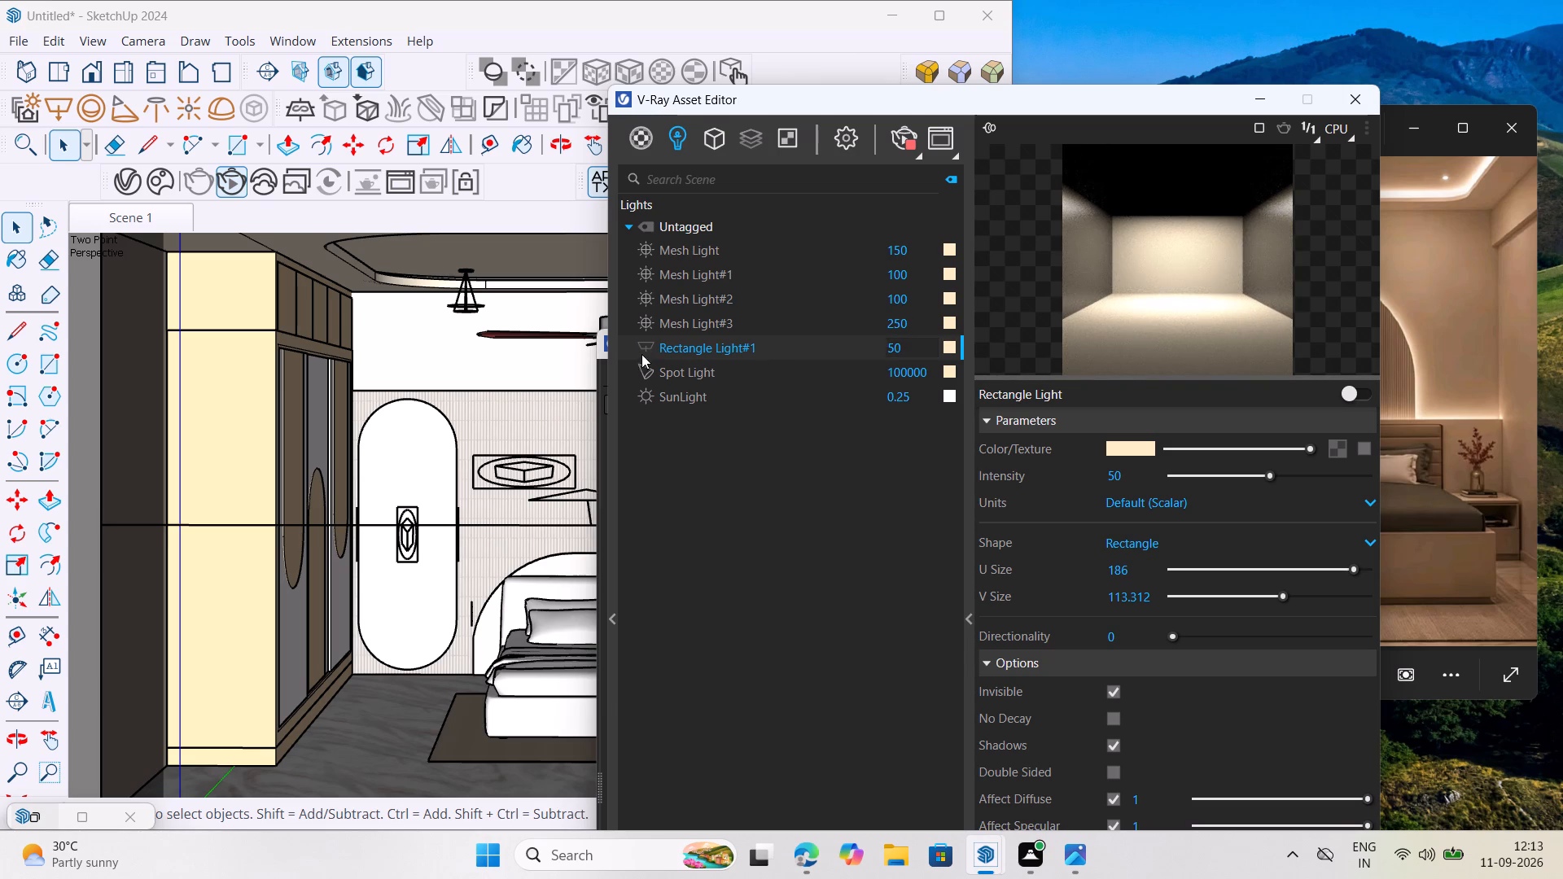
pyautogui.click(641, 356)
pyautogui.moveTo(909, 355); pyautogui.dragTo(739, 372)
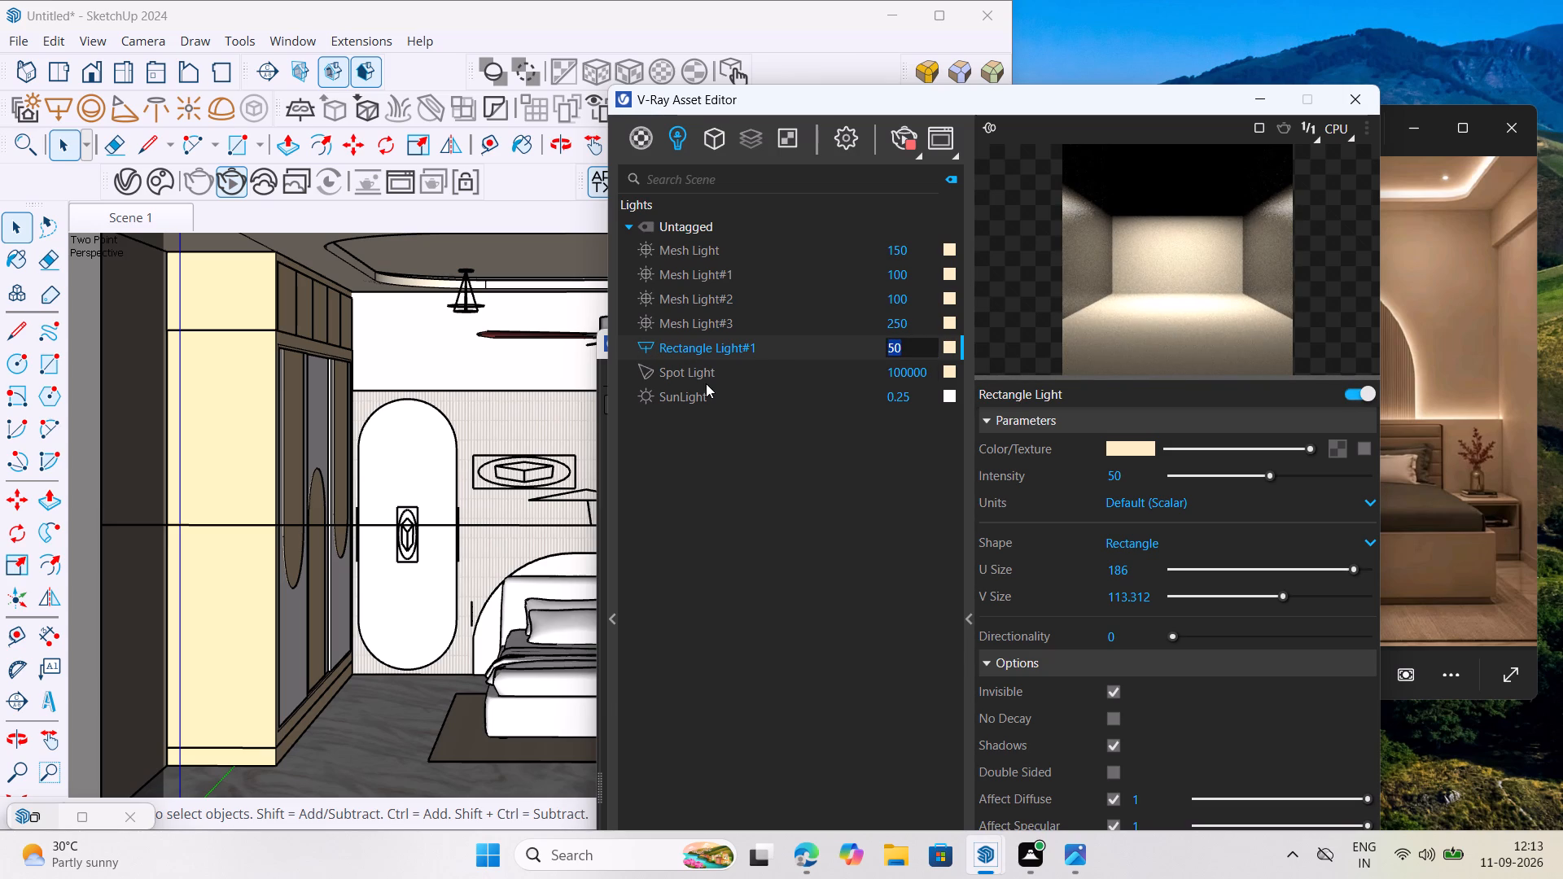
pyautogui.press('BackSpace')
pyautogui.write('20')
pyautogui.press('Return')
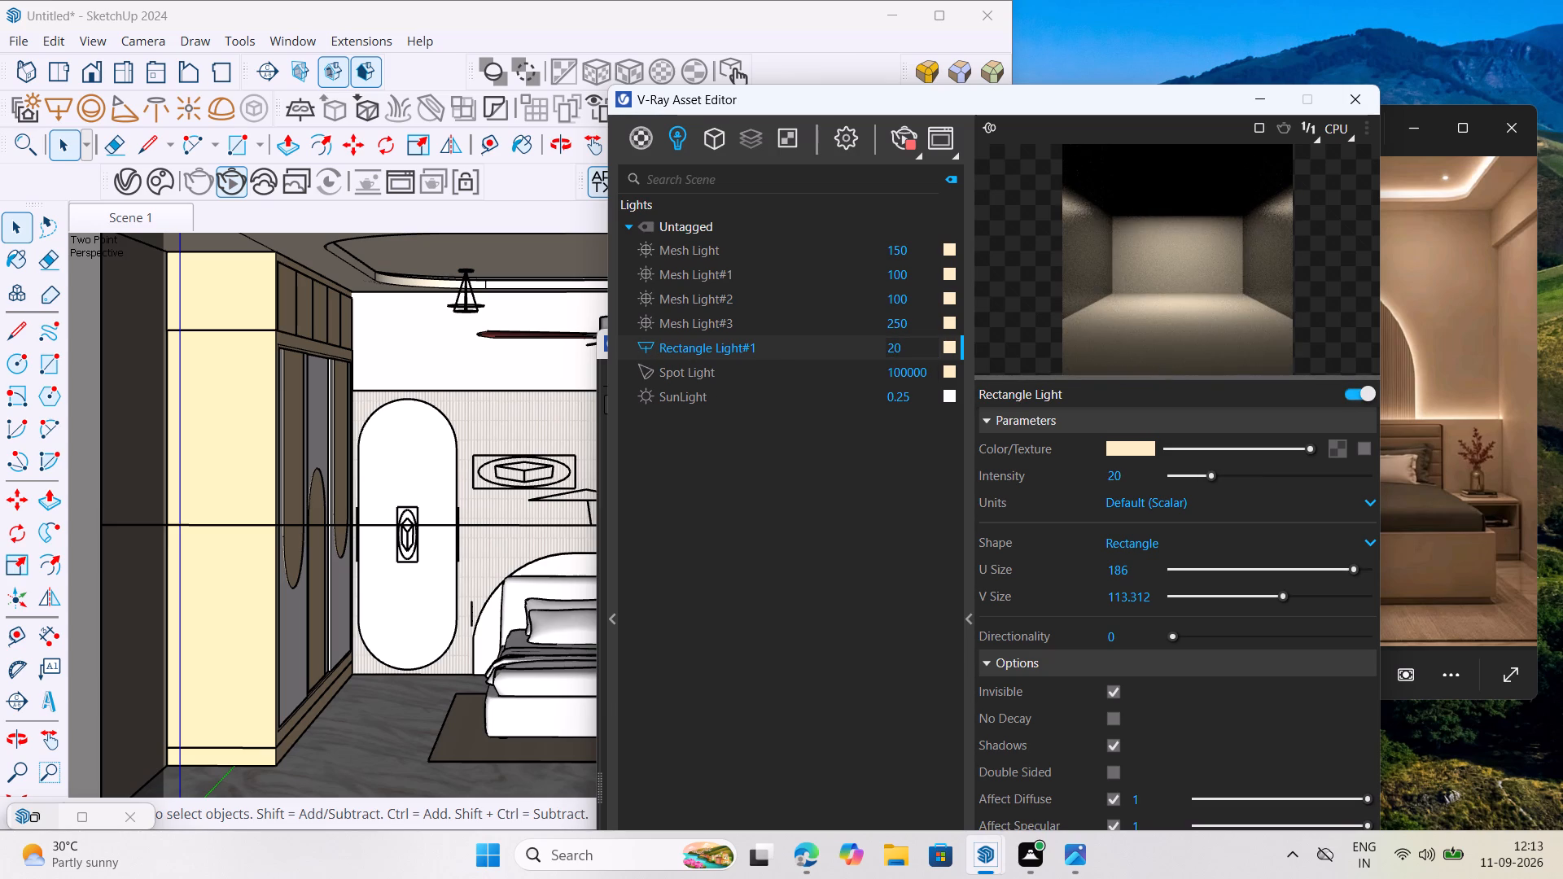
# Examine the updated interactive render beside the reference image, stop it, and close the frame buffer and Asset Editor.
pyautogui.click(900, 107)
pyautogui.moveTo(887, 105); pyautogui.dragTo(323, 174)
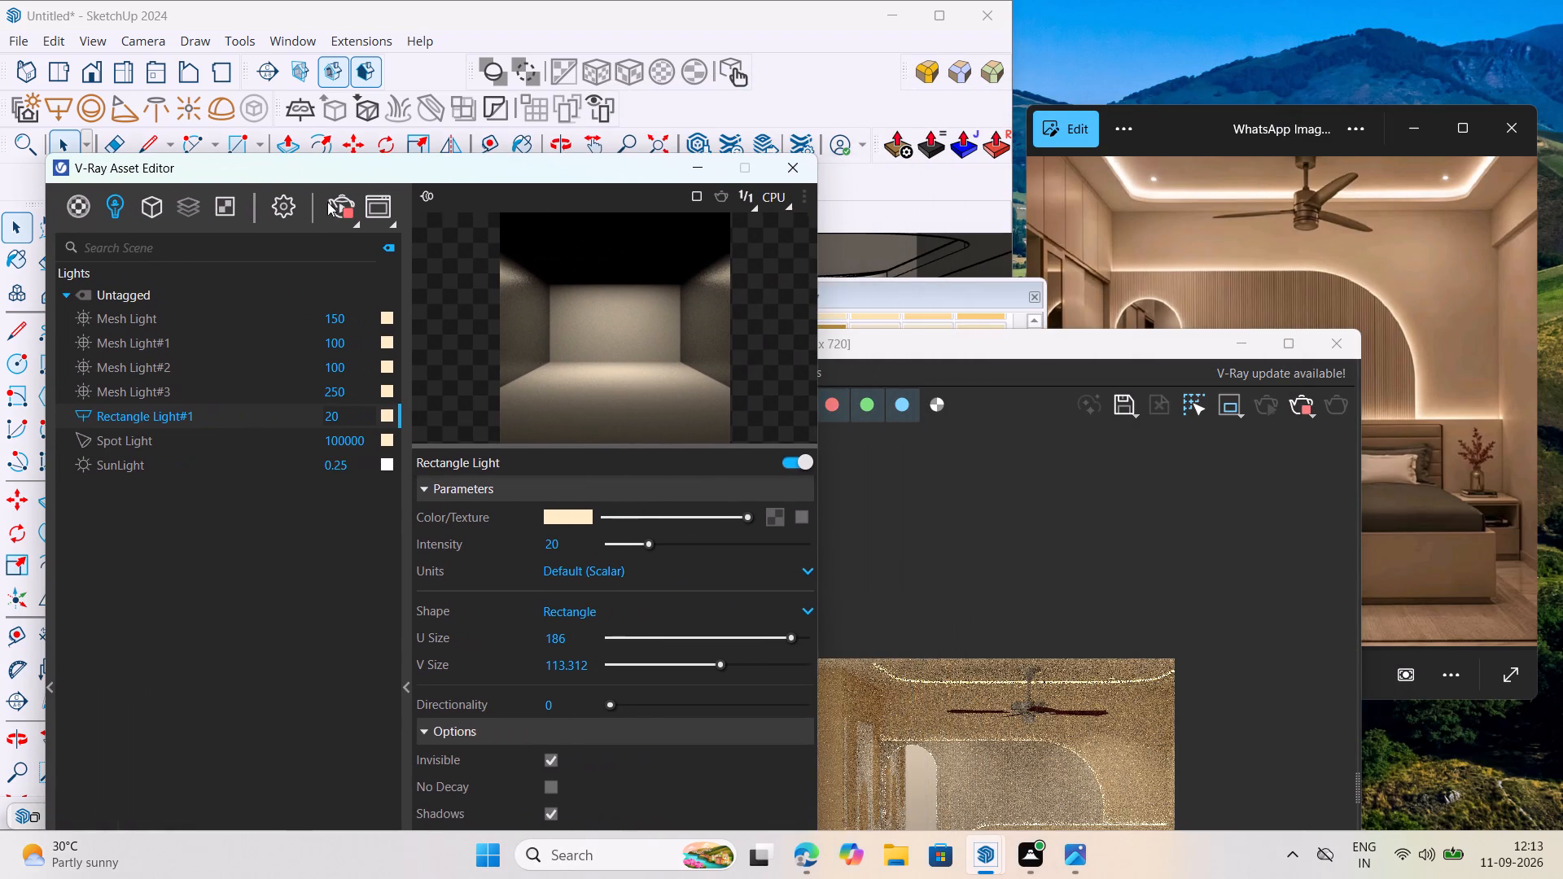
pyautogui.moveTo(930, 349); pyautogui.dragTo(849, 253)
pyautogui.moveTo(844, 238); pyautogui.dragTo(803, 50)
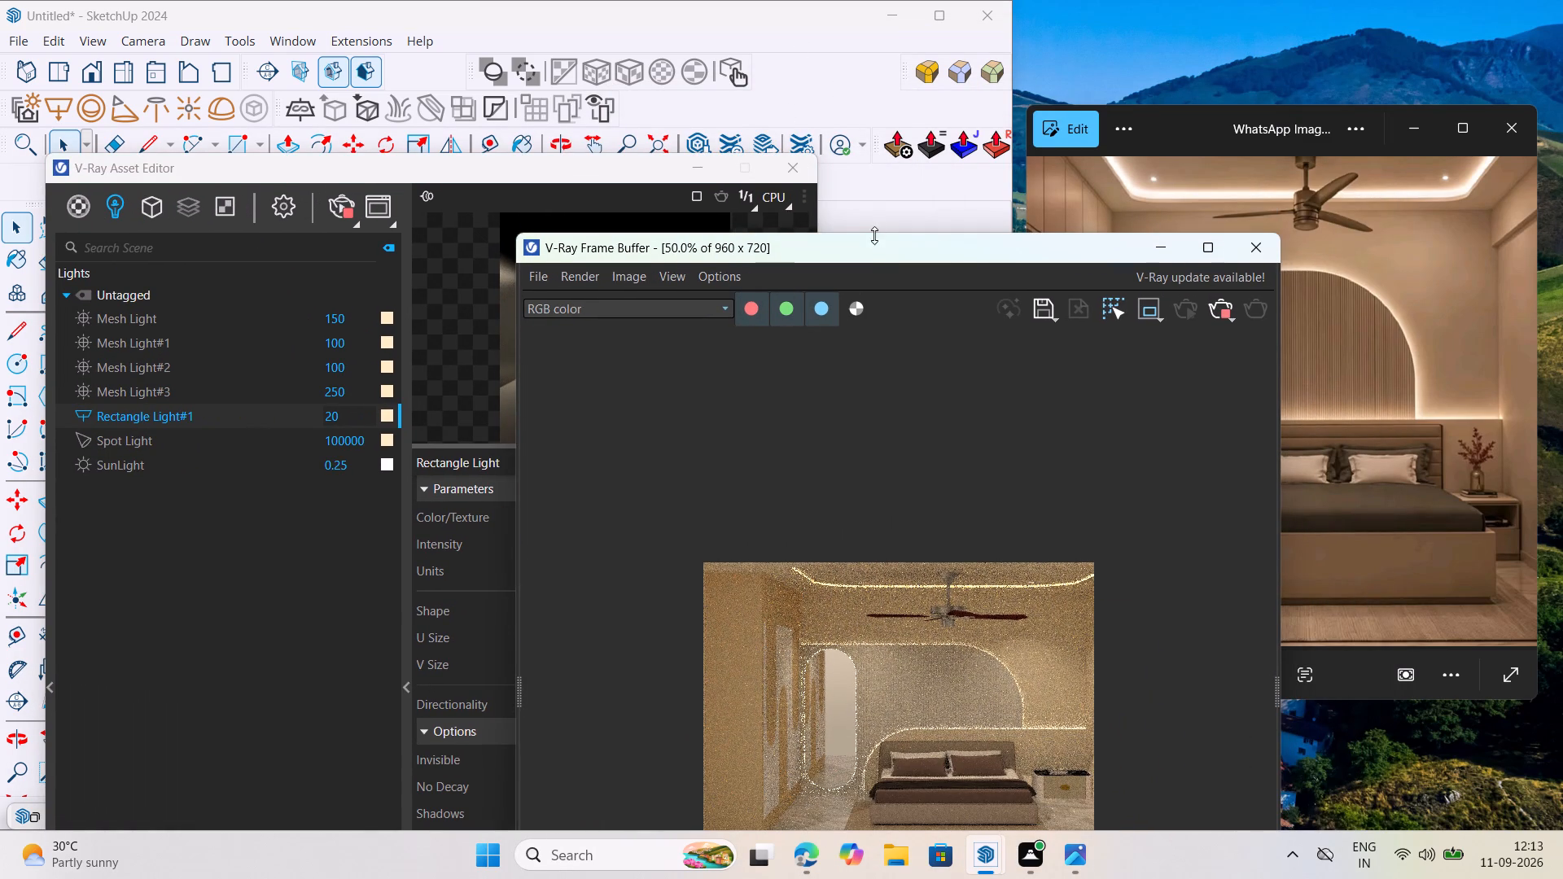
pyautogui.moveTo(876, 254); pyautogui.dragTo(827, 47)
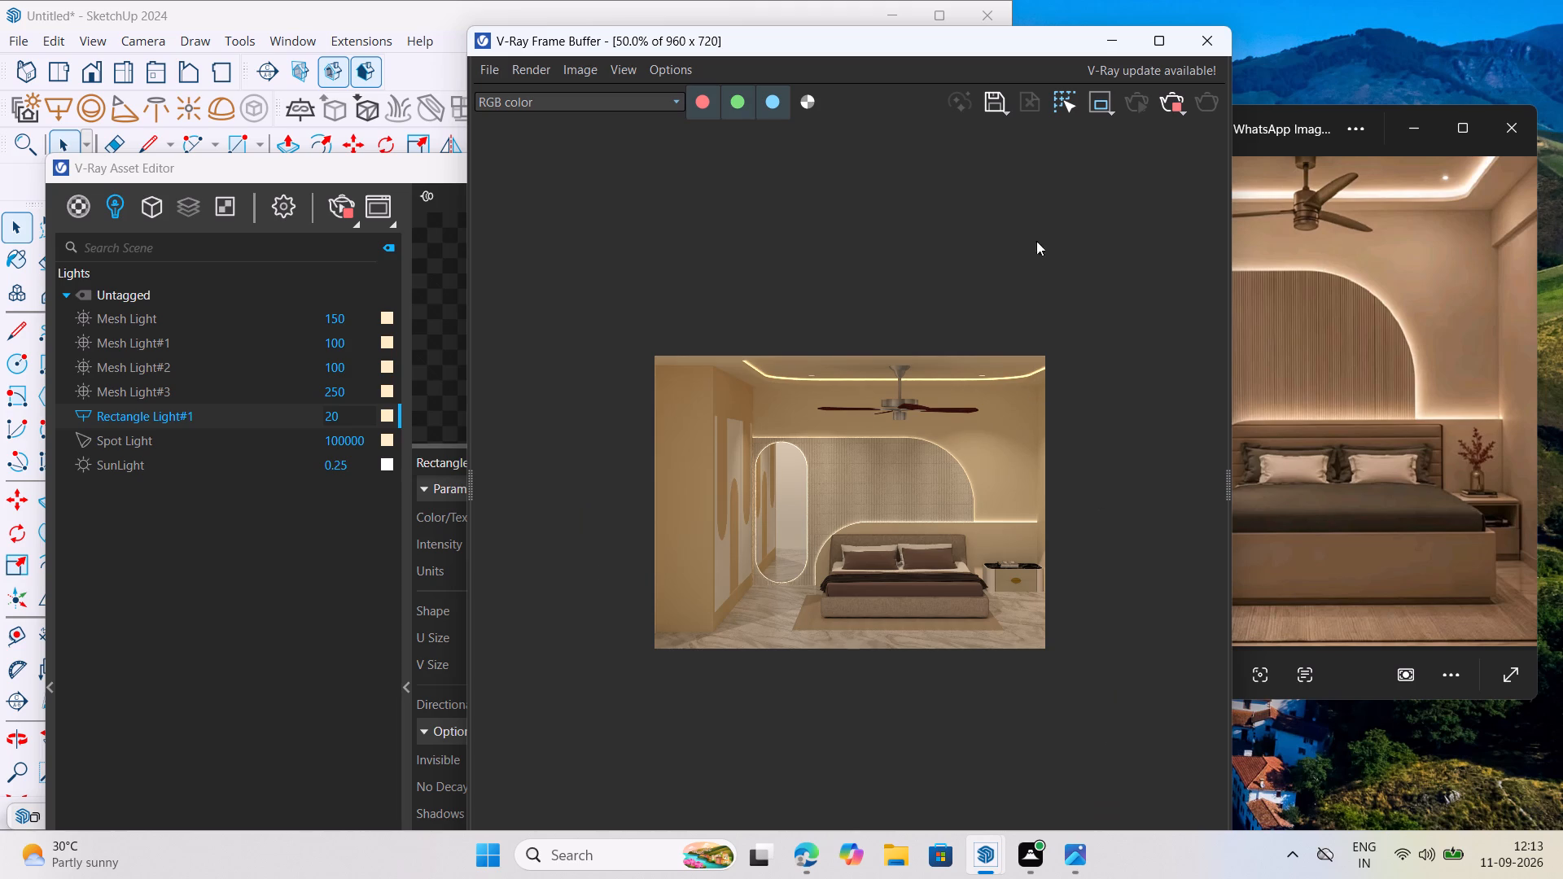
pyautogui.click(1177, 112)
pyautogui.click(1214, 37)
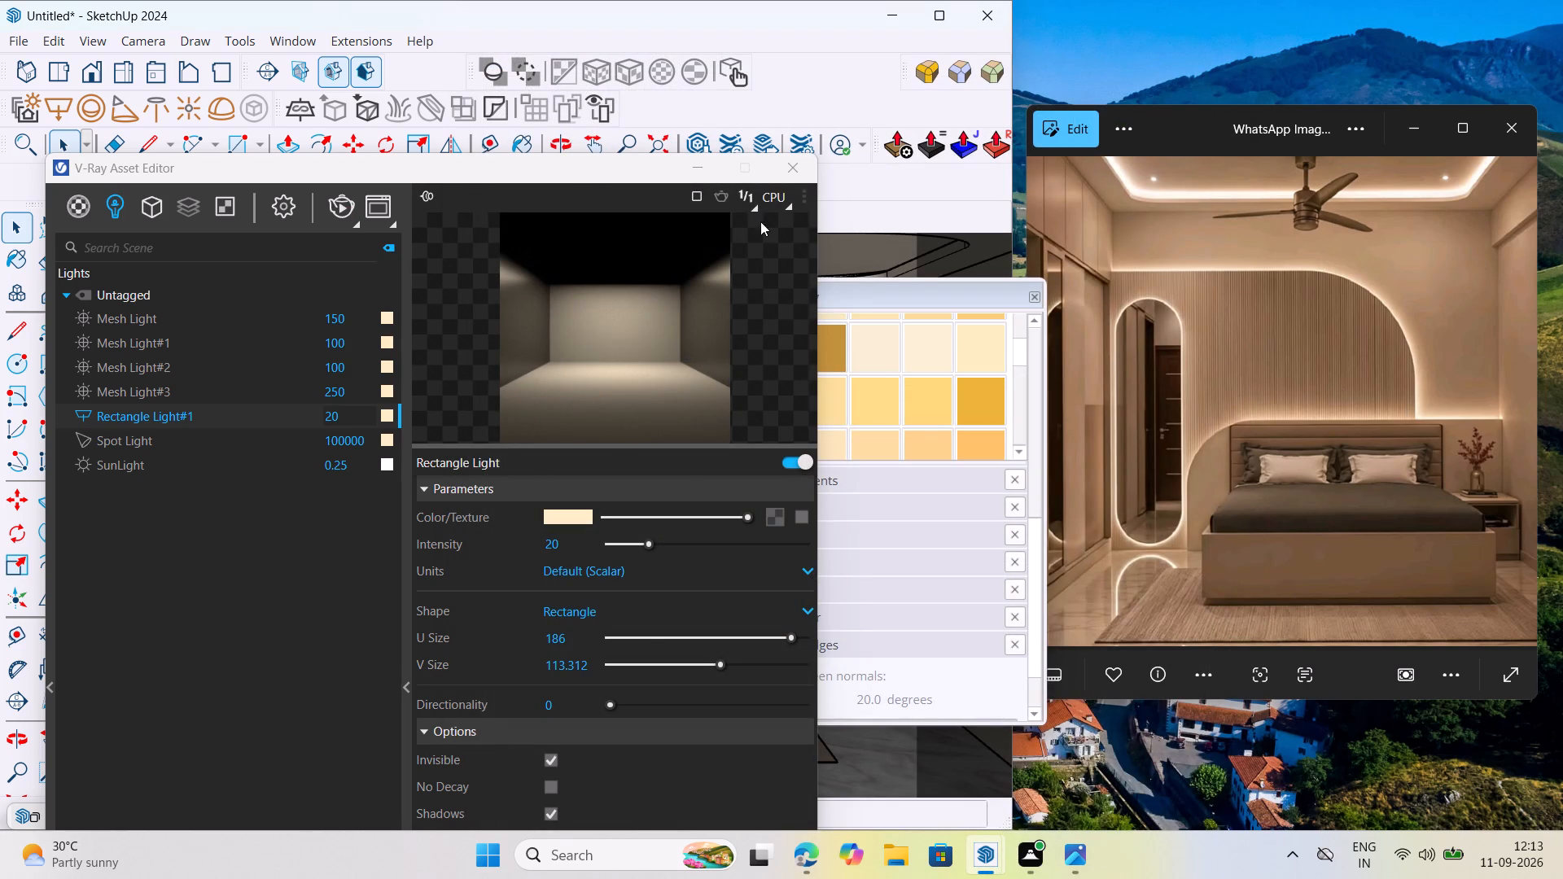
pyautogui.click(790, 171)
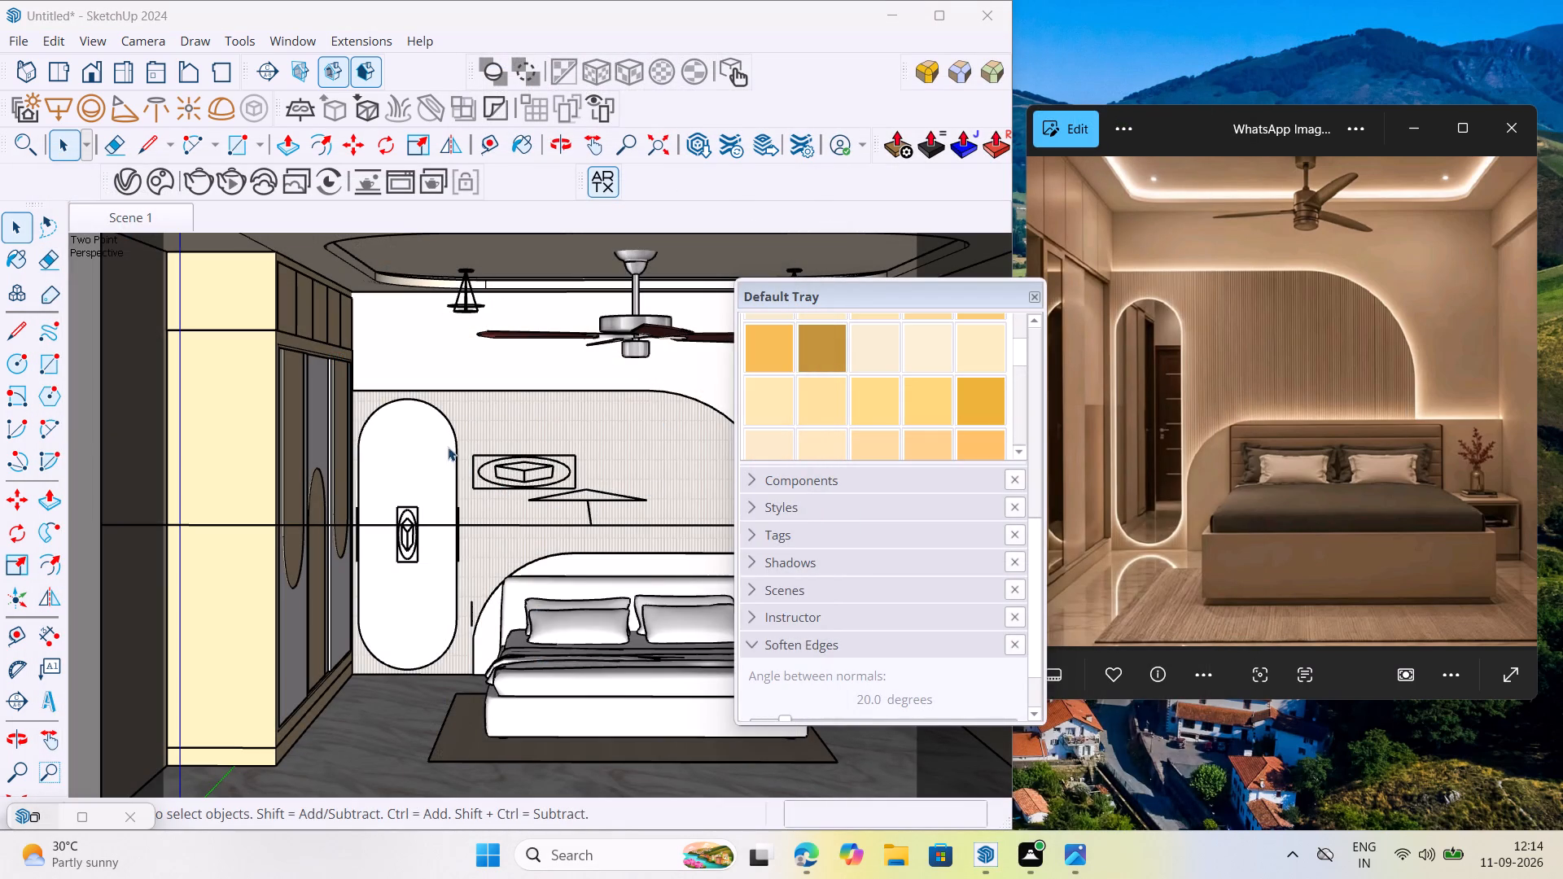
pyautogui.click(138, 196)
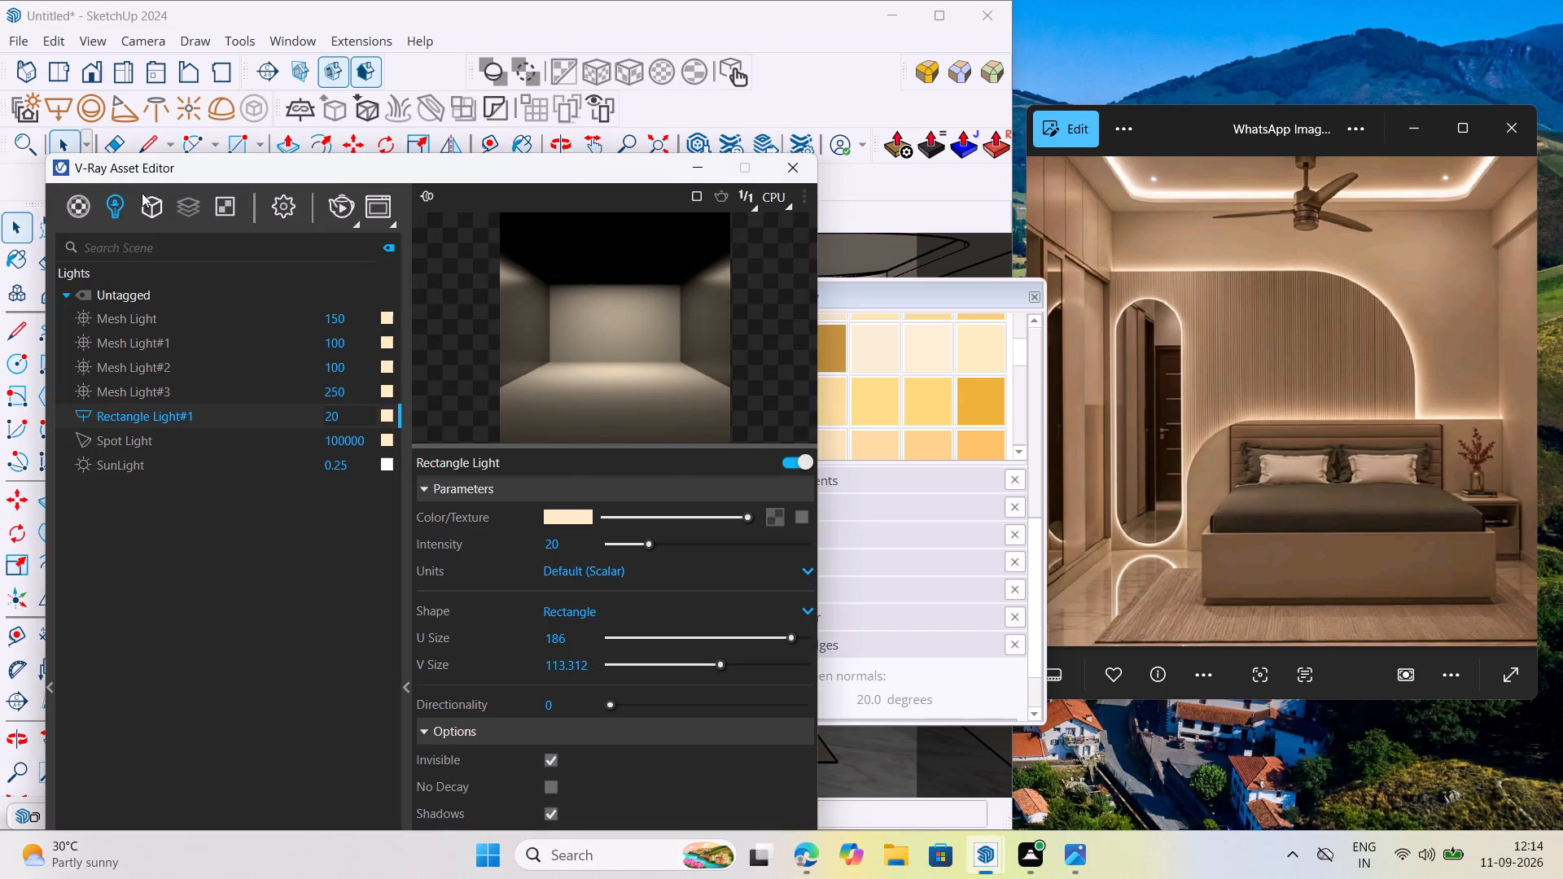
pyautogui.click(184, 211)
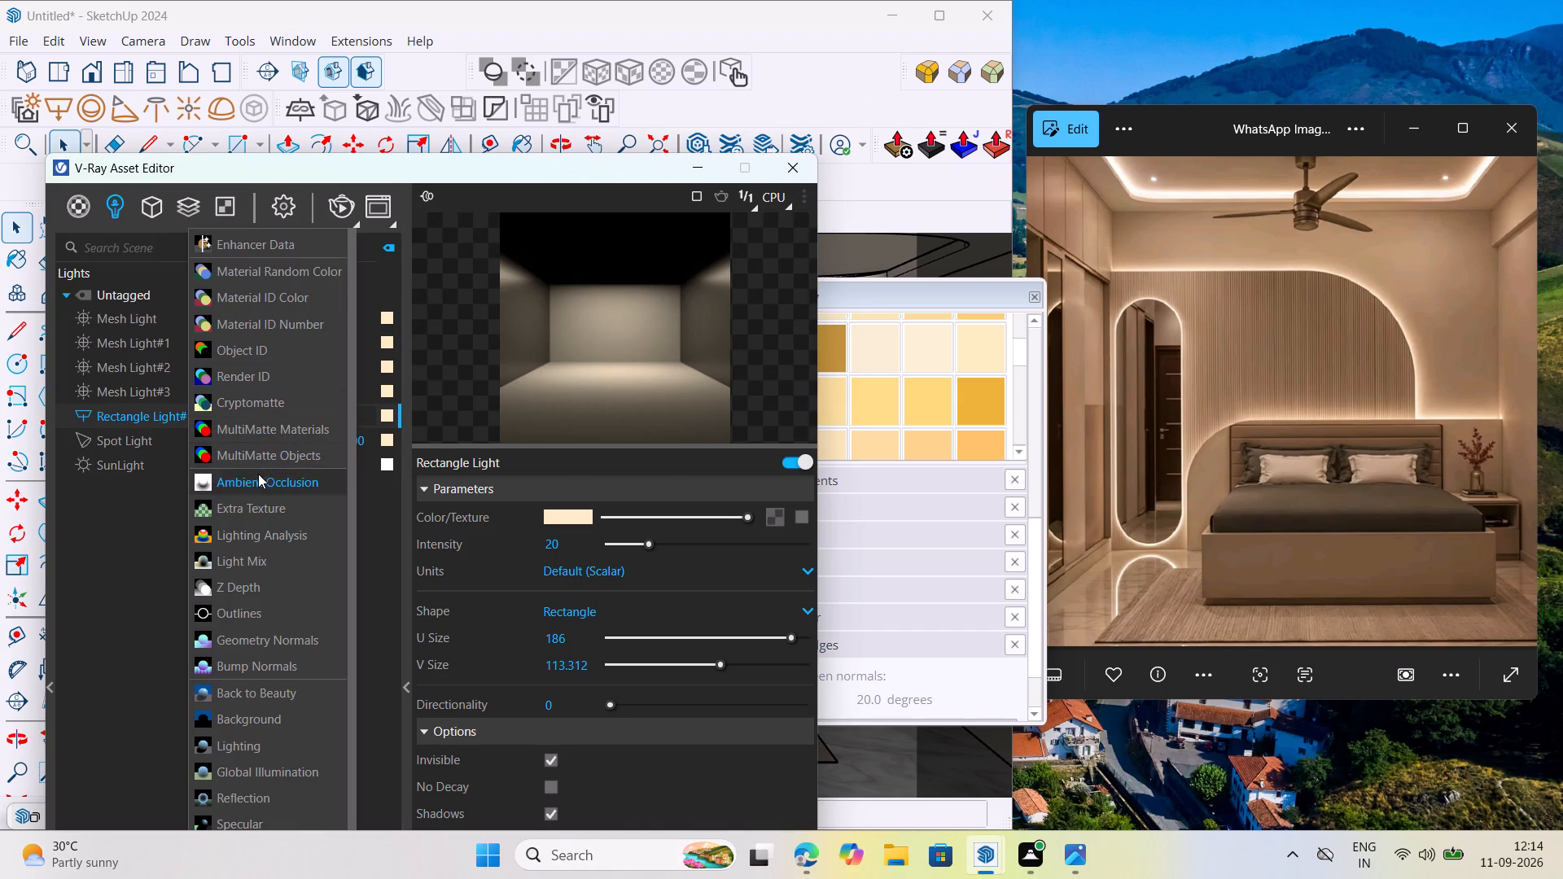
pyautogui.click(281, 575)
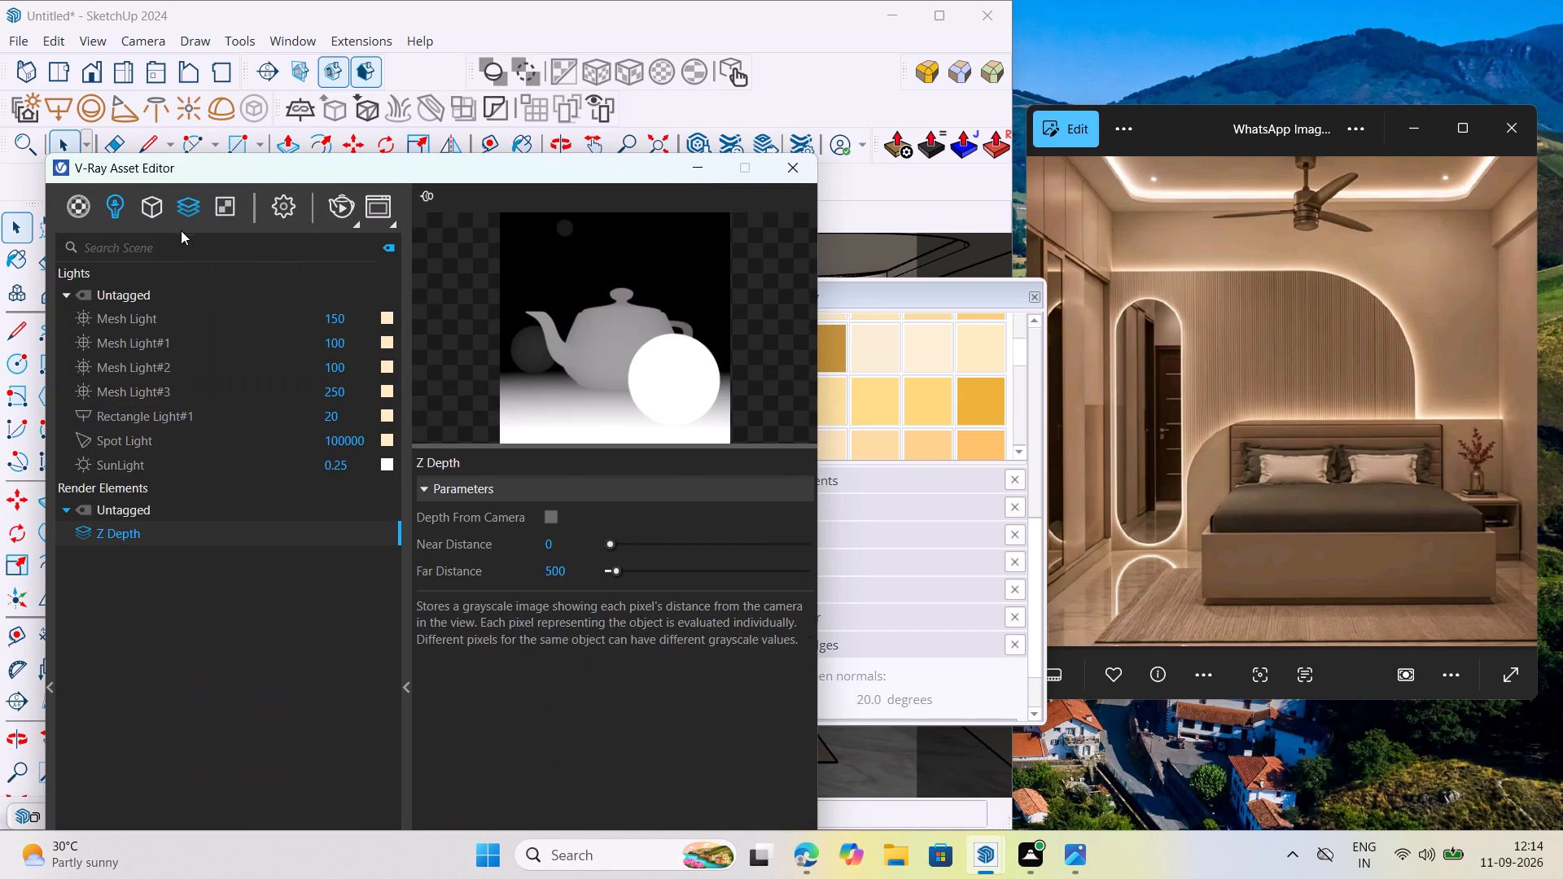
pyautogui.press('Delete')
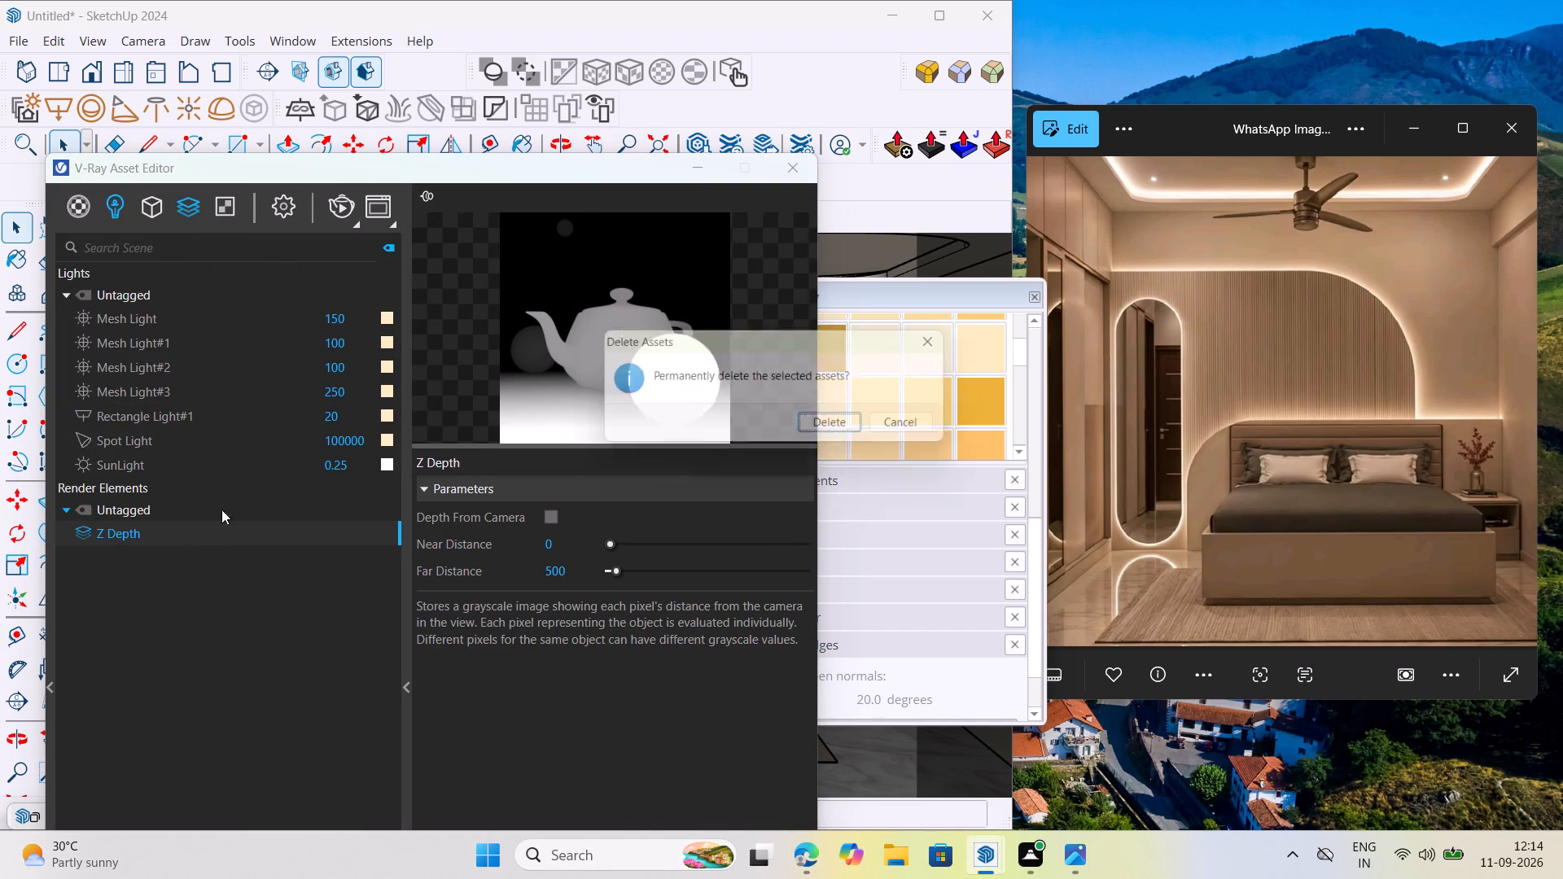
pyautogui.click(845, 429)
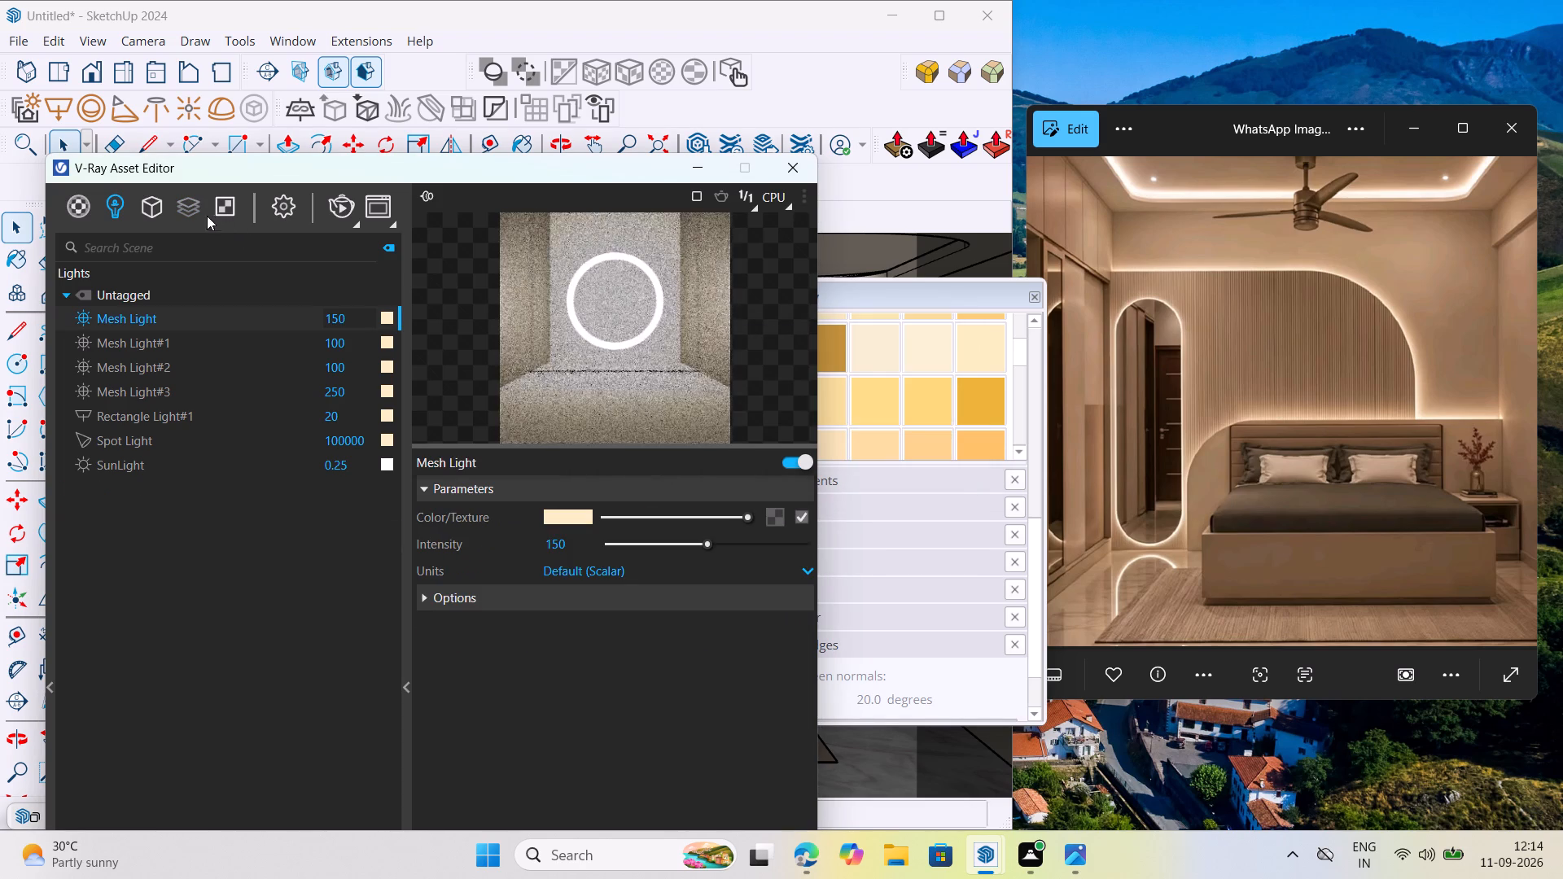
# Add a Light Mix render element and close the Asset Editor.
pyautogui.click(188, 198)
pyautogui.click(287, 554)
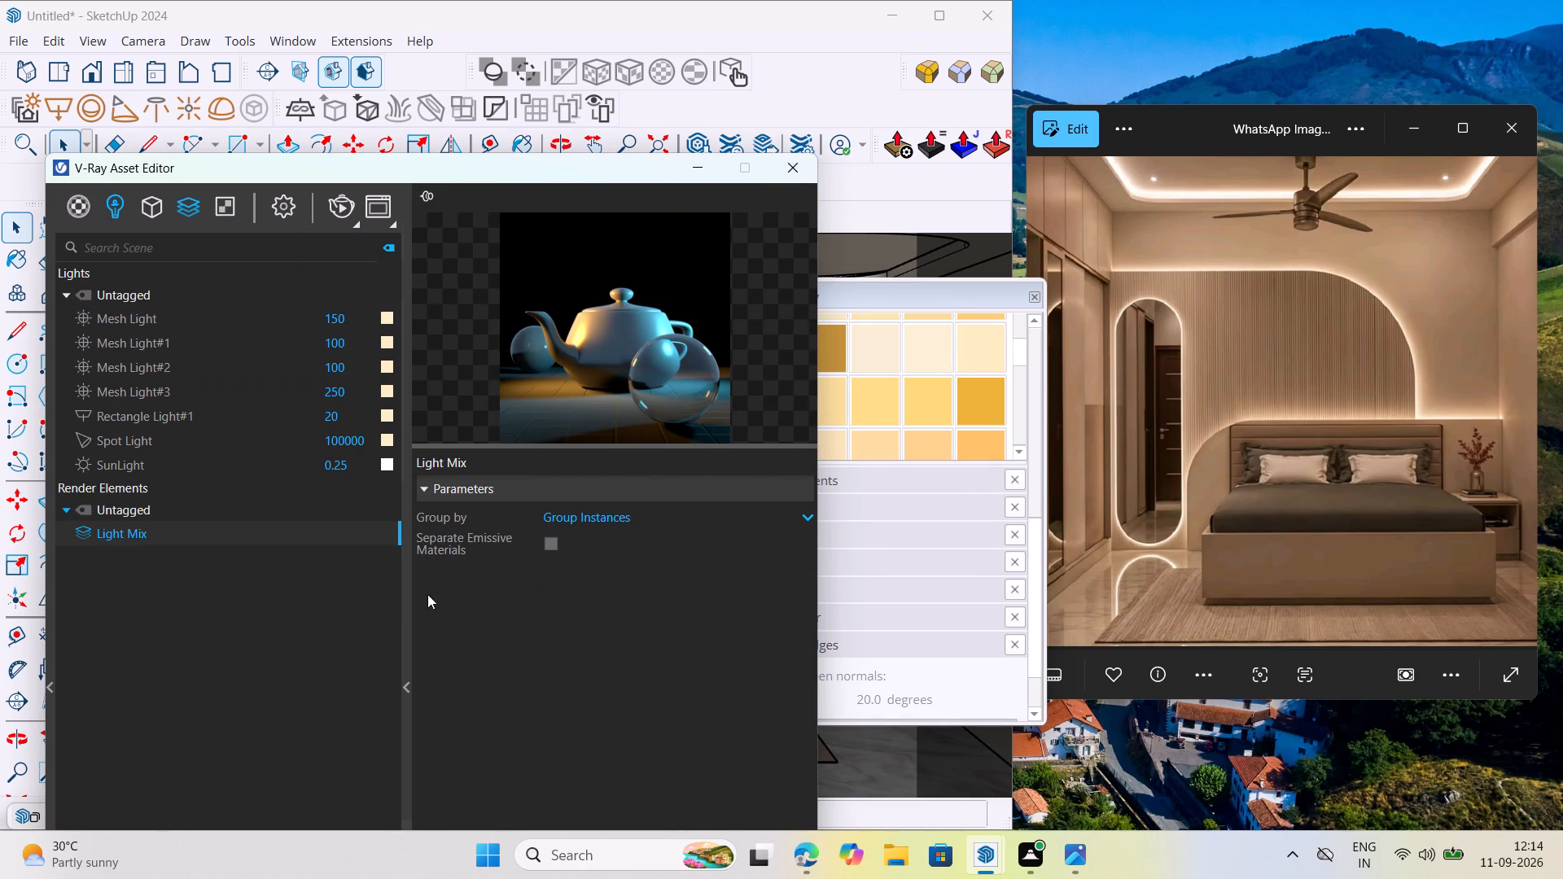
pyautogui.click(74, 208)
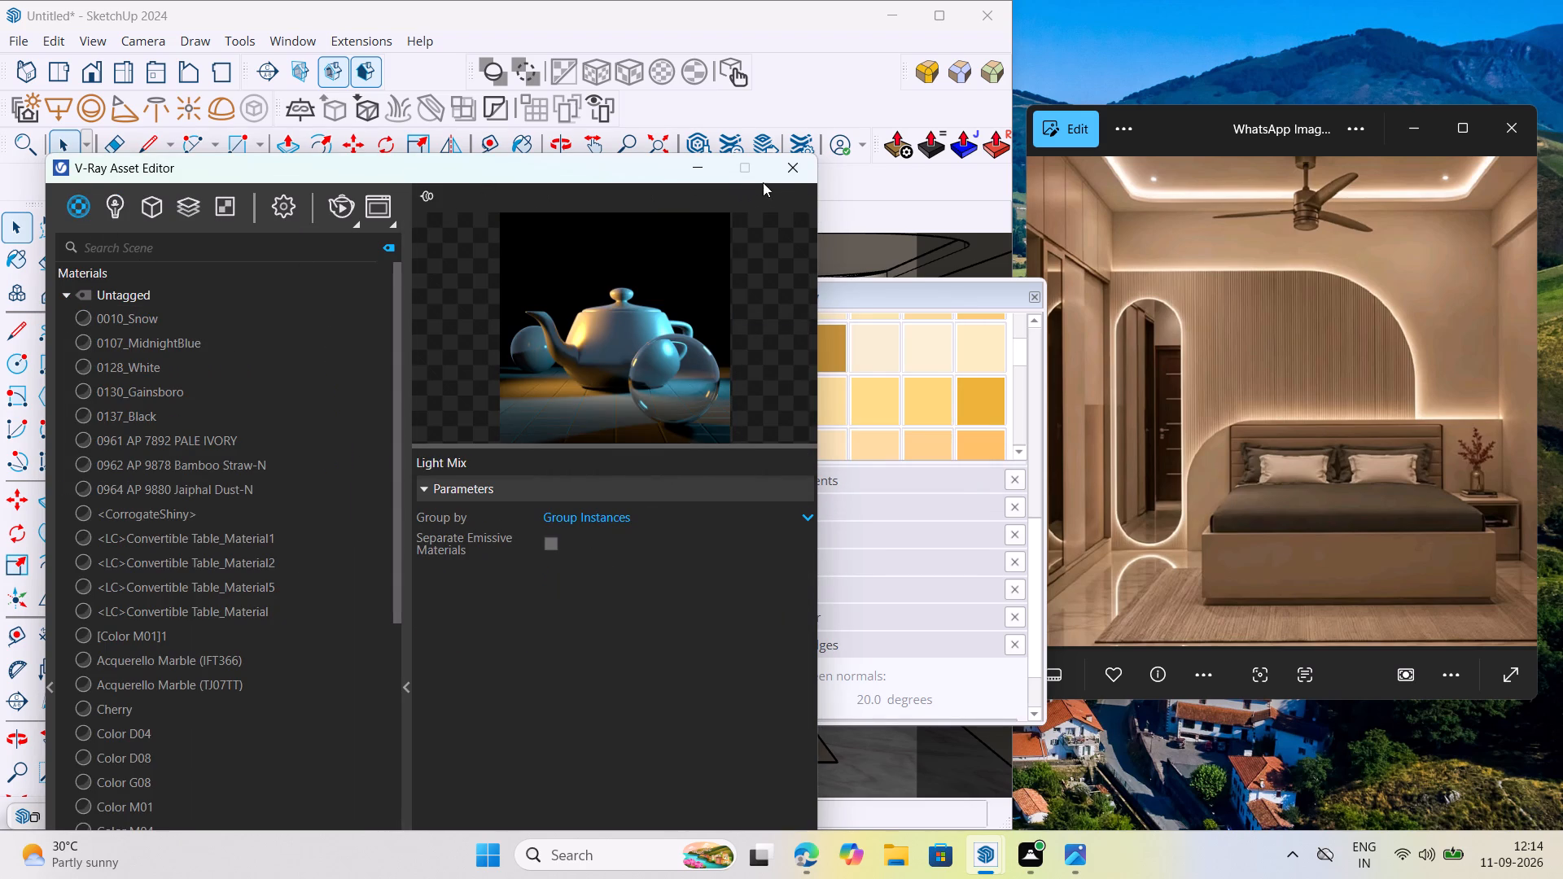
pyautogui.click(785, 166)
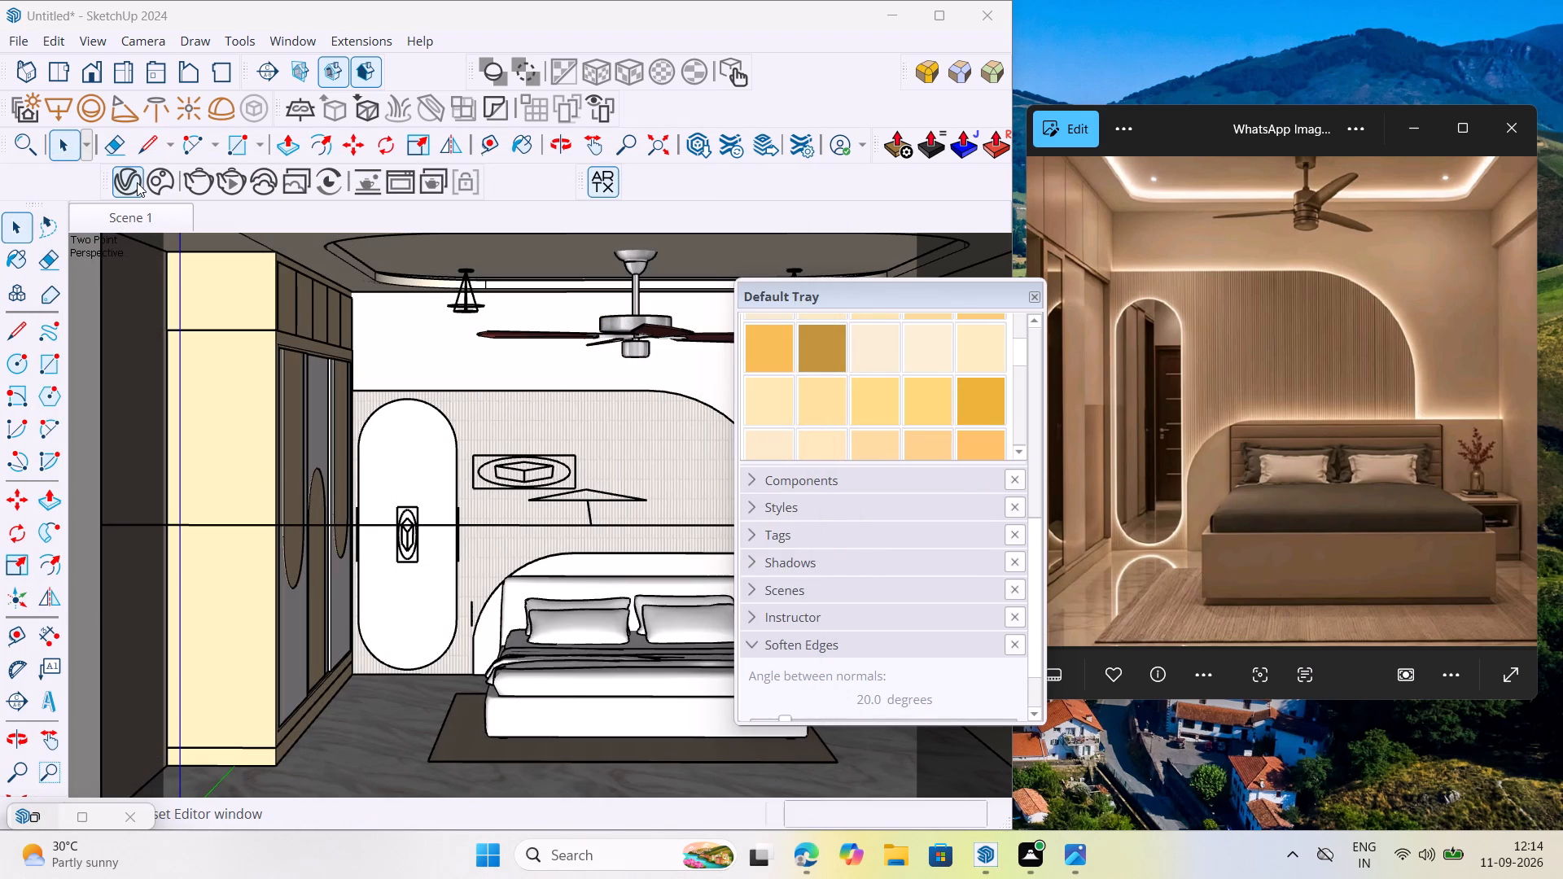
# Run a full V-Ray production render of the bedroom and inspect it beside the reference image.
pyautogui.click(197, 179)
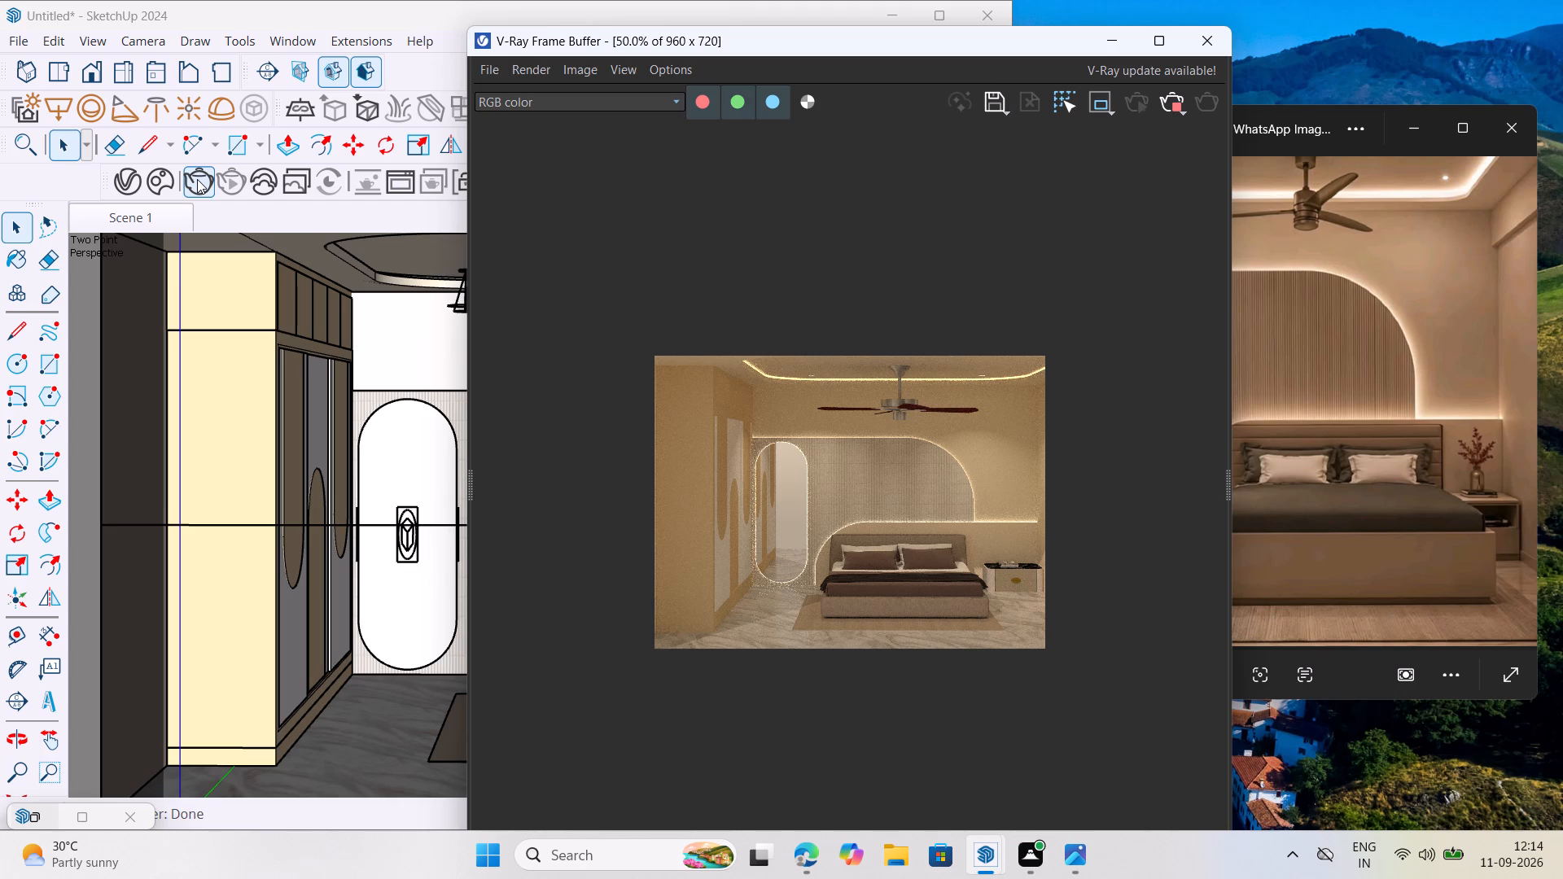
pyautogui.scroll(2, 939, 463)
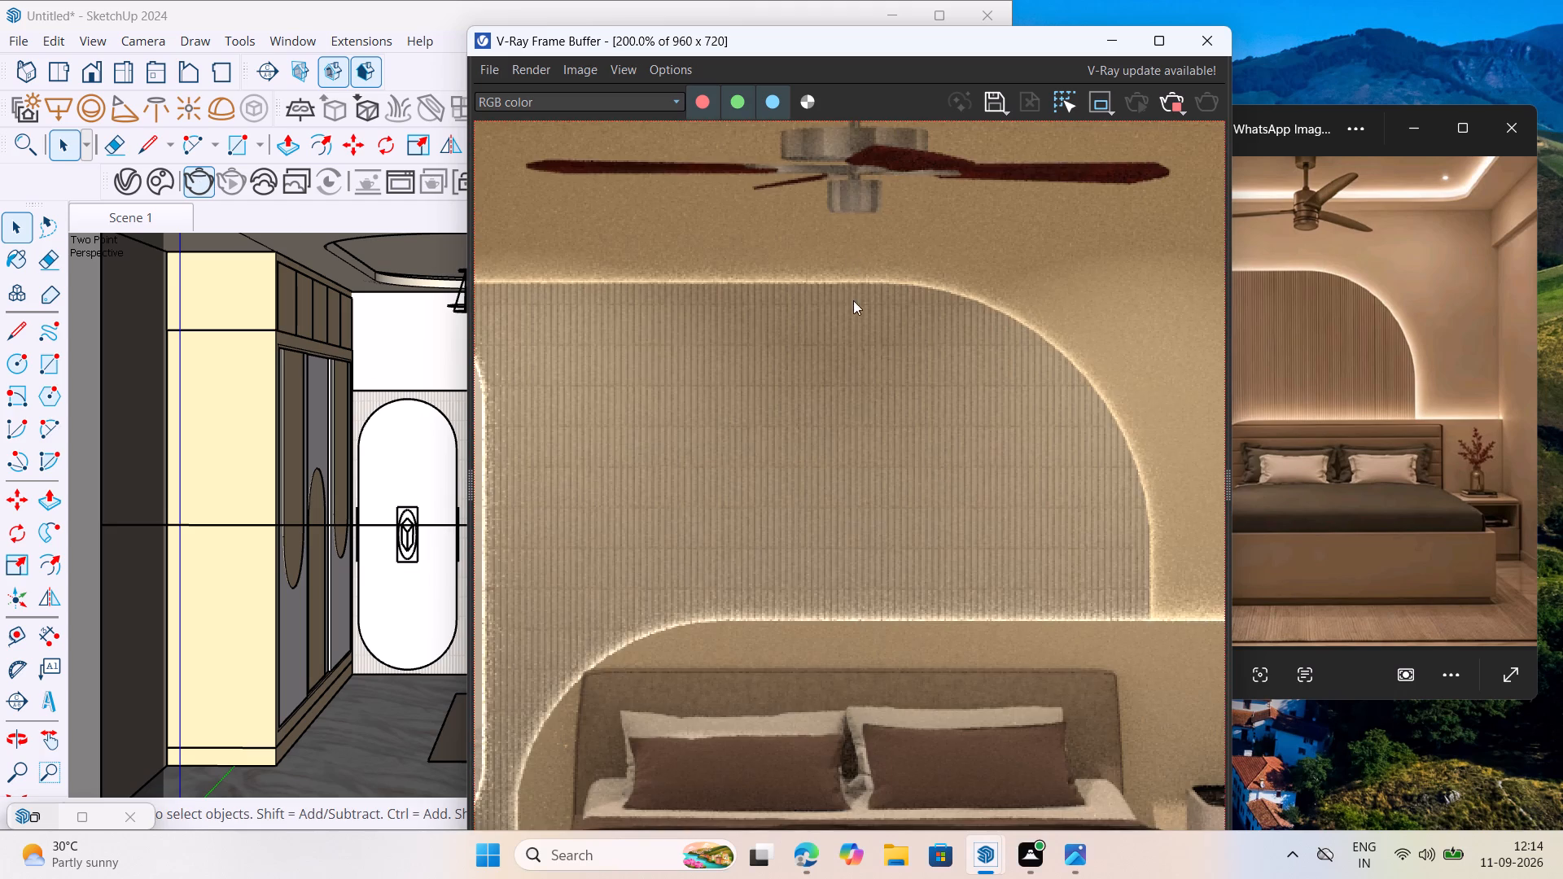
pyautogui.scroll(-1, 858, 317)
pyautogui.moveTo(865, 44); pyautogui.dragTo(723, 62)
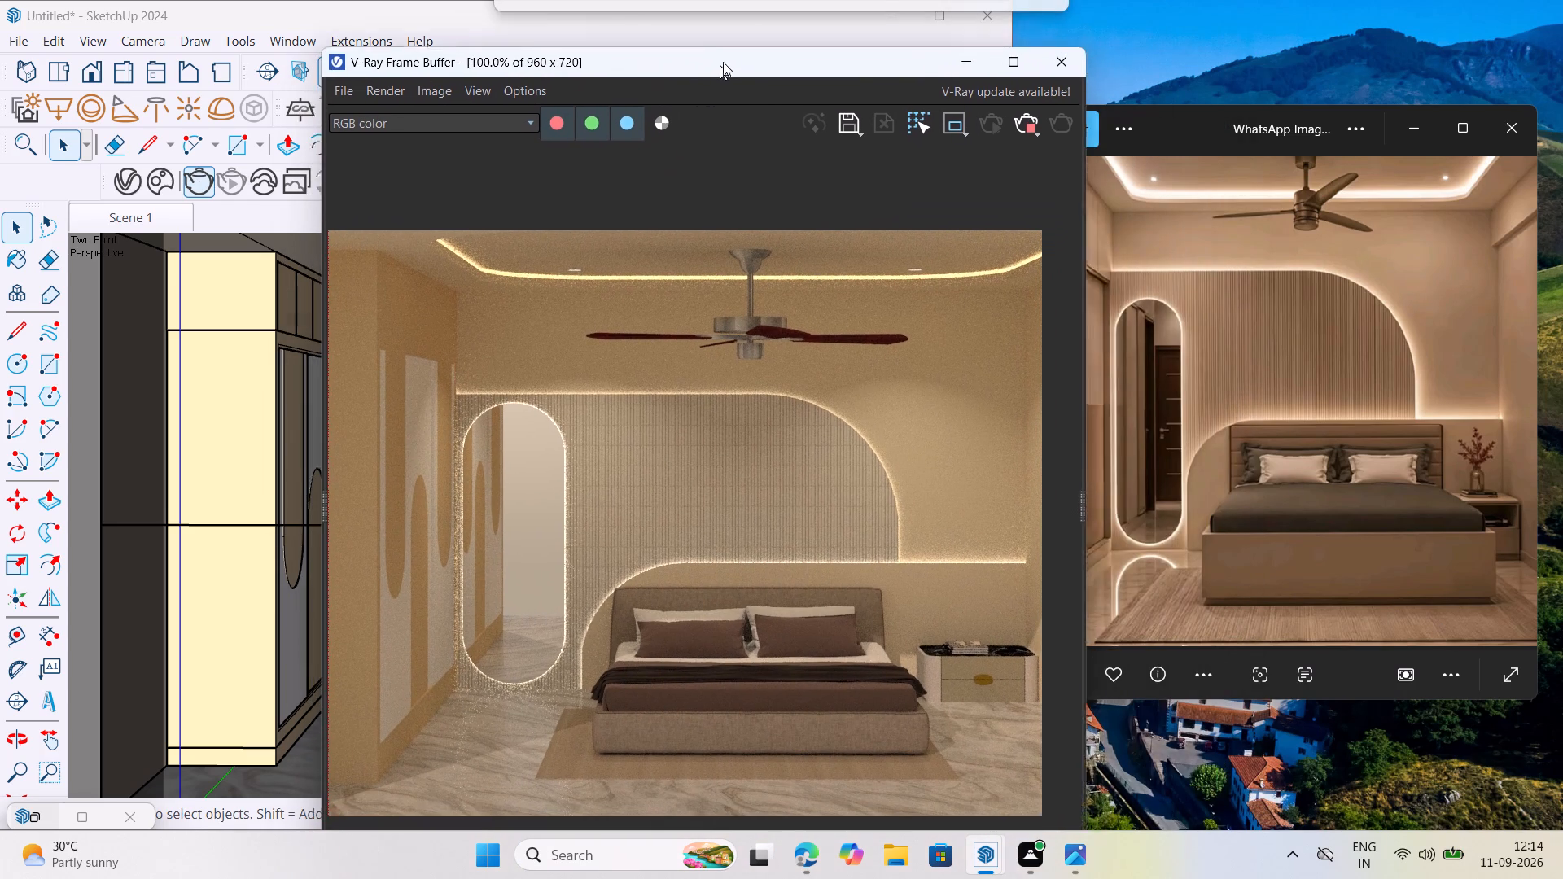
pyautogui.moveTo(723, 62); pyautogui.dragTo(755, 43)
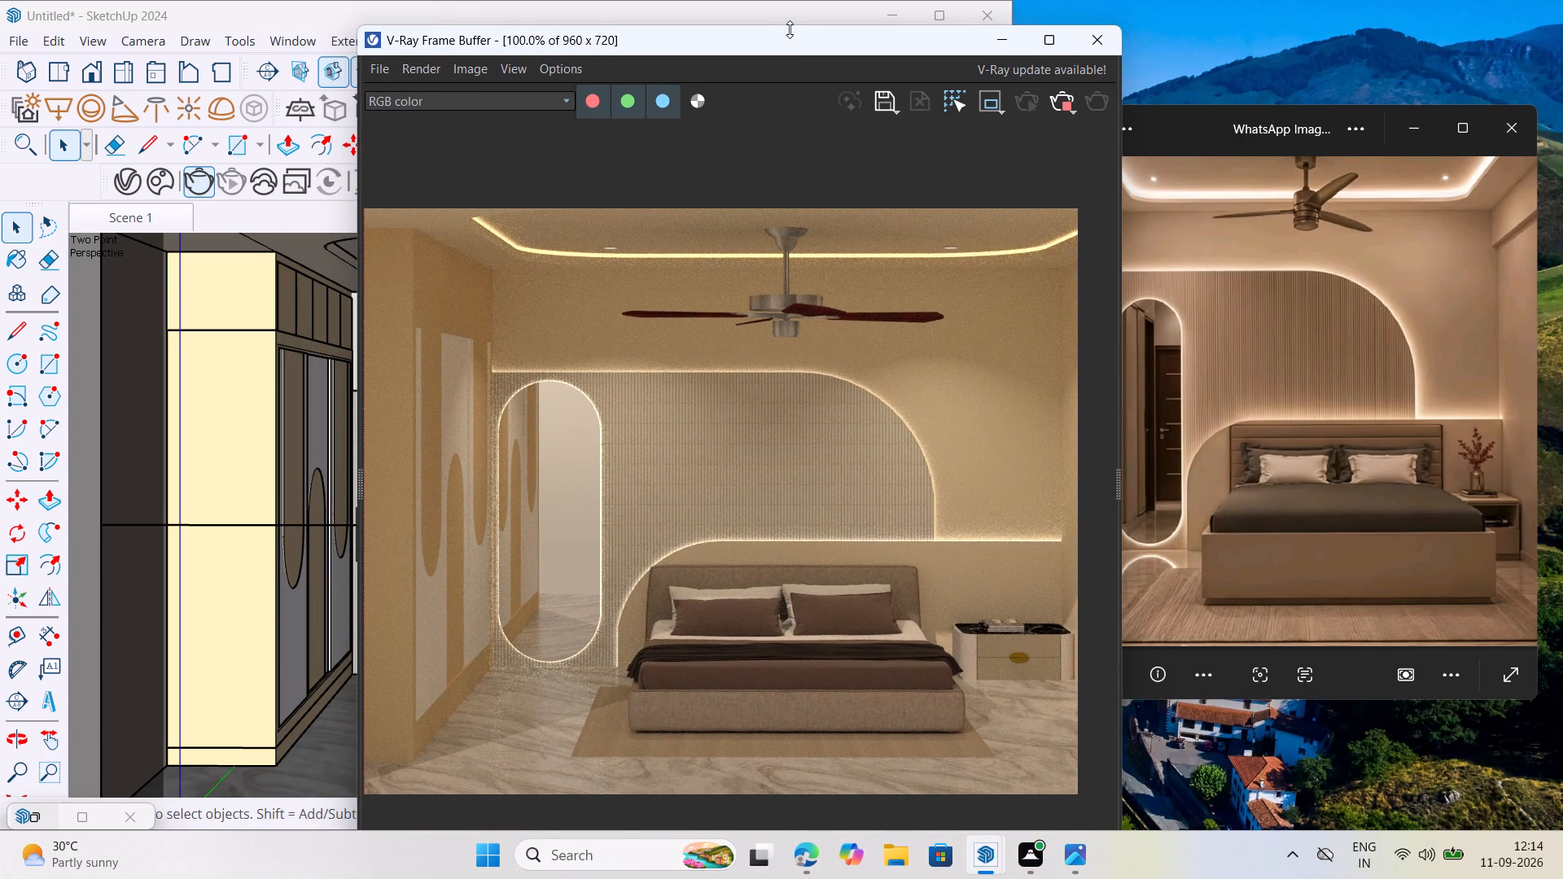
pyautogui.moveTo(794, 29); pyautogui.dragTo(795, 226)
pyautogui.moveTo(789, 239); pyautogui.dragTo(770, 97)
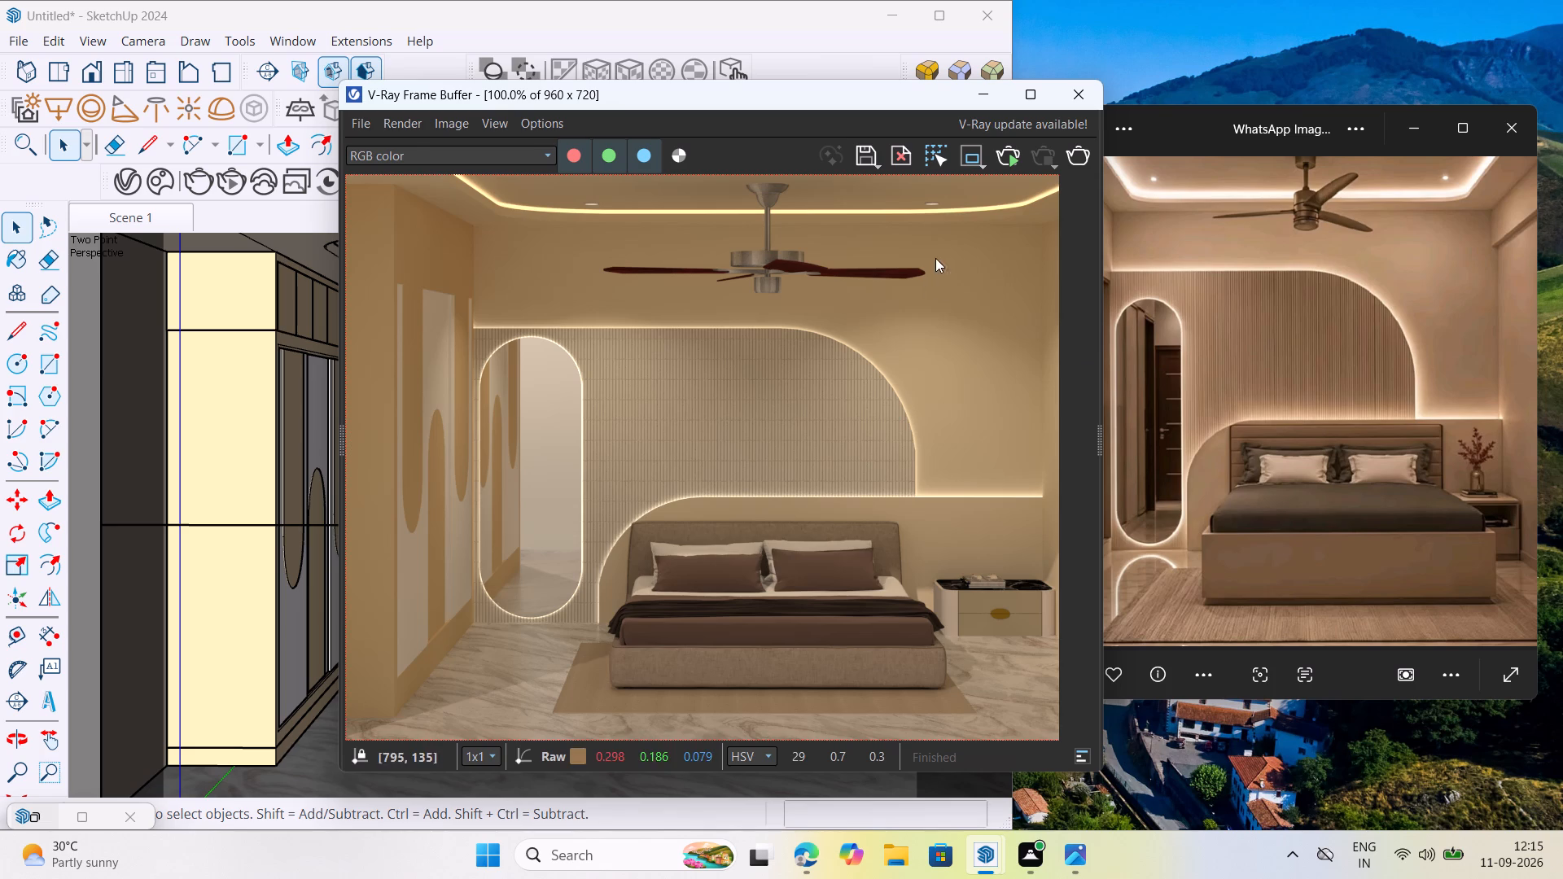
# Save the finished render to the Desktop as a PNG named BEDRRRR.
pyautogui.click(878, 167)
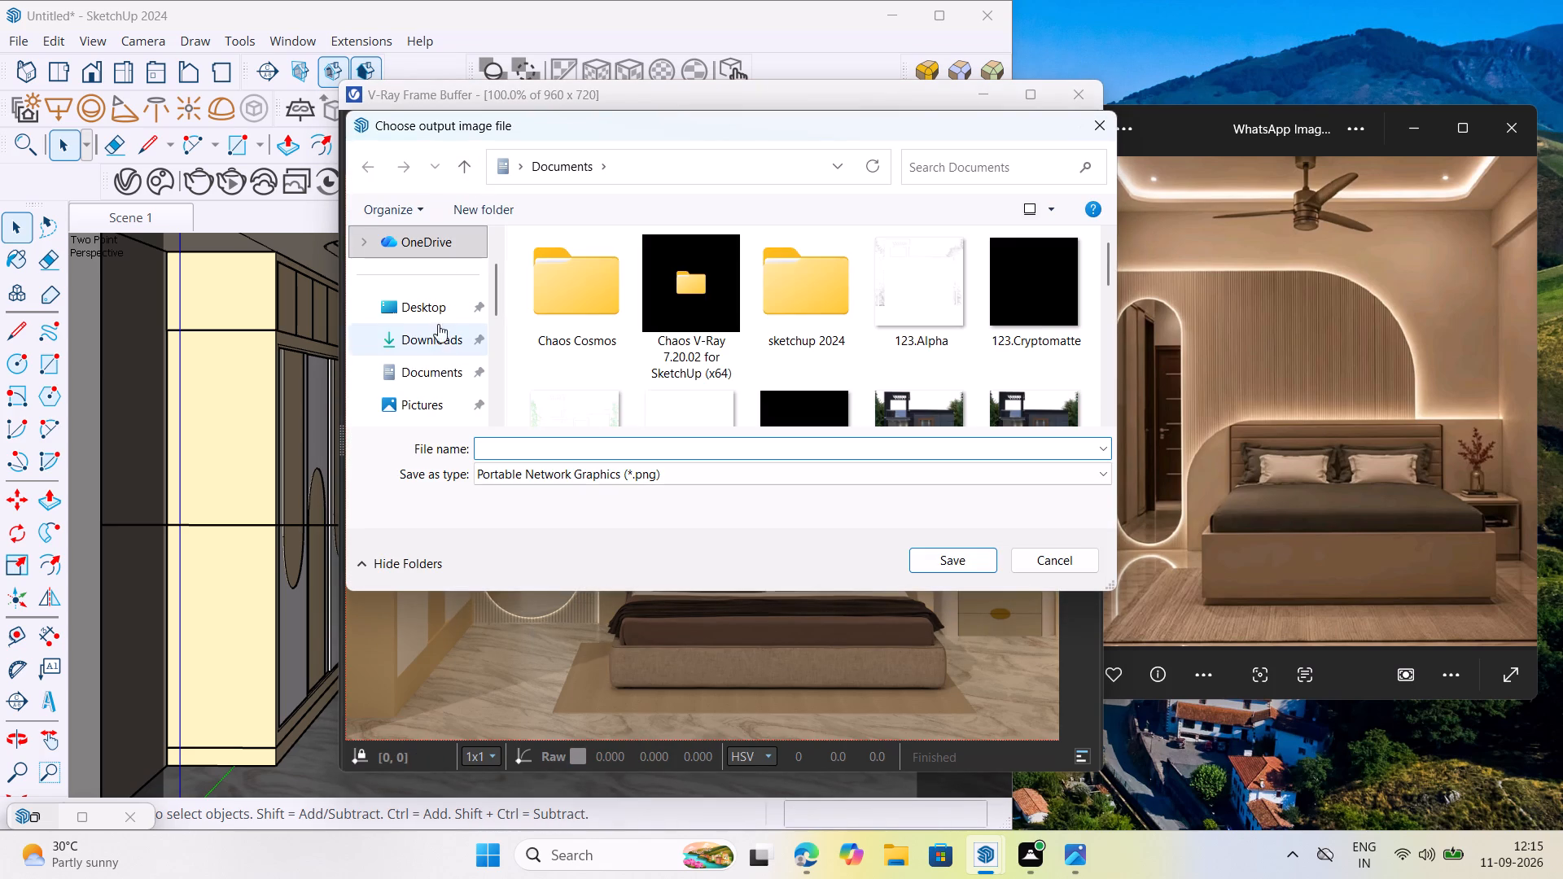
pyautogui.click(439, 300)
pyautogui.click(554, 482)
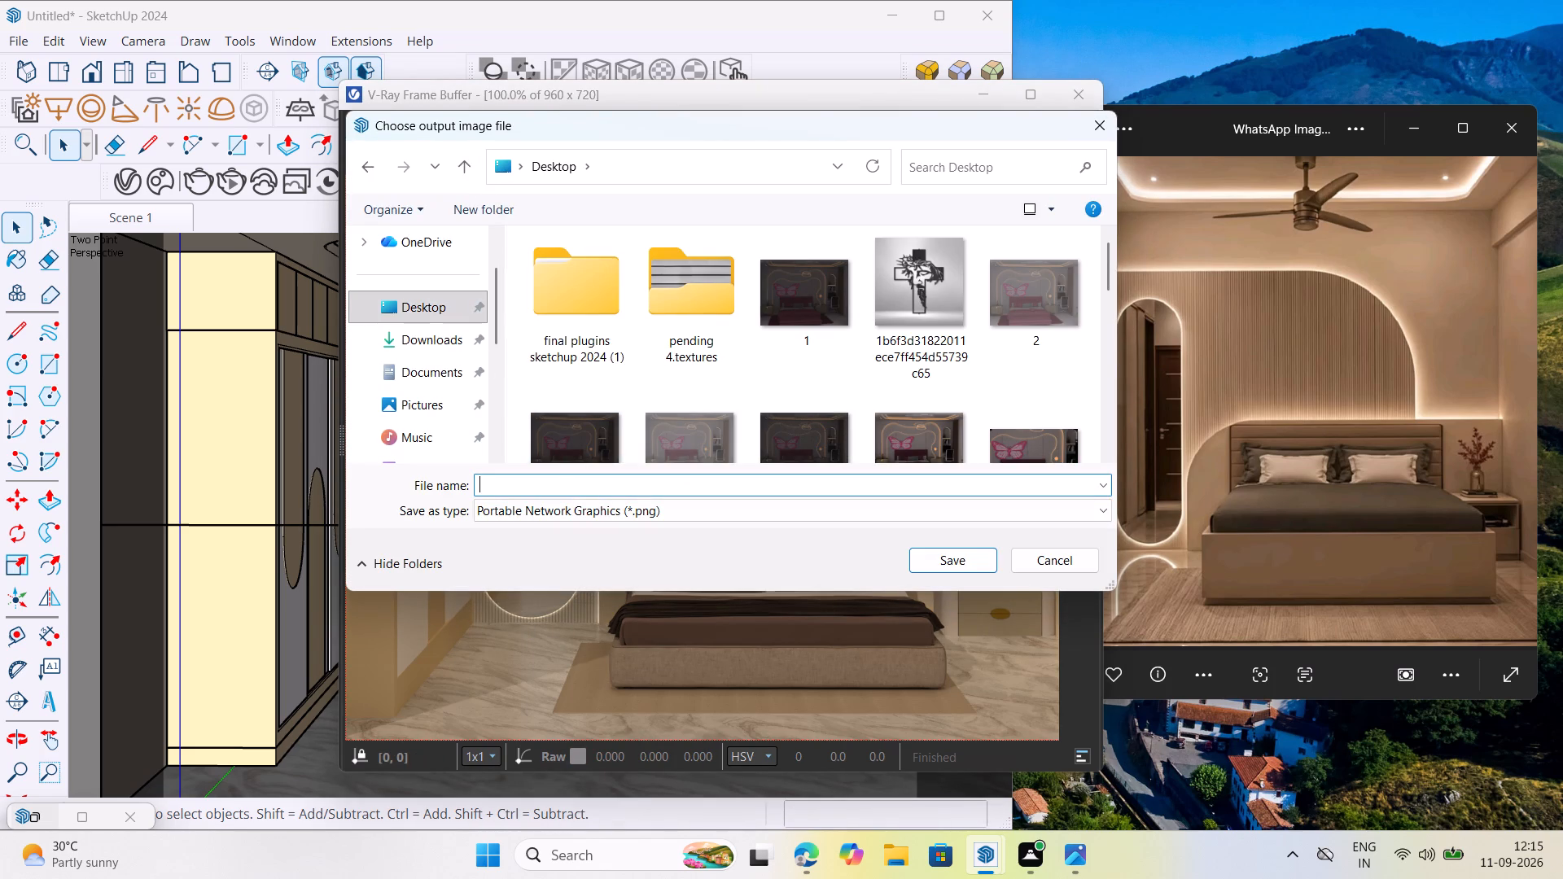
pyautogui.write('BERD')
pyautogui.press('BackSpace')
pyautogui.press('BackSpace')
pyautogui.press('d')
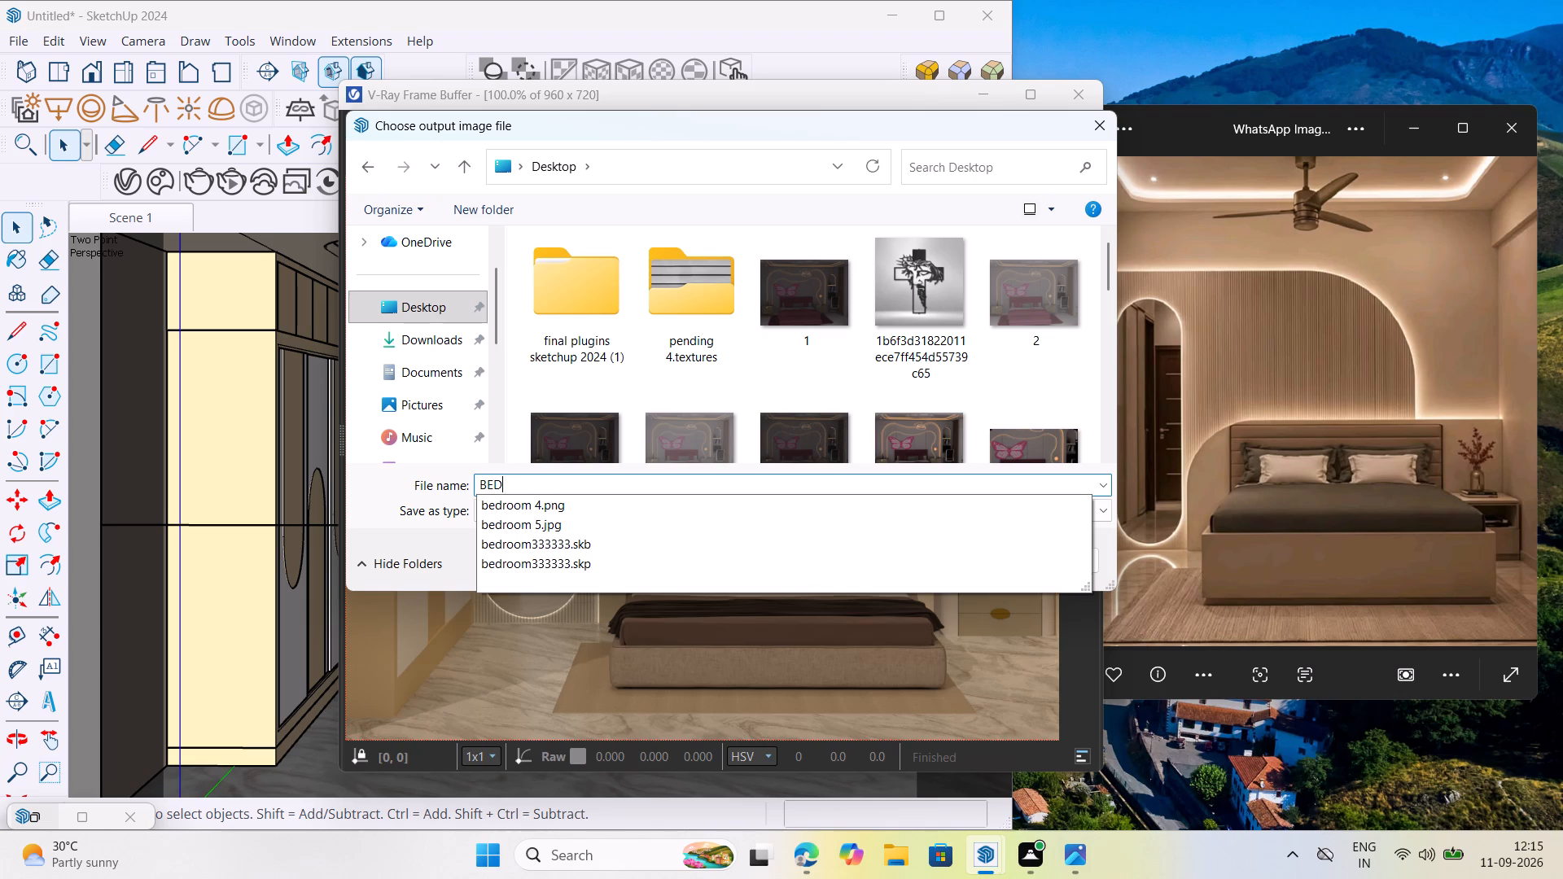
pyautogui.write('RRRR')
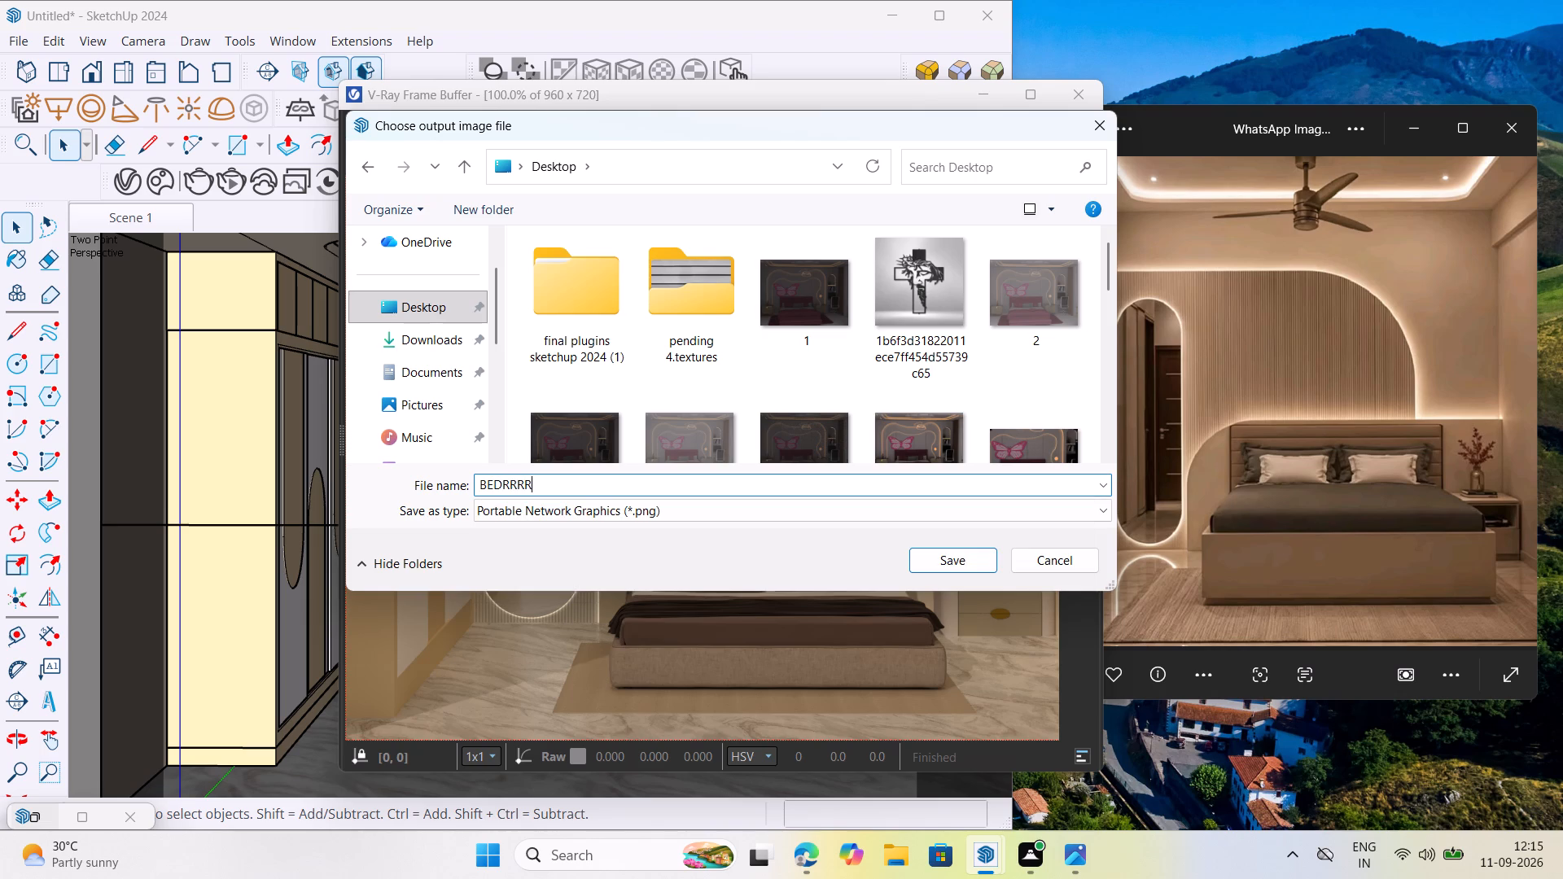
pyautogui.press('Return')
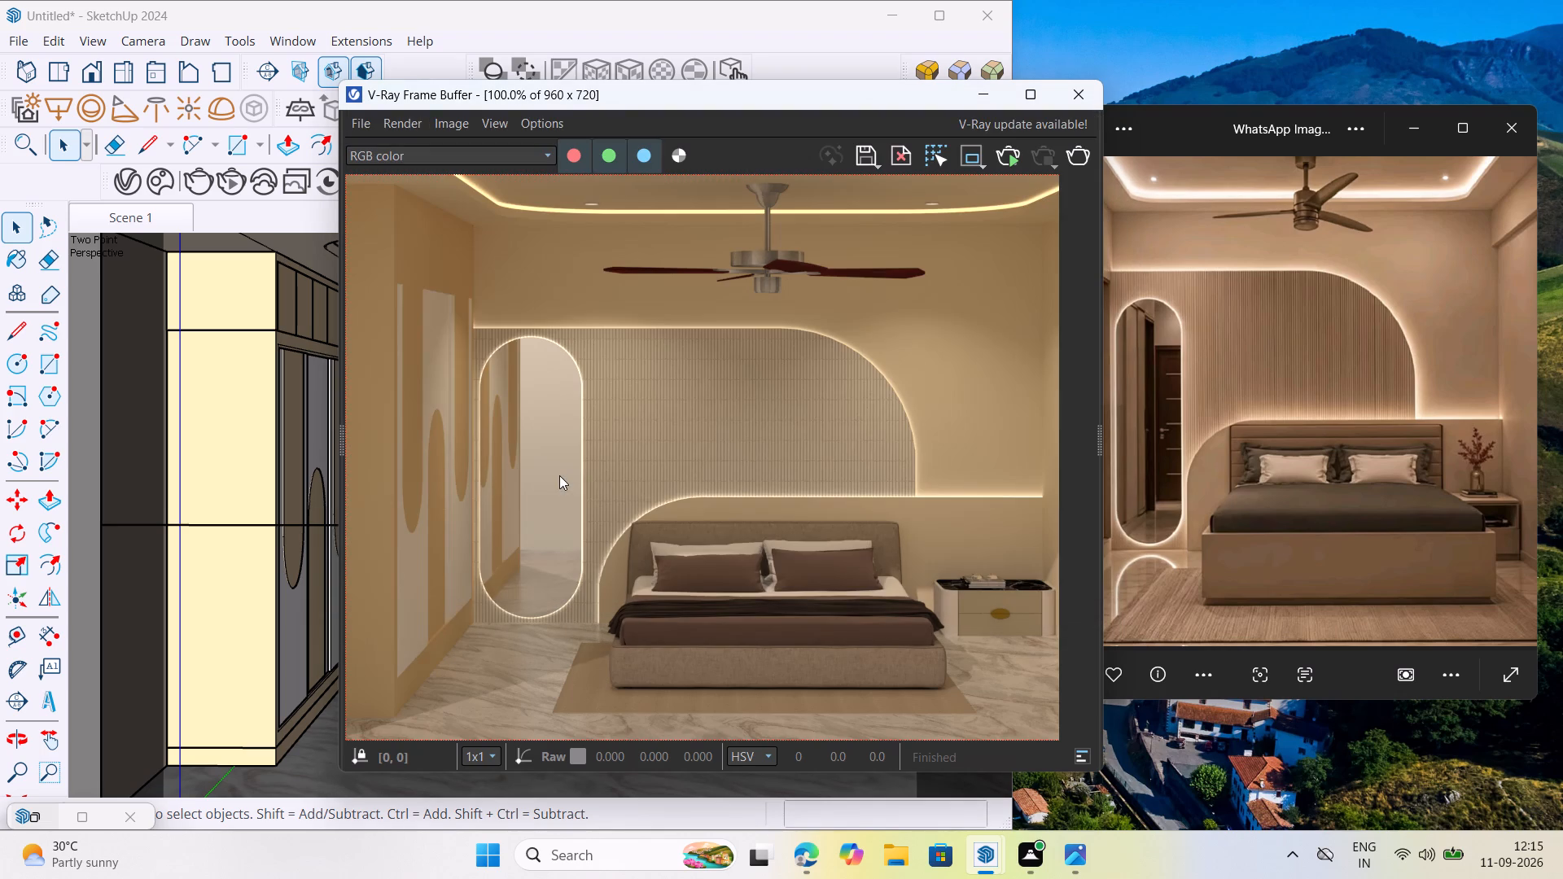
# Minimise the frame buffer and the reference image window.
pyautogui.click(969, 93)
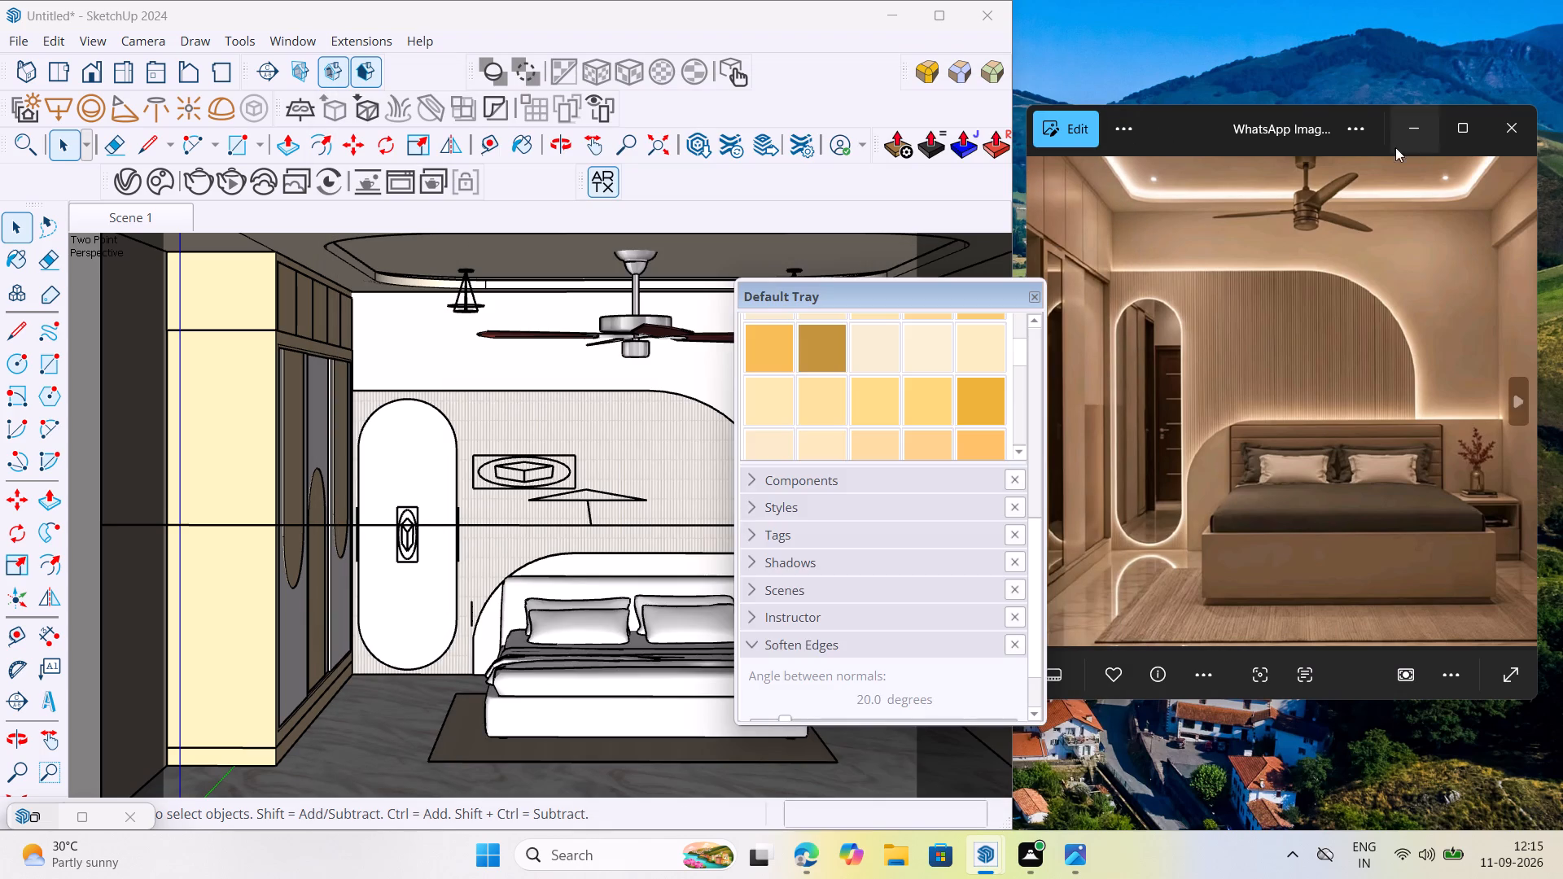
pyautogui.click(1403, 131)
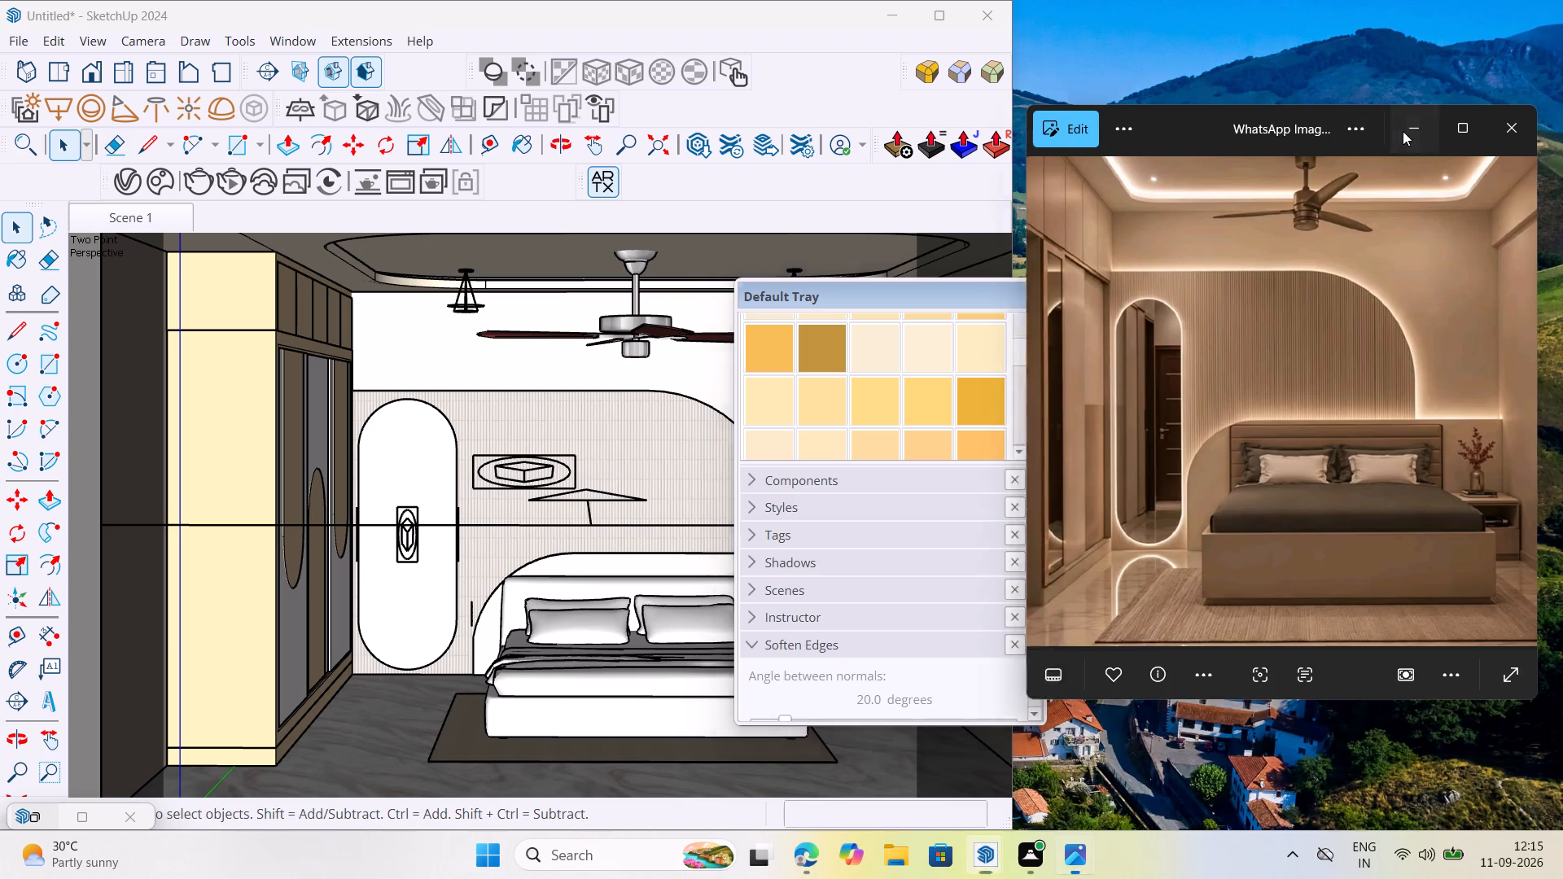
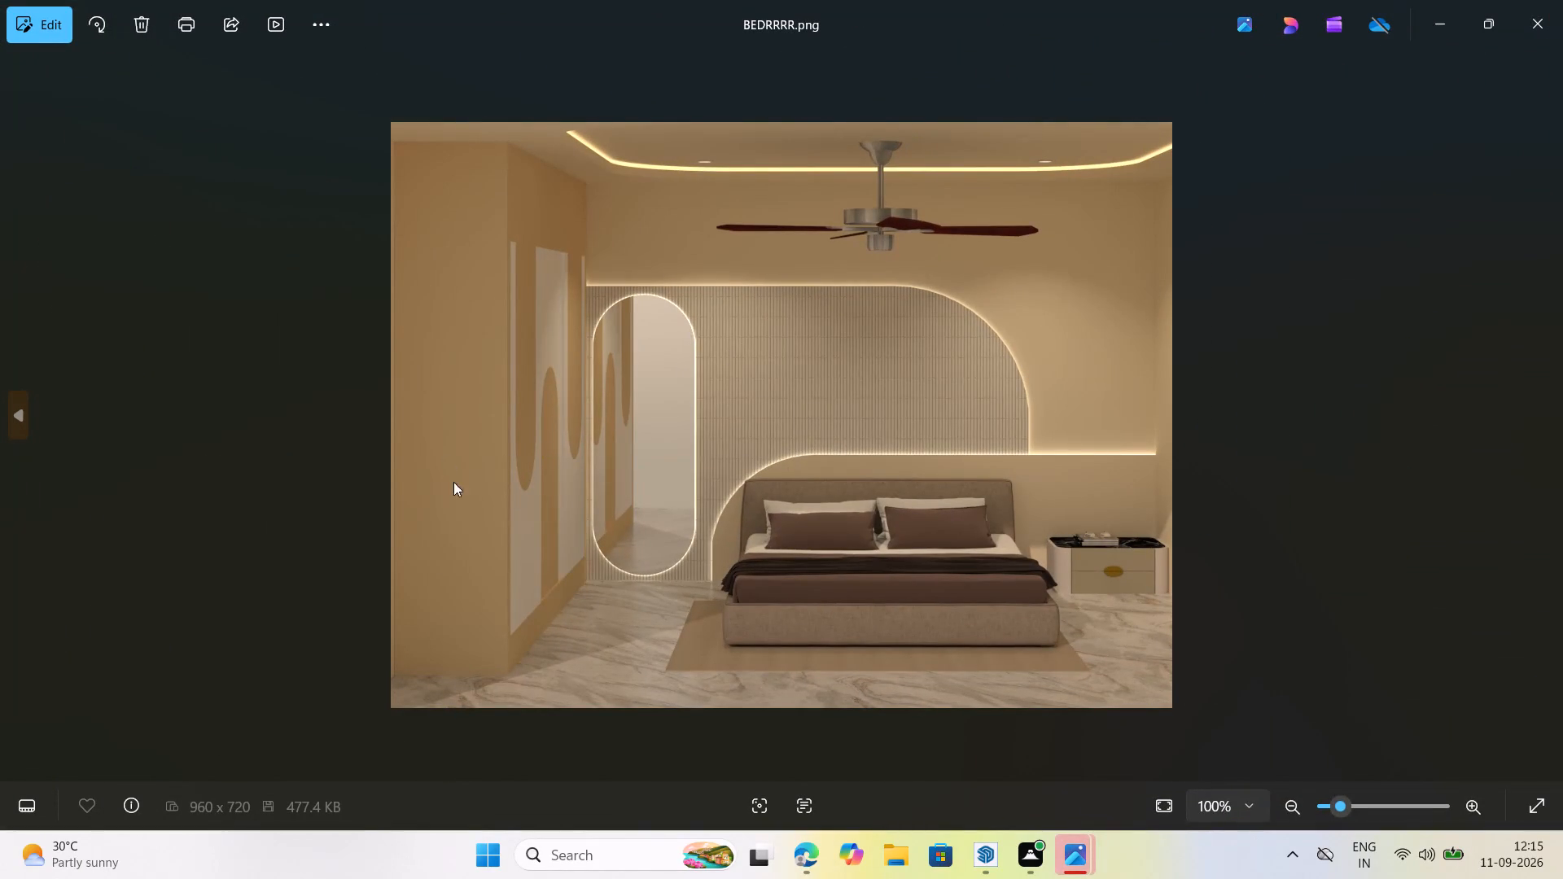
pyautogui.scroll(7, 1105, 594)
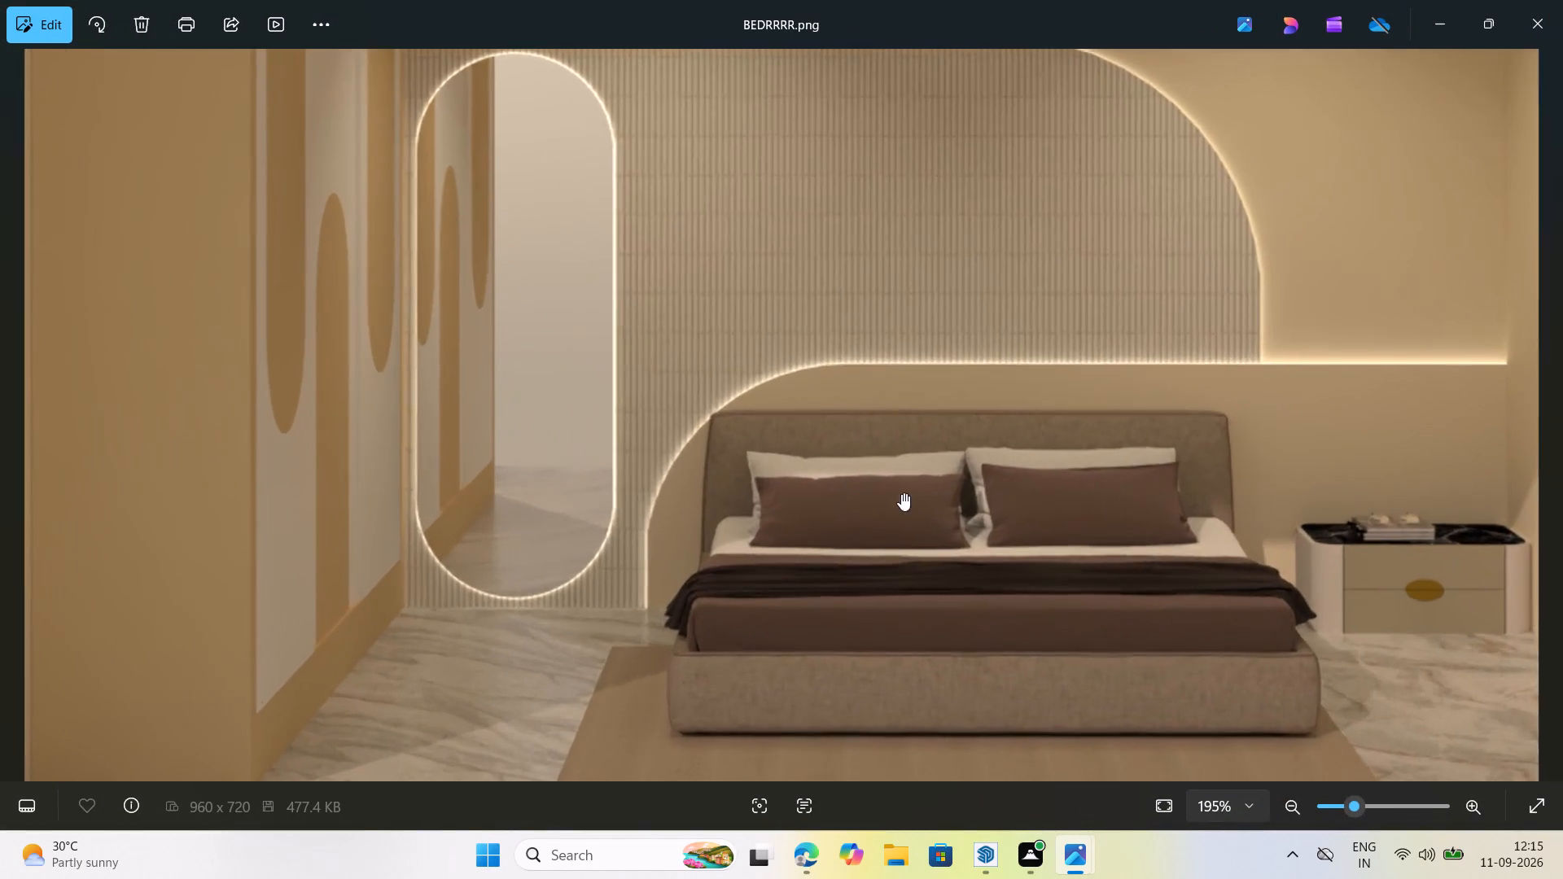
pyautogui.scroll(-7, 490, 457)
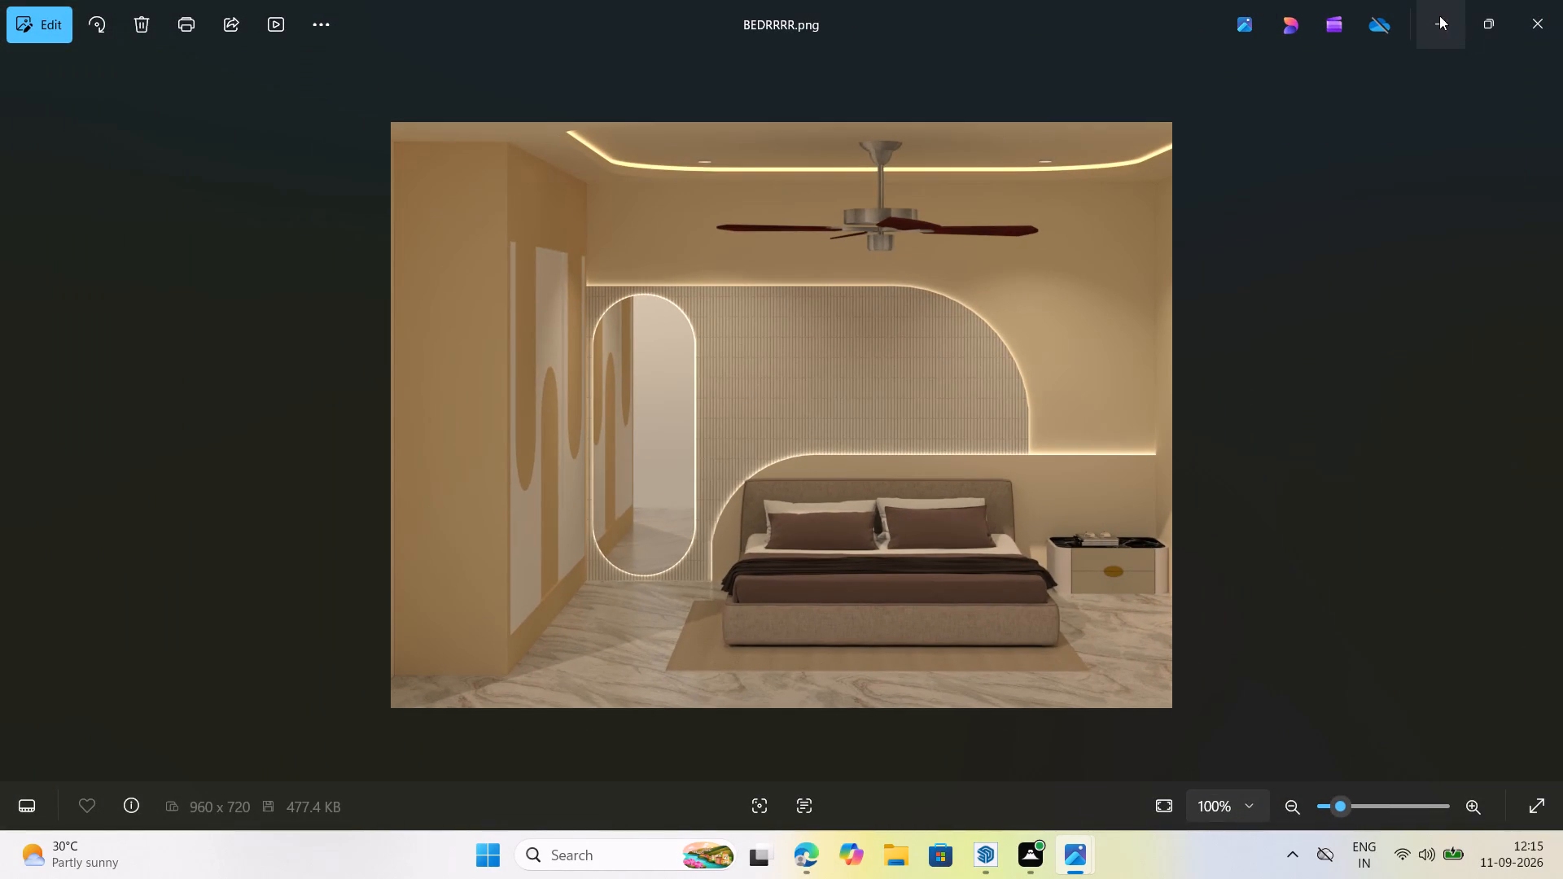
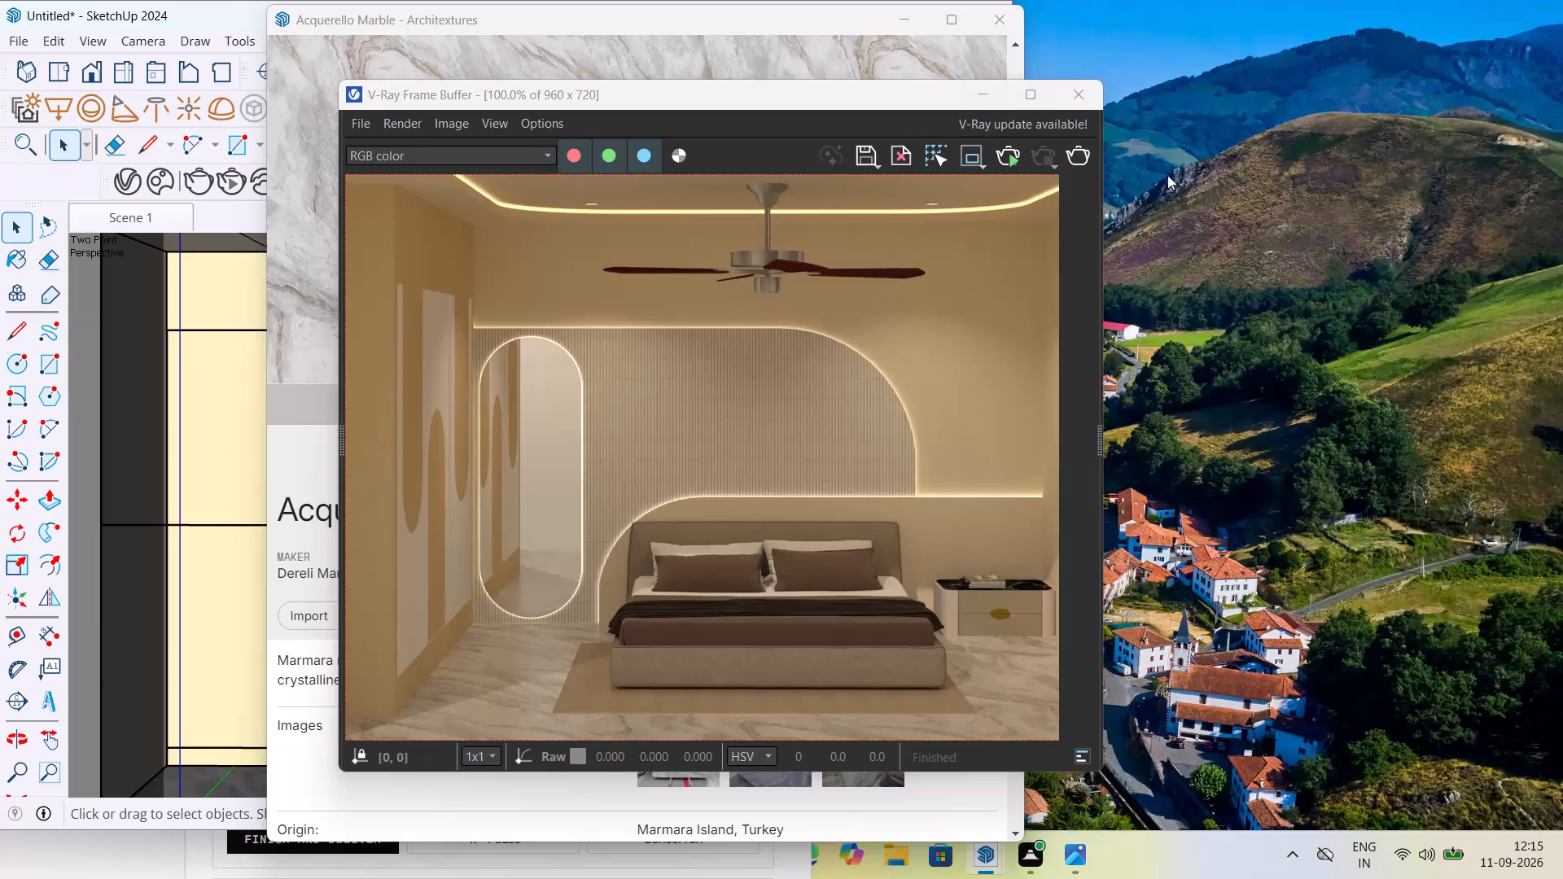
# Close the finished bedroom render window and the Acquerello Marble texture page.
pyautogui.click(1083, 85)
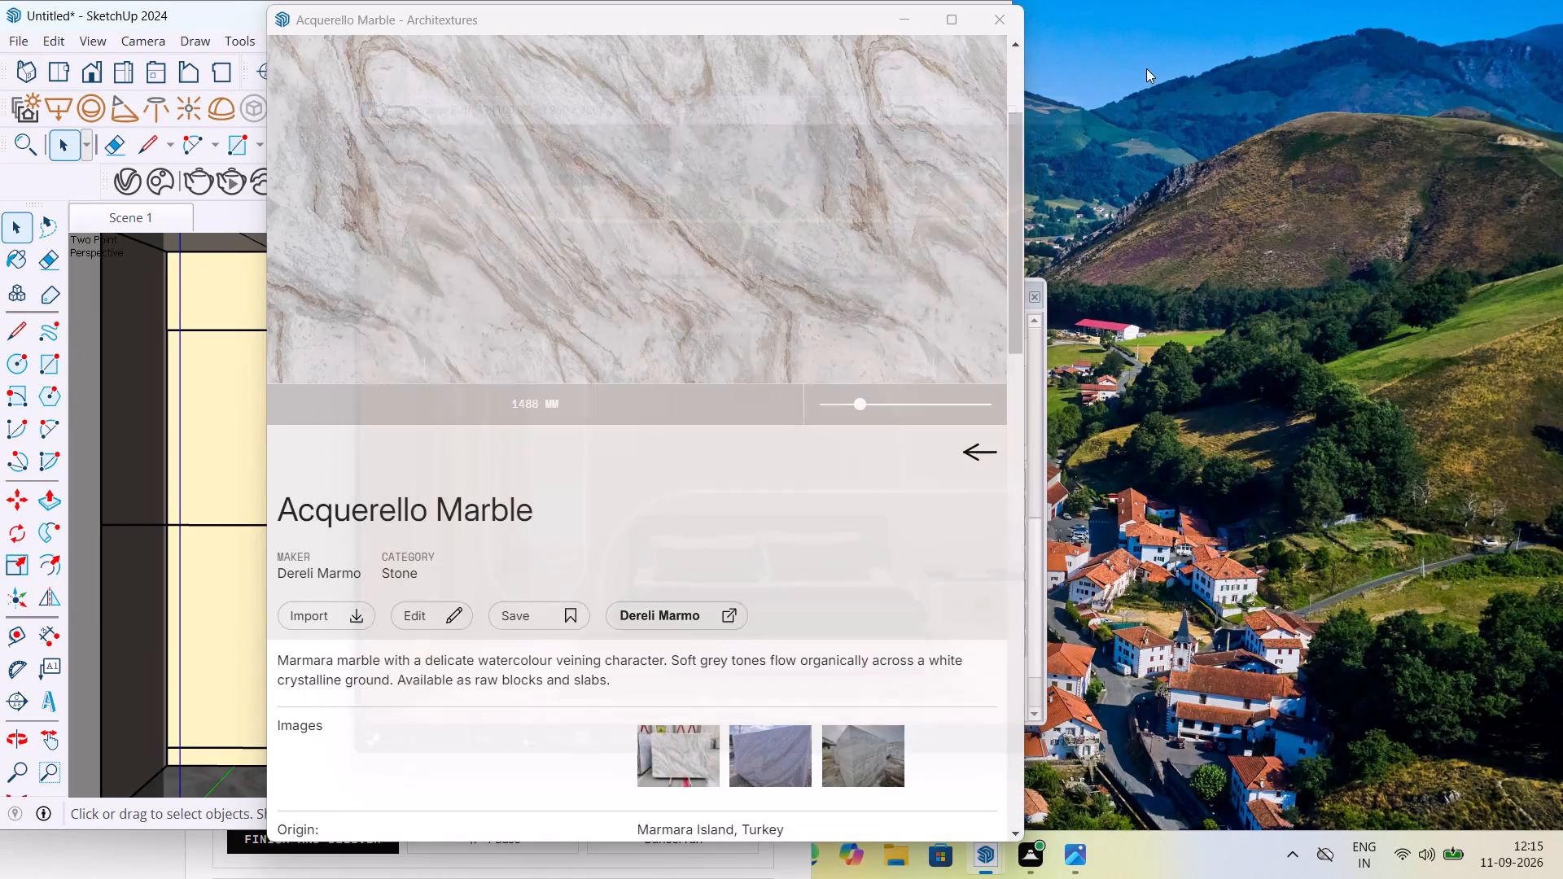
pyautogui.click(994, 24)
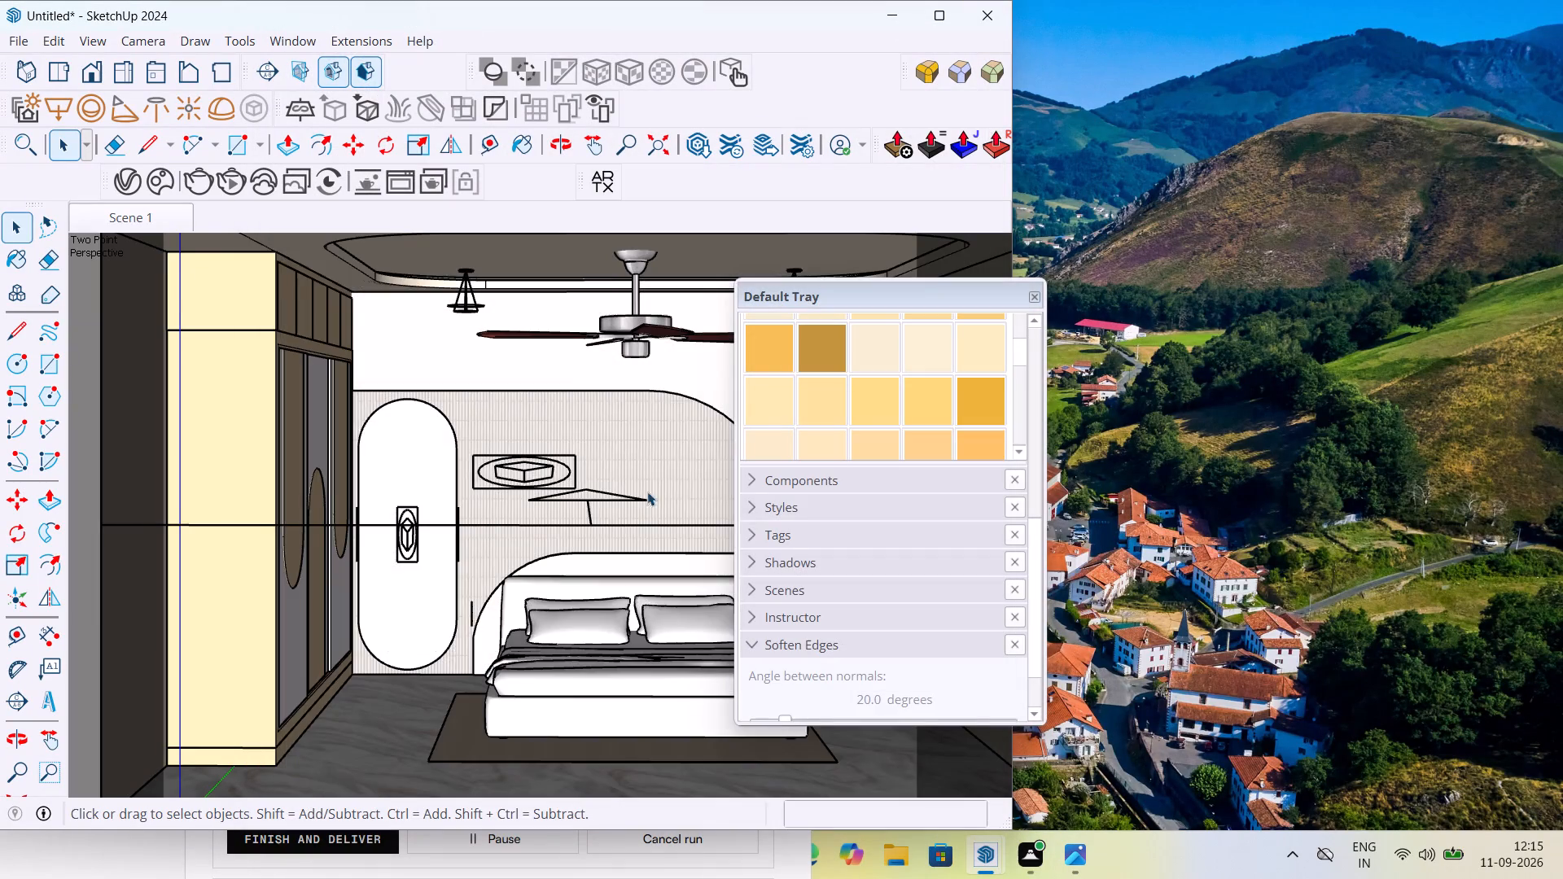
# Select the bedroom's marble floor and examine it up close beside the wardrobe and bed.
pyautogui.scroll(-6, 501, 473)
pyautogui.scroll(5, 427, 588)
pyautogui.moveTo(428, 579); pyautogui.dragTo(431, 624, button='middle')
pyautogui.scroll(1, 434, 745)
pyautogui.click(436, 745)
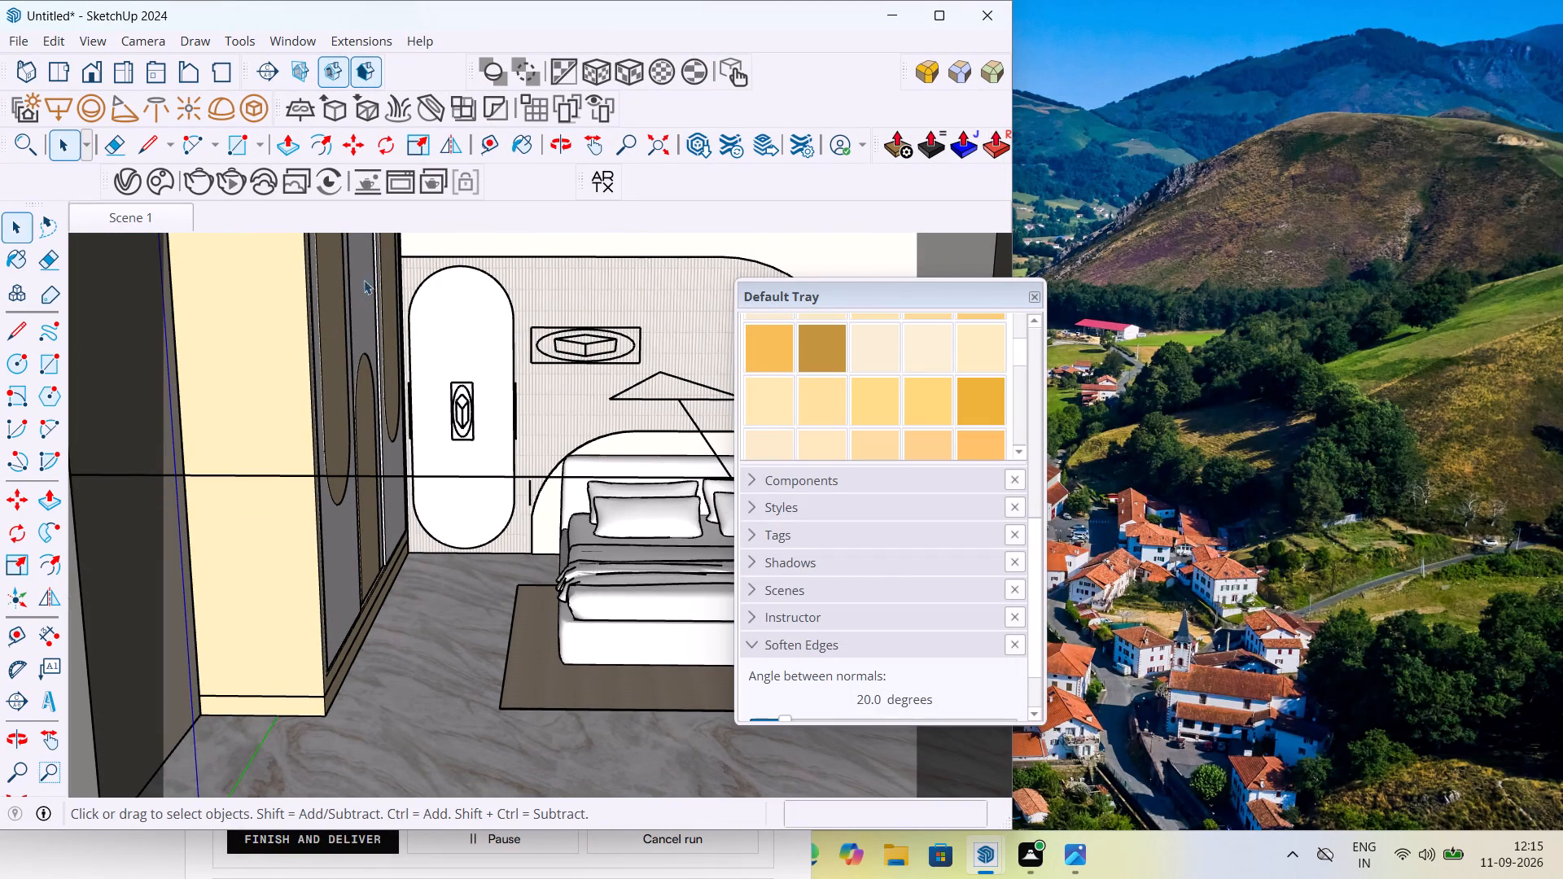
pyautogui.scroll(-4, 403, 303)
pyautogui.scroll(7, 475, 562)
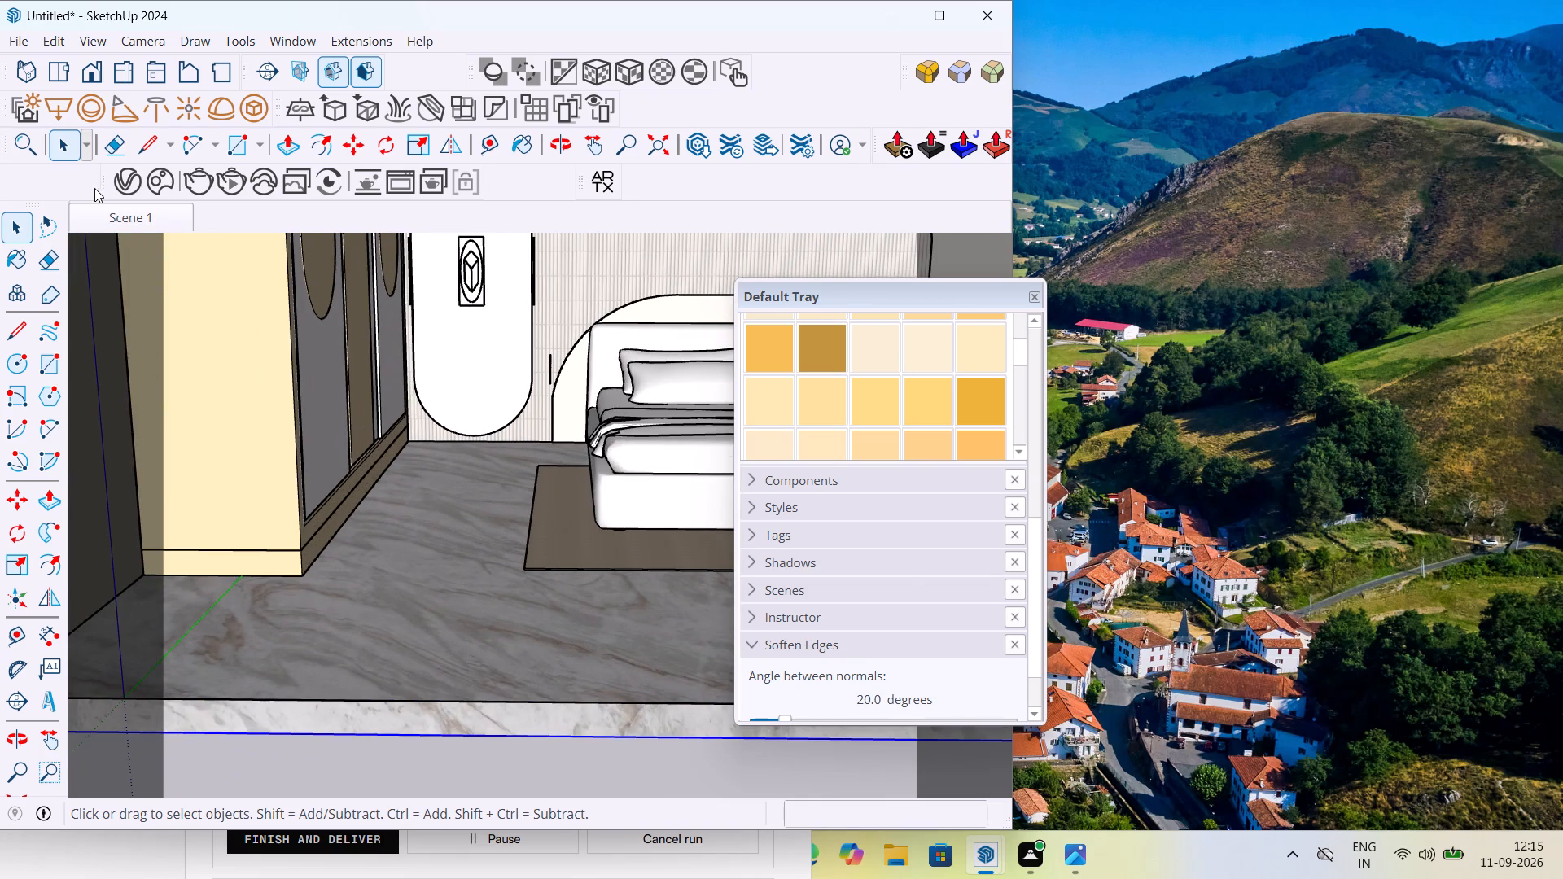
# Look through the scene materials in the V-Ray Asset Editor, try browsing materials in Cosmos, and close both windows.
pyautogui.click(128, 183)
pyautogui.moveTo(463, 173); pyautogui.dragTo(1037, 91)
pyautogui.scroll(-7, 860, 500)
pyautogui.scroll(-13, 787, 498)
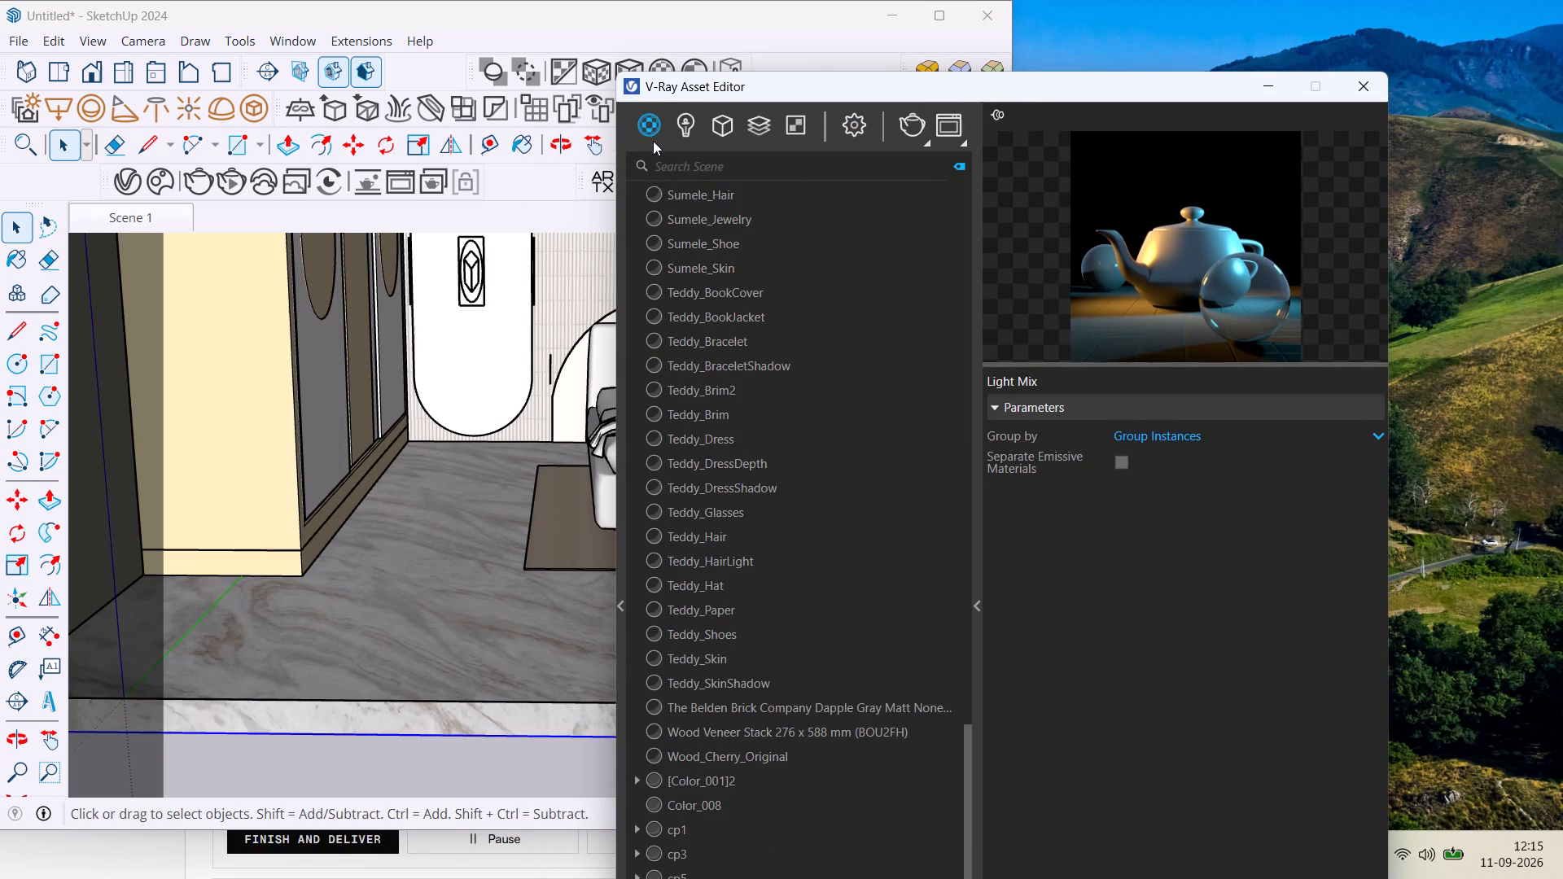
pyautogui.click(611, 527)
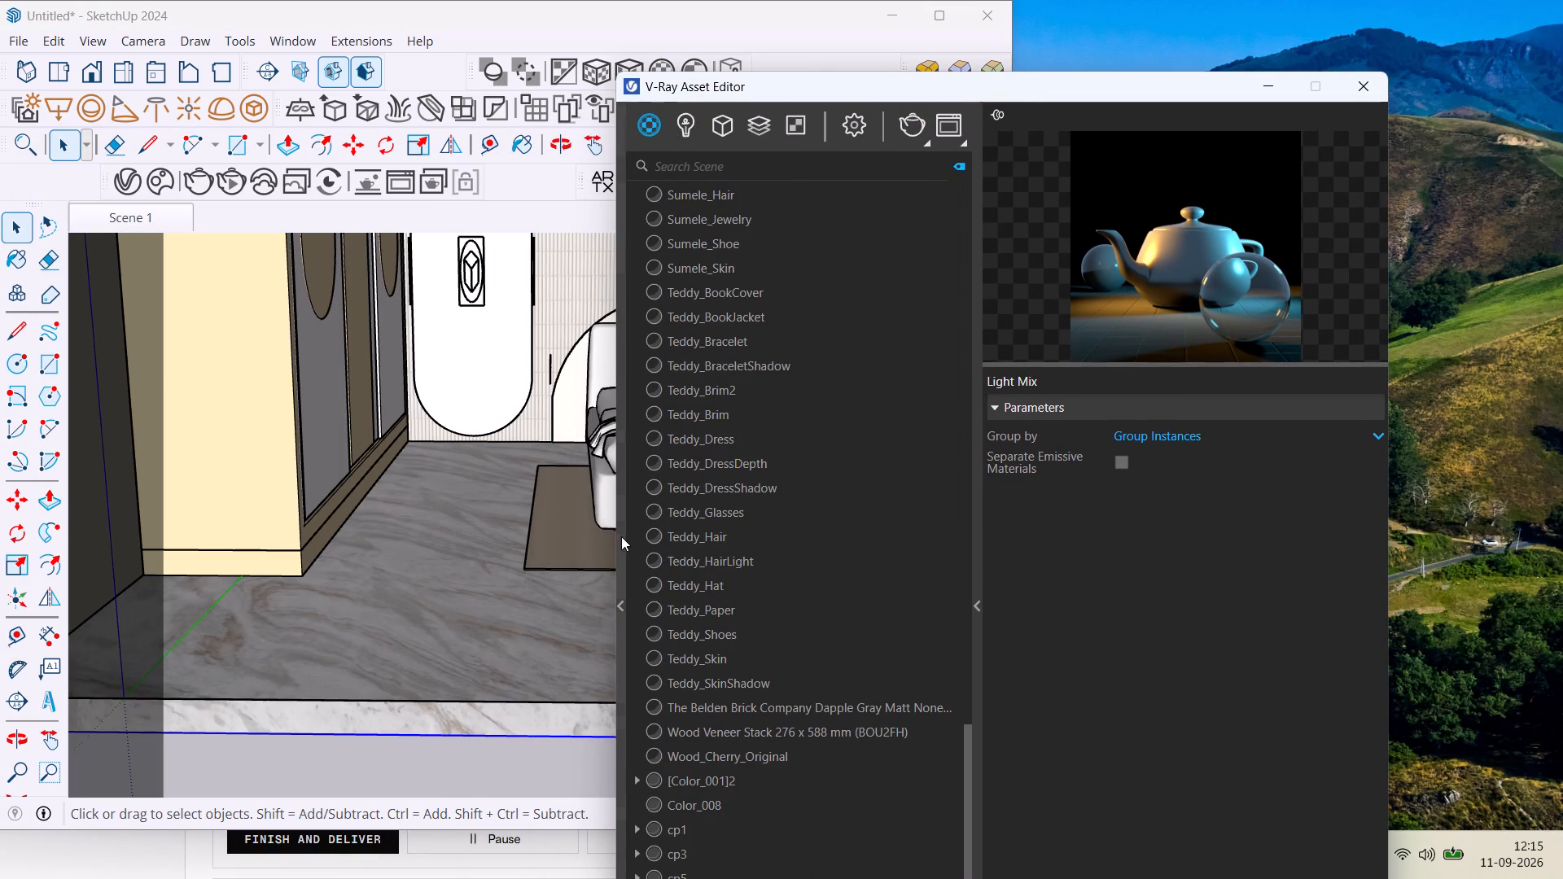
pyautogui.click(621, 543)
pyautogui.click(514, 206)
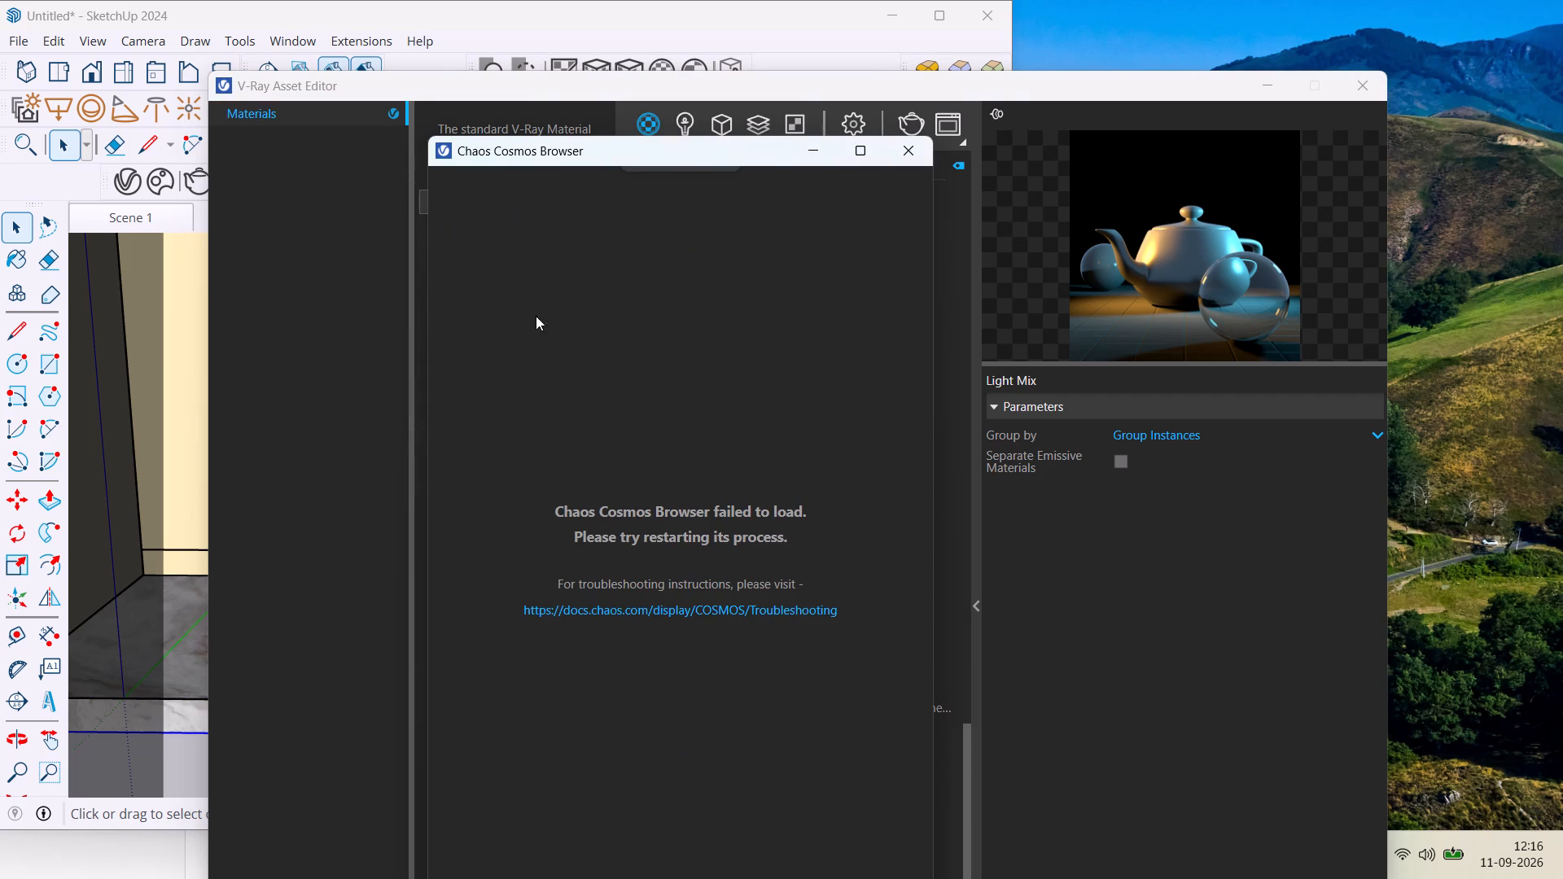
pyautogui.click(900, 156)
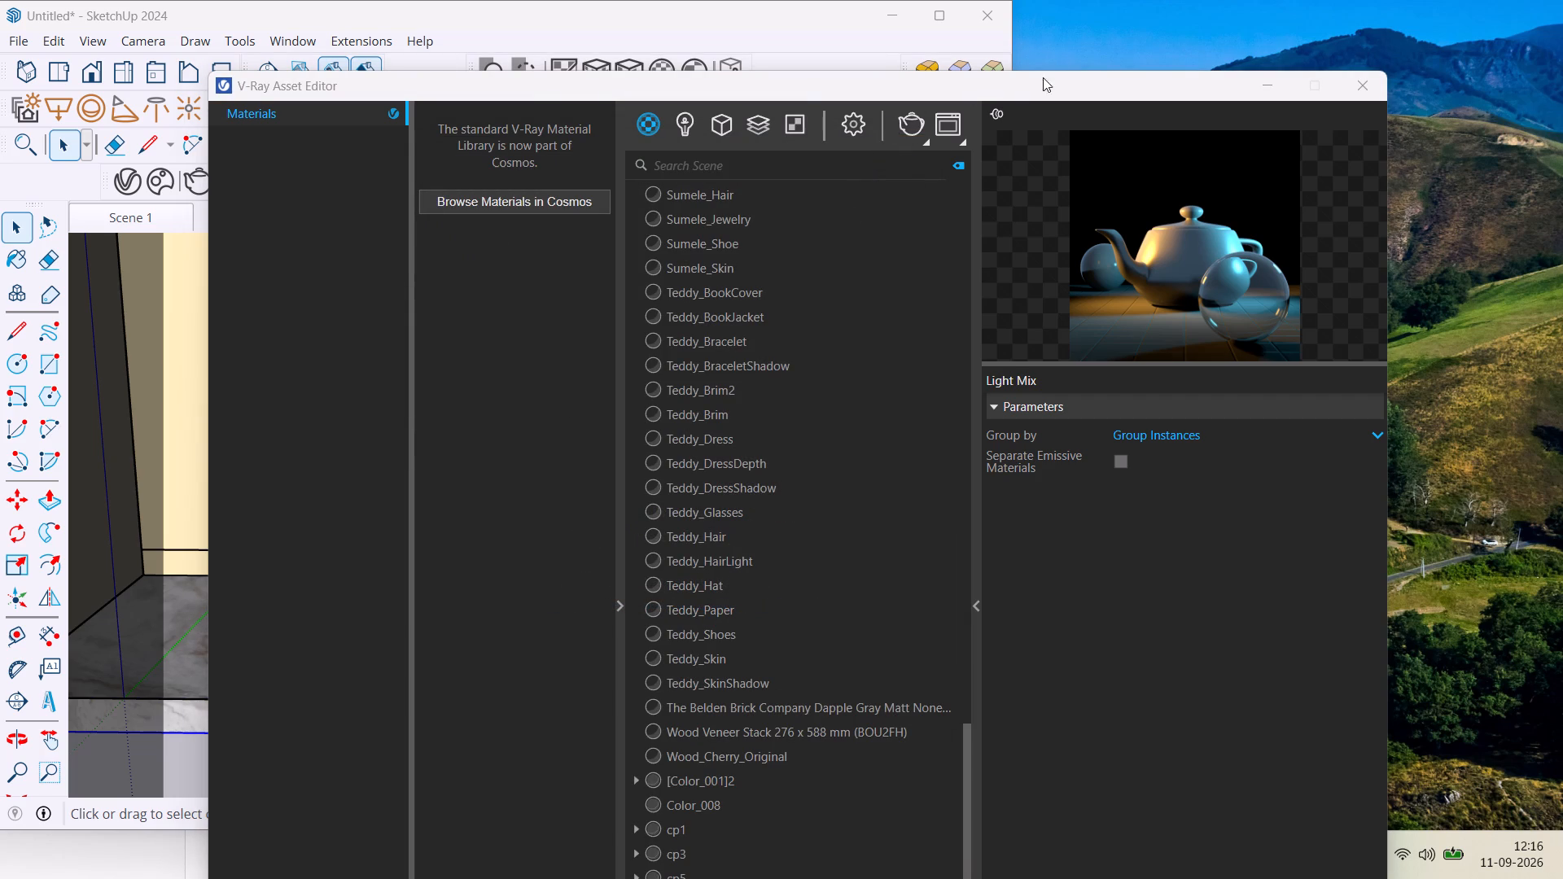
pyautogui.click(1356, 76)
# Close the Default Tray and restore the Scene 1 camera view of the bedroom.
pyautogui.scroll(-10, 322, 362)
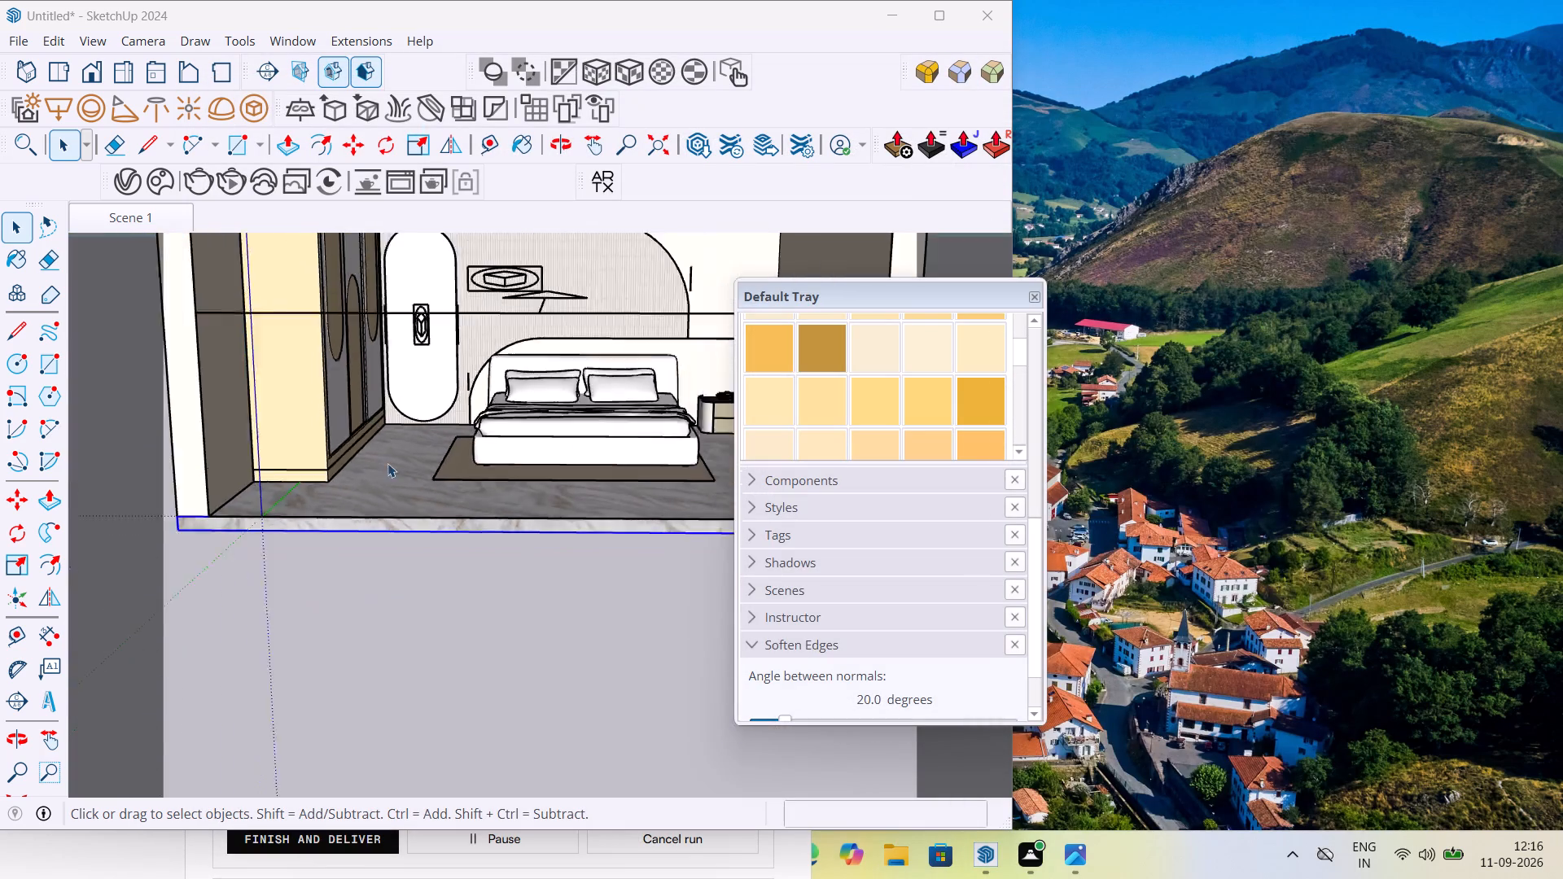
pyautogui.scroll(-3, 387, 463)
pyautogui.moveTo(423, 439); pyautogui.dragTo(440, 379, button='middle')
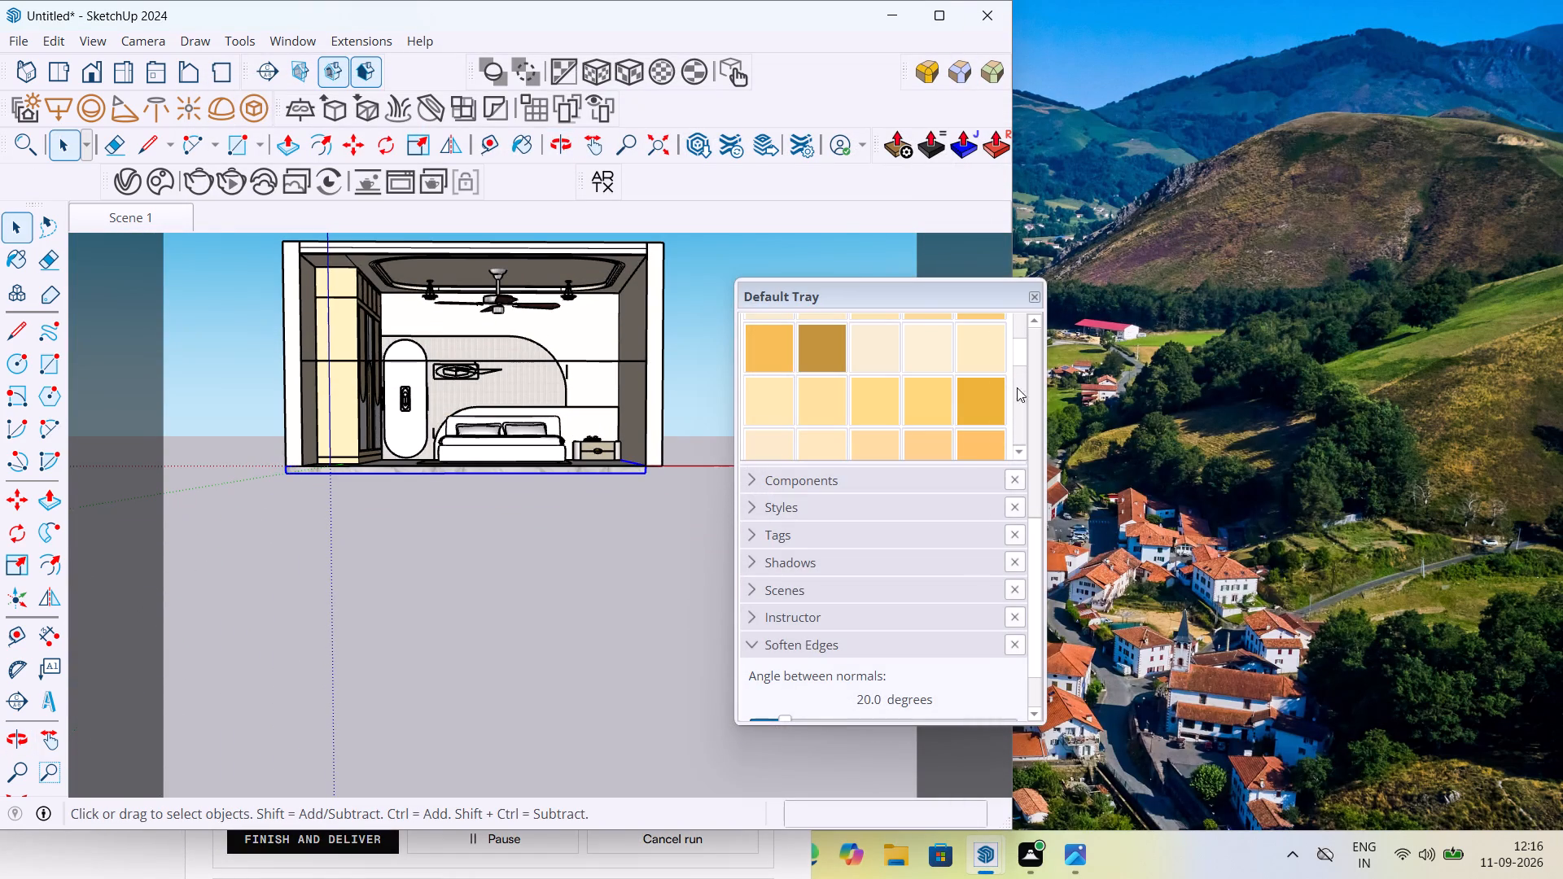
pyautogui.click(1031, 290)
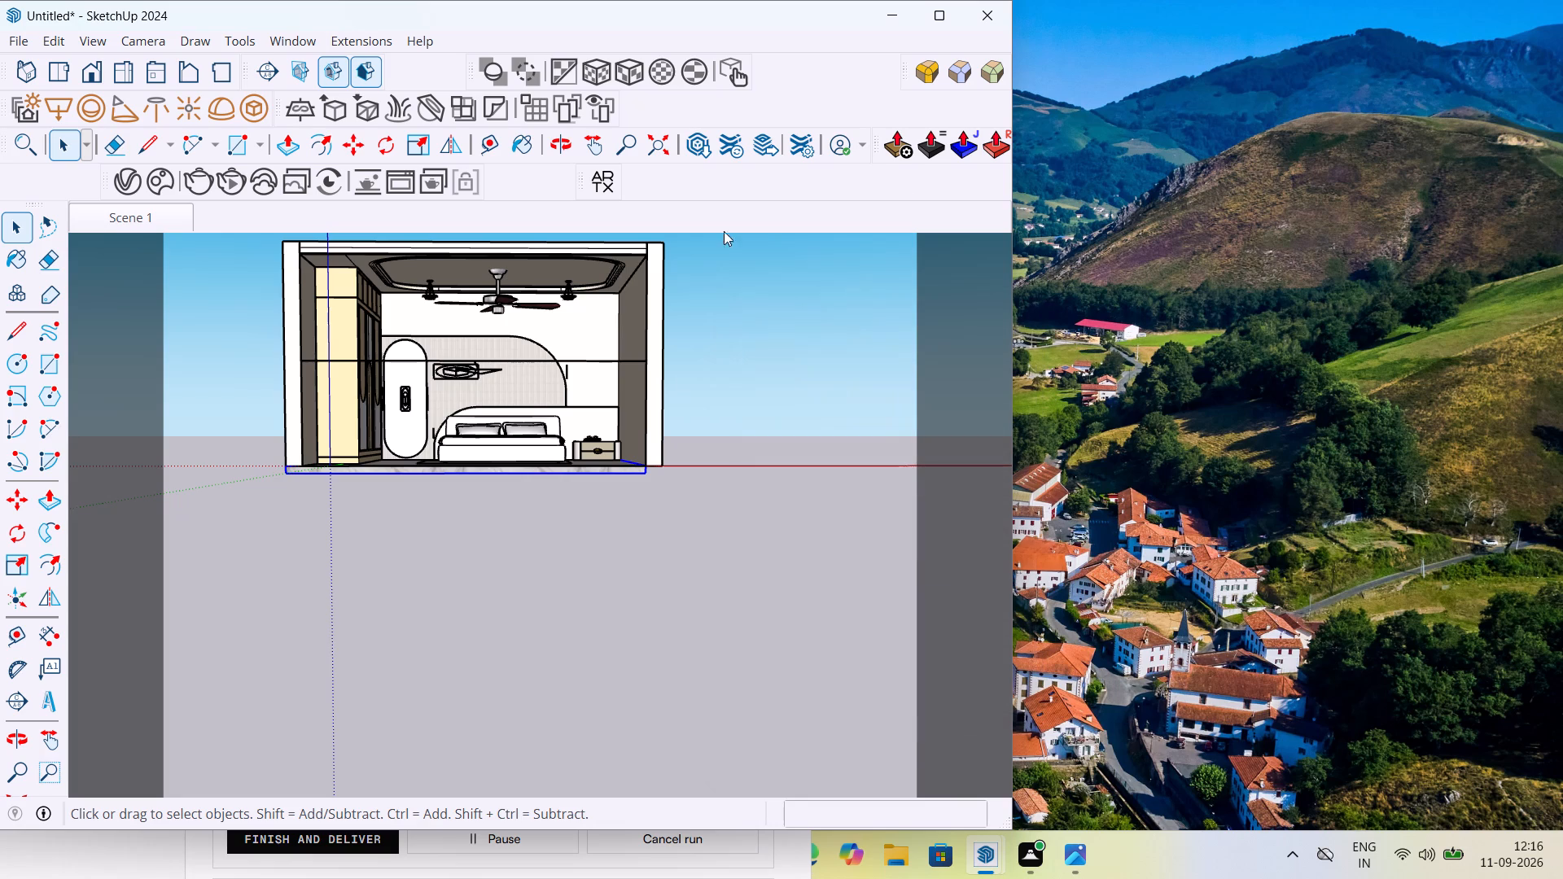
pyautogui.scroll(-2, 485, 497)
pyautogui.click(112, 209)
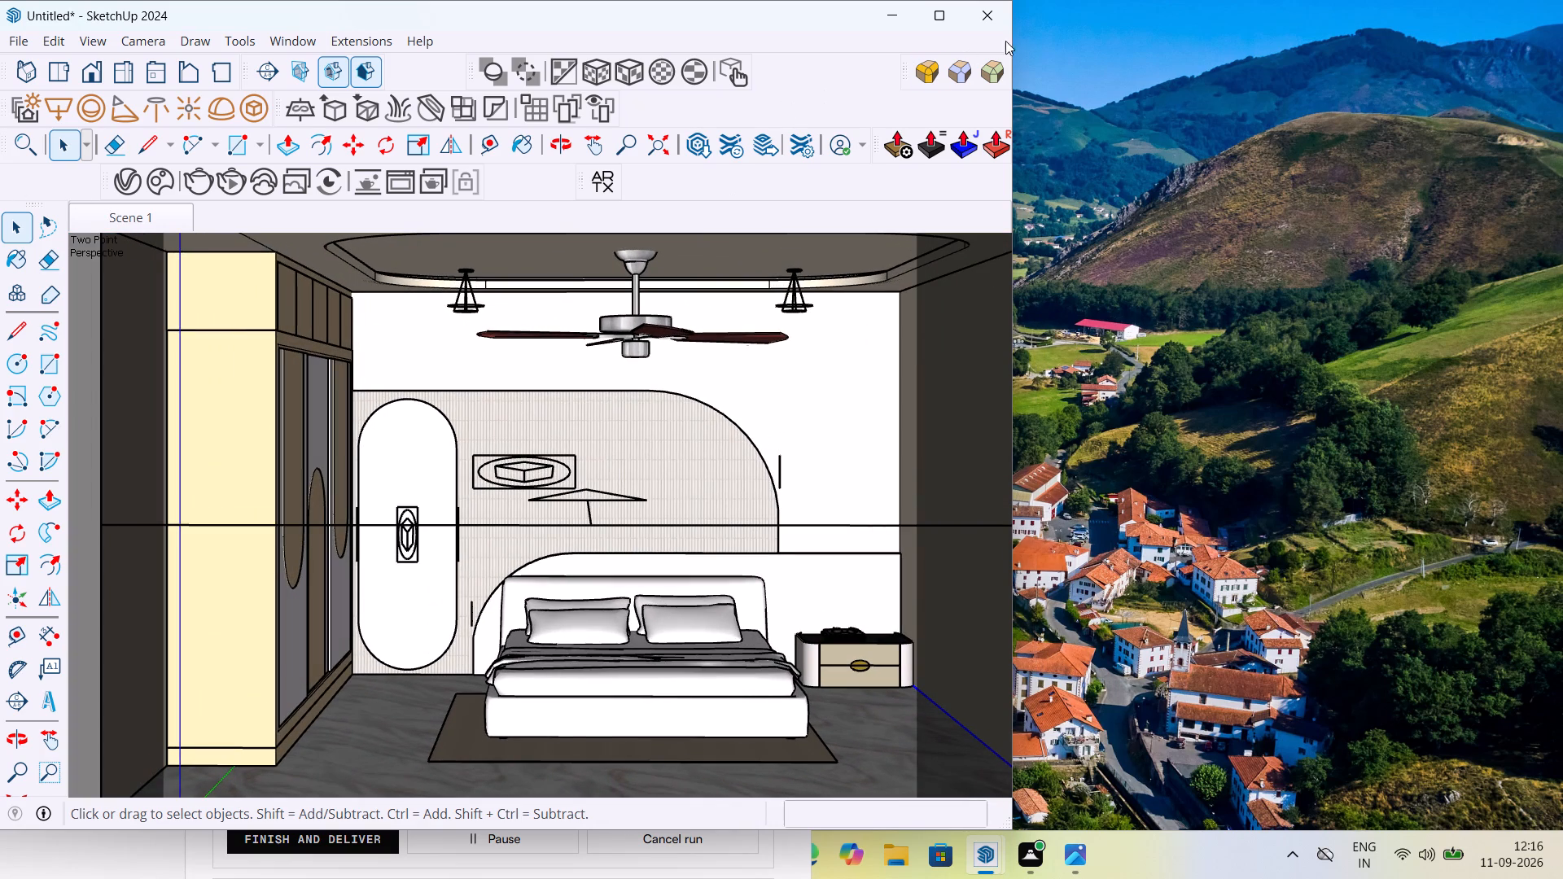
# Close the model, choosing to save its changes to the Desktop as a SketchUp file named BEDROOM 1.
pyautogui.click(988, 6)
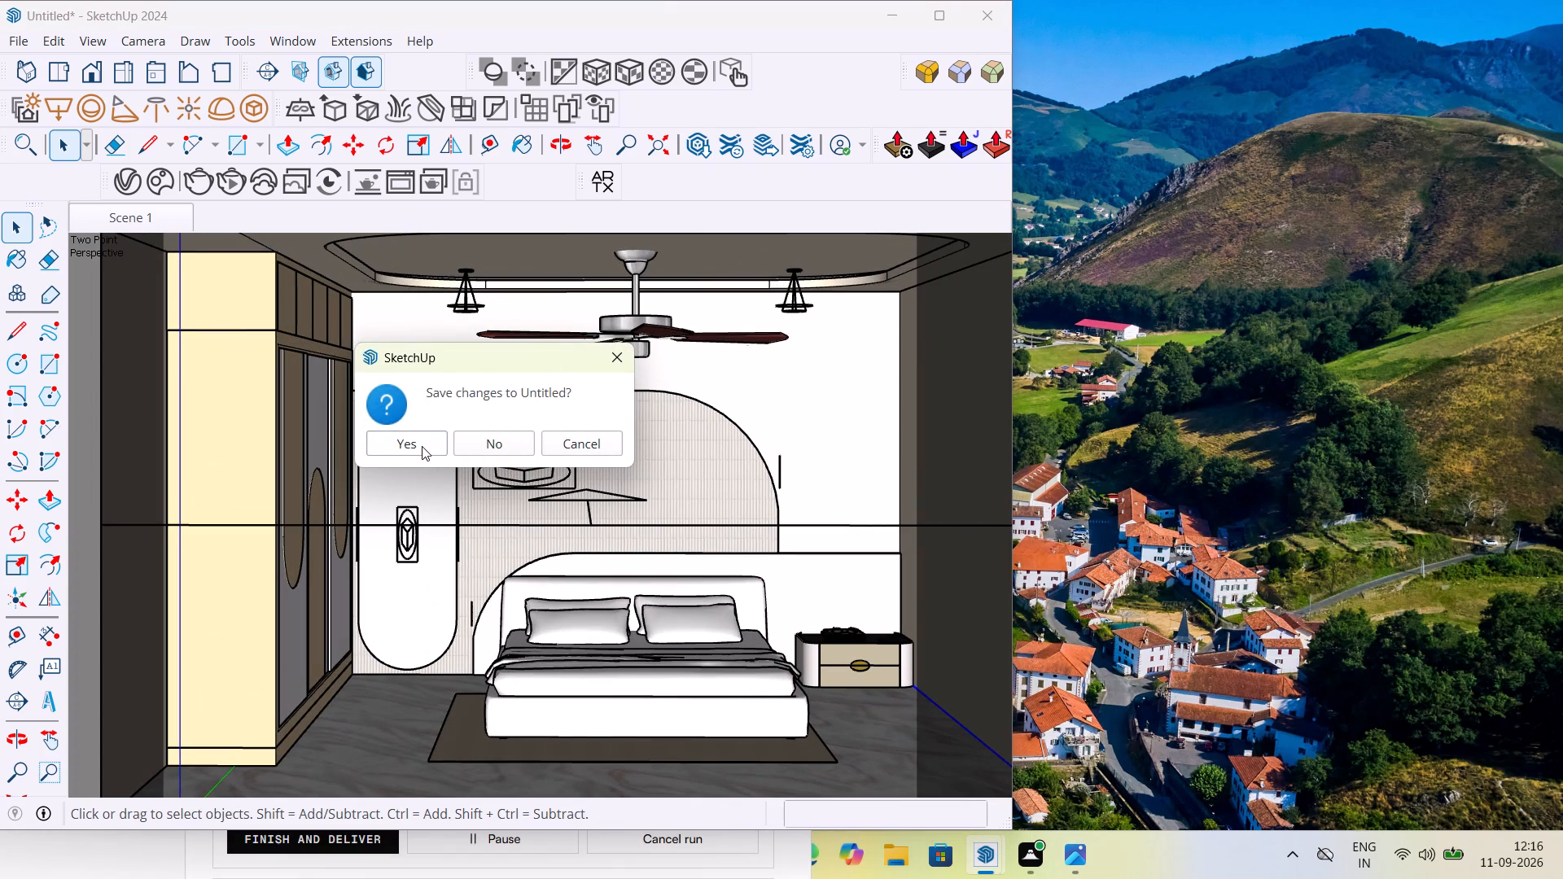
pyautogui.click(418, 442)
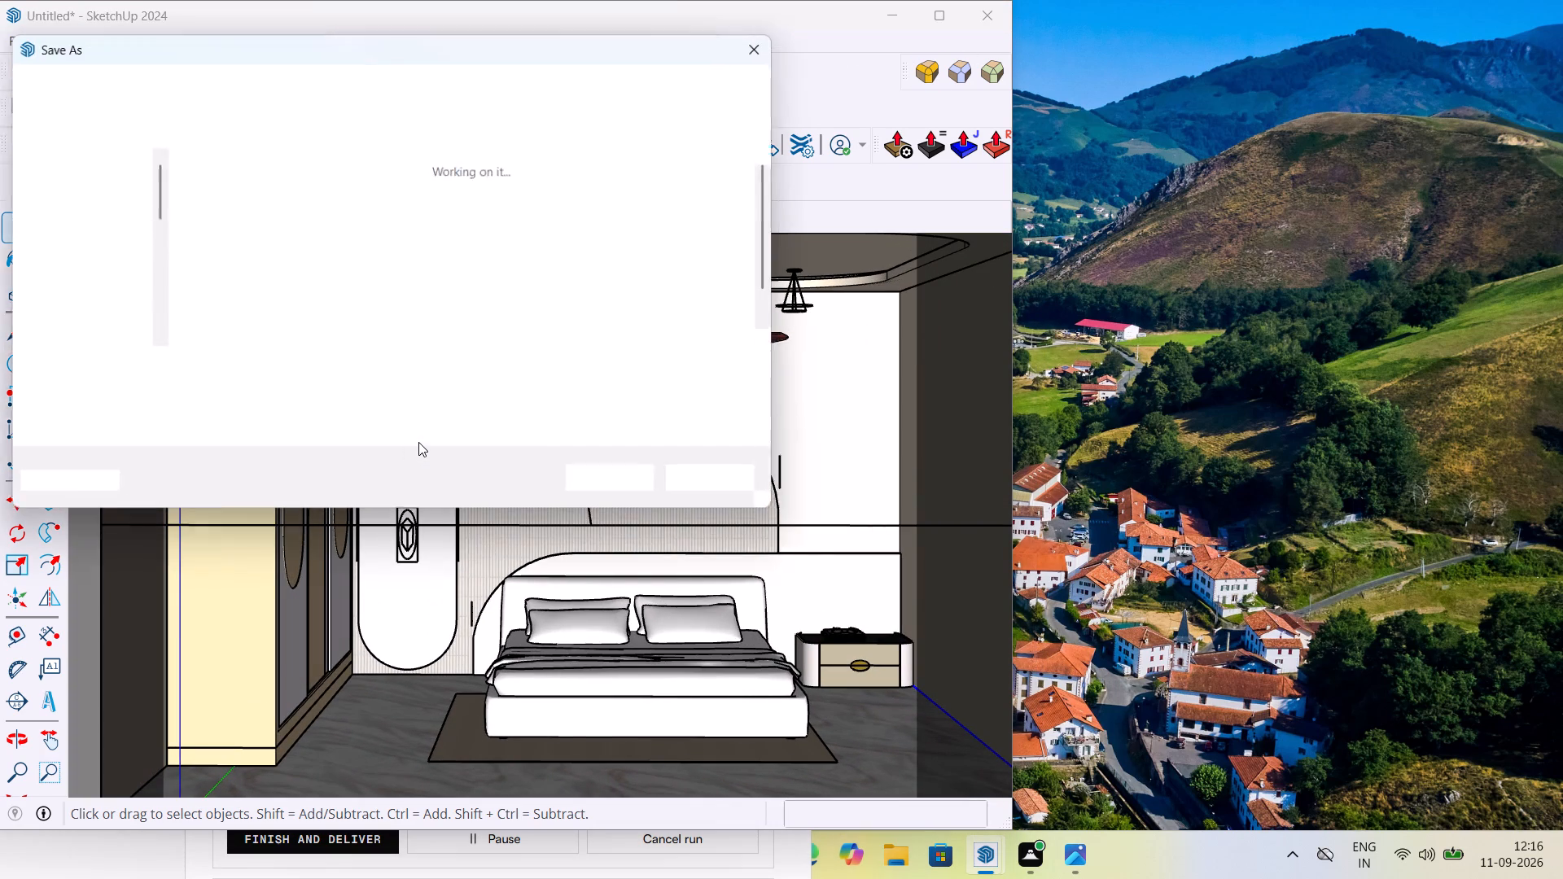
pyautogui.moveTo(227, 368); pyautogui.dragTo(90, 368)
pyautogui.press('BackSpace')
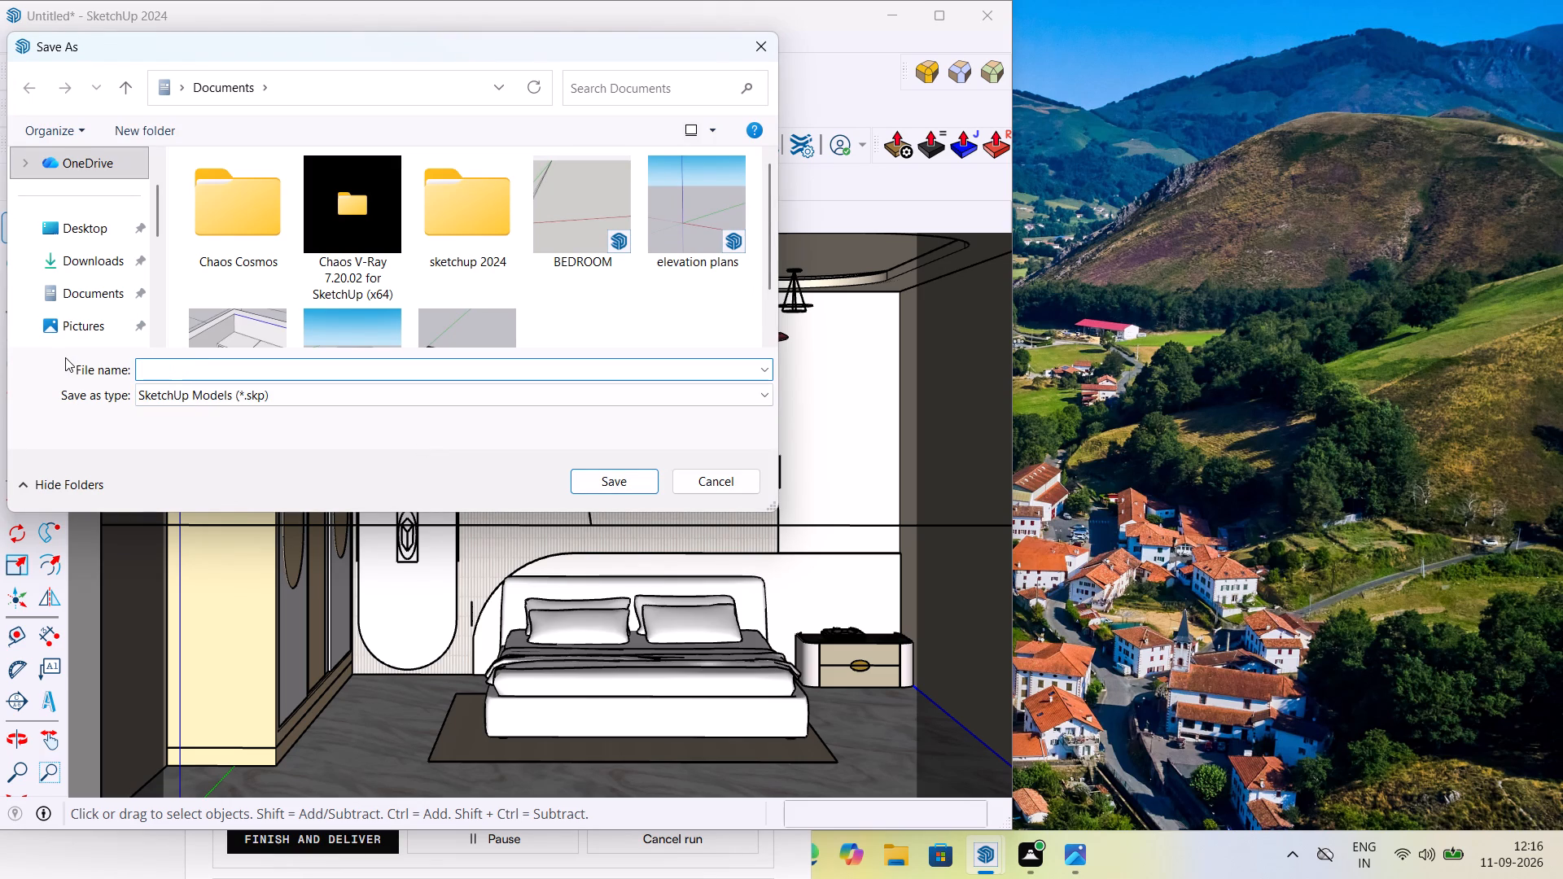
pyautogui.write('BEDROOM')
pyautogui.press('space')
pyautogui.press('1')
pyautogui.click(99, 215)
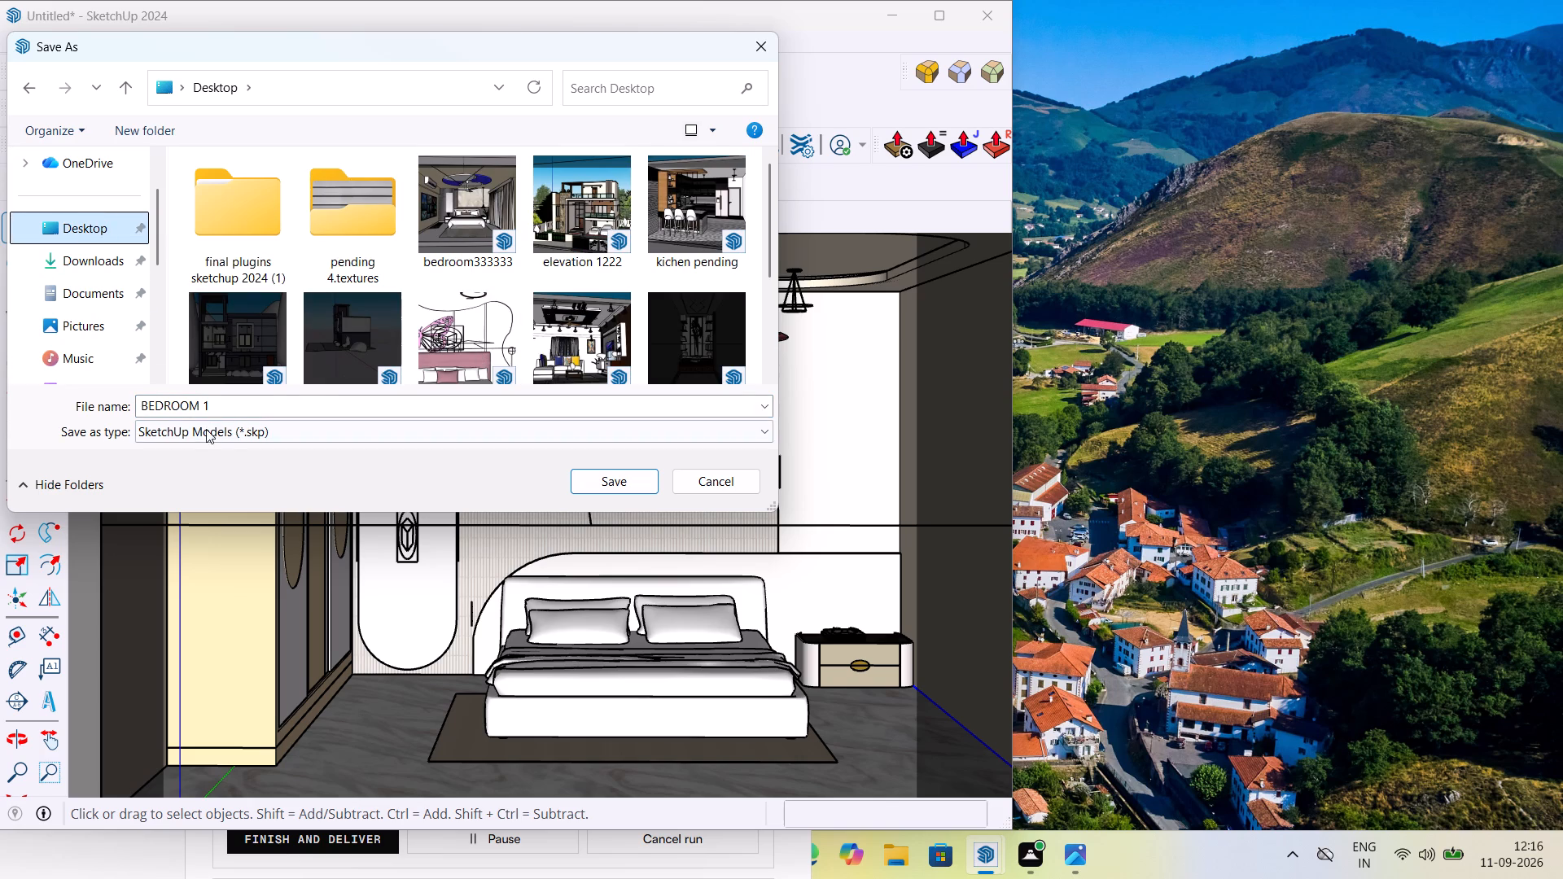
pyautogui.click(606, 485)
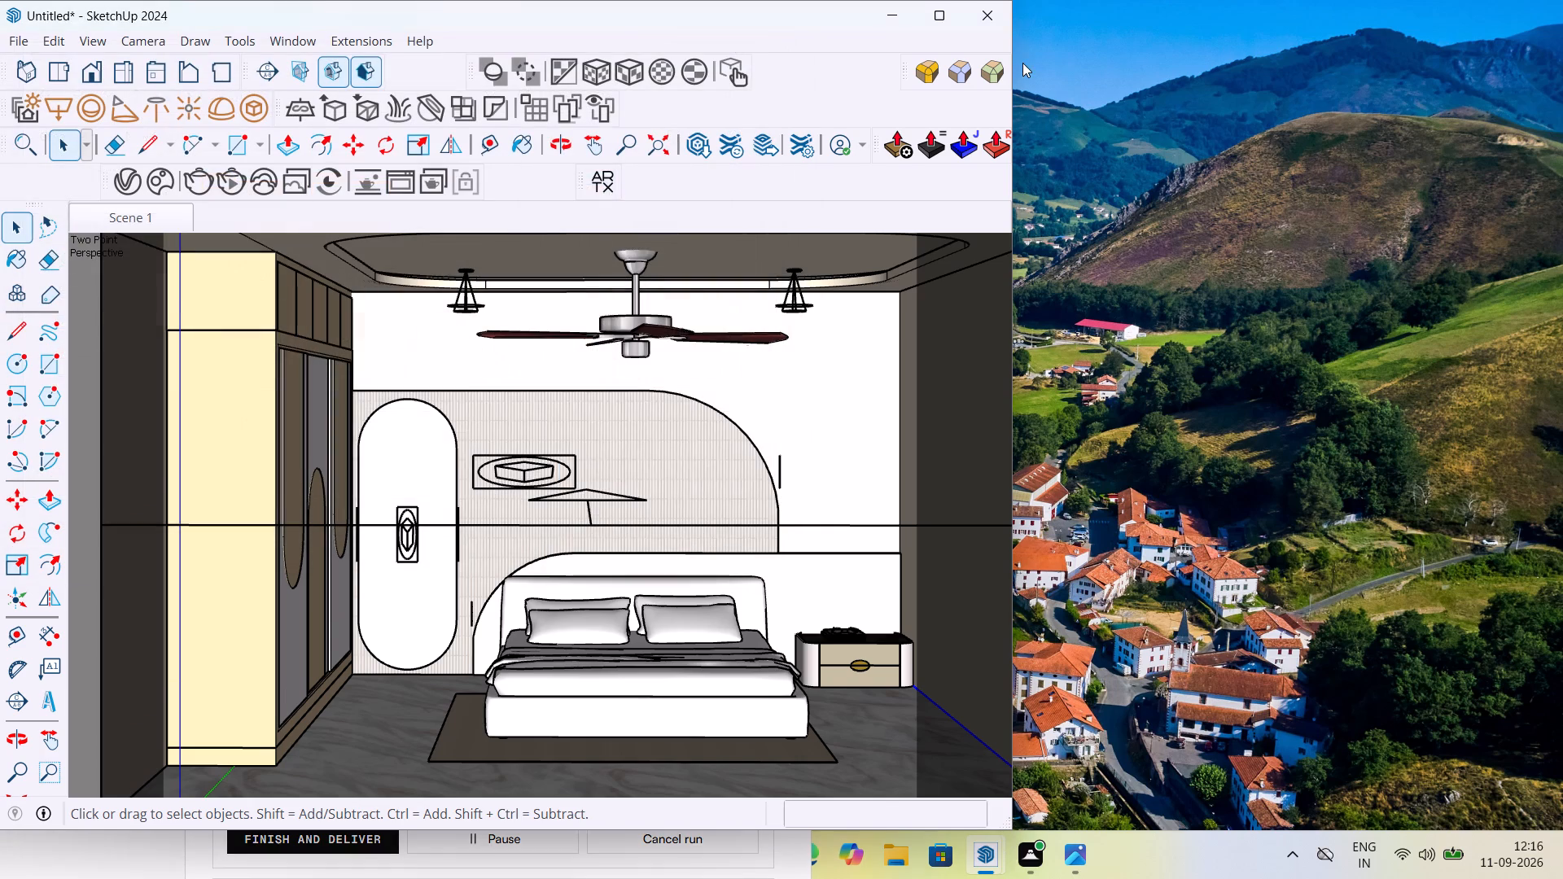